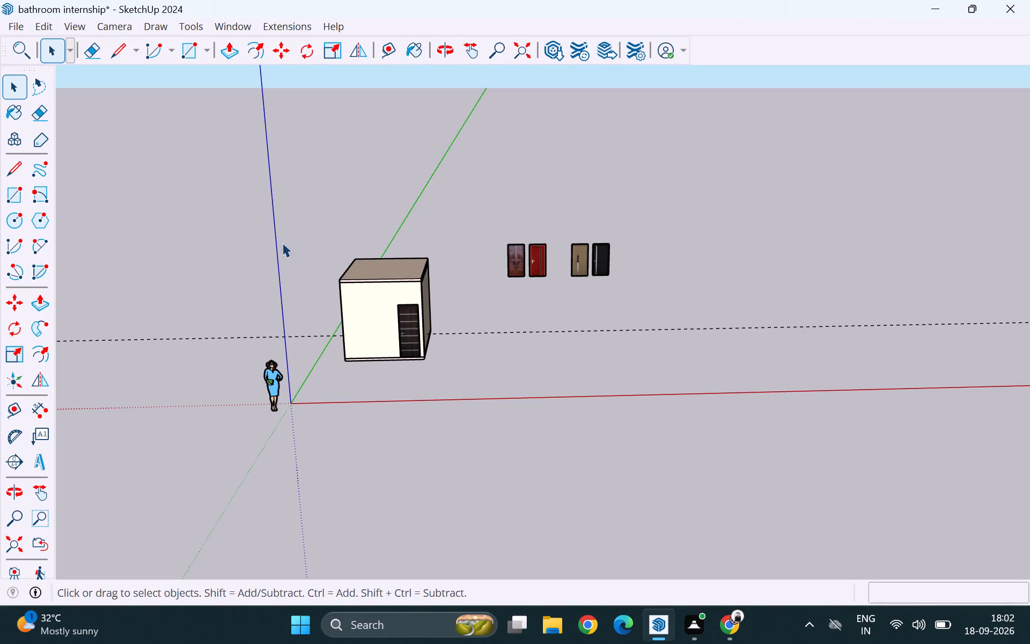
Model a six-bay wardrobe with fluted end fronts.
Erase the dashed guide line that runs past the bathroom box, roughly parallel to the red axis.
scroll(299, 263, down, 3)
key(e)
drag(619, 304, 618, 334)
key(space)
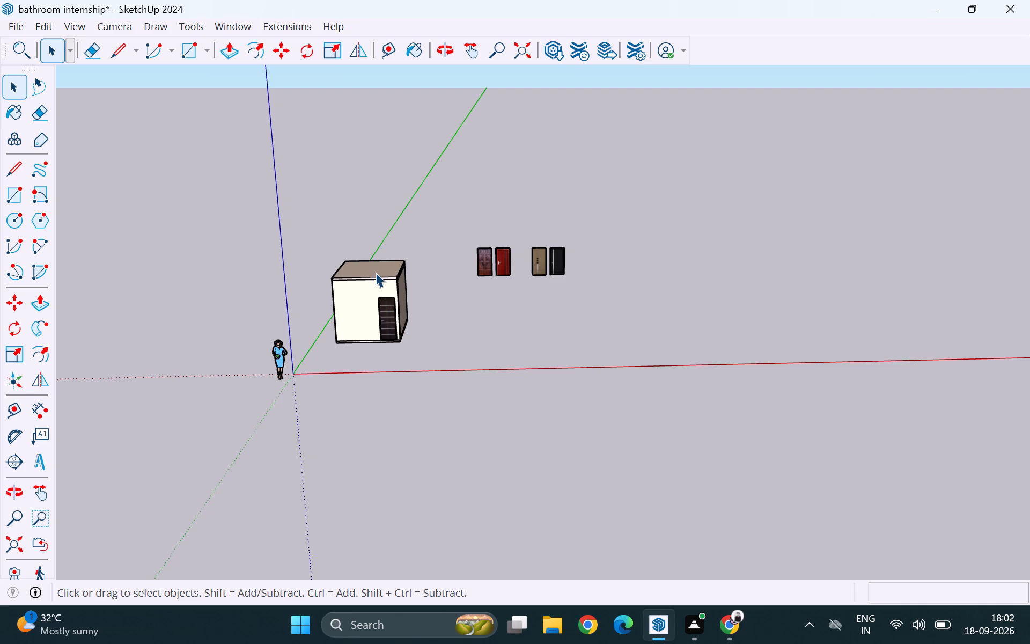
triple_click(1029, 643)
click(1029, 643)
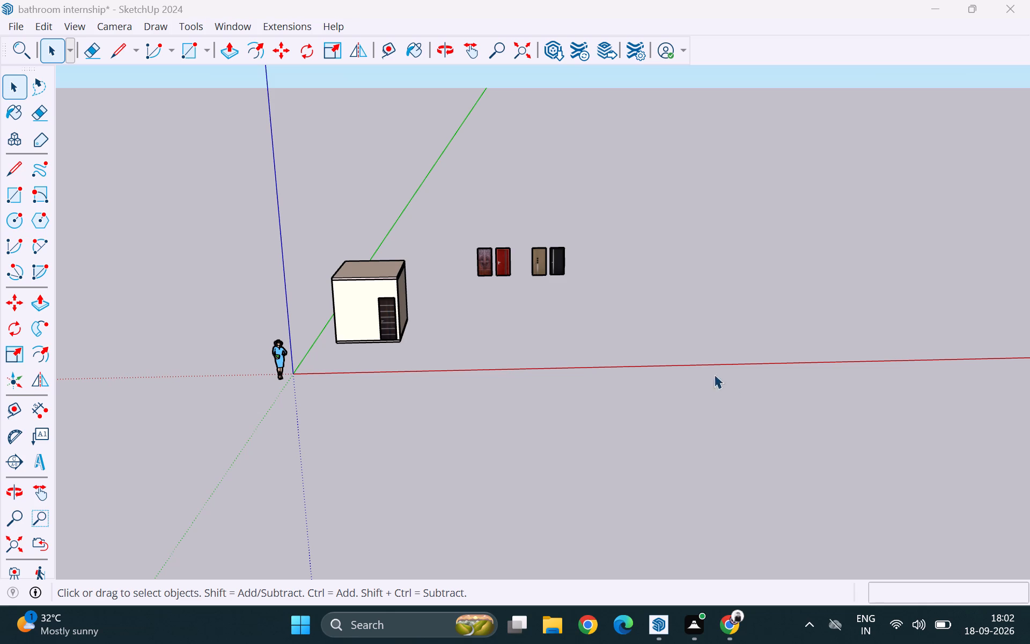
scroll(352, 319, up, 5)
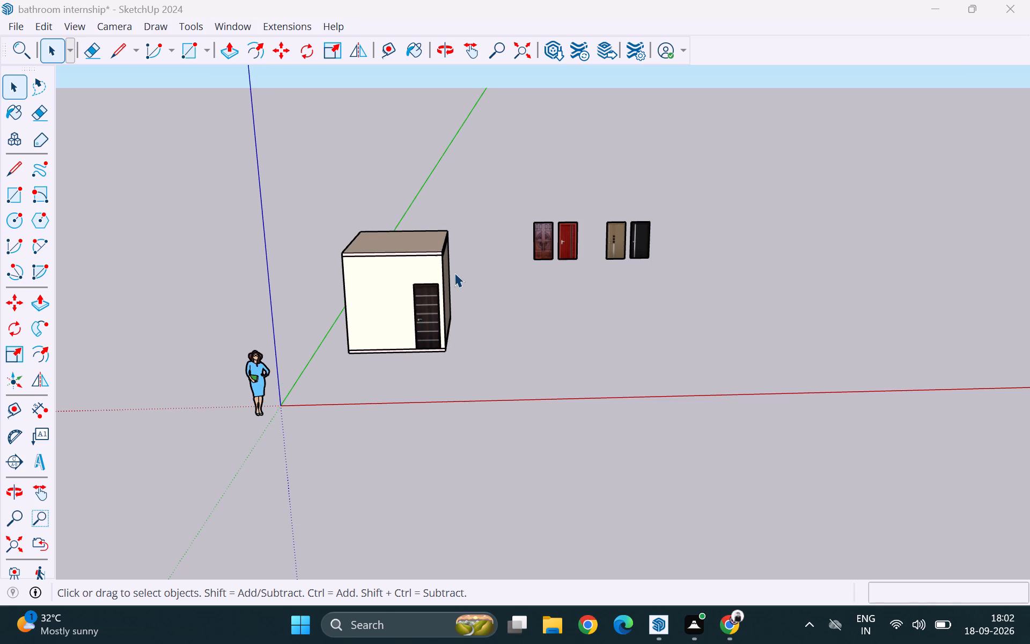
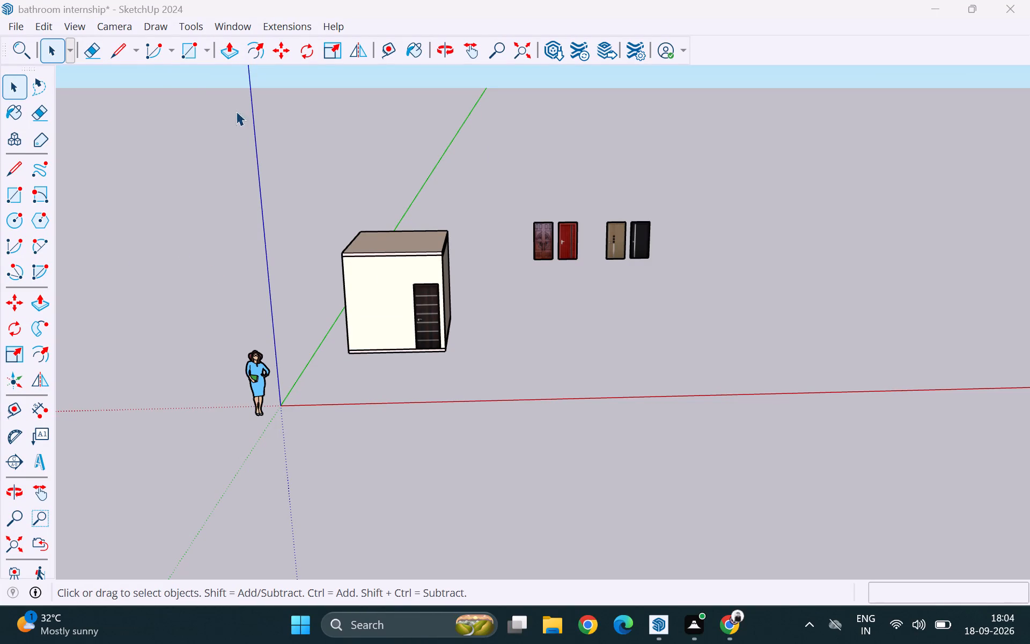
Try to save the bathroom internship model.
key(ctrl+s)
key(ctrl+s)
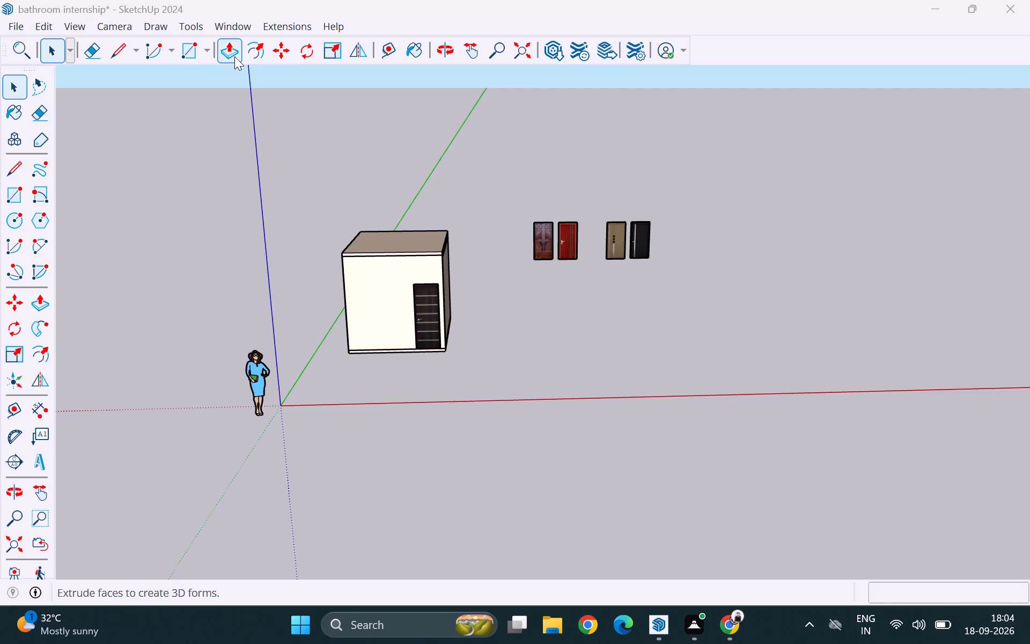
Look through the recent files in the Welcome to SketchUp window down to the oldest entries, and close the window.
click(333, 22)
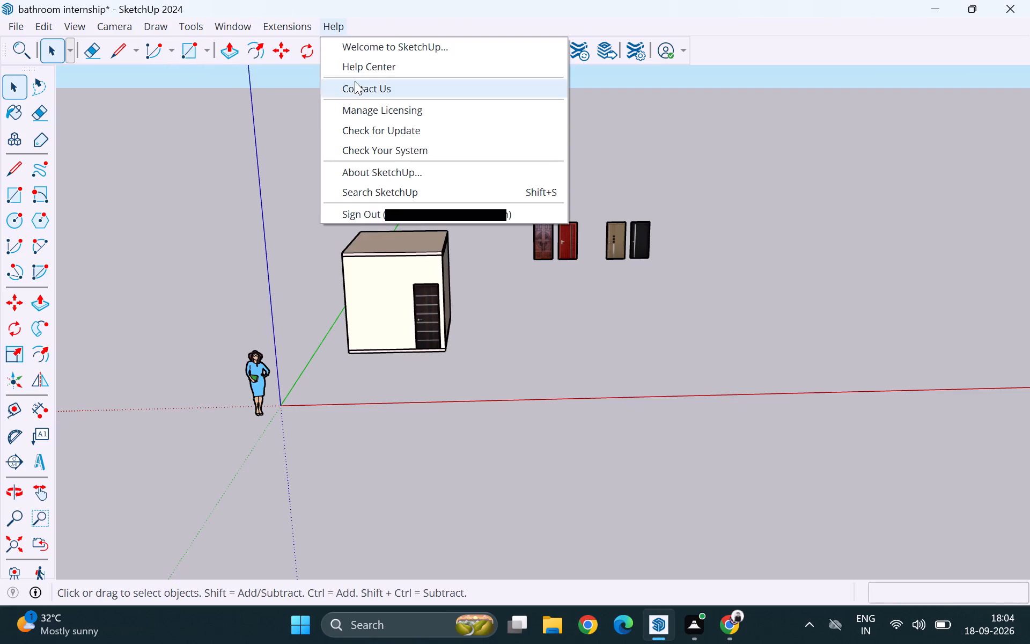
click(385, 47)
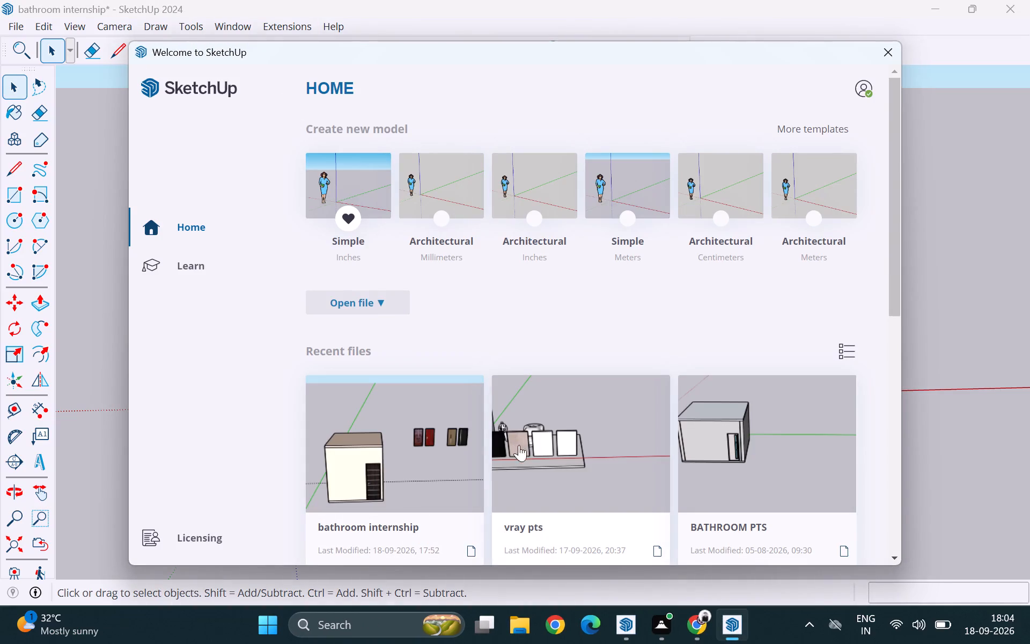
scroll(538, 446, down, 3)
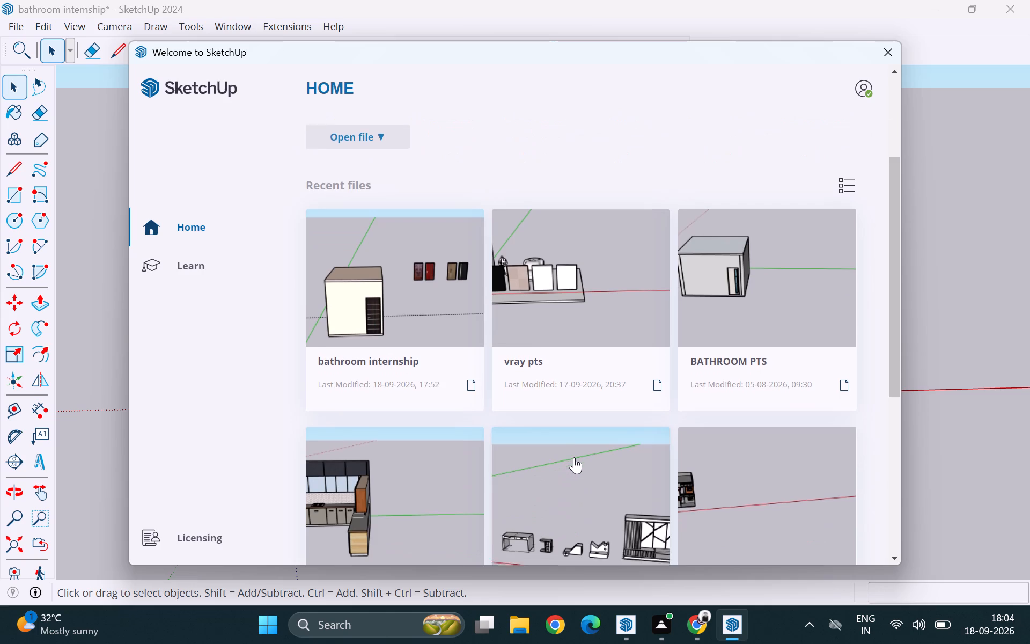
scroll(574, 457, down, 1)
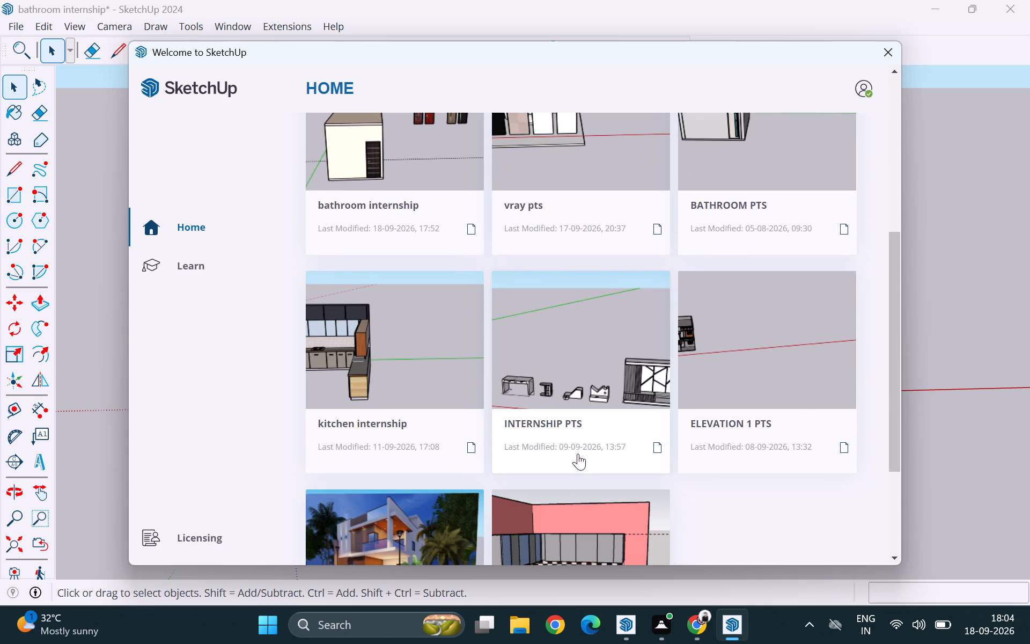
scroll(569, 449, down, 2)
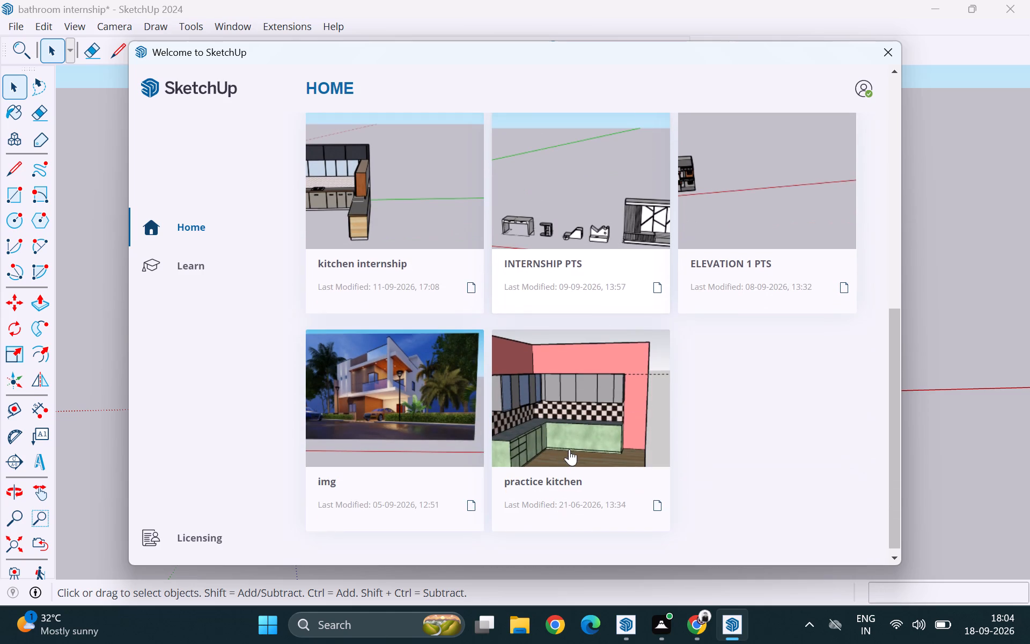
scroll(567, 440, down, 3)
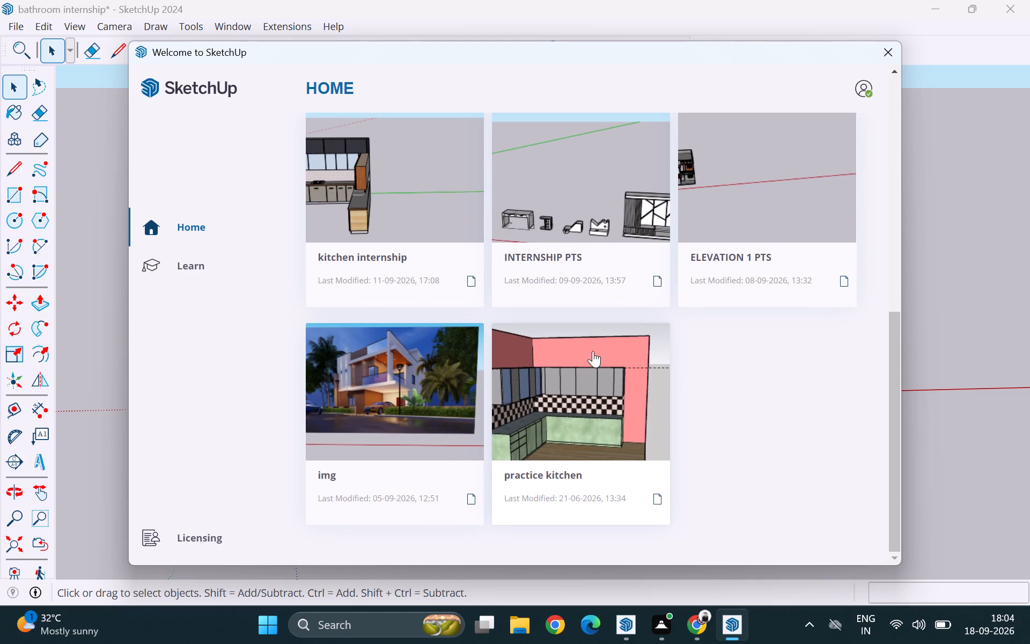
click(891, 51)
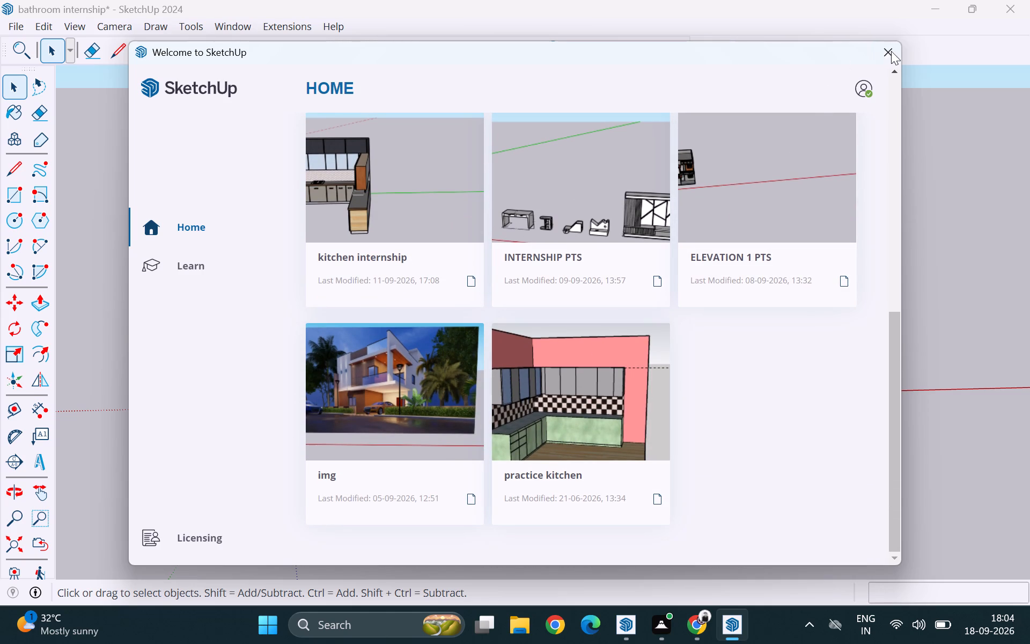
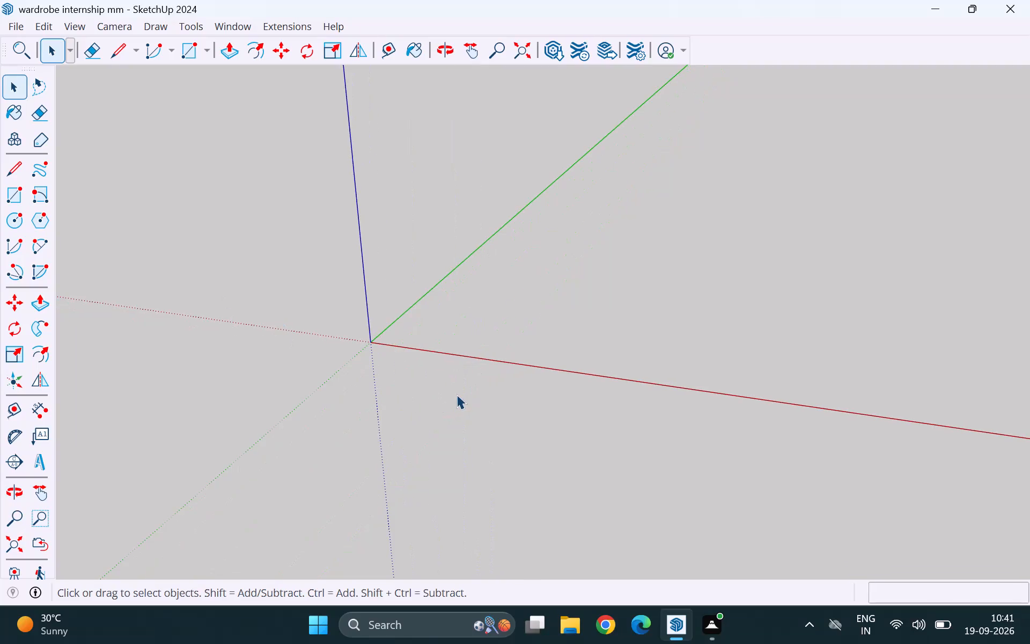
Start a rectangle on the ground plane, placing its first corner between the red and green axes near the origin.
middle_drag(459, 389, 460, 389)
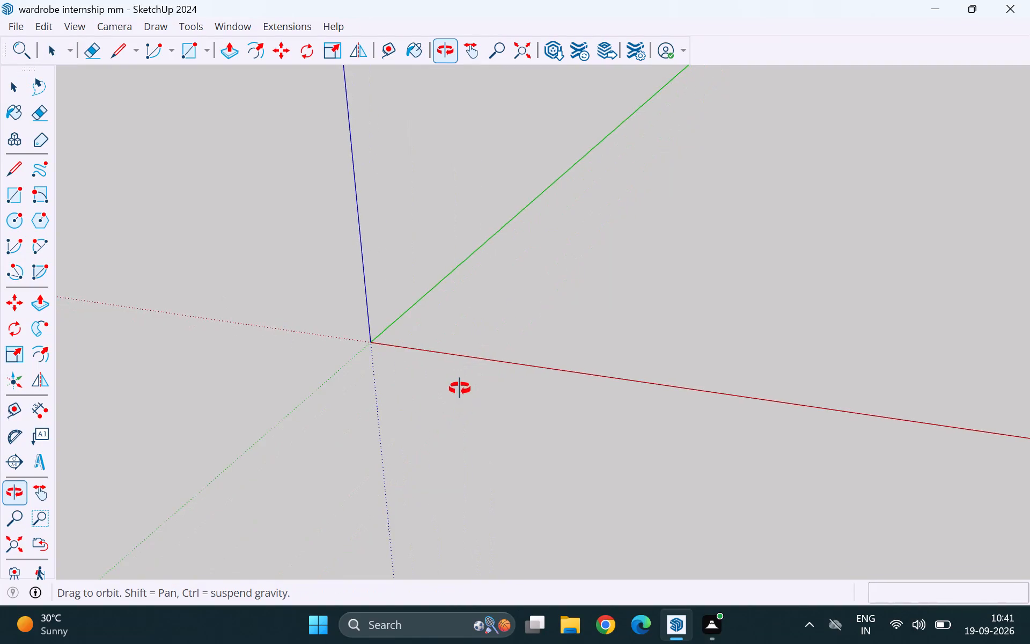
middle_drag(460, 389, 593, 362)
middle_click(601, 360)
scroll(588, 247, up, 5)
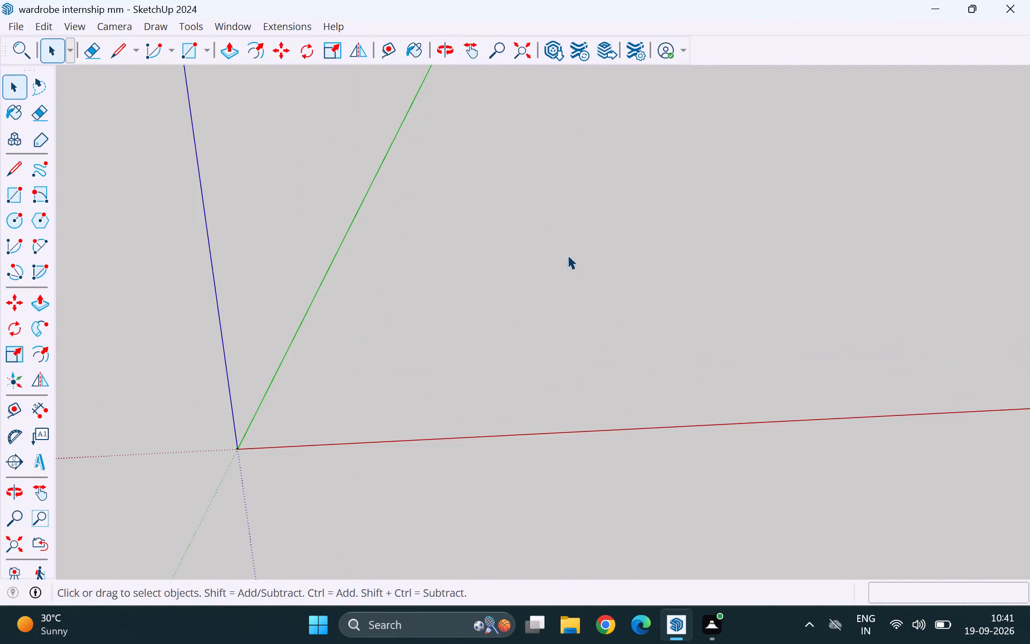
scroll(461, 335, down, 3)
middle_drag(467, 411, 512, 379)
middle_click(511, 380)
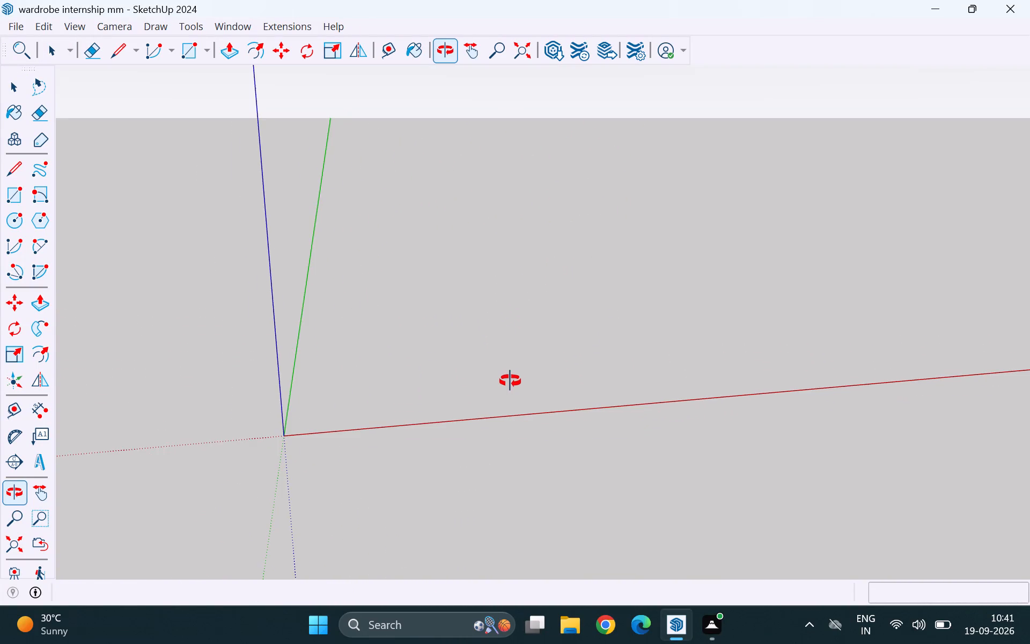
middle_drag(508, 384, 473, 375)
middle_click(494, 368)
middle_drag(793, 398, 768, 401)
scroll(364, 331, up, 4)
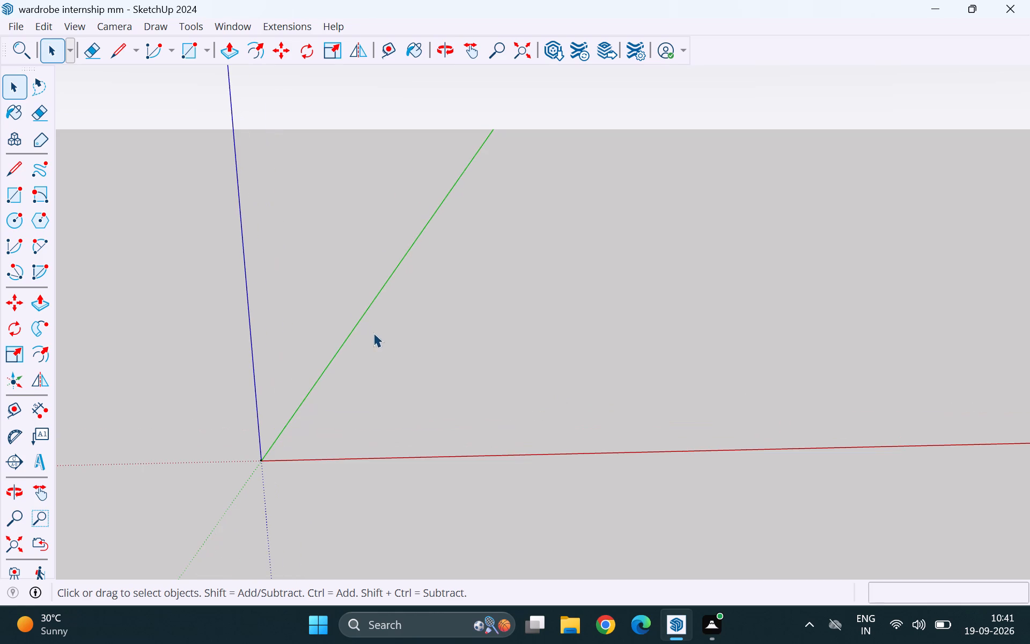
key(r)
click(409, 368)
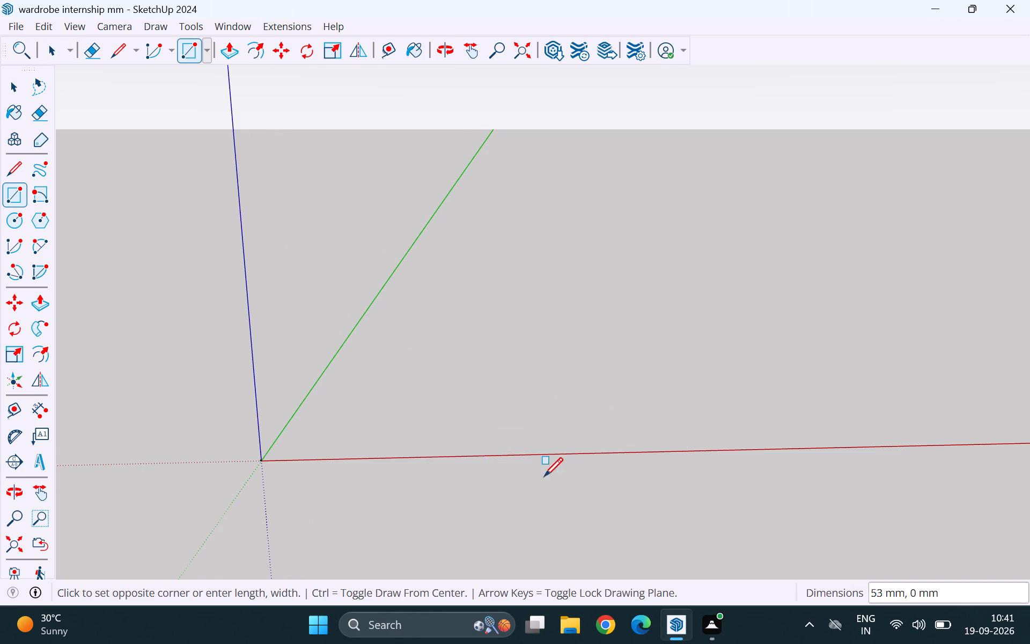
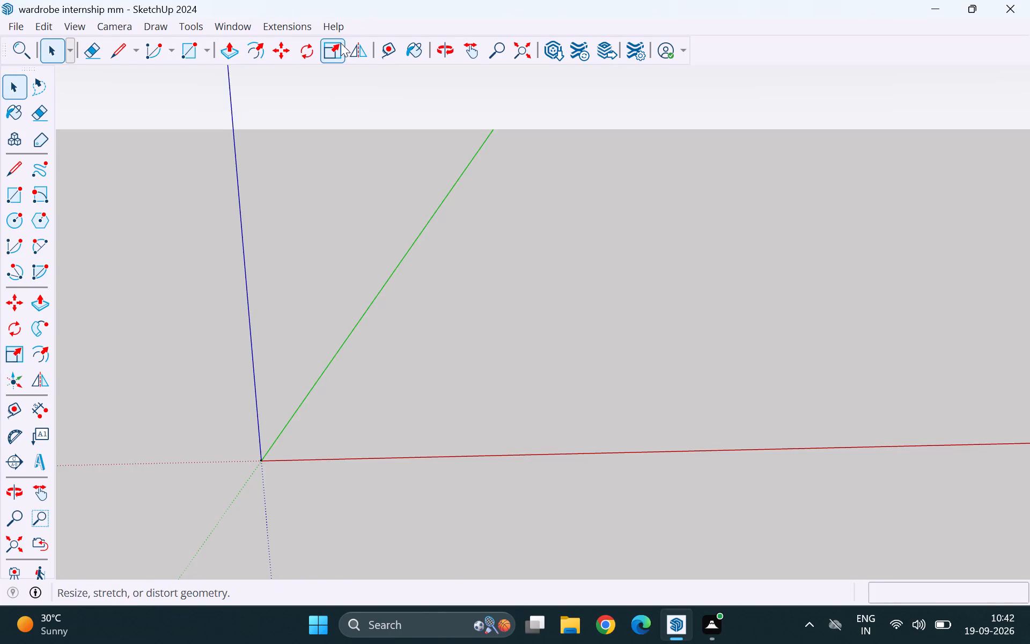
Save the wardrobe internship model.
key(ctrl+s)
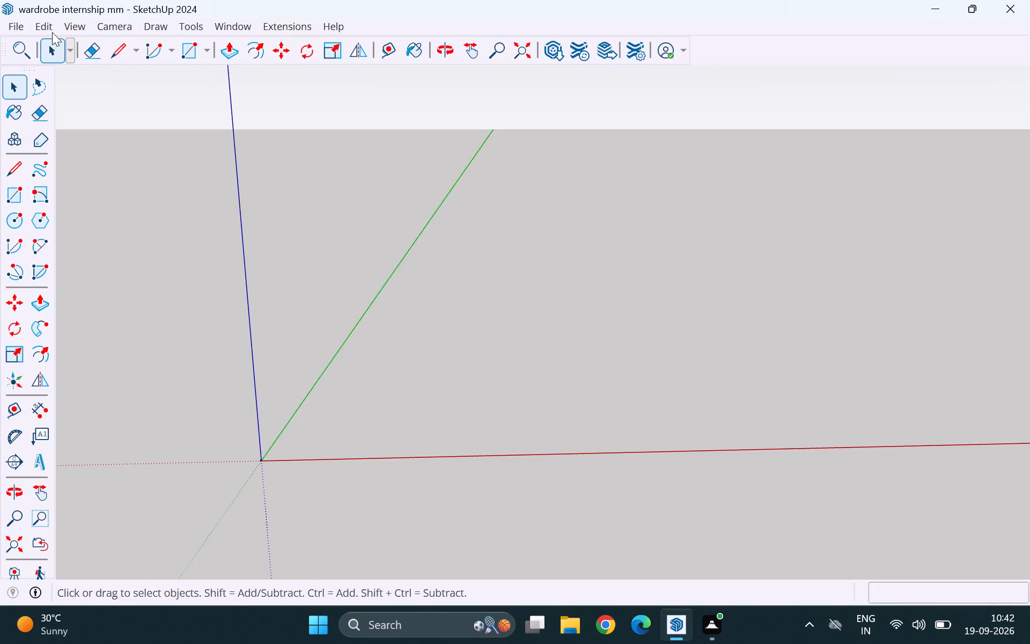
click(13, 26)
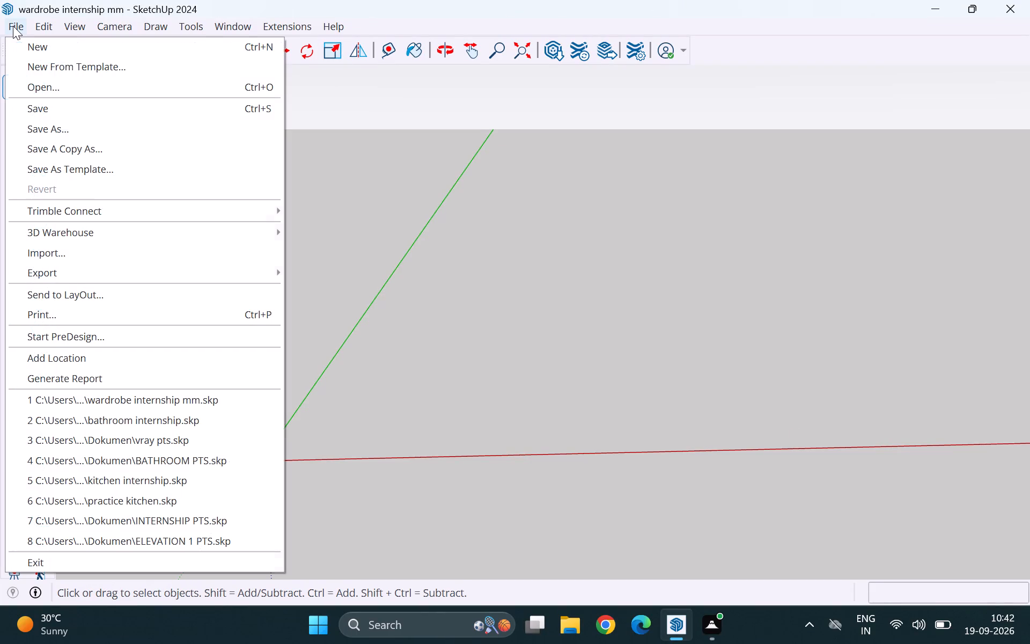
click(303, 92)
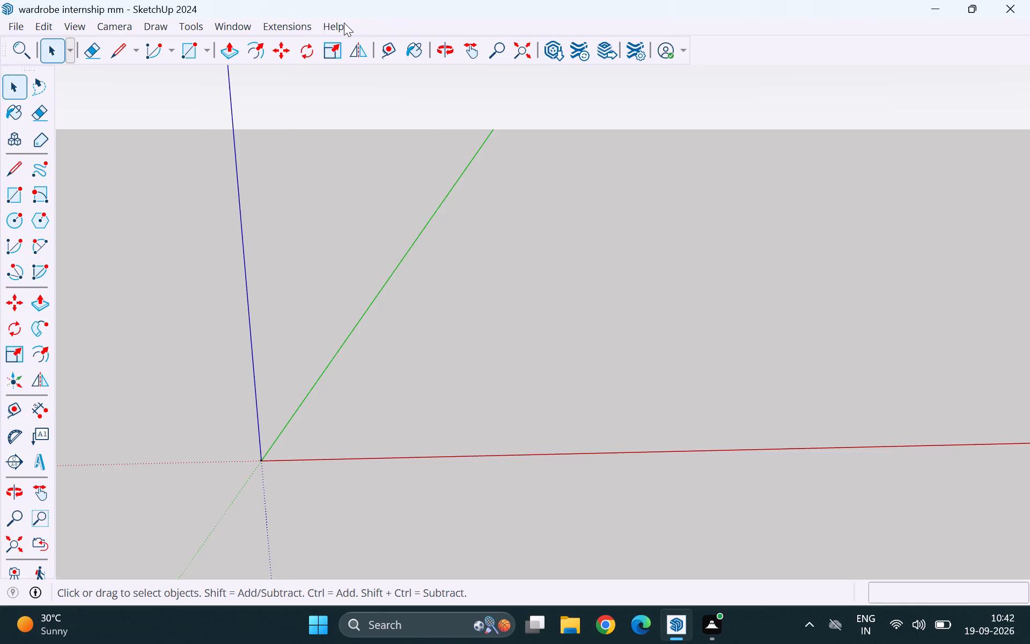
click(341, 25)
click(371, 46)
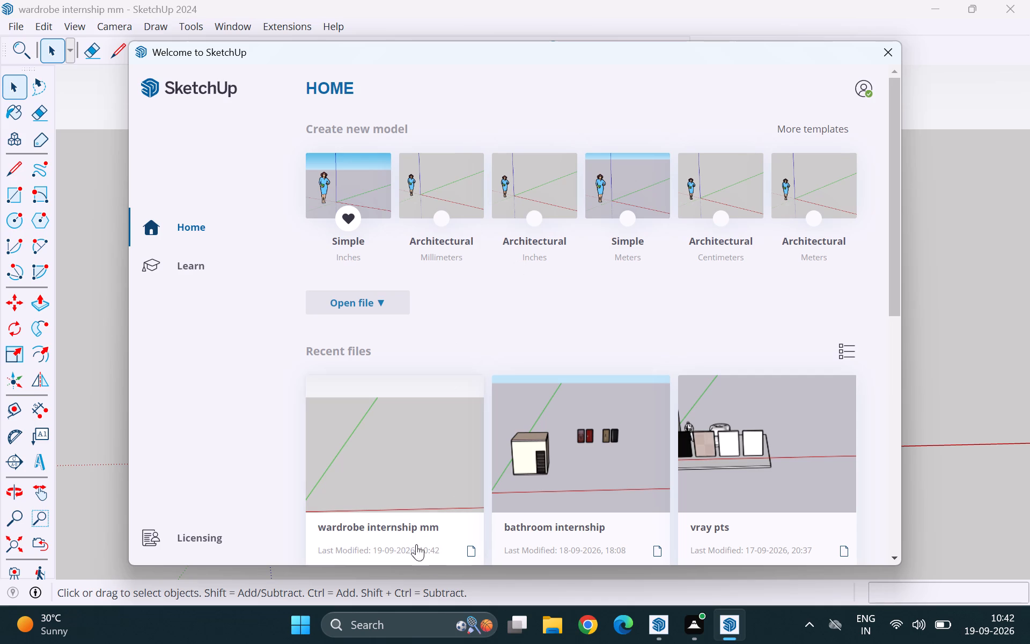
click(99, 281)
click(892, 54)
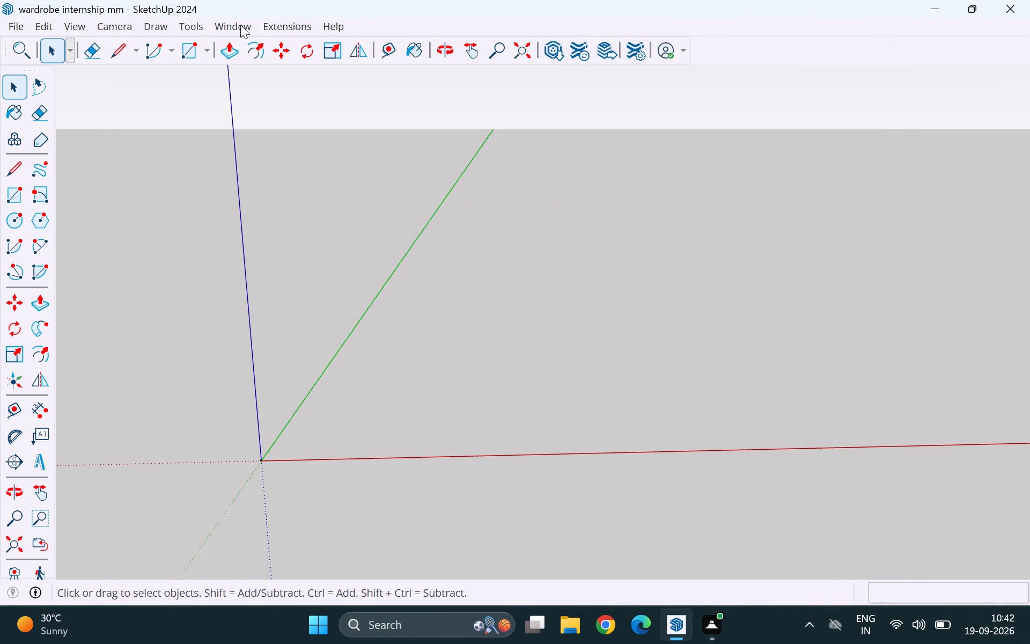
In the model's unit settings, set the length unit to Inches with a display precision of 0".
click(240, 25)
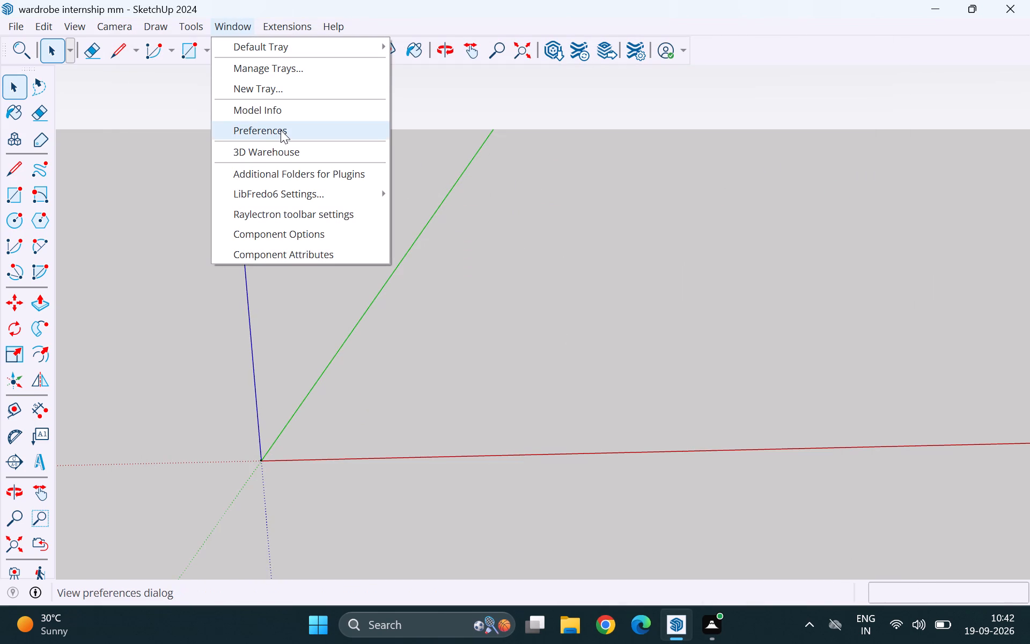
click(287, 104)
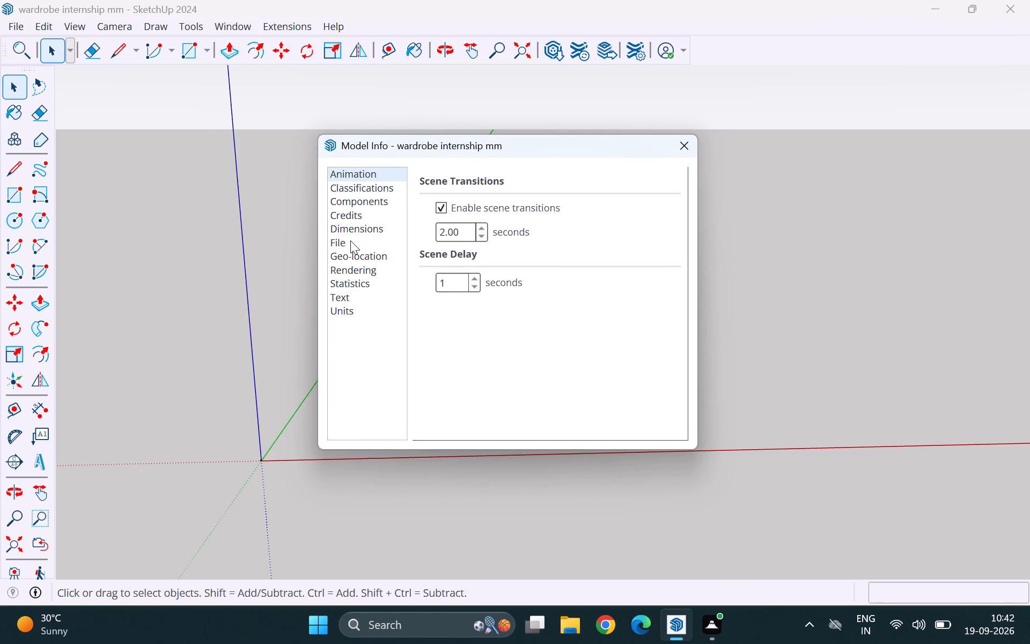
click(352, 311)
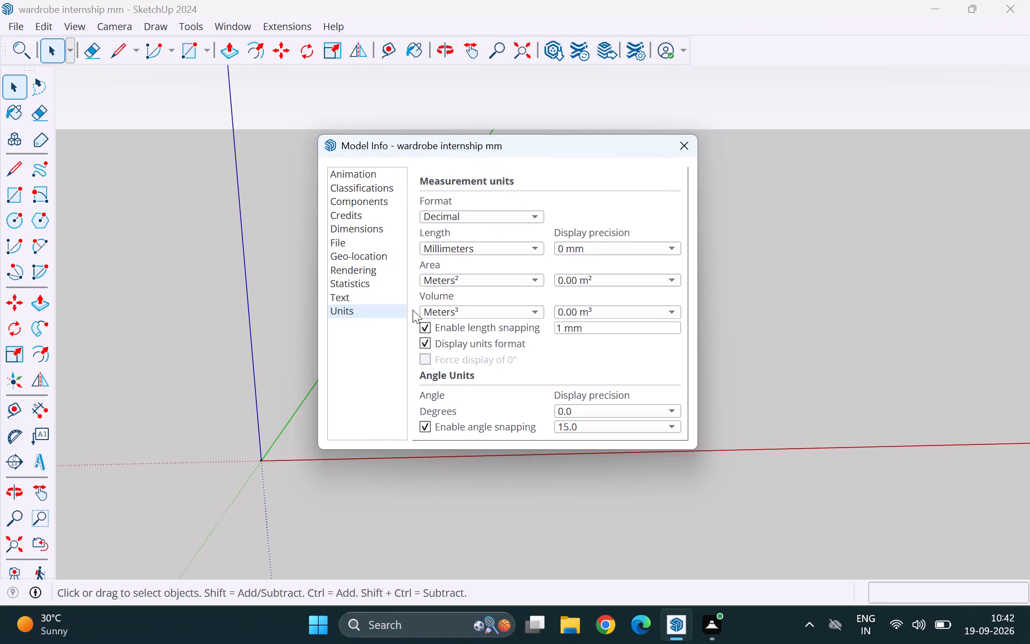
click(533, 246)
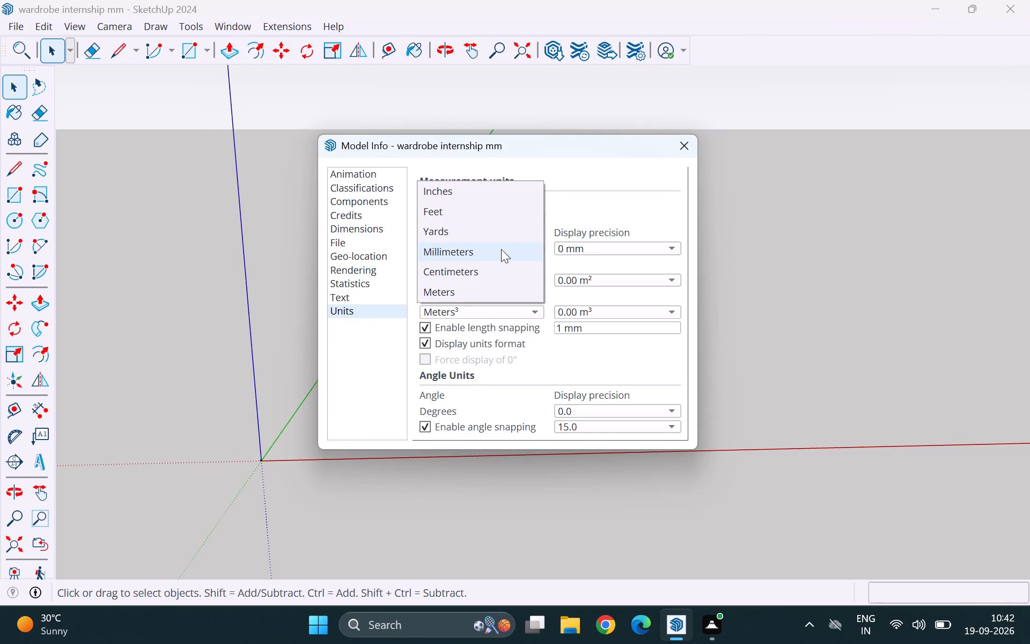
click(445, 192)
click(653, 246)
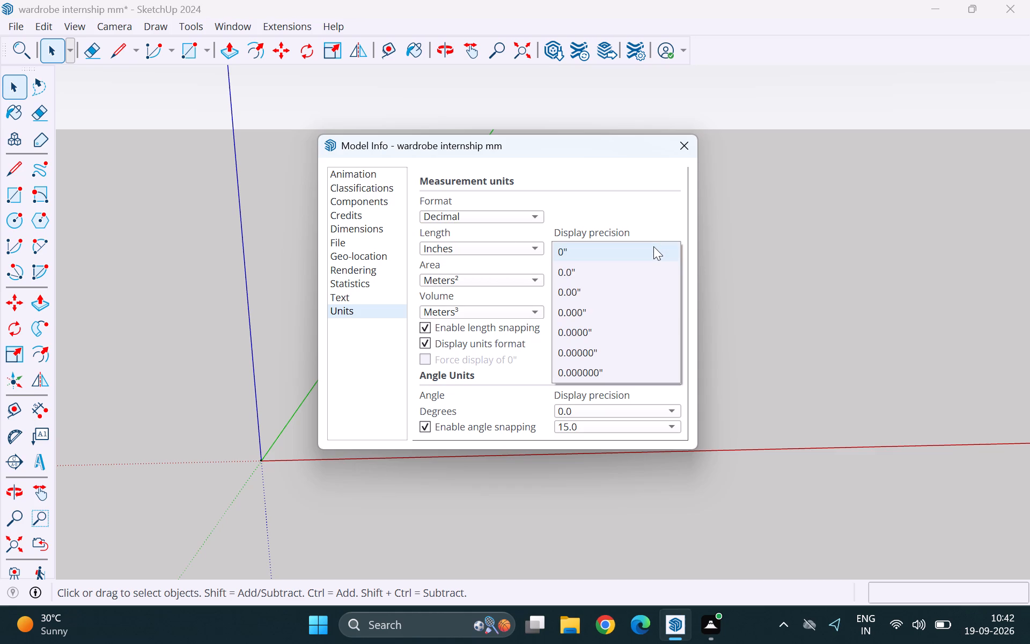
click(653, 246)
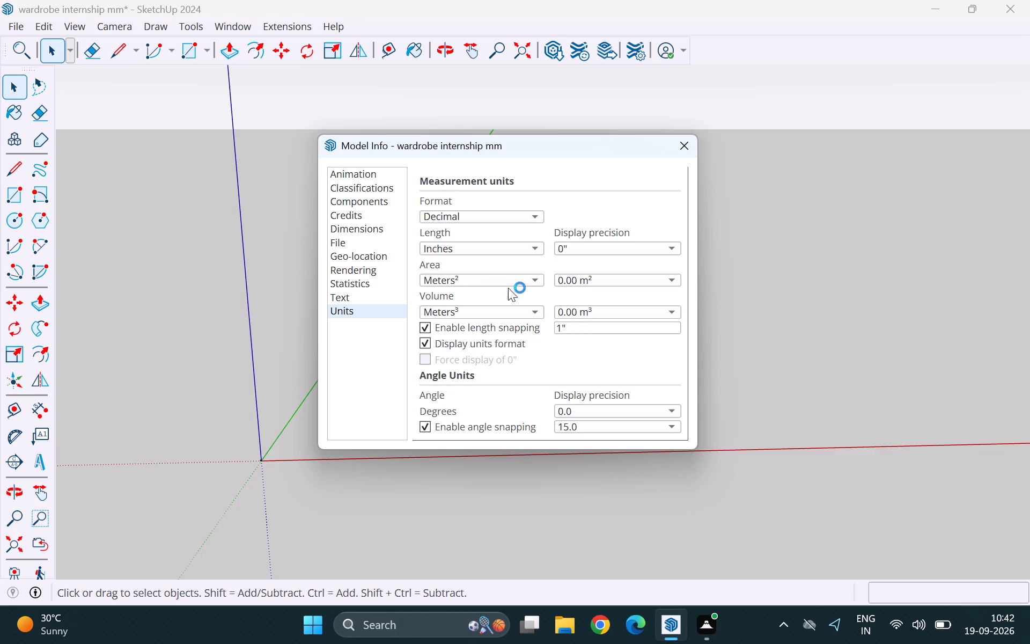
click(523, 281)
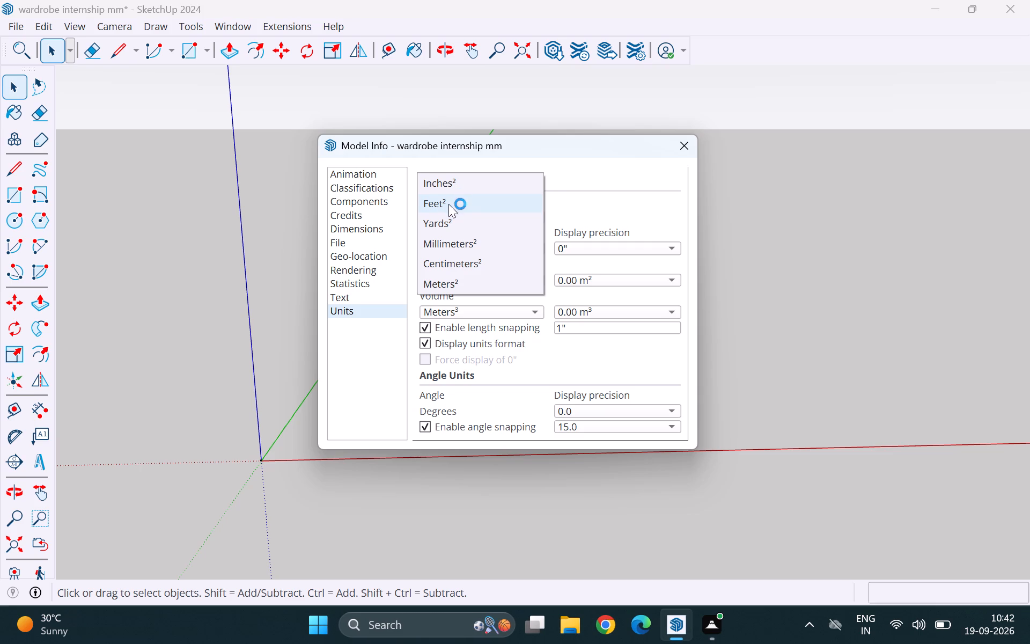
click(563, 172)
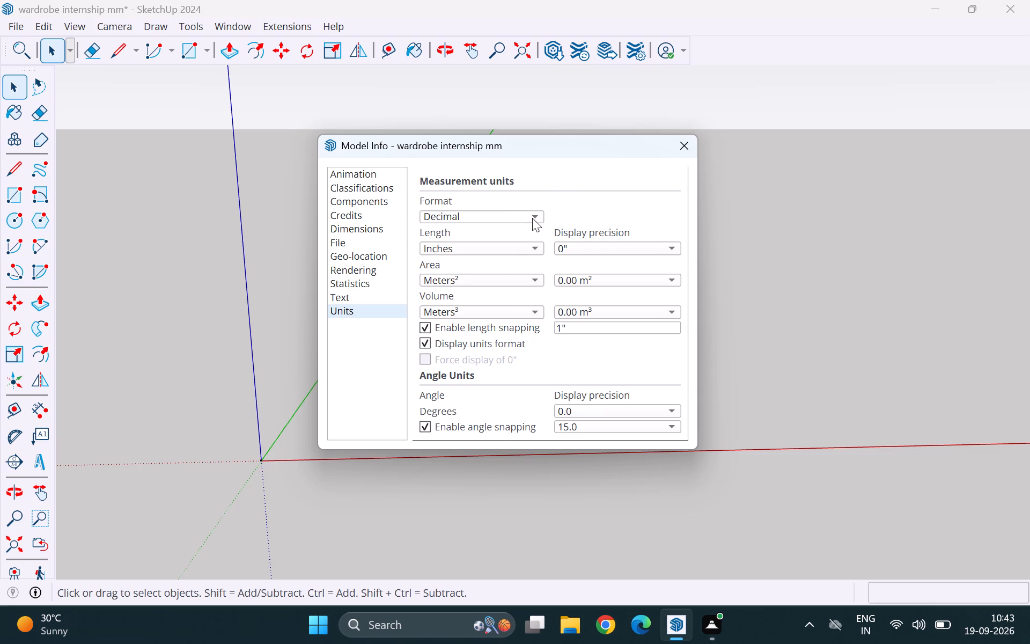
Set the units format to Architectural with a length display precision of 1/2".
click(535, 218)
click(464, 180)
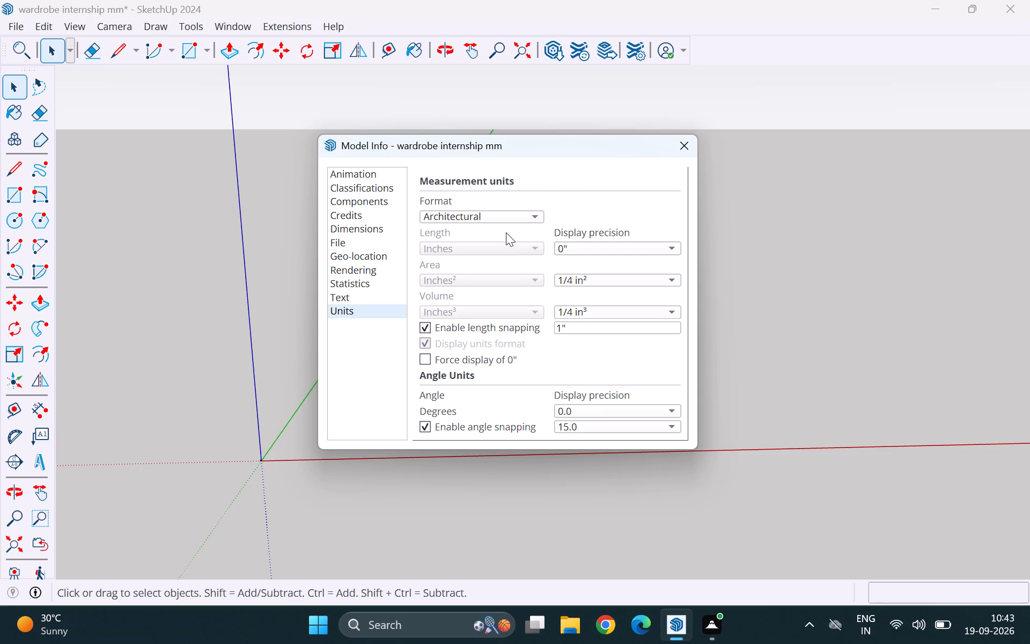
click(634, 245)
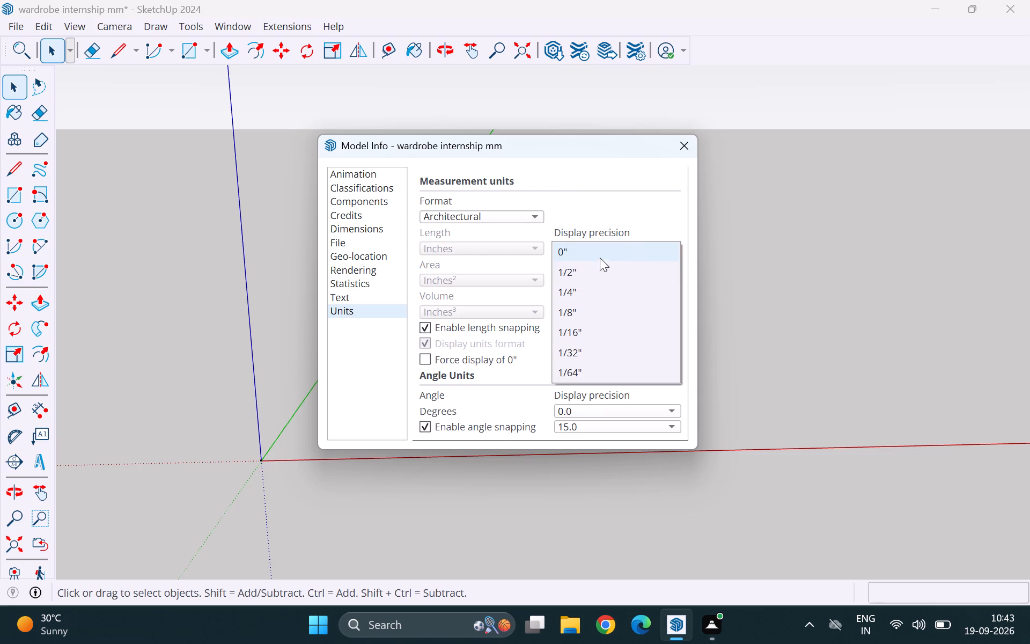
click(580, 274)
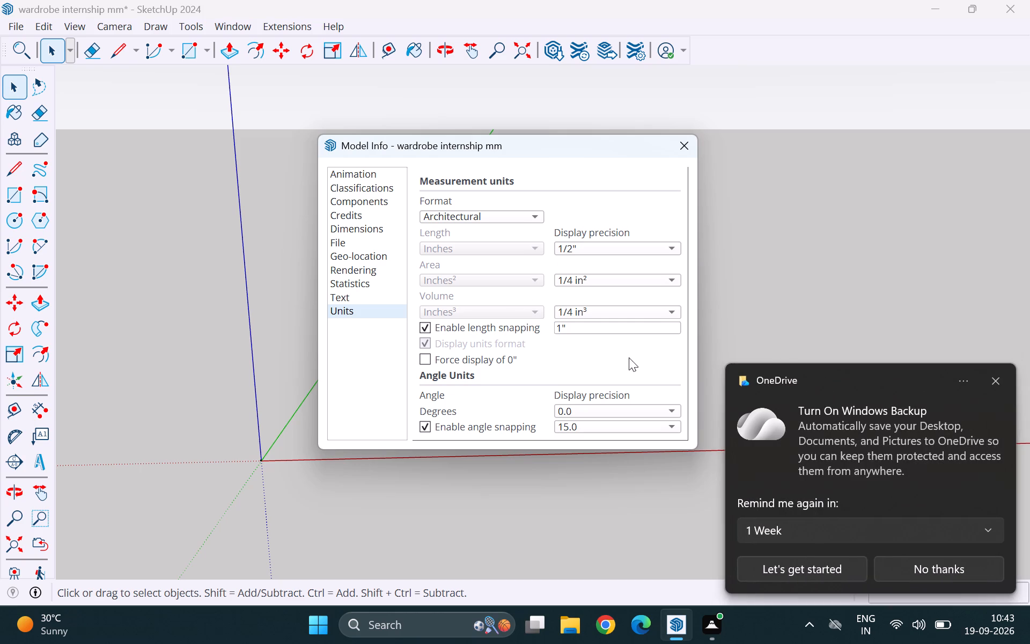
click(994, 380)
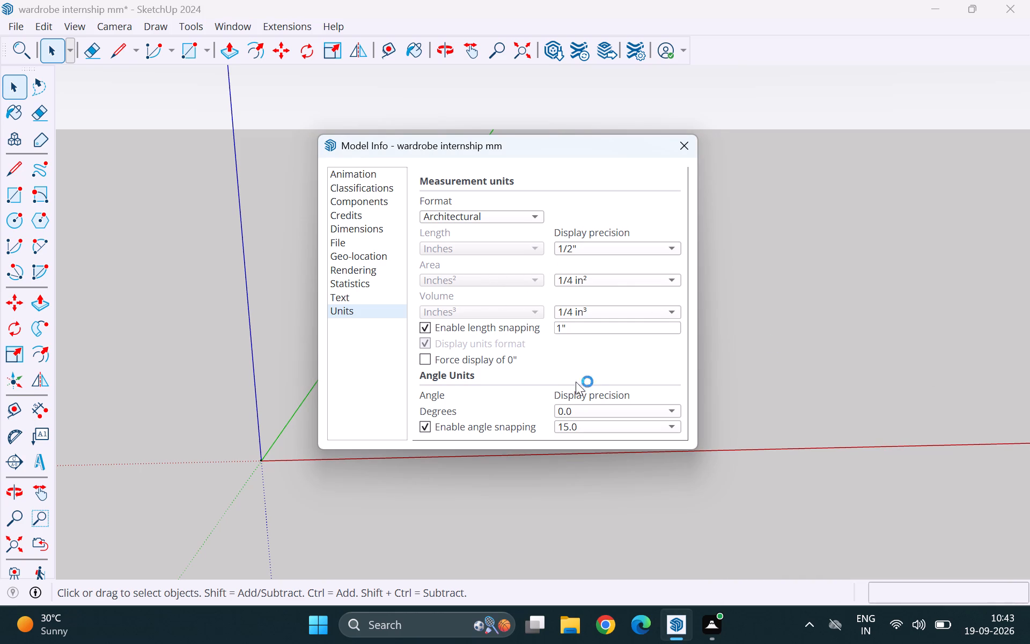
click(682, 146)
Draw a rectangle about 138' 2" by 179' 6" on the ground plane, between the red and green axes near the origin.
scroll(307, 377, down, 6)
middle_drag(394, 377, 401, 412)
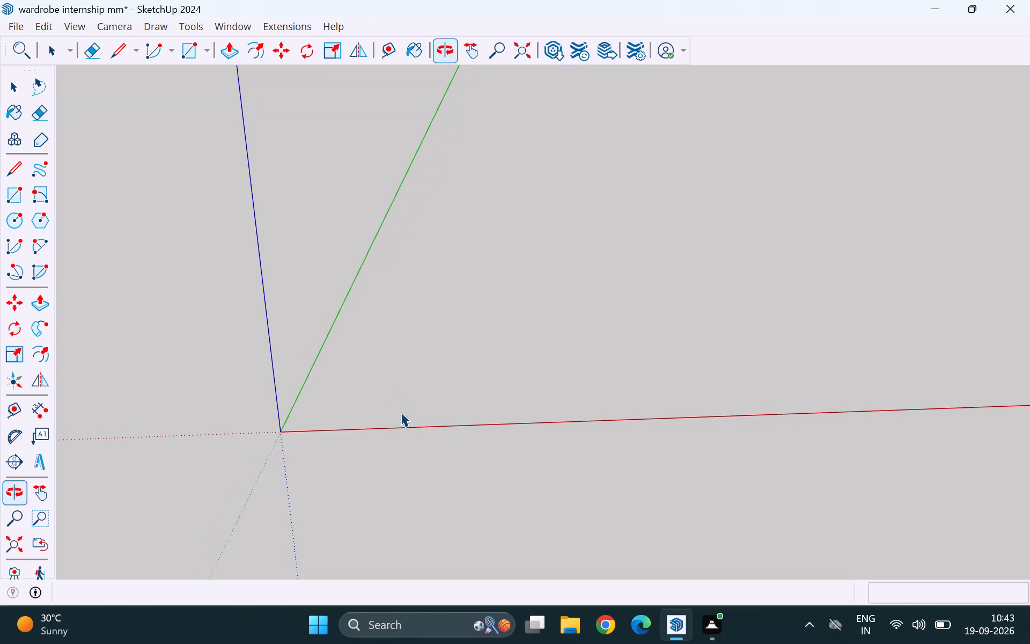
scroll(349, 354, up, 8)
key(r)
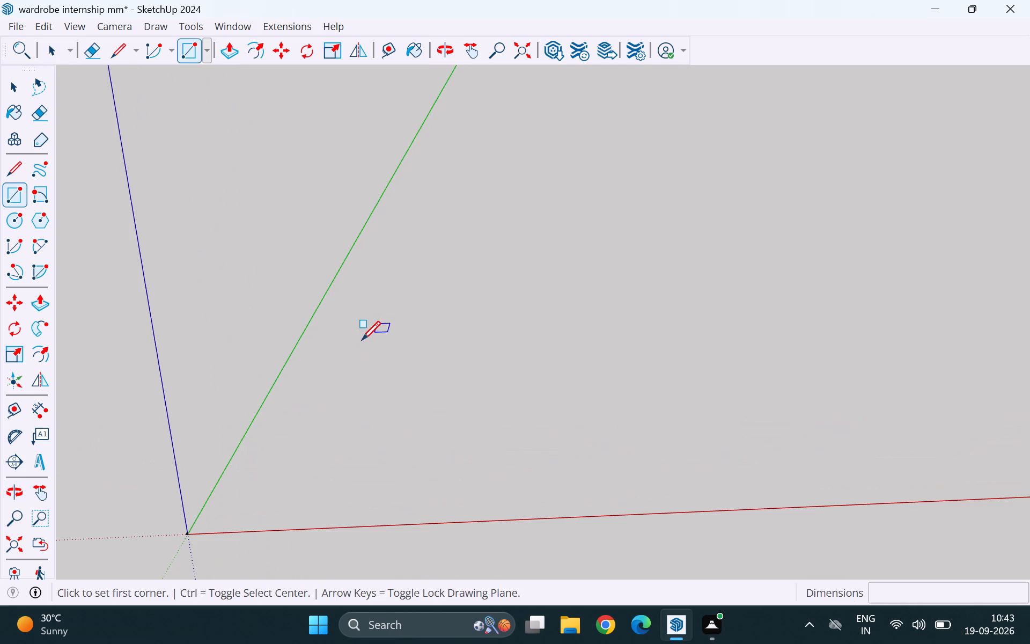
click(362, 340)
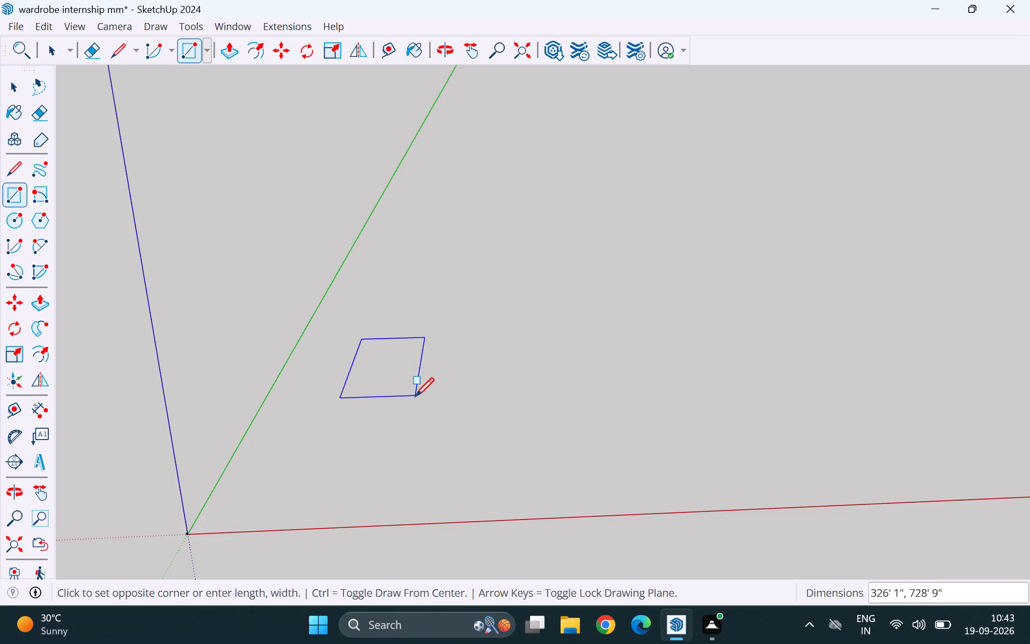
key(Escape)
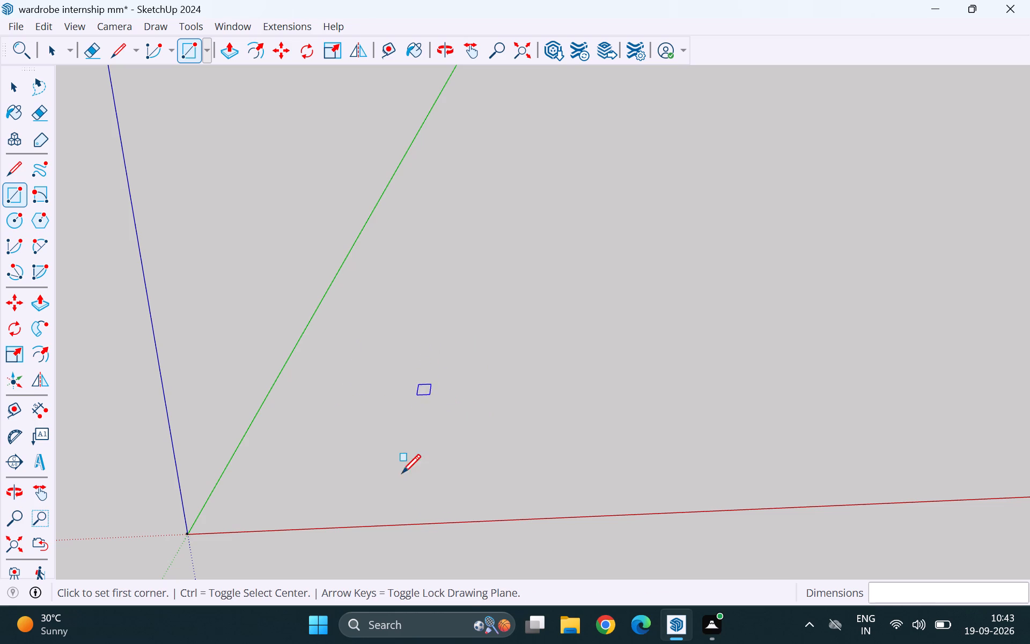
click(318, 466)
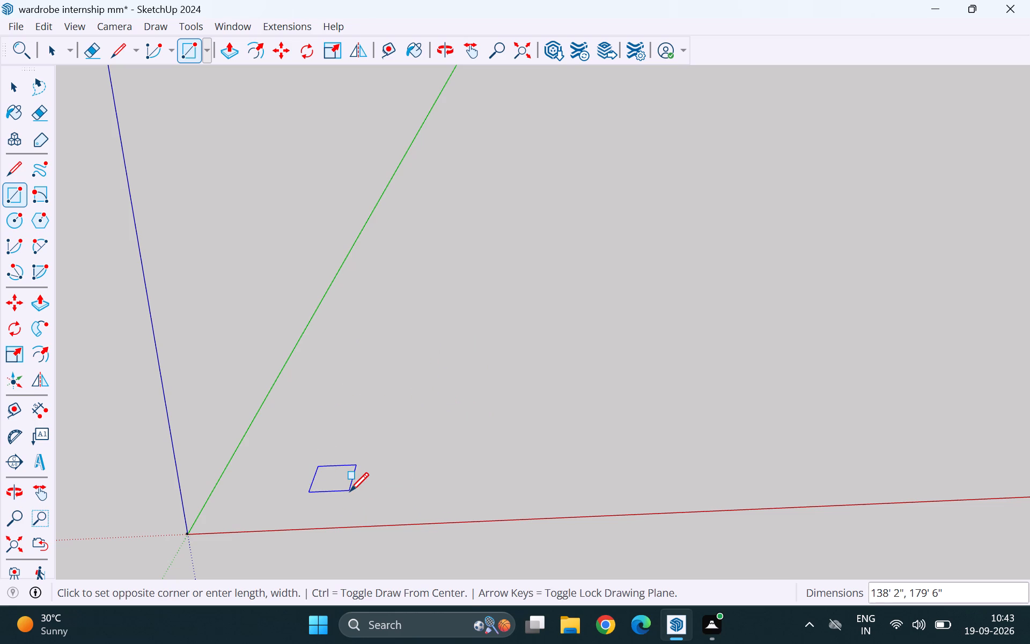
click(350, 491)
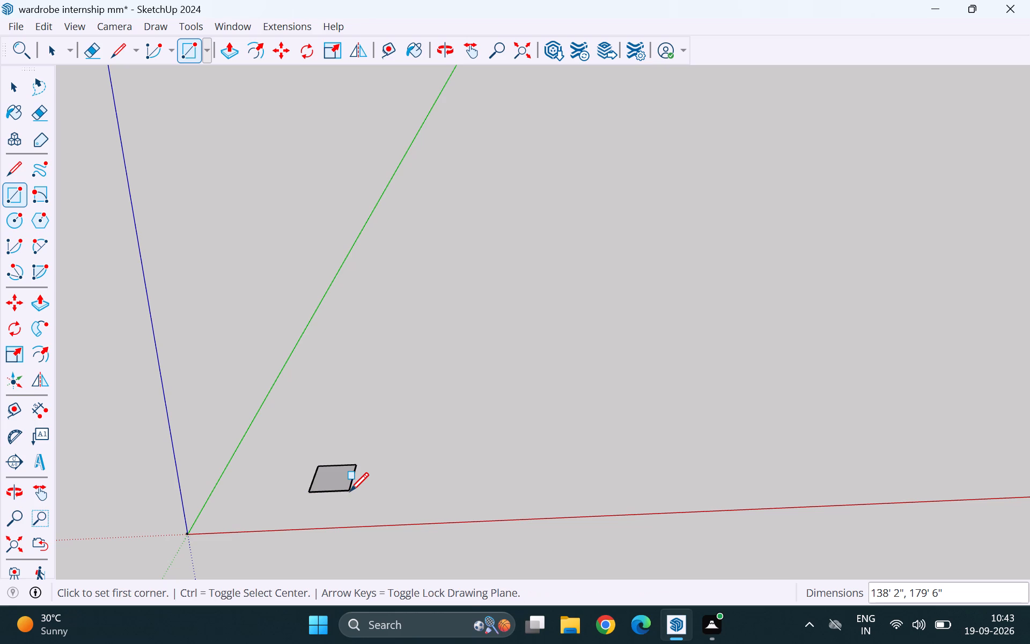
key(space)
Dimension the rectangle's front edge, the one nearest the red axis, placing the dimension just outside the face.
scroll(406, 478, down, 3)
scroll(268, 524, up, 5)
scroll(315, 497, up, 7)
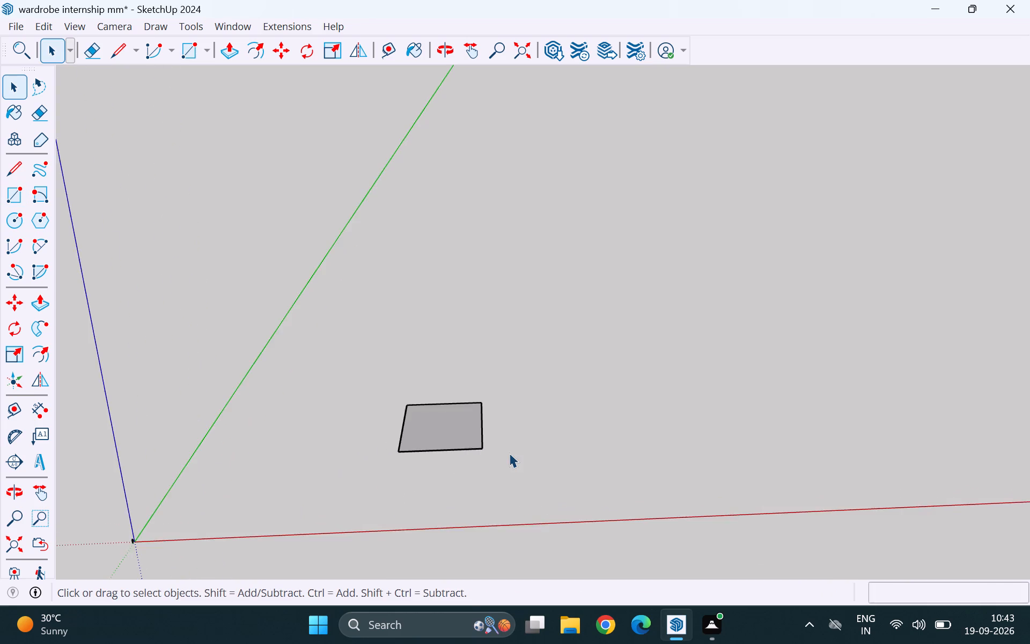
scroll(513, 438, up, 6)
scroll(465, 437, up, 6)
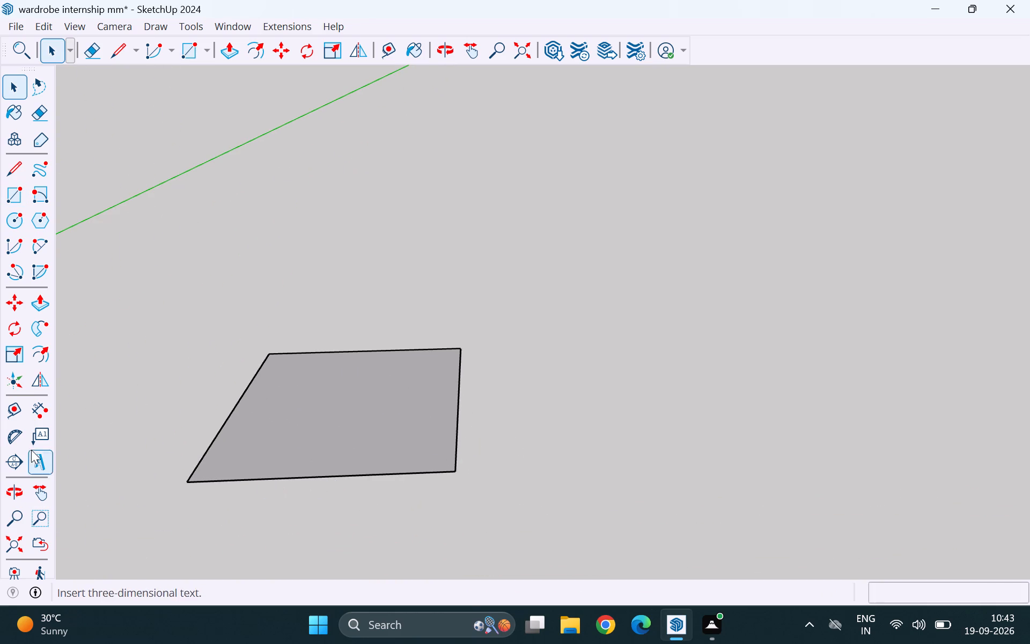
click(39, 406)
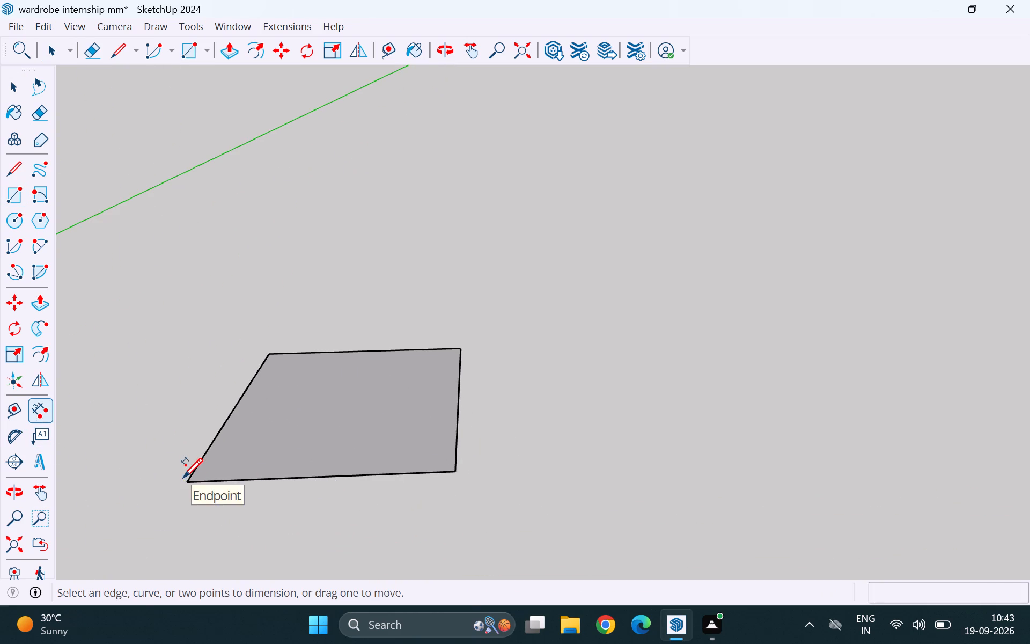
click(185, 481)
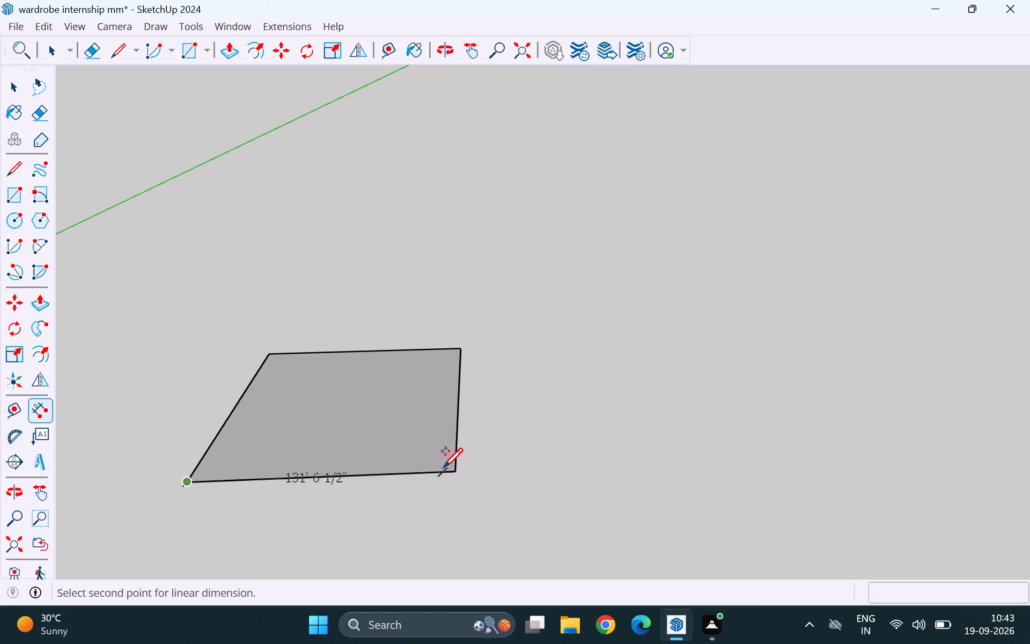
click(460, 465)
click(460, 494)
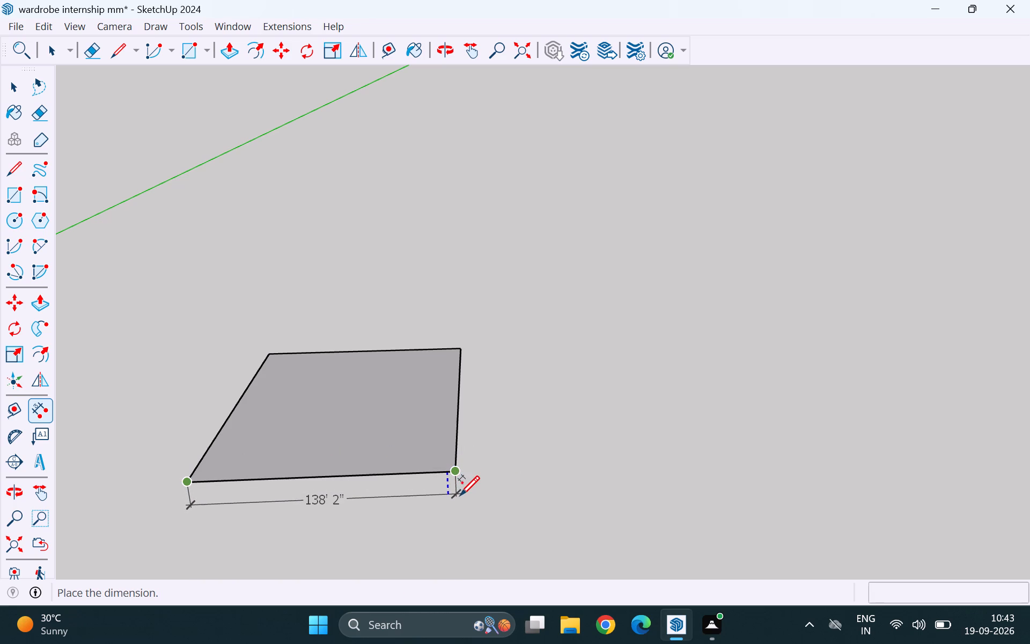
key(space)
Check the model's measurement unit settings against the dimensioned rectangle.
scroll(472, 379, down, 11)
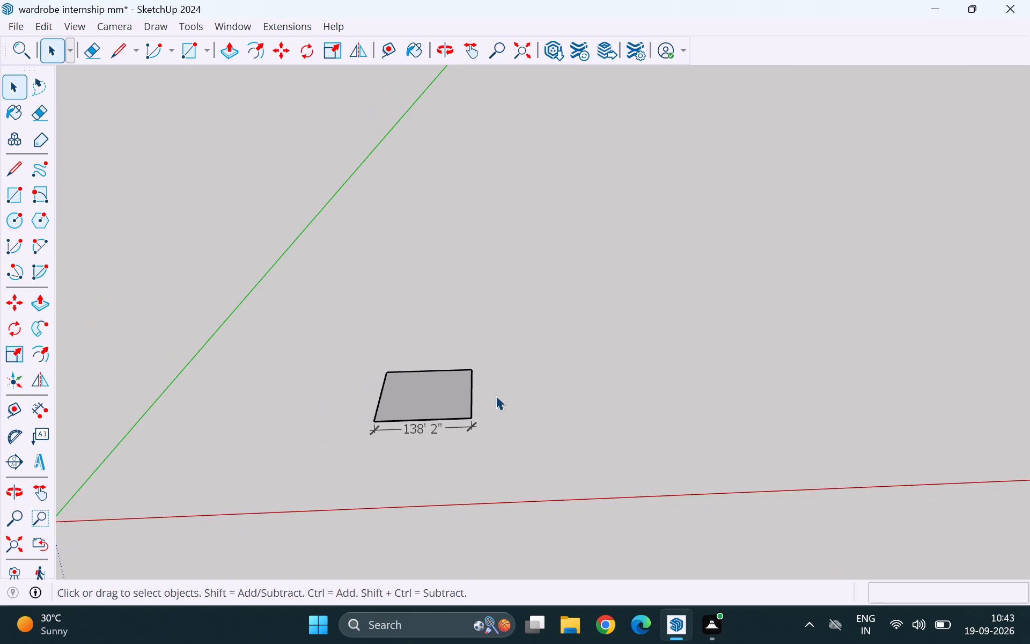
scroll(430, 454, up, 6)
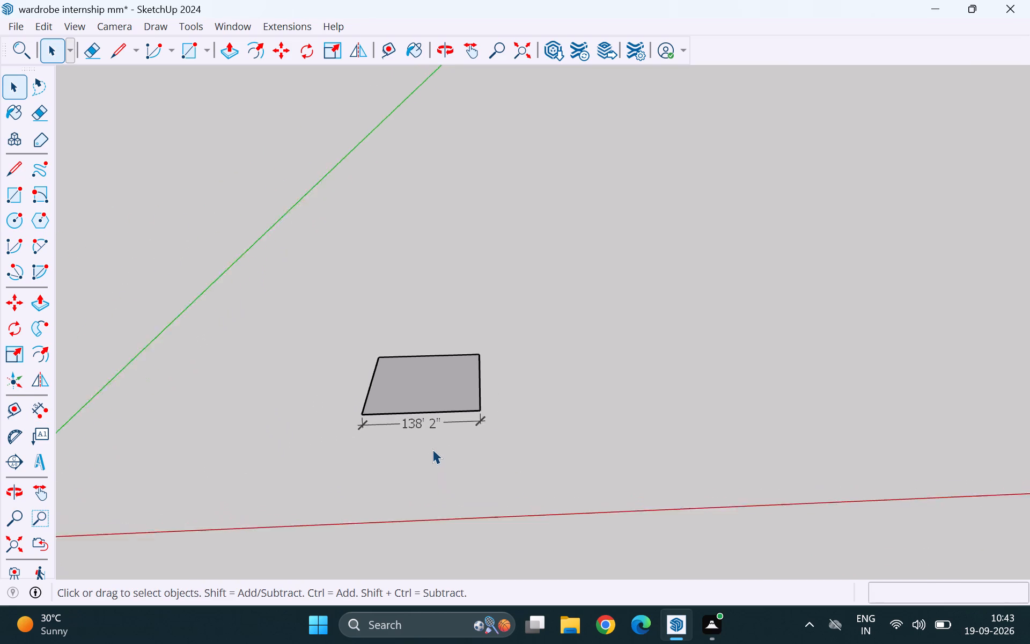
scroll(445, 421, up, 5)
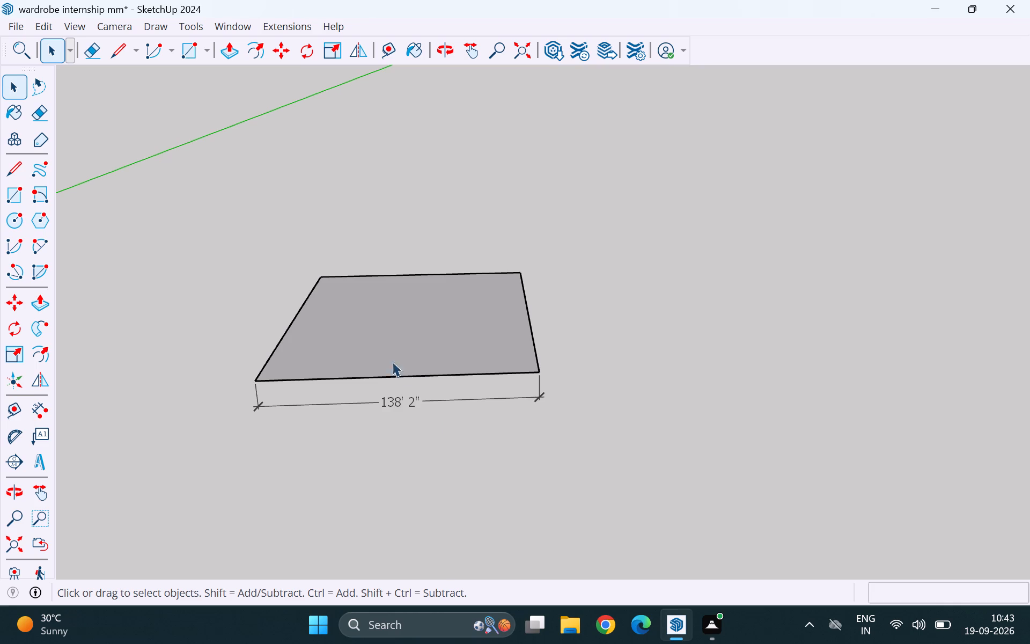
click(231, 21)
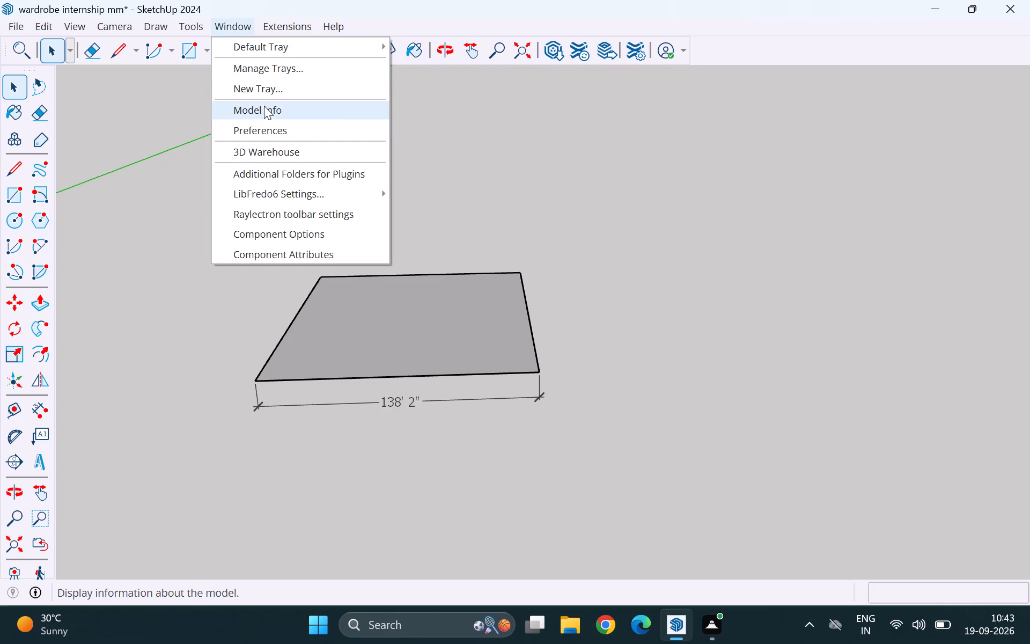
click(267, 107)
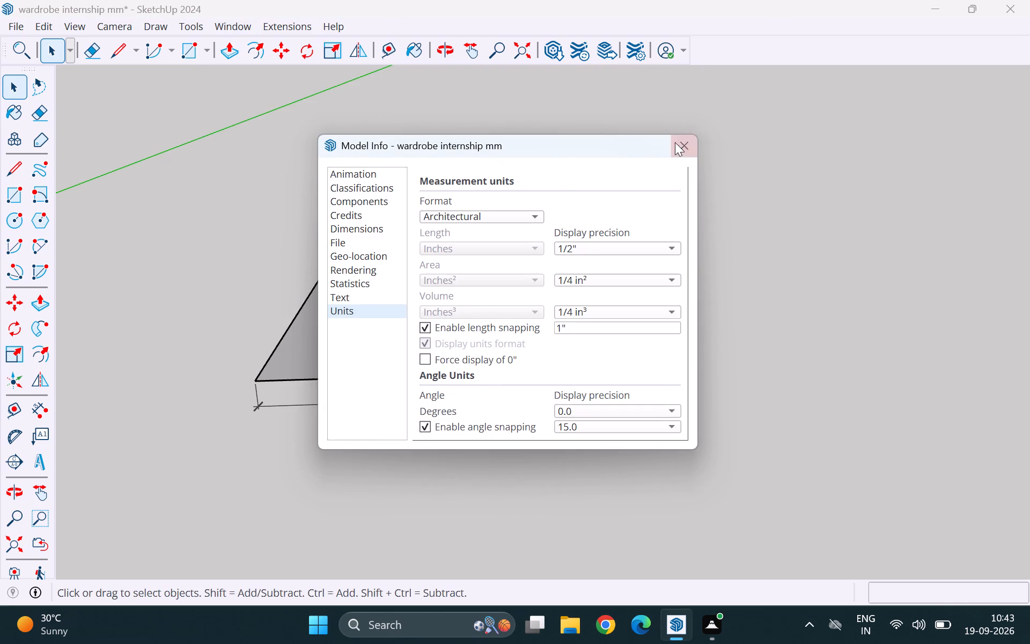
click(680, 143)
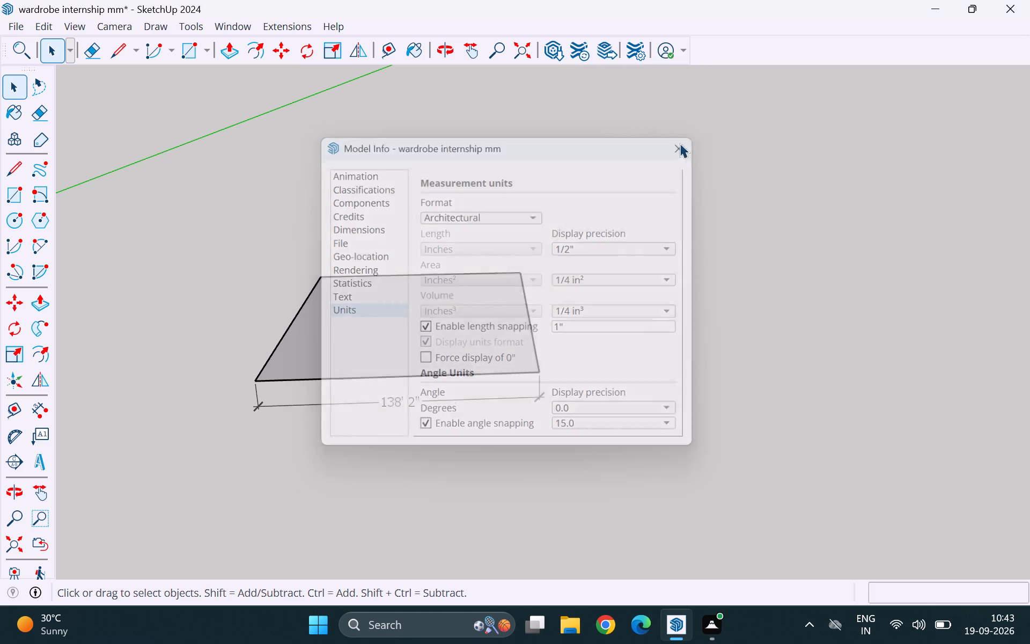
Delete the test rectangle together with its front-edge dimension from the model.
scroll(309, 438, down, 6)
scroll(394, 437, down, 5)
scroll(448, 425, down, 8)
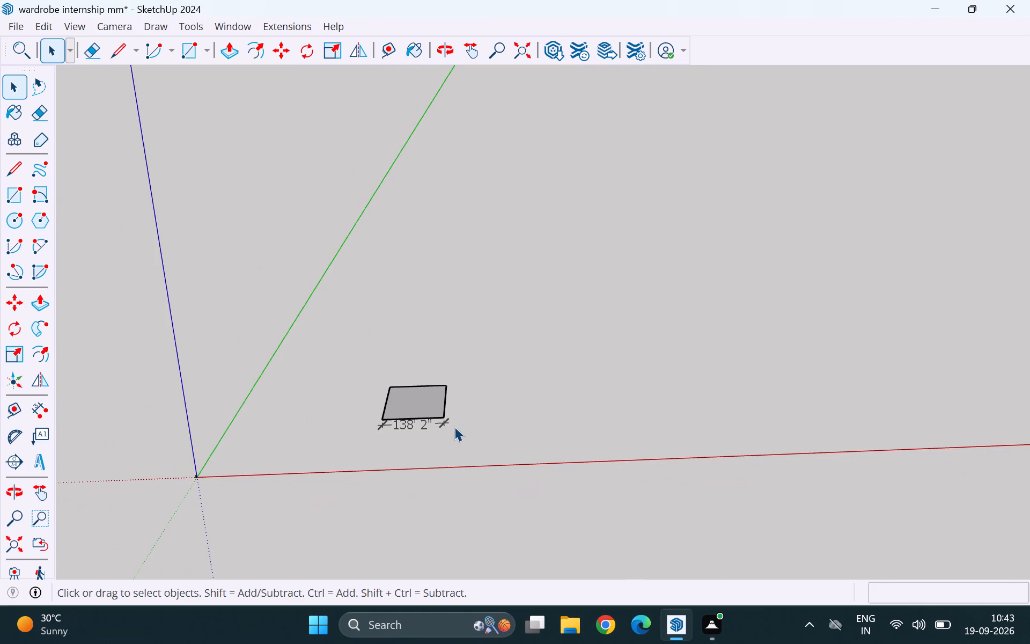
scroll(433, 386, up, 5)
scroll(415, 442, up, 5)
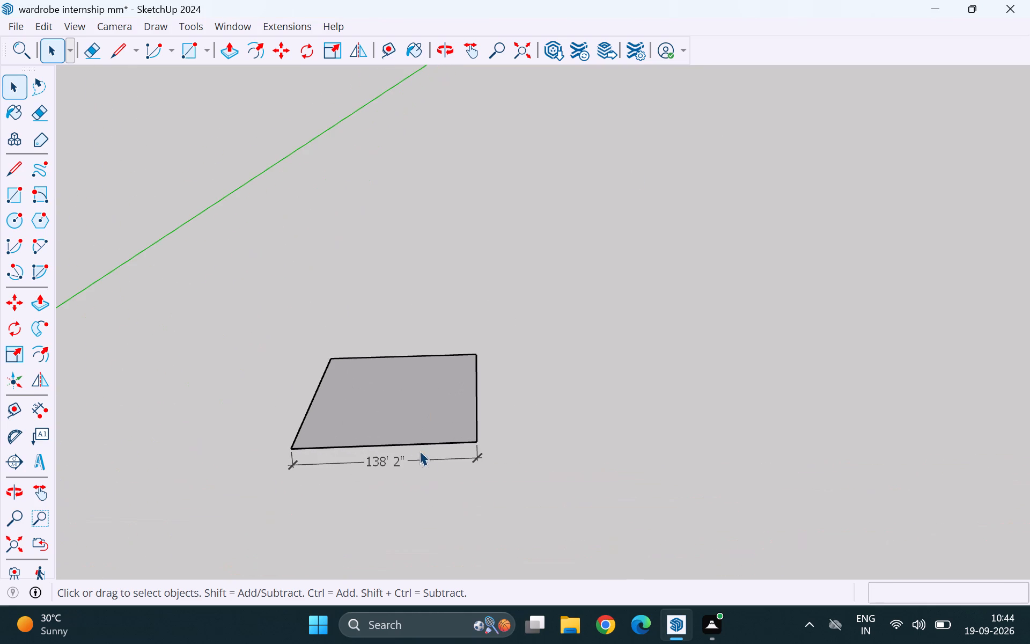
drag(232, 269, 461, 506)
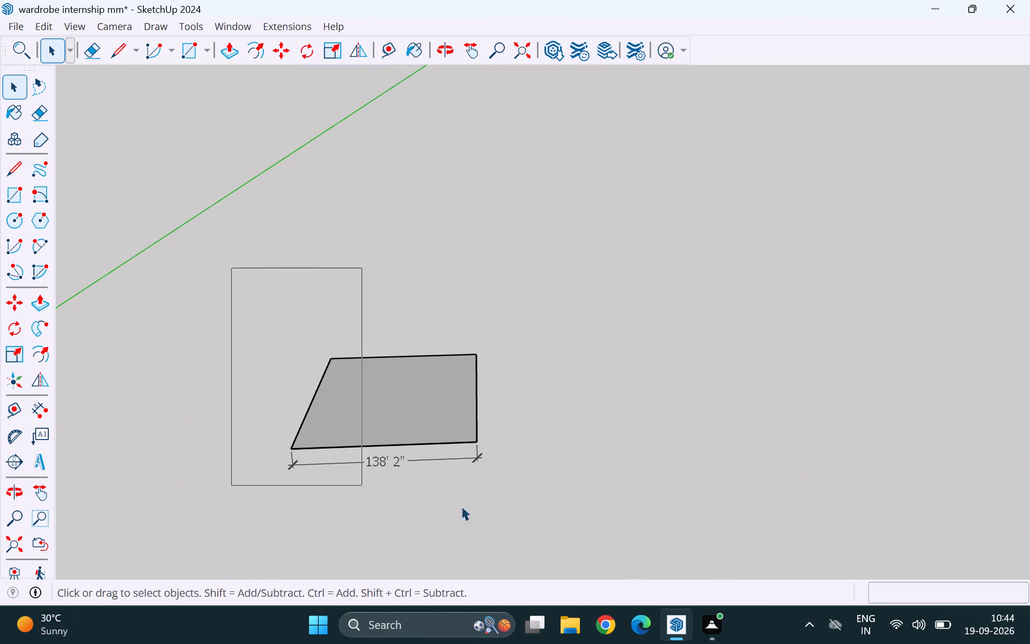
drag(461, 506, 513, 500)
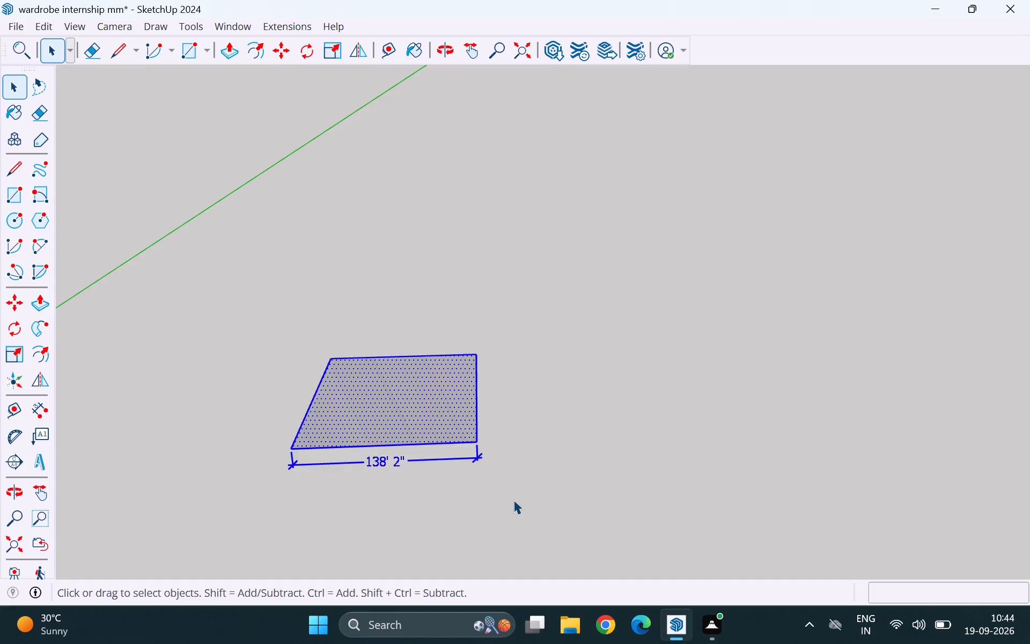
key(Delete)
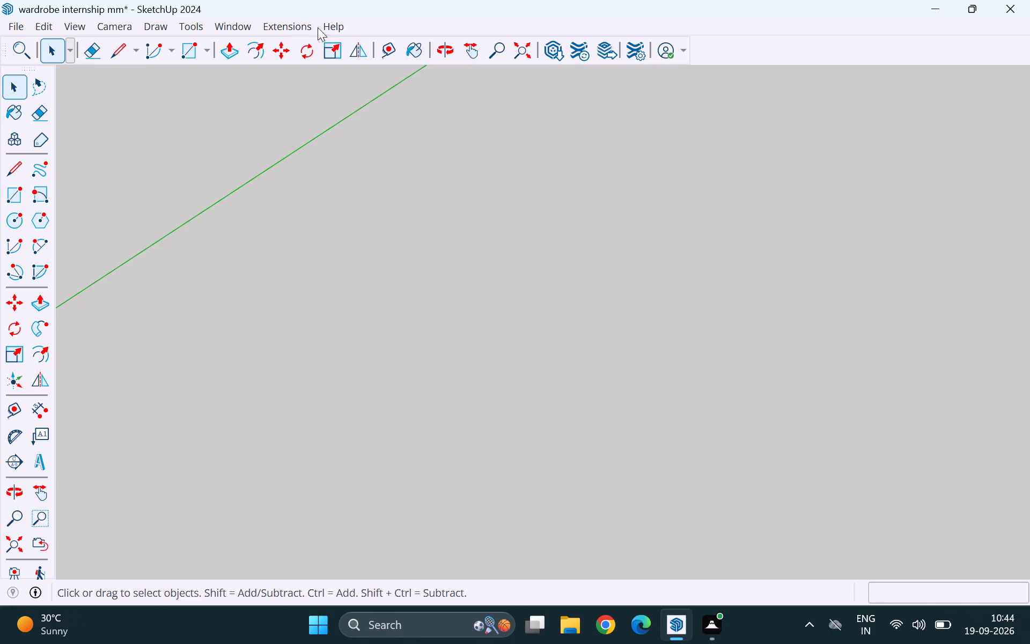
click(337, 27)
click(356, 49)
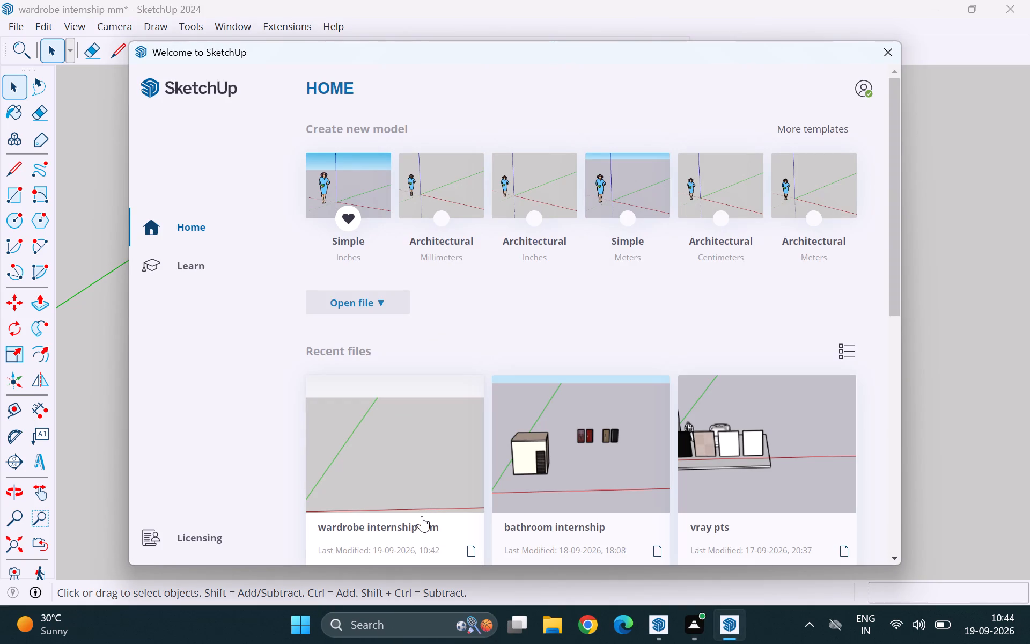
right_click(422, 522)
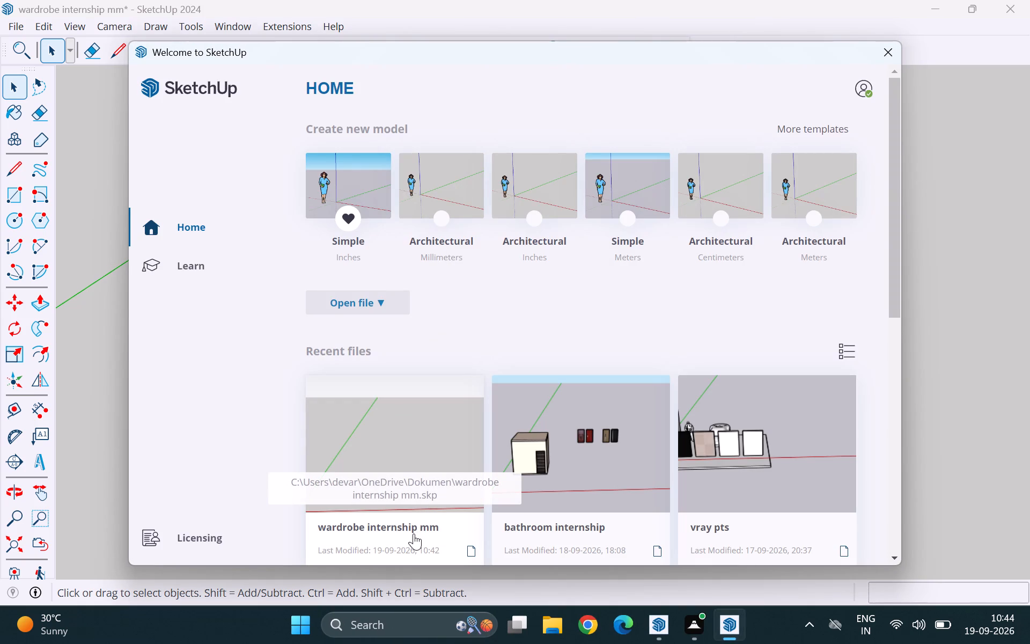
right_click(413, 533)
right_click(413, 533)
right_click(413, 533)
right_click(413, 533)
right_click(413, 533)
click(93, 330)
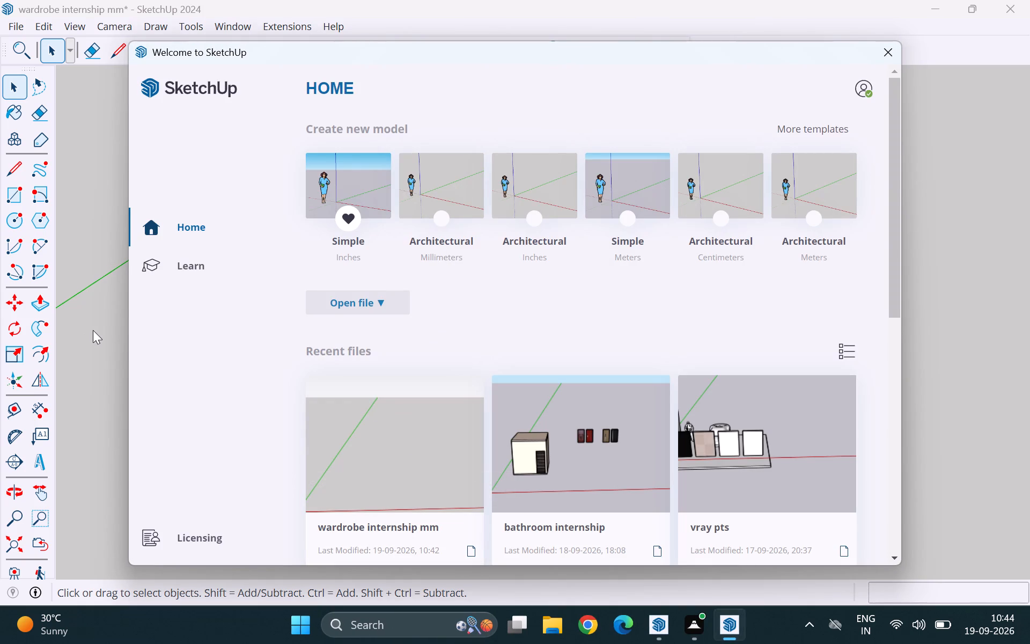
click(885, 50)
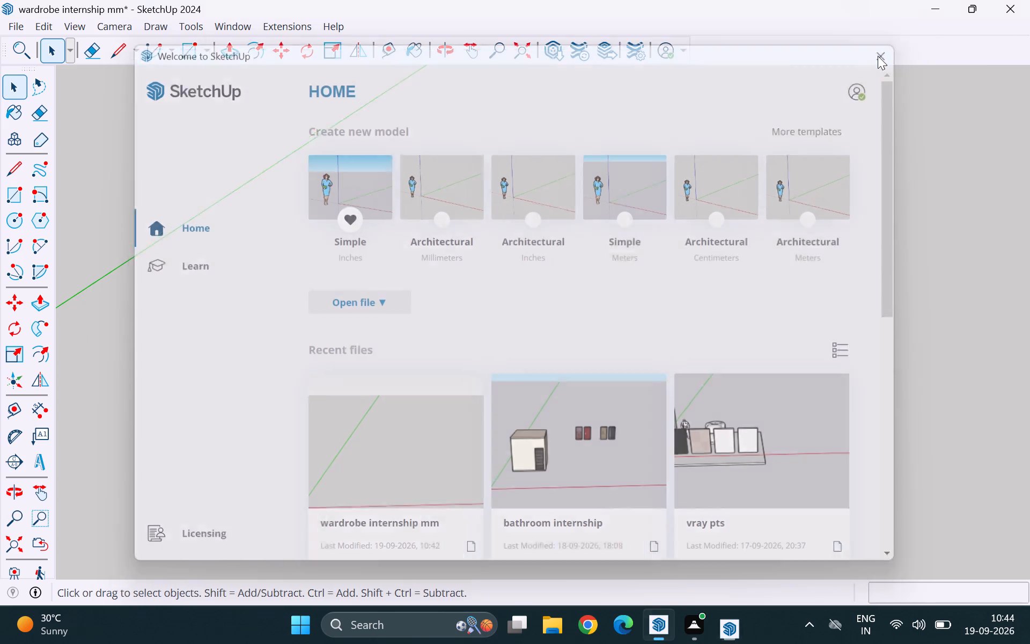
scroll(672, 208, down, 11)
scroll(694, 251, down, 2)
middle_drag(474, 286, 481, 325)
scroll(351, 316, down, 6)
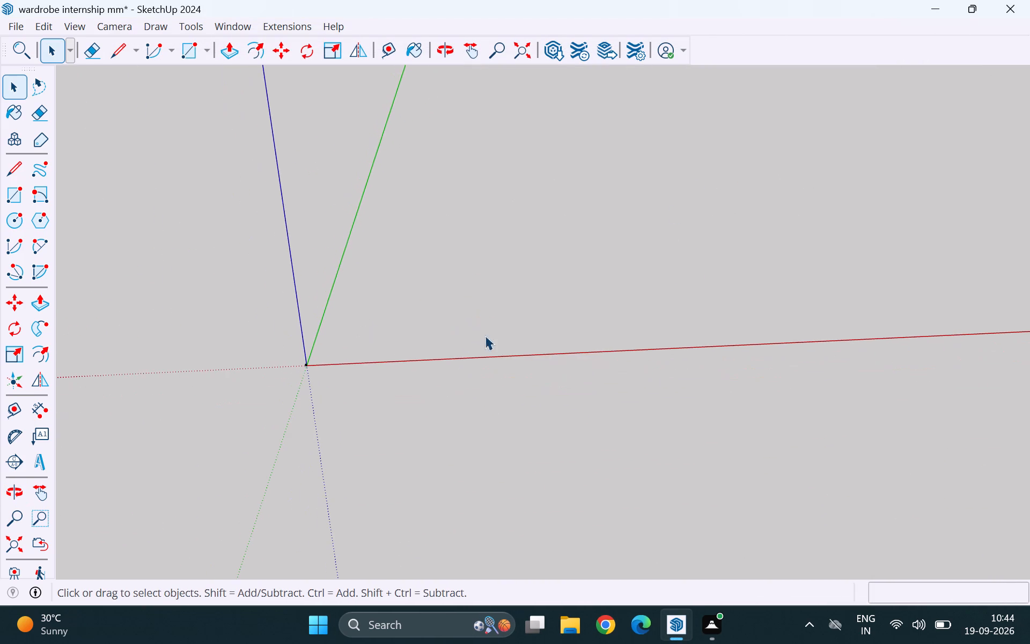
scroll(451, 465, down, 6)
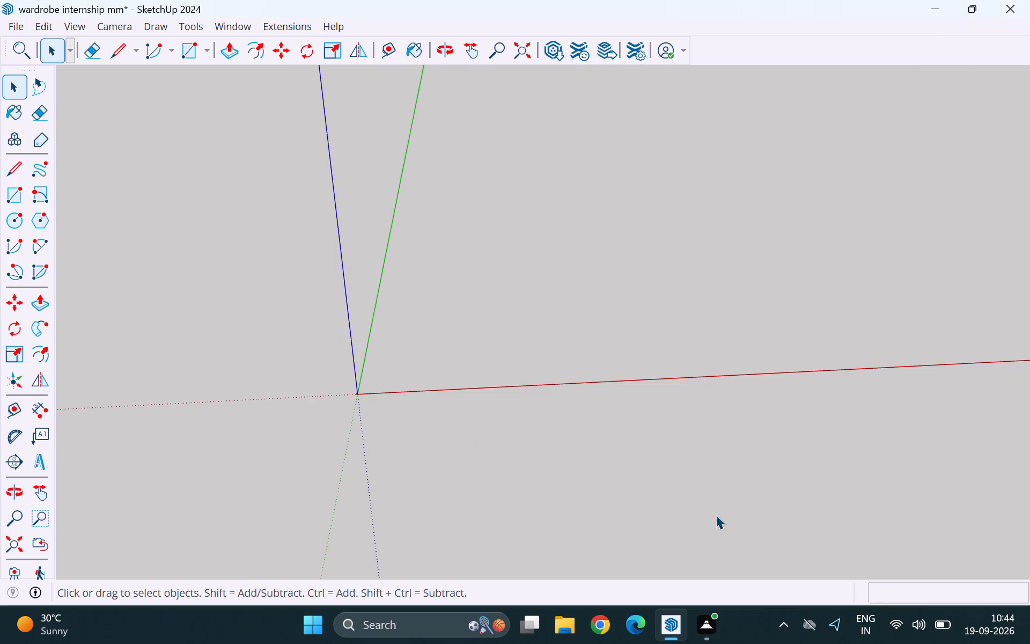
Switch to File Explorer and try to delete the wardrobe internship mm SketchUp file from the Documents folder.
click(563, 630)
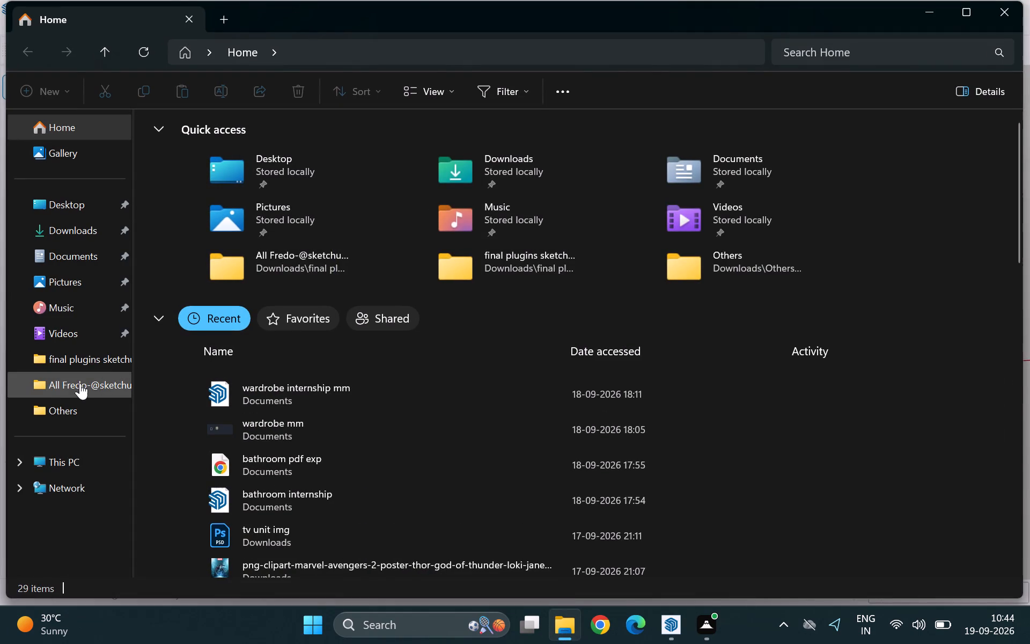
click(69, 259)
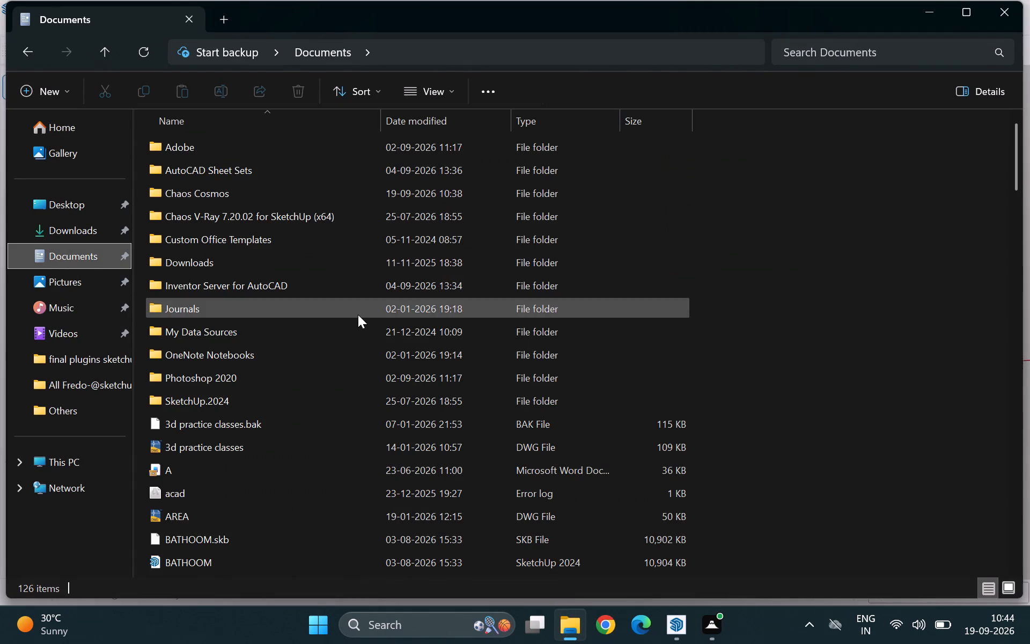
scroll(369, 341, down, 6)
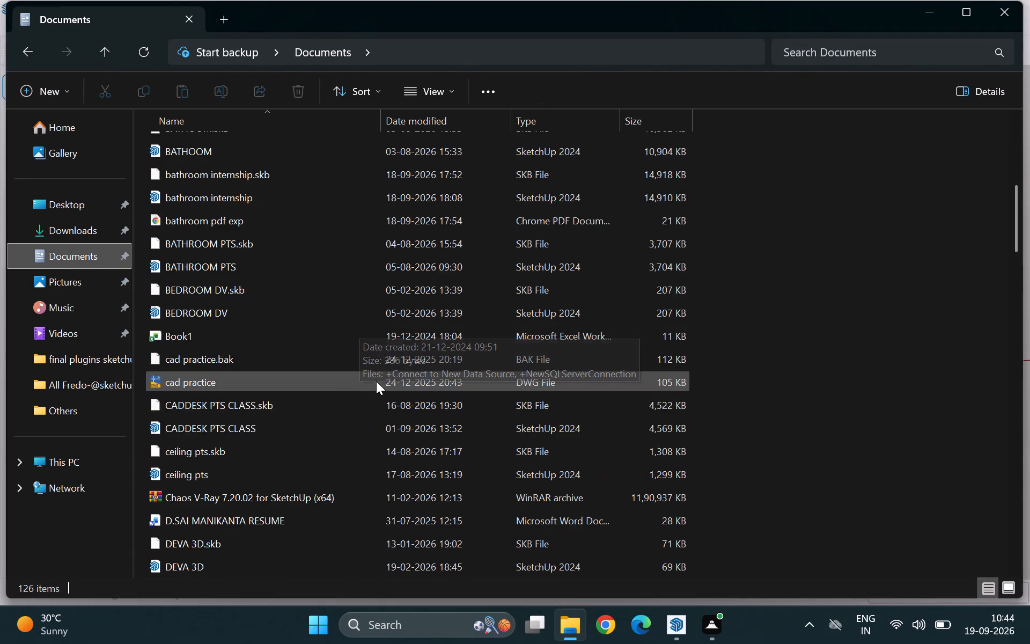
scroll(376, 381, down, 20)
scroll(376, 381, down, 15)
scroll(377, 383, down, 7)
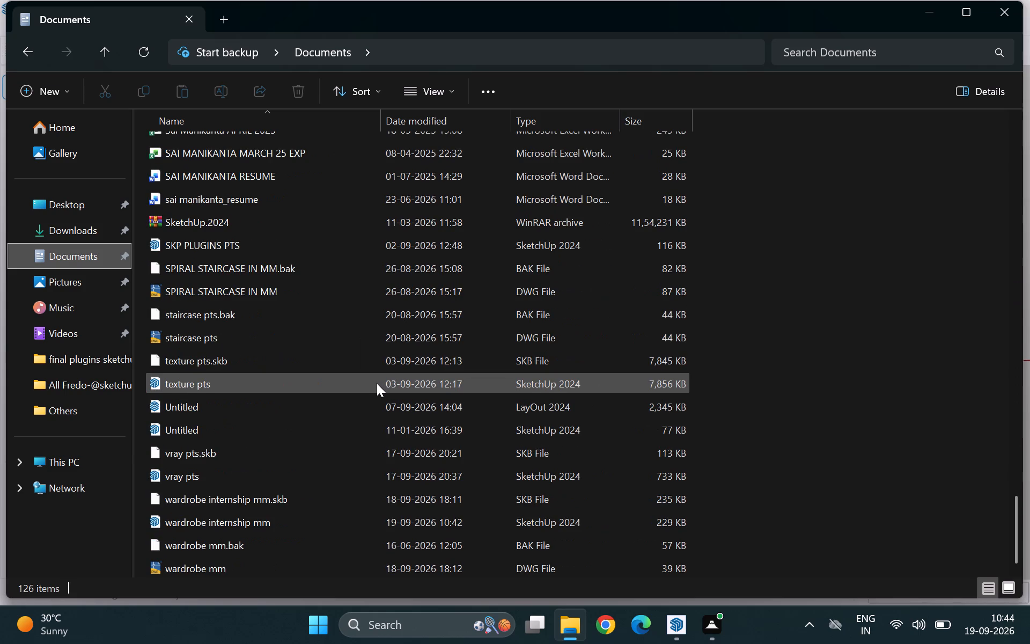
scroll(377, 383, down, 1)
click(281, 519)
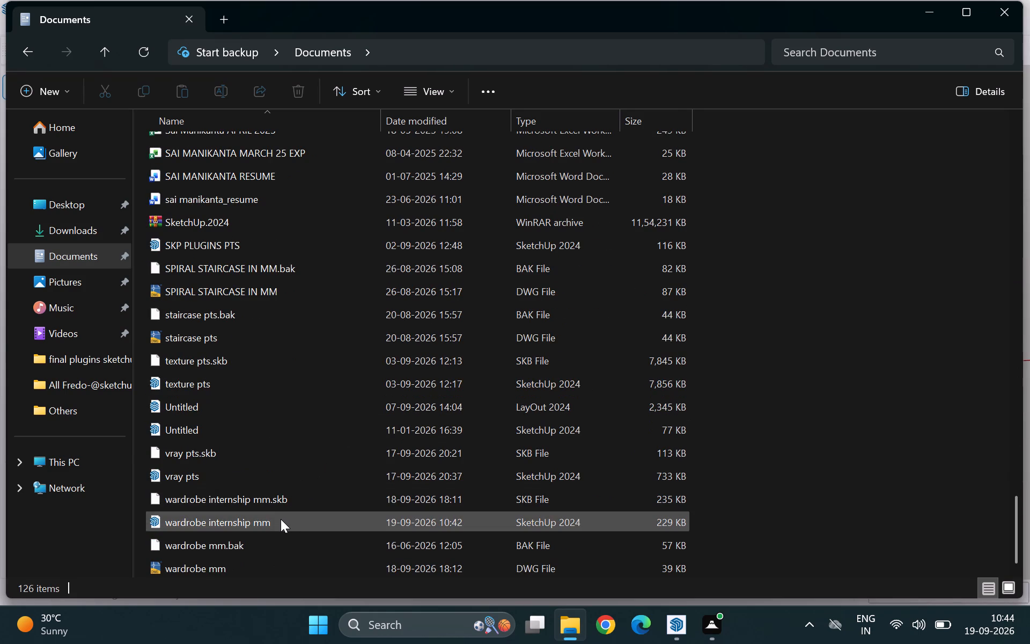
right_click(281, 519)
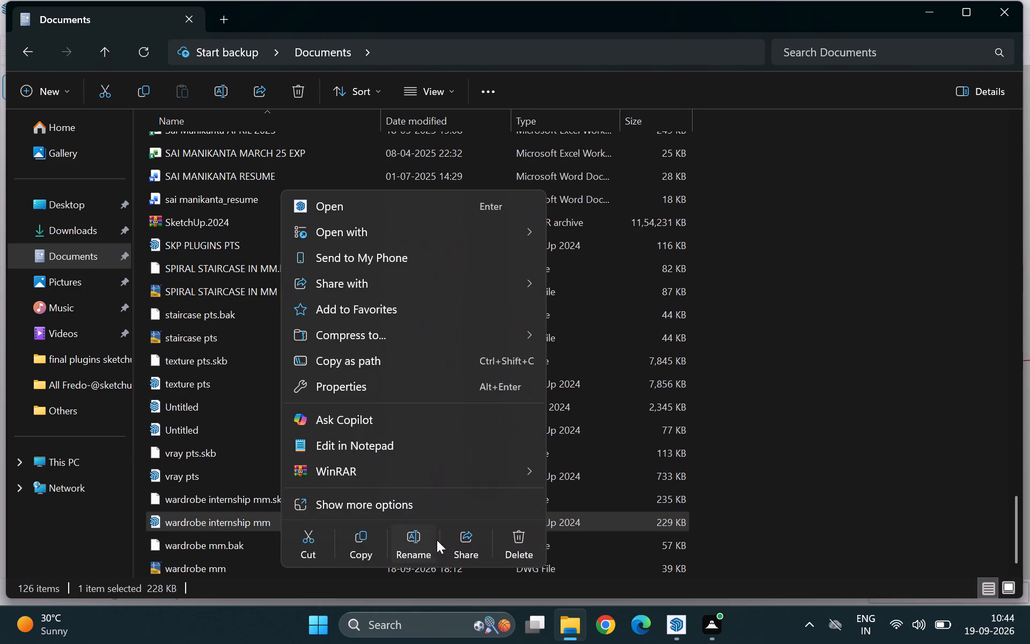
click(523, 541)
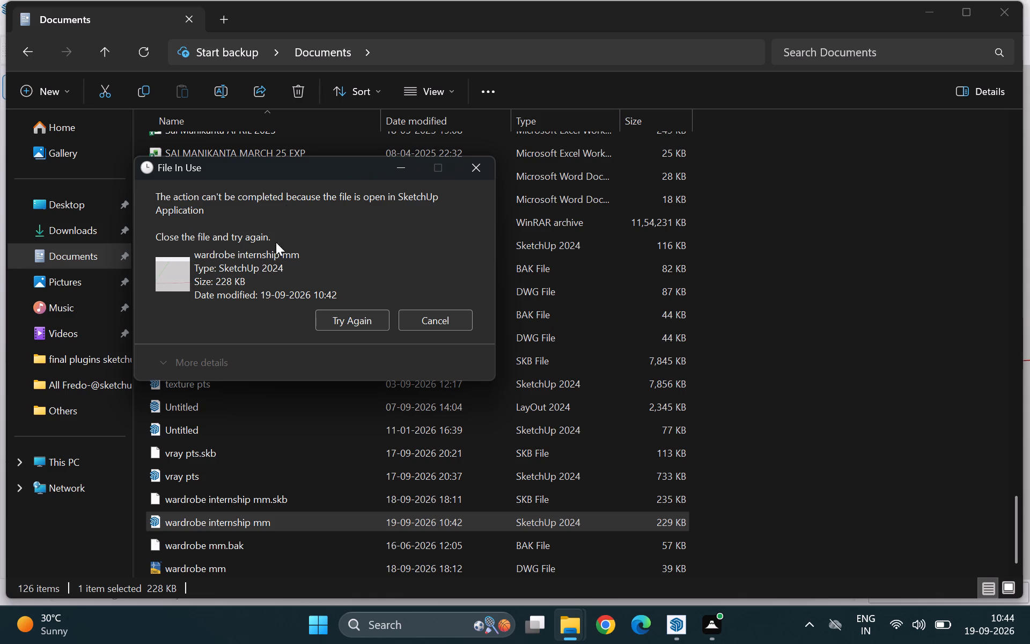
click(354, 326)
Return to SketchUp and create a new model from the Simple Inches template, discarding changes to wardrobe internship mm.
click(675, 620)
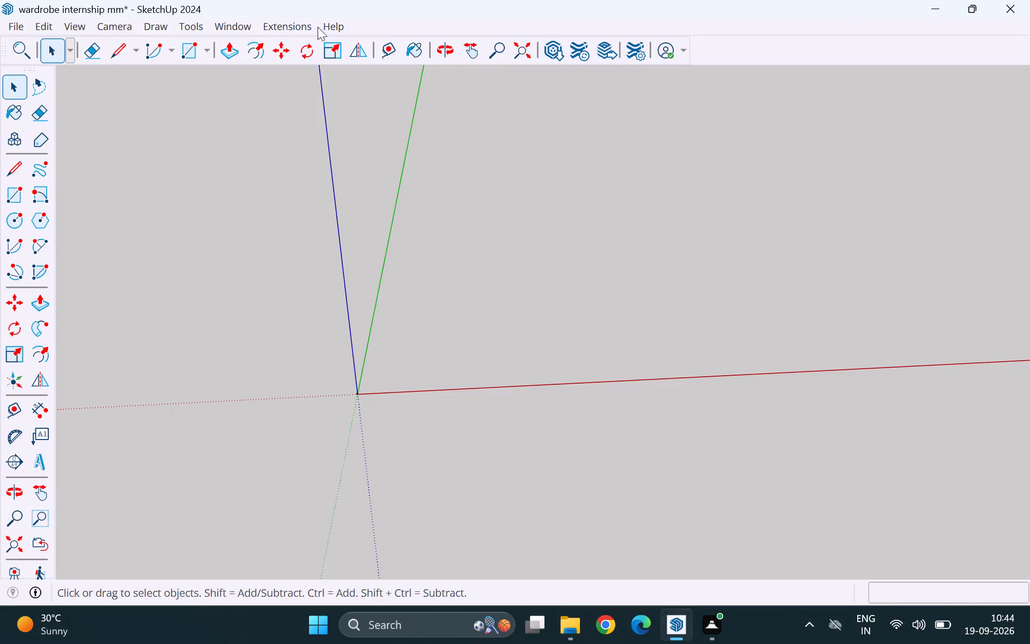
click(328, 26)
click(355, 49)
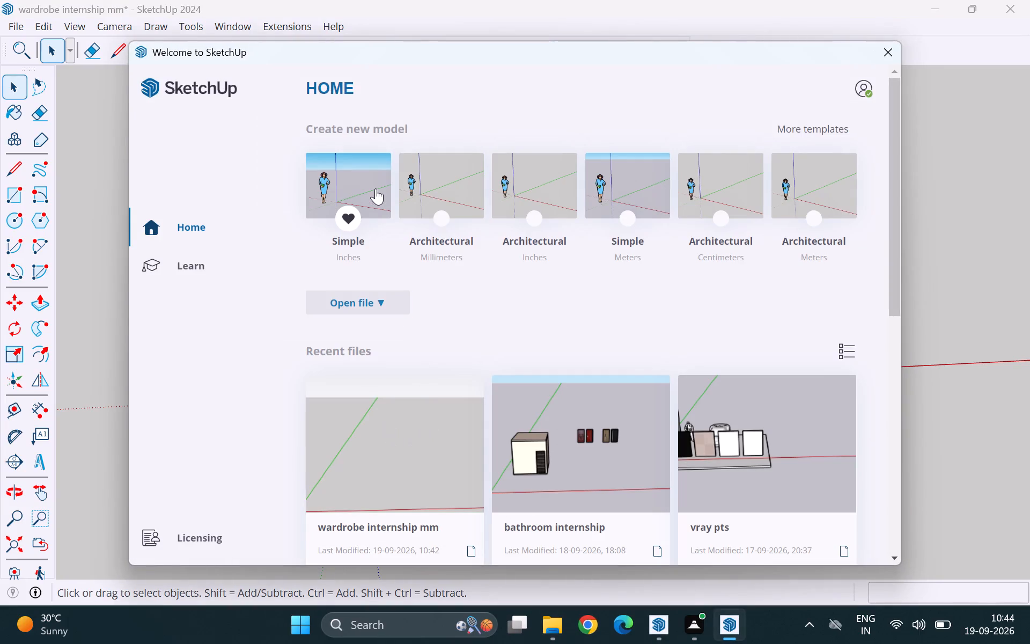
click(376, 188)
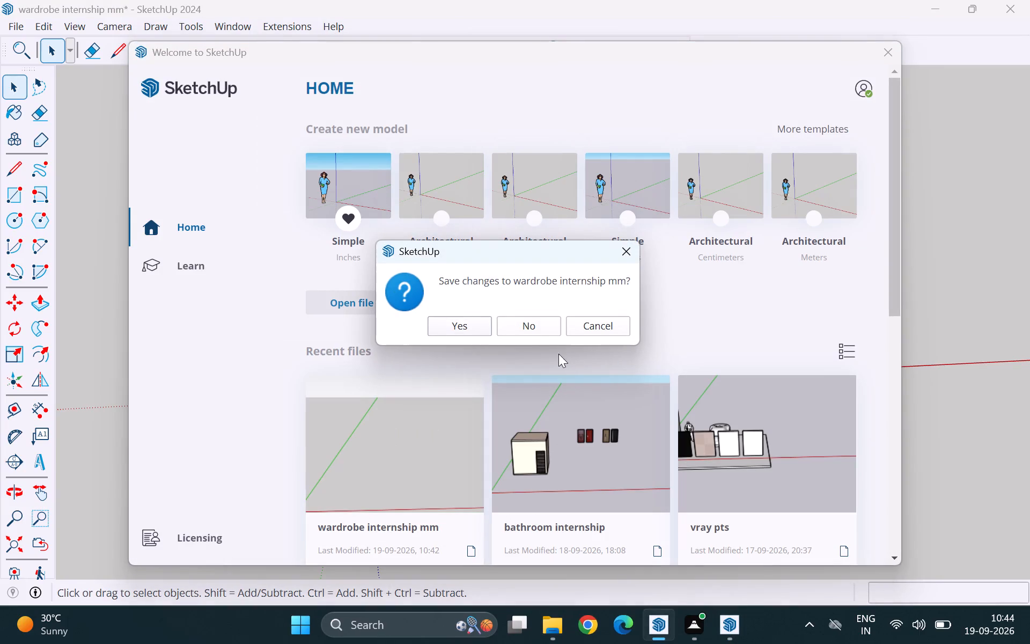
click(516, 323)
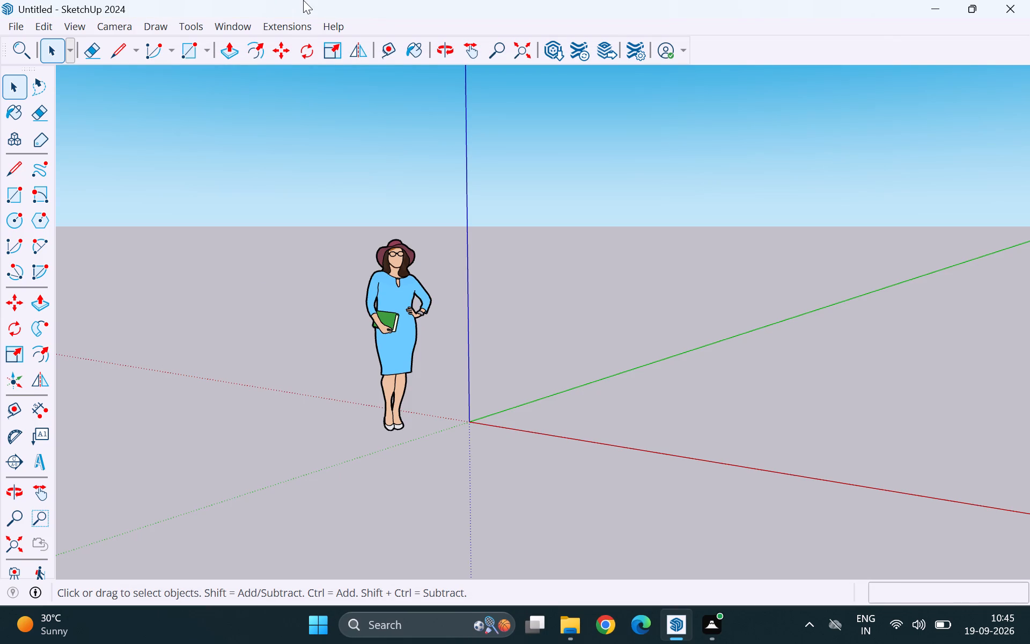
Switch to File Explorer and delete both the wardrobe internship mm SketchUp file and its .skb backup from Documents.
click(572, 620)
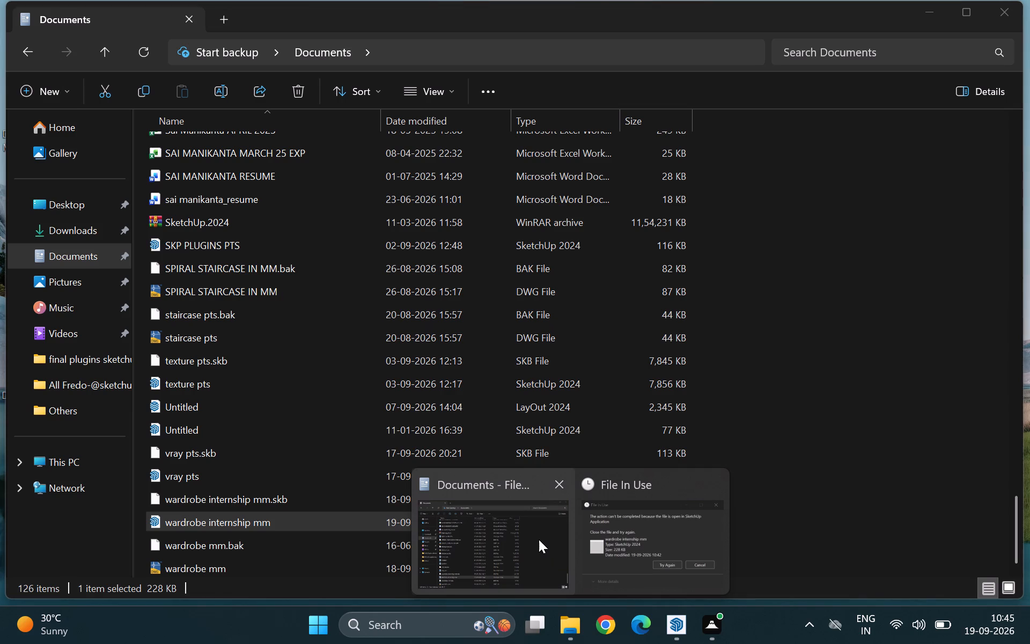
click(539, 539)
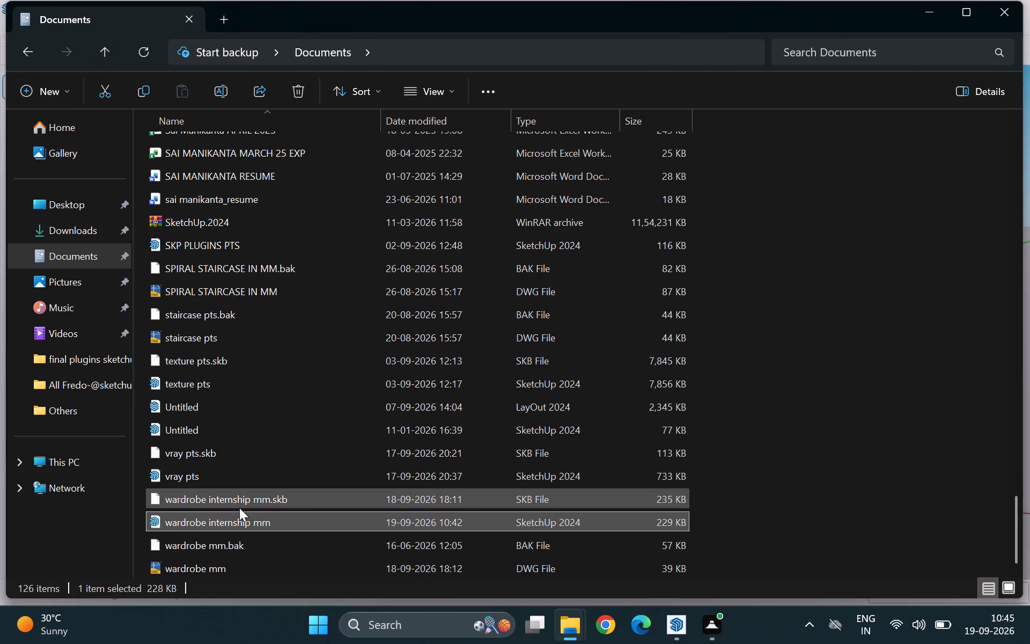
shift+click(242, 503)
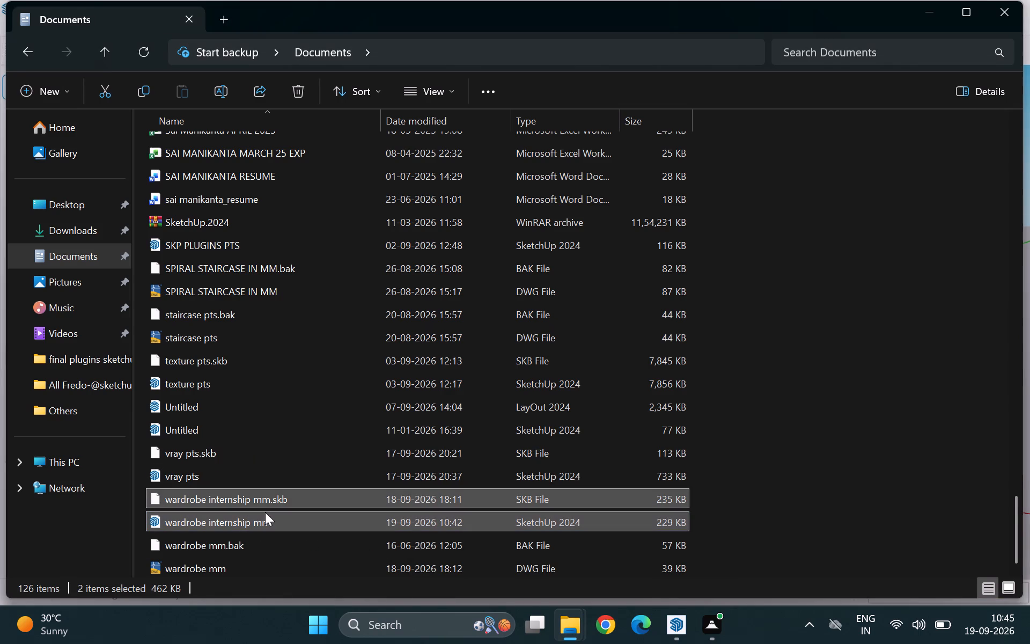
right_click(266, 512)
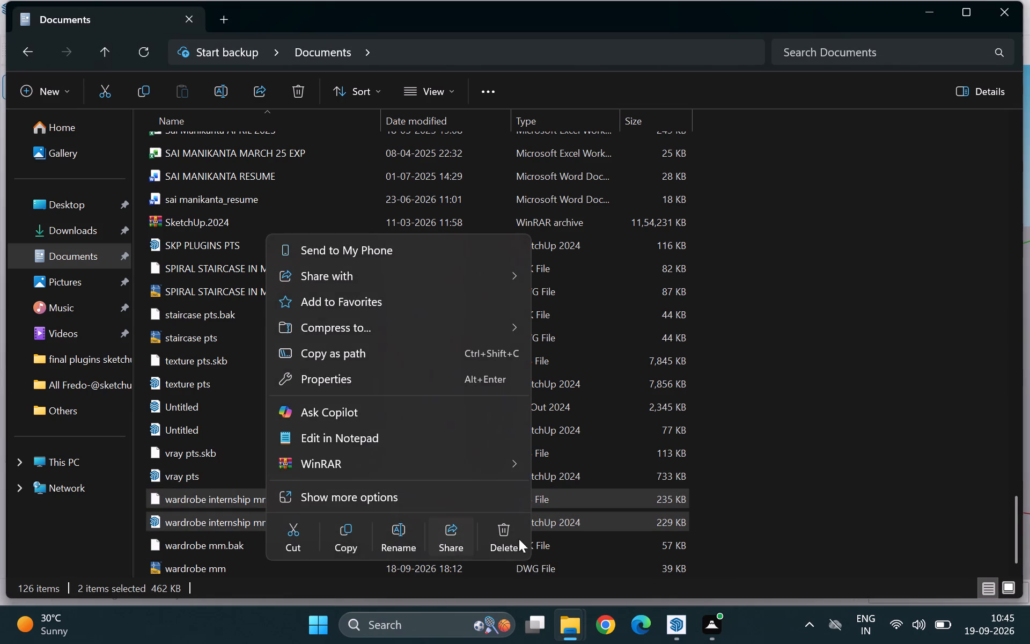
click(513, 539)
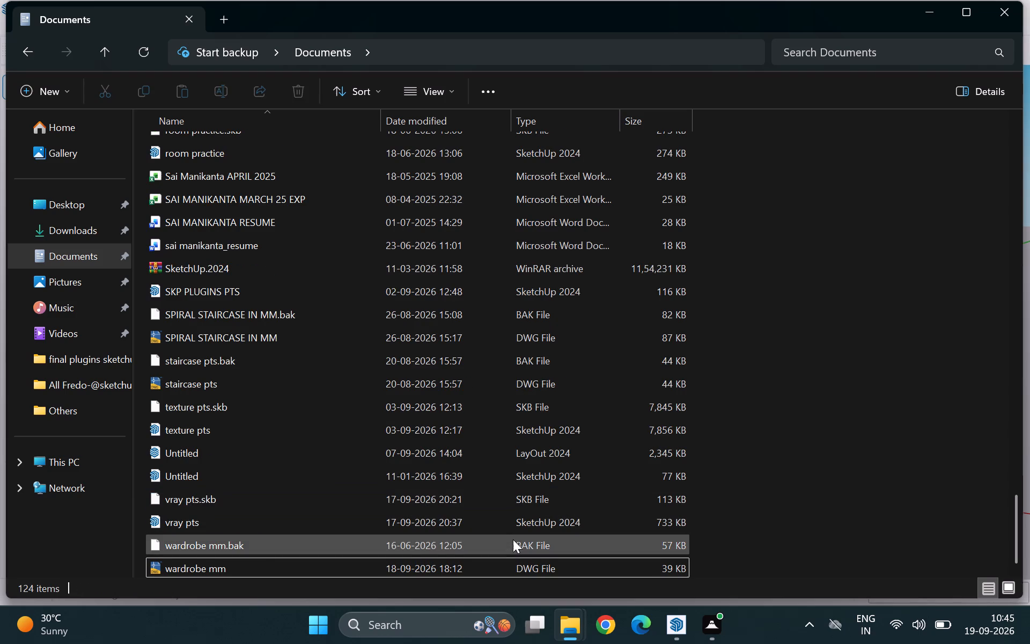
scroll(342, 486, down, 1)
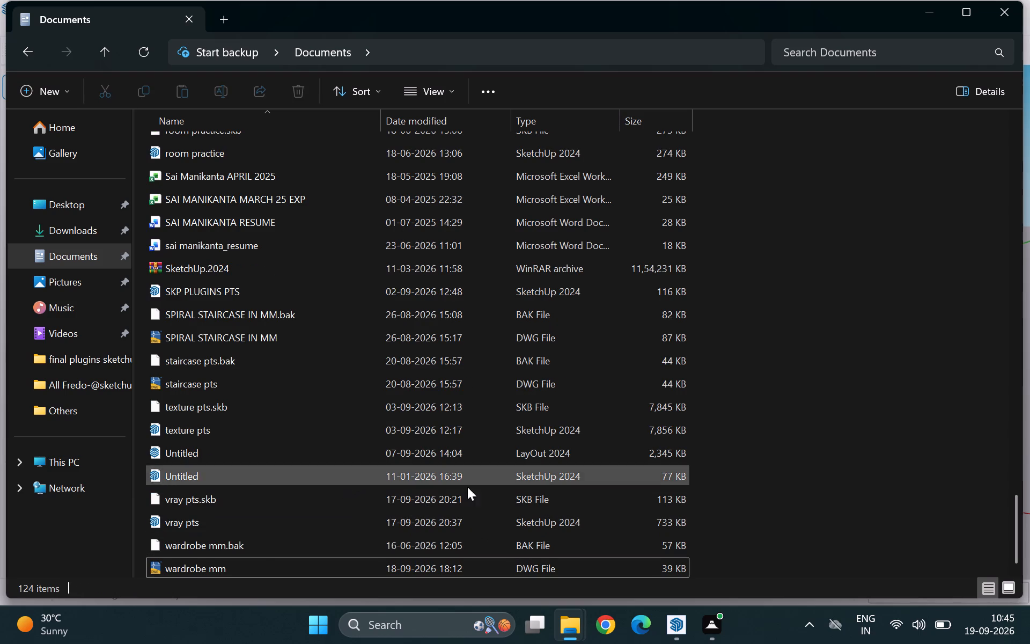
Switch back to SketchUp and check the recent files on the welcome screen.
click(670, 623)
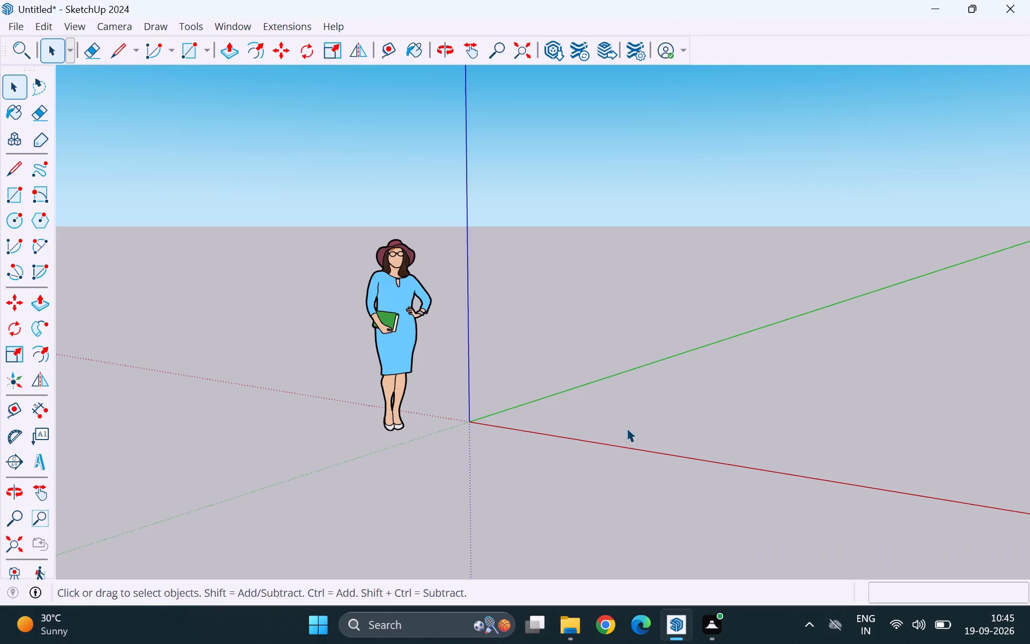
scroll(336, 233, down, 11)
middle_drag(475, 345, 587, 384)
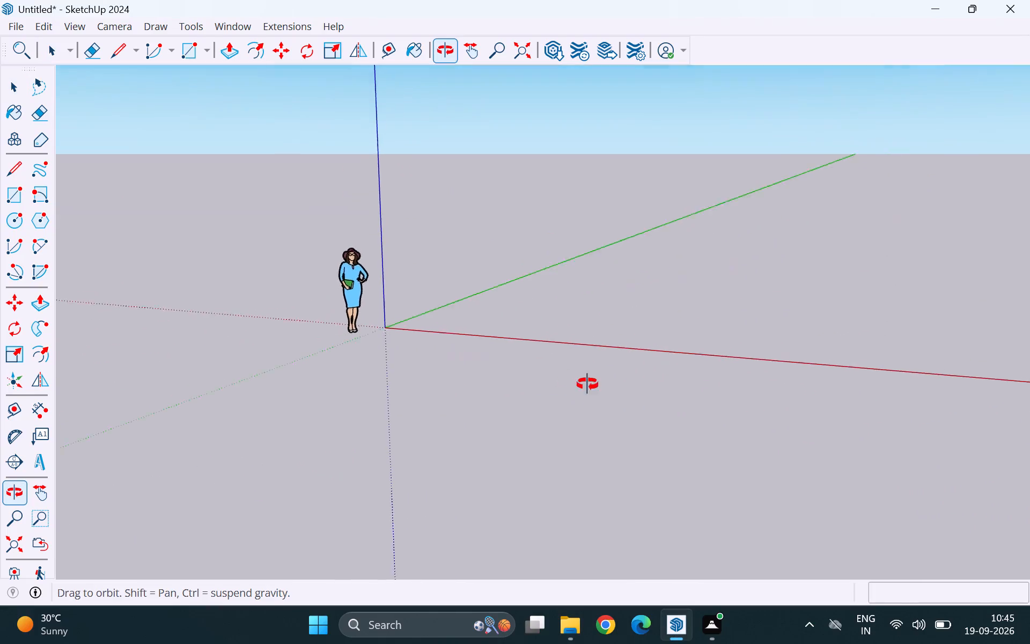
middle_drag(587, 384, 790, 422)
click(332, 23)
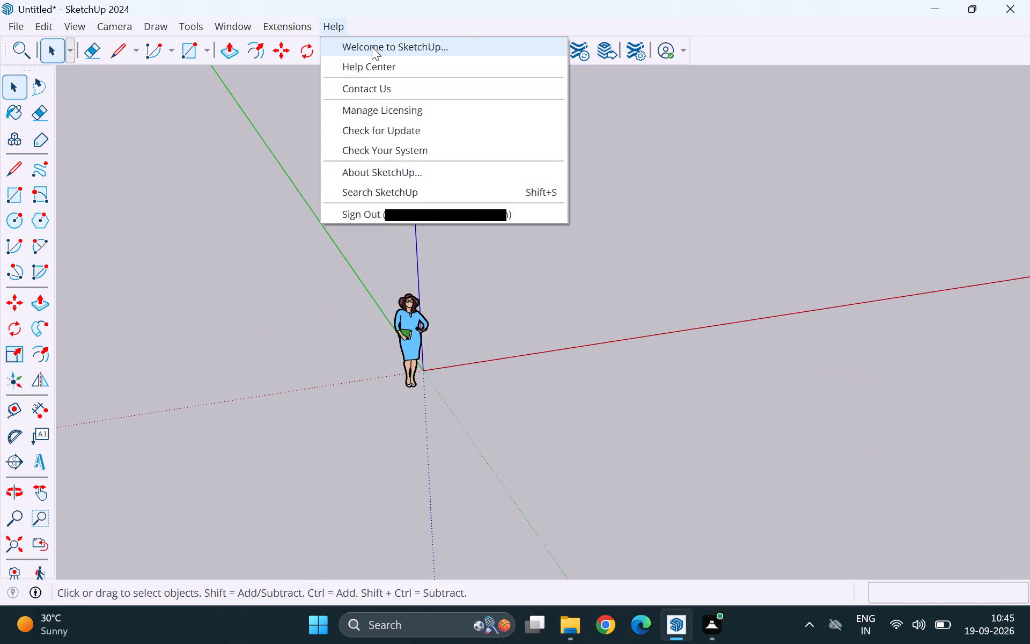
click(372, 47)
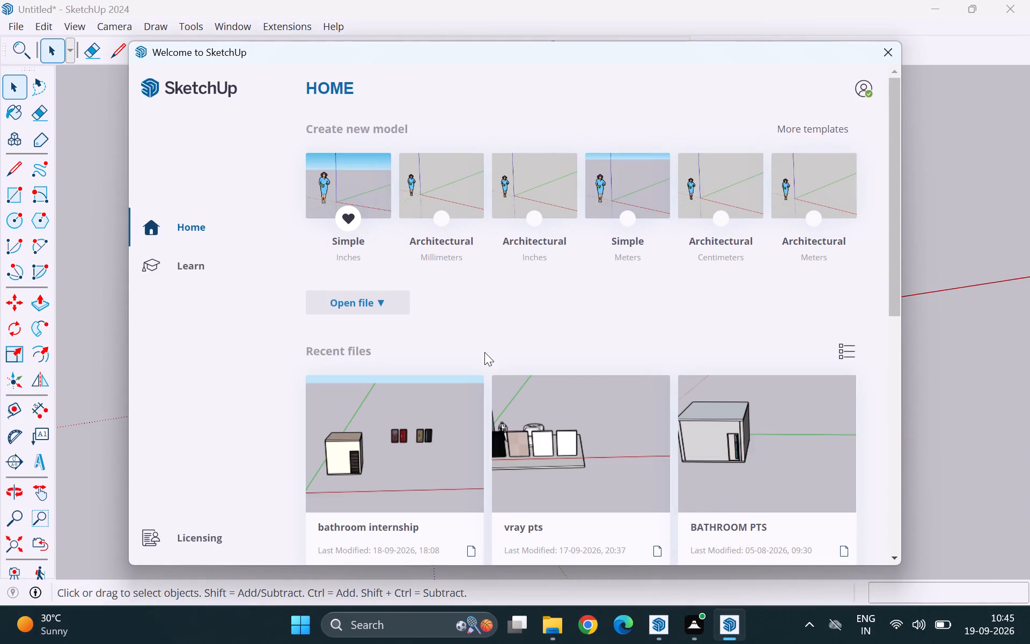
click(885, 50)
scroll(172, 306, down, 9)
middle_drag(610, 348, 545, 345)
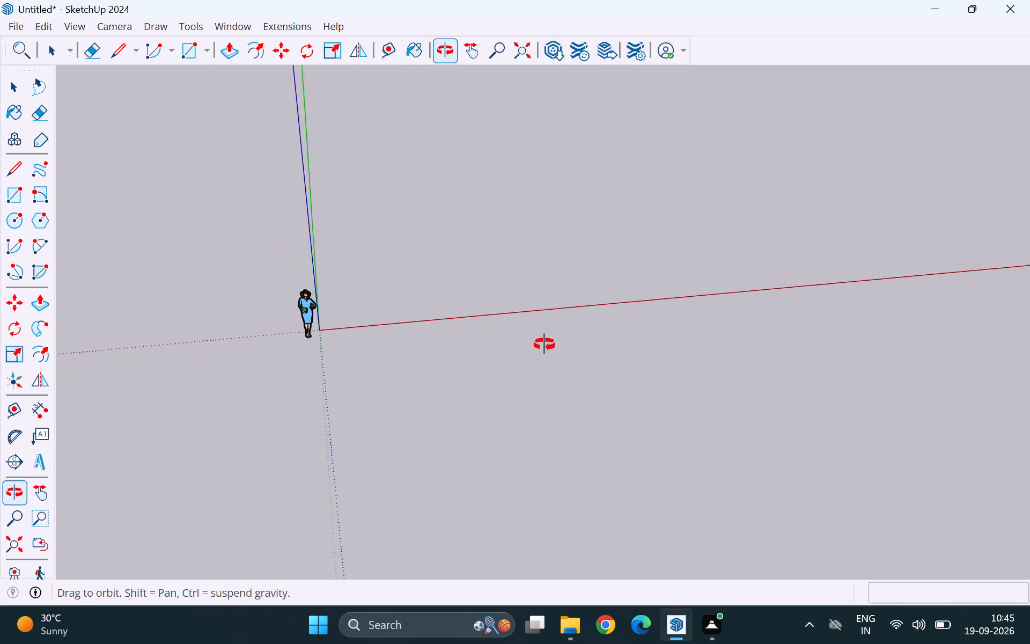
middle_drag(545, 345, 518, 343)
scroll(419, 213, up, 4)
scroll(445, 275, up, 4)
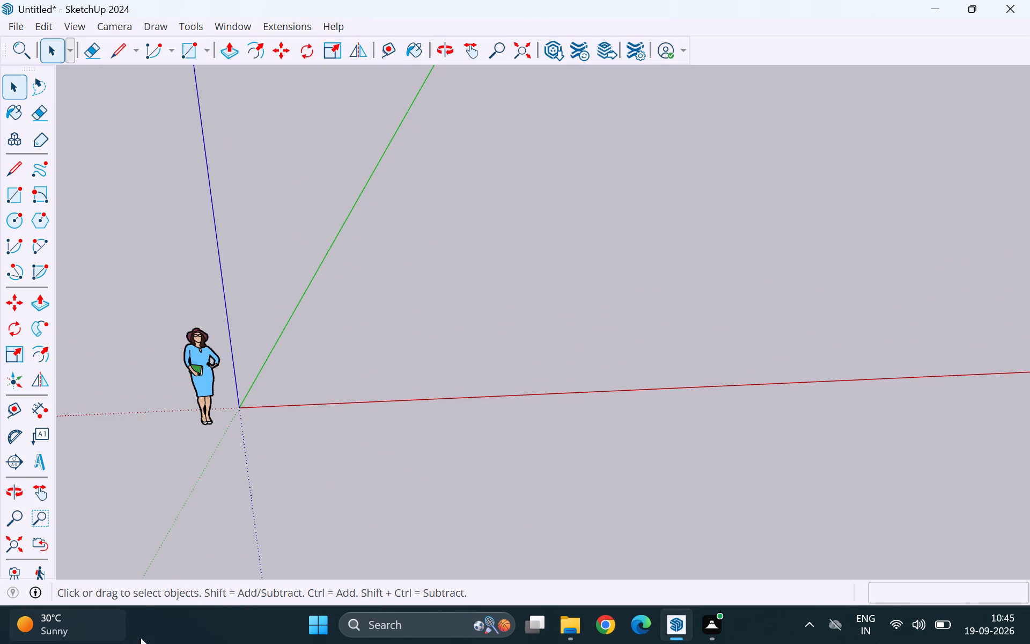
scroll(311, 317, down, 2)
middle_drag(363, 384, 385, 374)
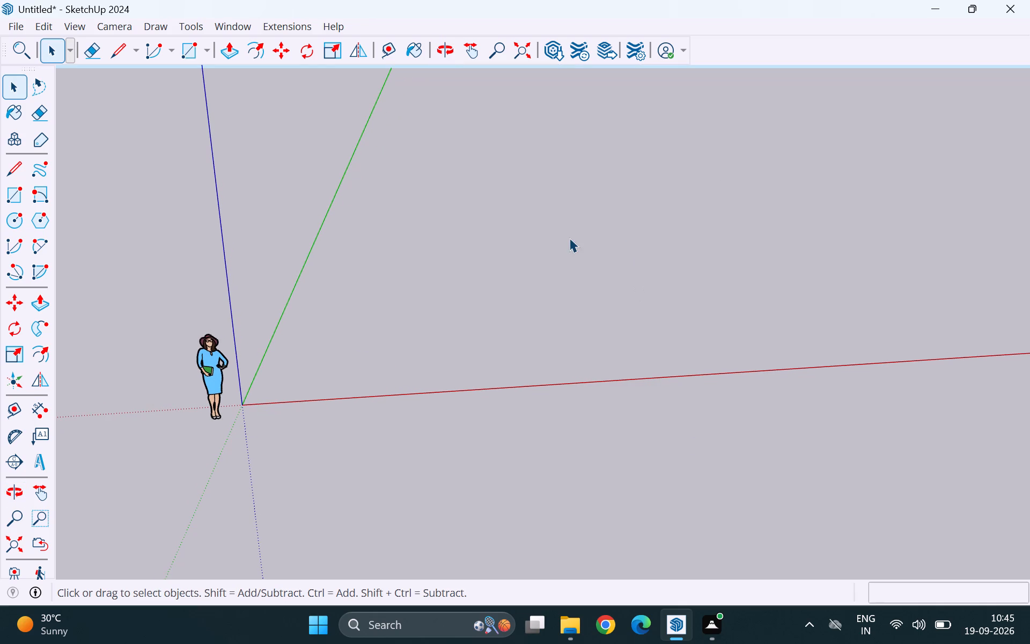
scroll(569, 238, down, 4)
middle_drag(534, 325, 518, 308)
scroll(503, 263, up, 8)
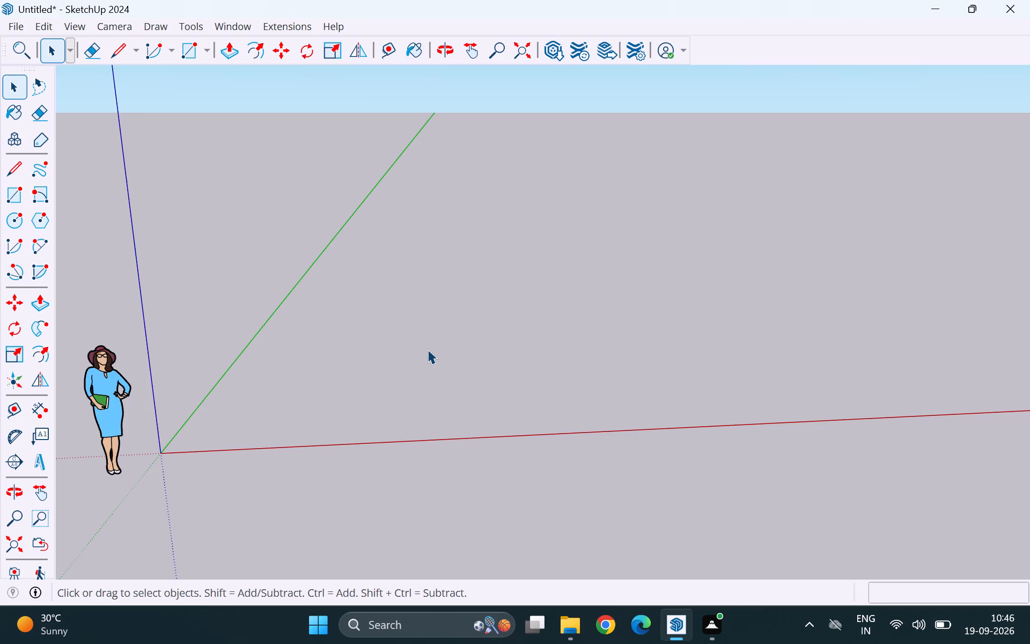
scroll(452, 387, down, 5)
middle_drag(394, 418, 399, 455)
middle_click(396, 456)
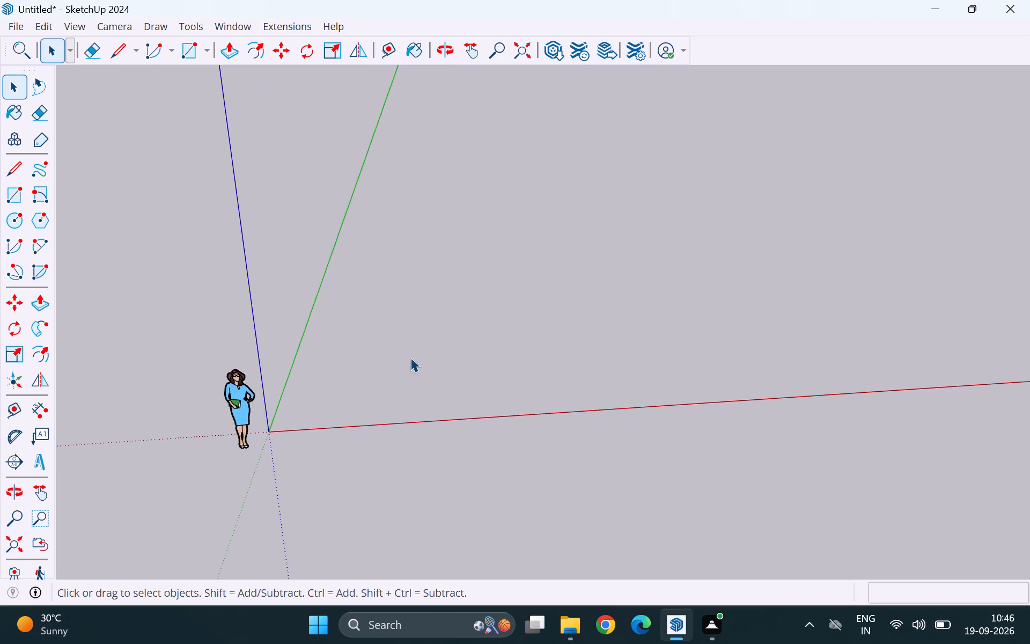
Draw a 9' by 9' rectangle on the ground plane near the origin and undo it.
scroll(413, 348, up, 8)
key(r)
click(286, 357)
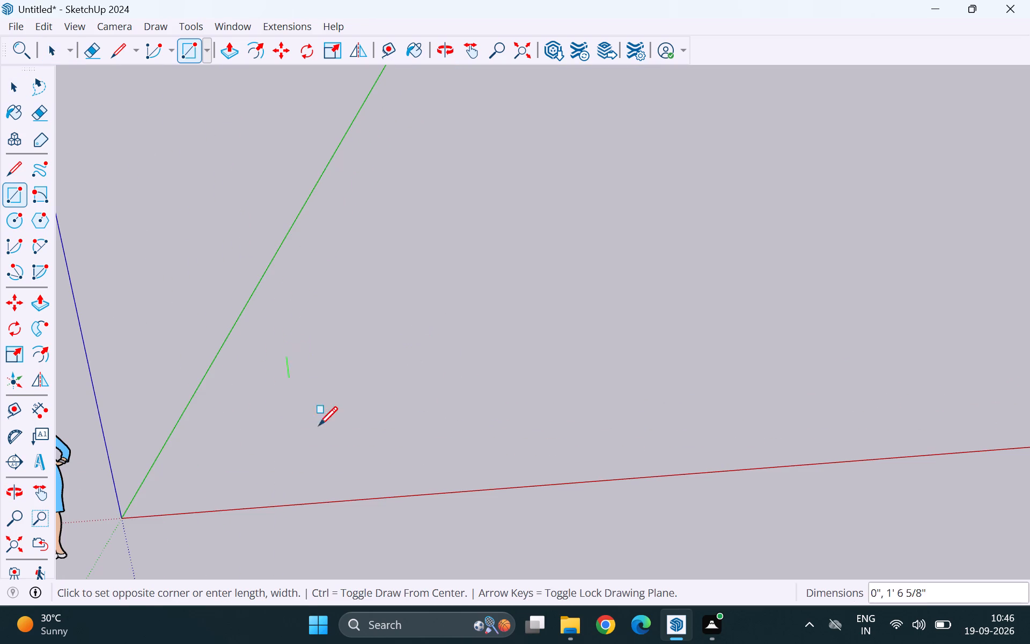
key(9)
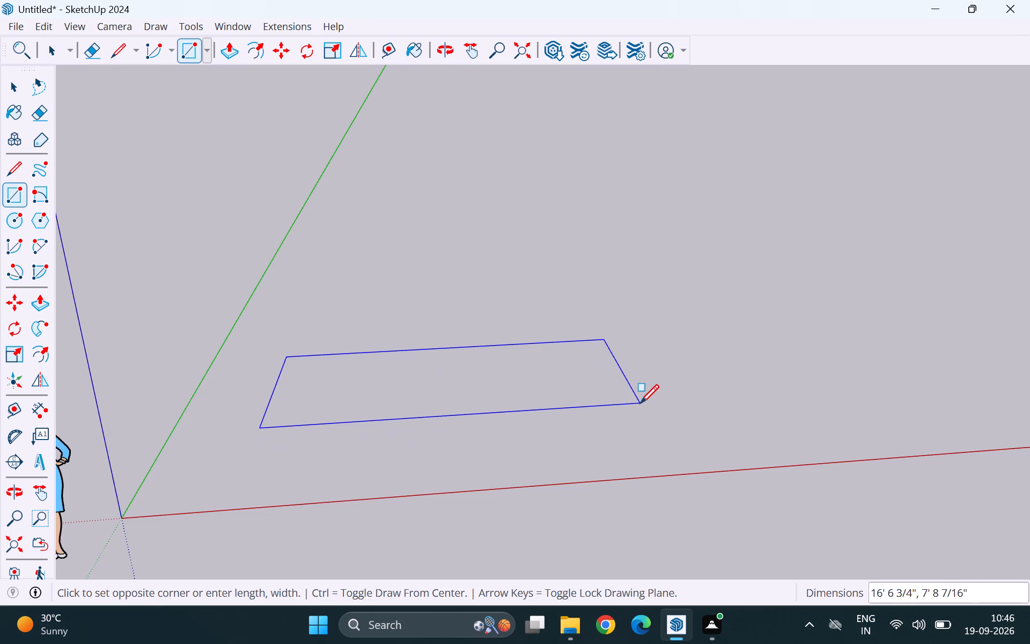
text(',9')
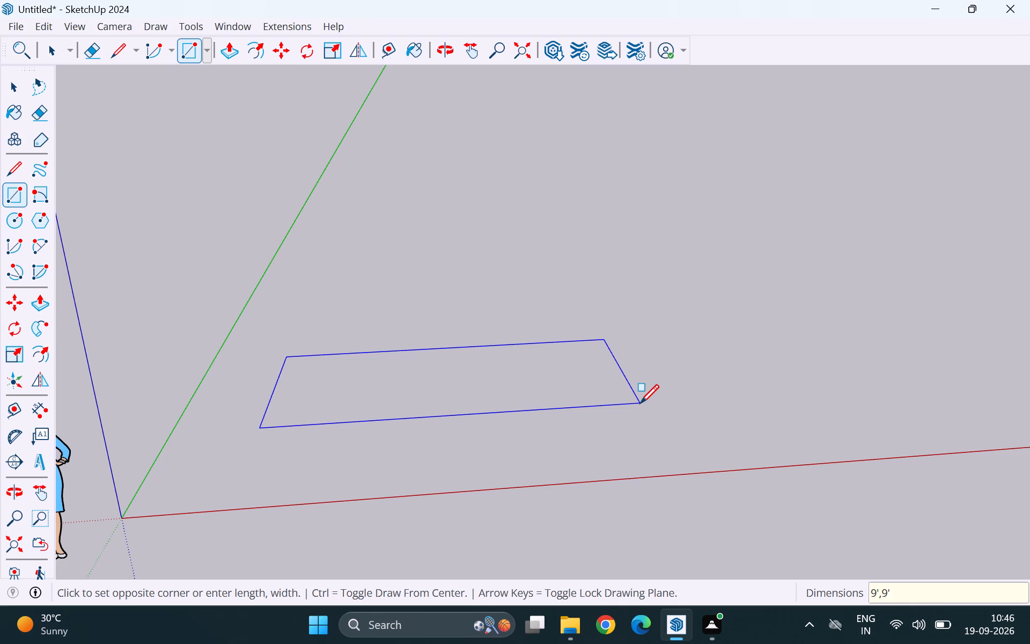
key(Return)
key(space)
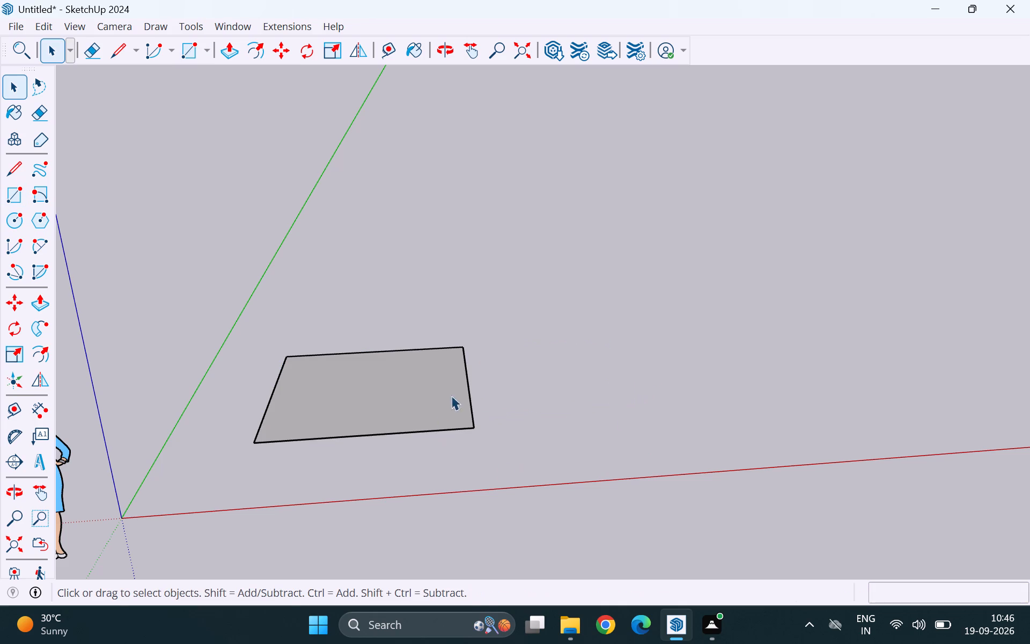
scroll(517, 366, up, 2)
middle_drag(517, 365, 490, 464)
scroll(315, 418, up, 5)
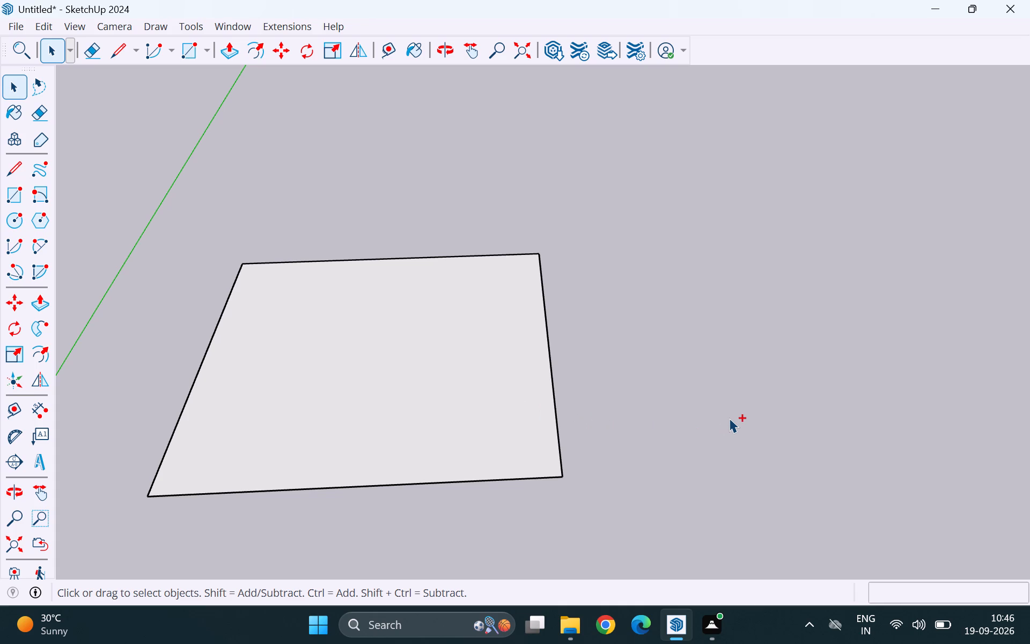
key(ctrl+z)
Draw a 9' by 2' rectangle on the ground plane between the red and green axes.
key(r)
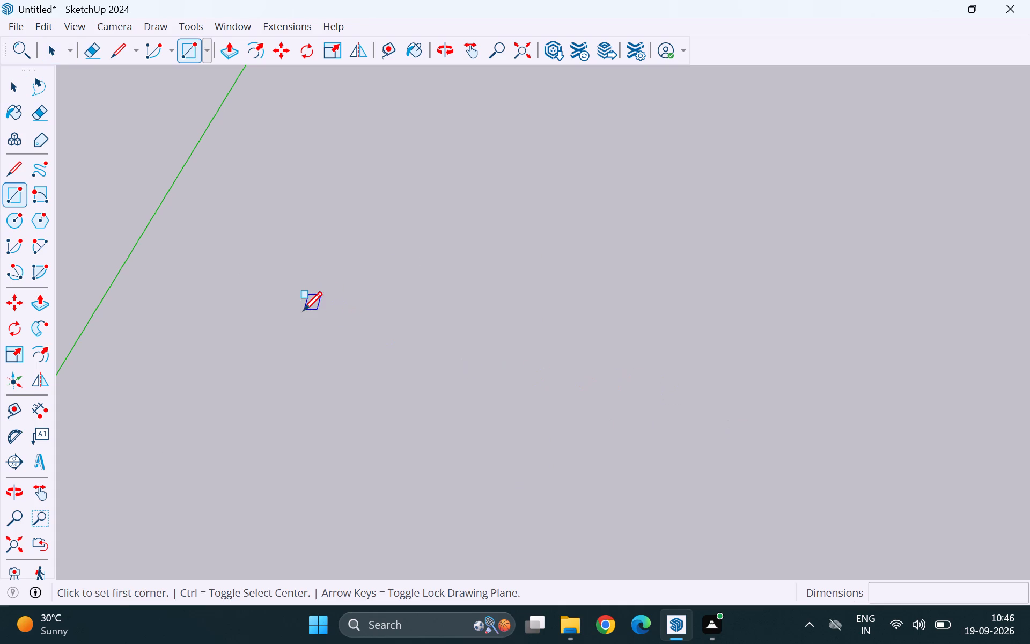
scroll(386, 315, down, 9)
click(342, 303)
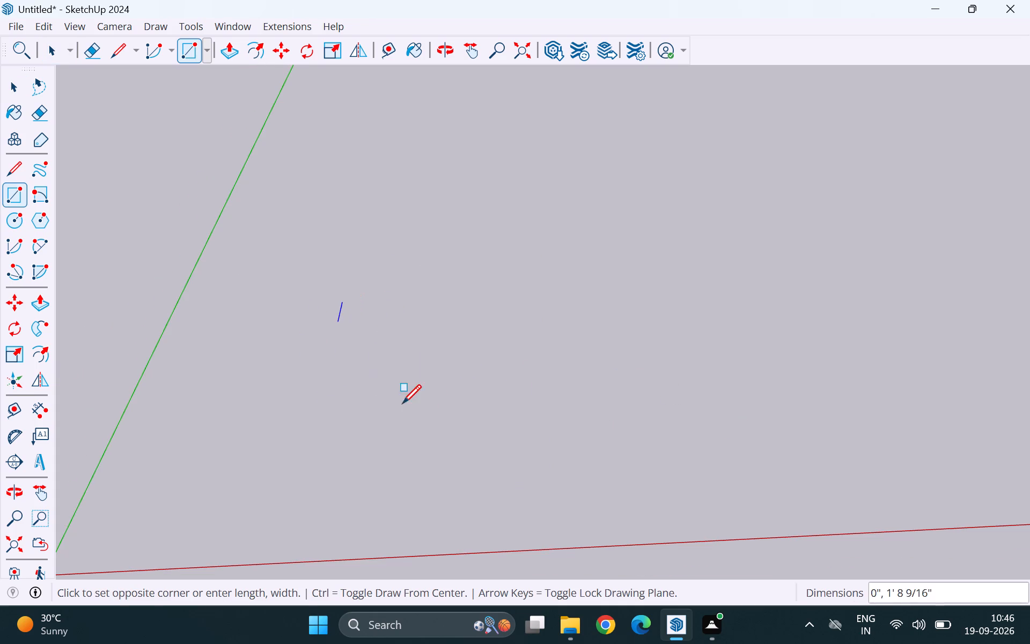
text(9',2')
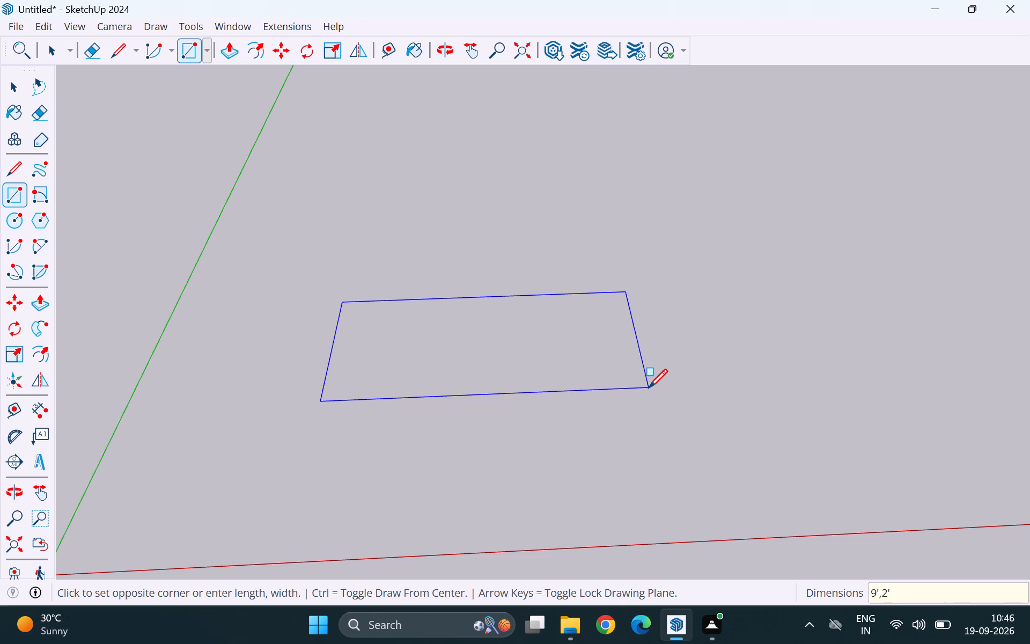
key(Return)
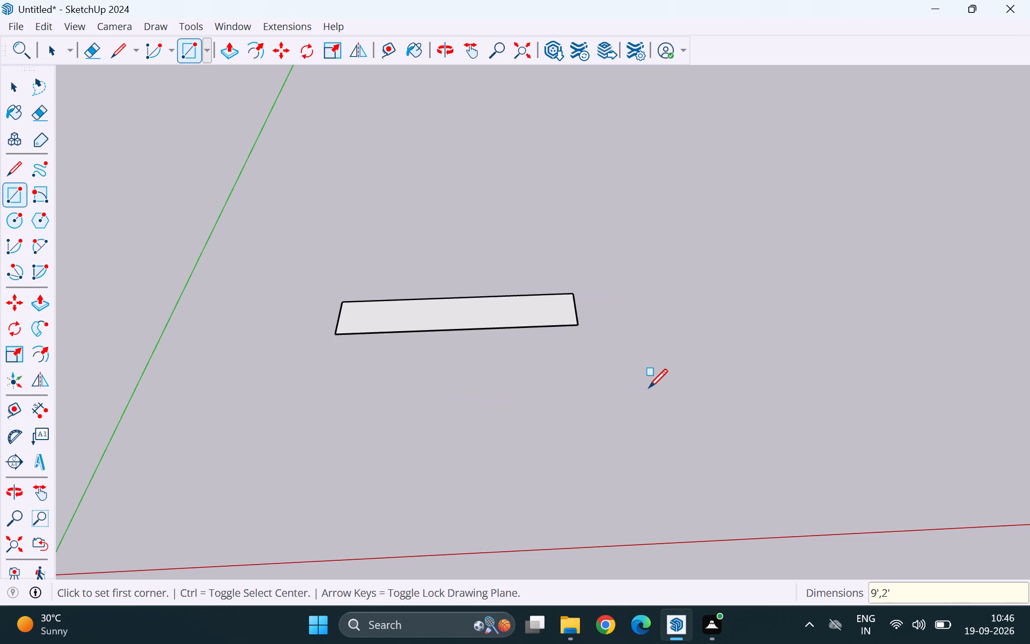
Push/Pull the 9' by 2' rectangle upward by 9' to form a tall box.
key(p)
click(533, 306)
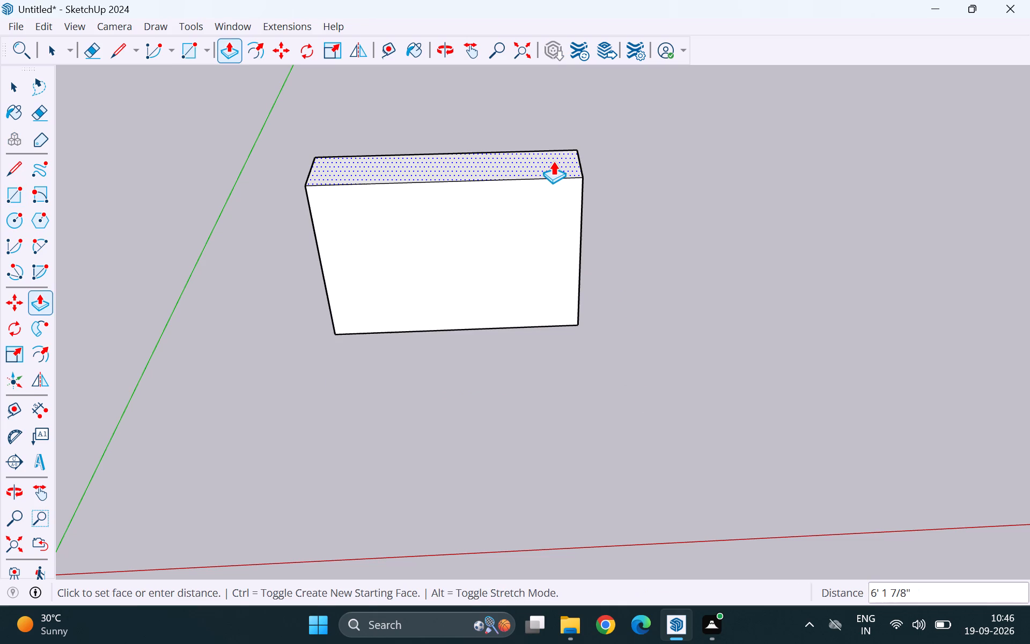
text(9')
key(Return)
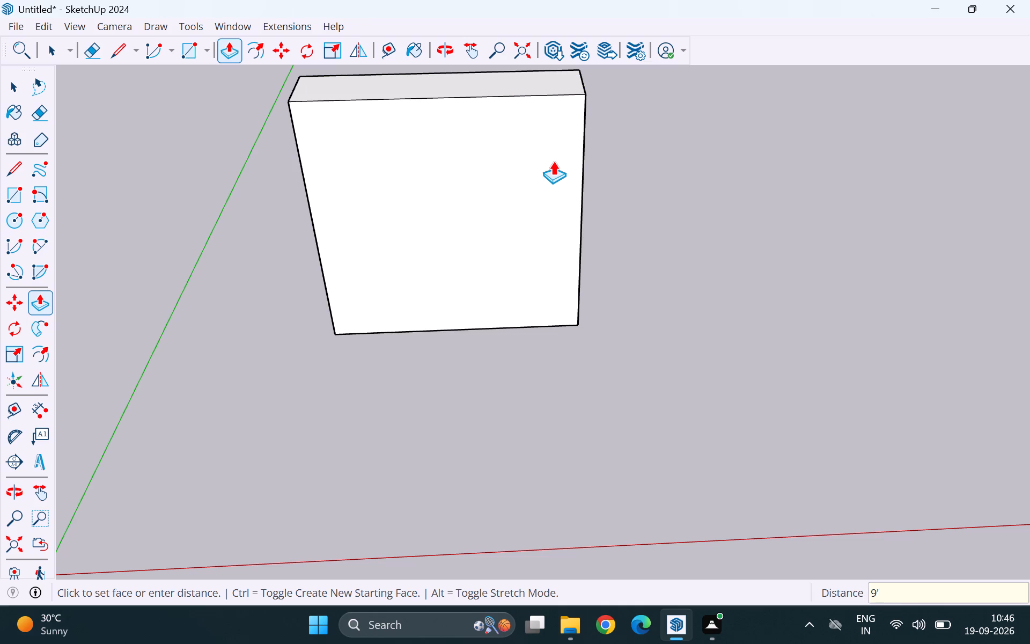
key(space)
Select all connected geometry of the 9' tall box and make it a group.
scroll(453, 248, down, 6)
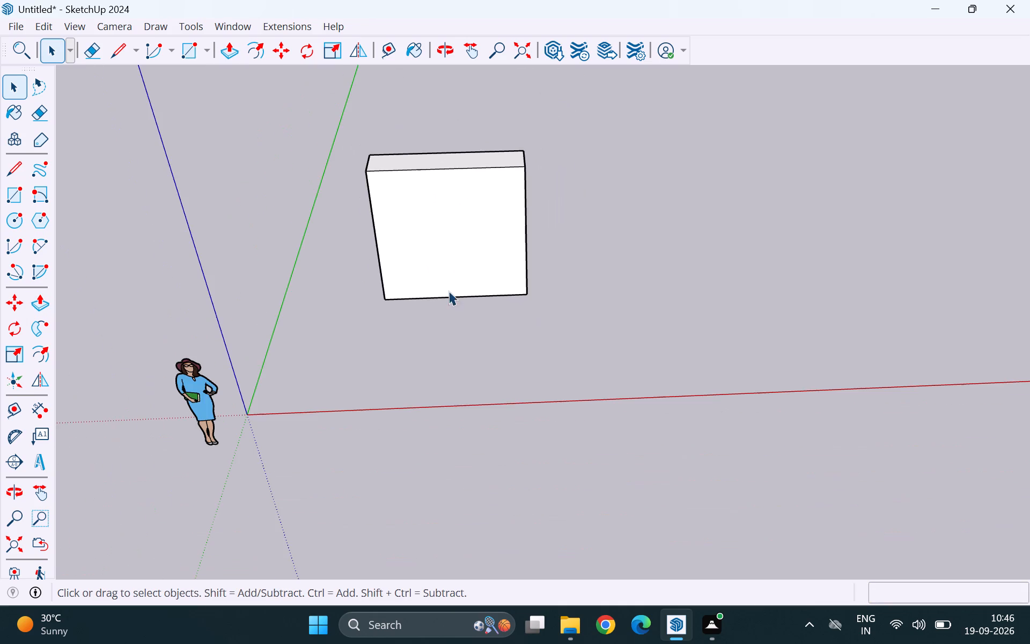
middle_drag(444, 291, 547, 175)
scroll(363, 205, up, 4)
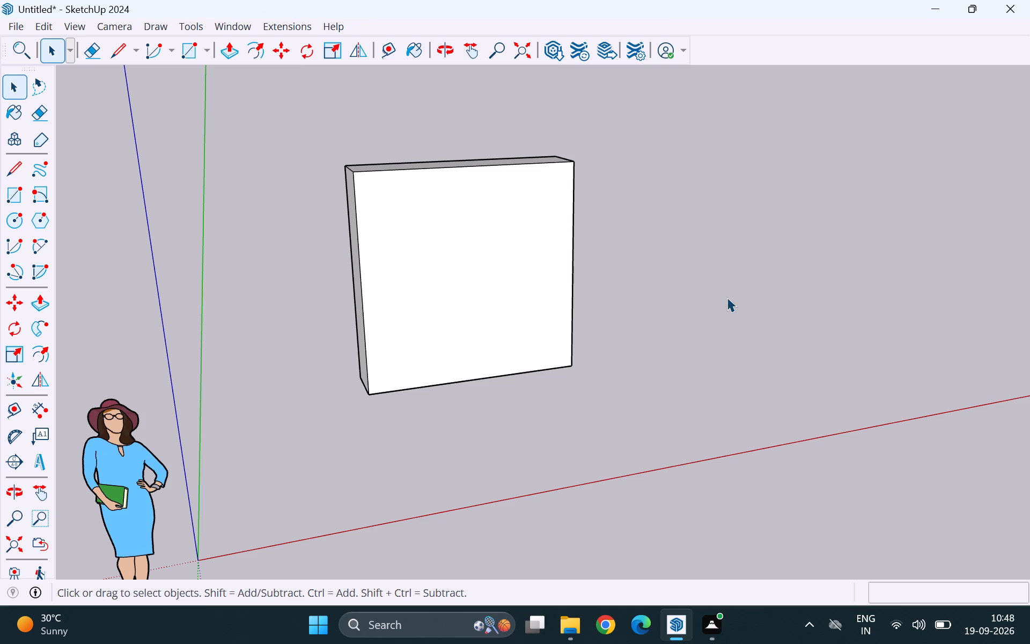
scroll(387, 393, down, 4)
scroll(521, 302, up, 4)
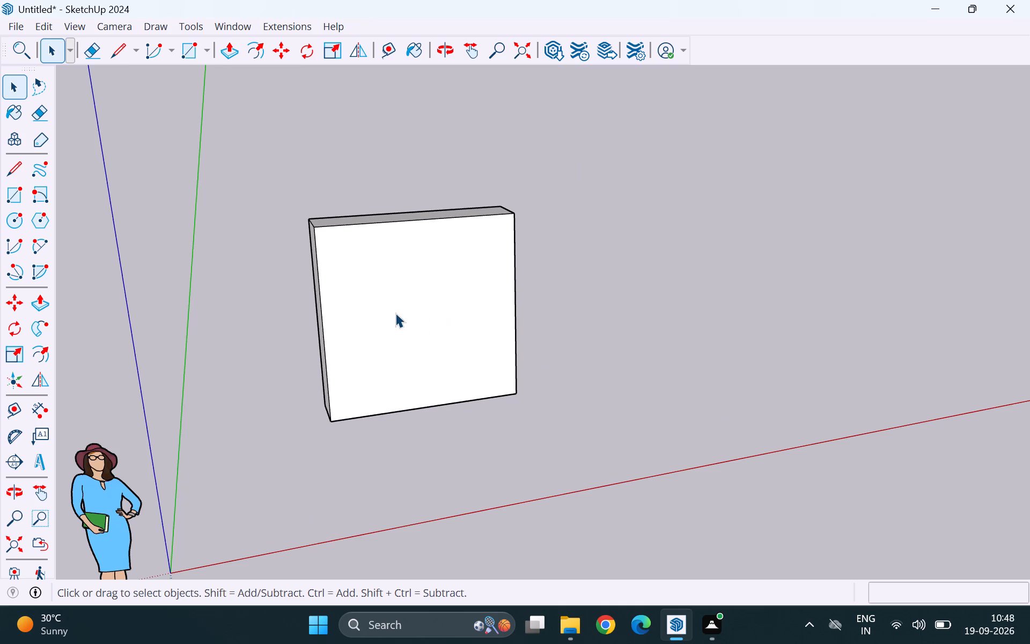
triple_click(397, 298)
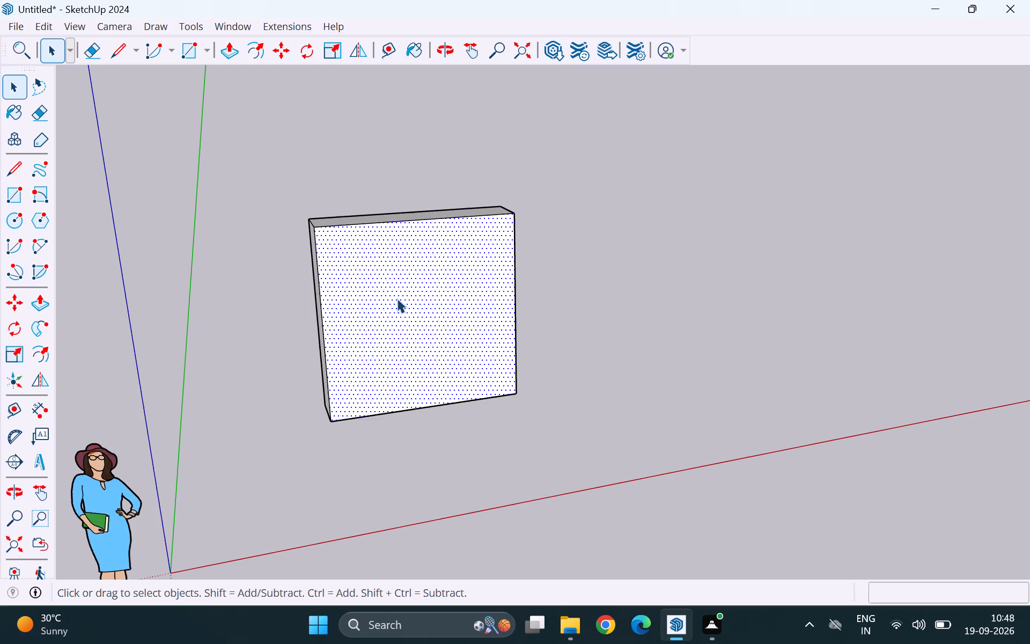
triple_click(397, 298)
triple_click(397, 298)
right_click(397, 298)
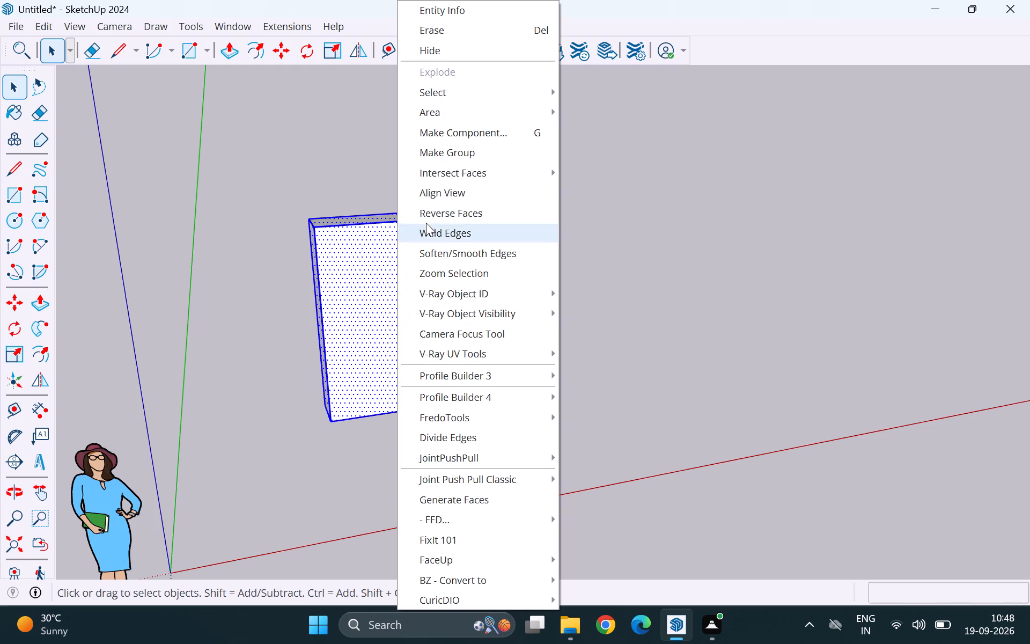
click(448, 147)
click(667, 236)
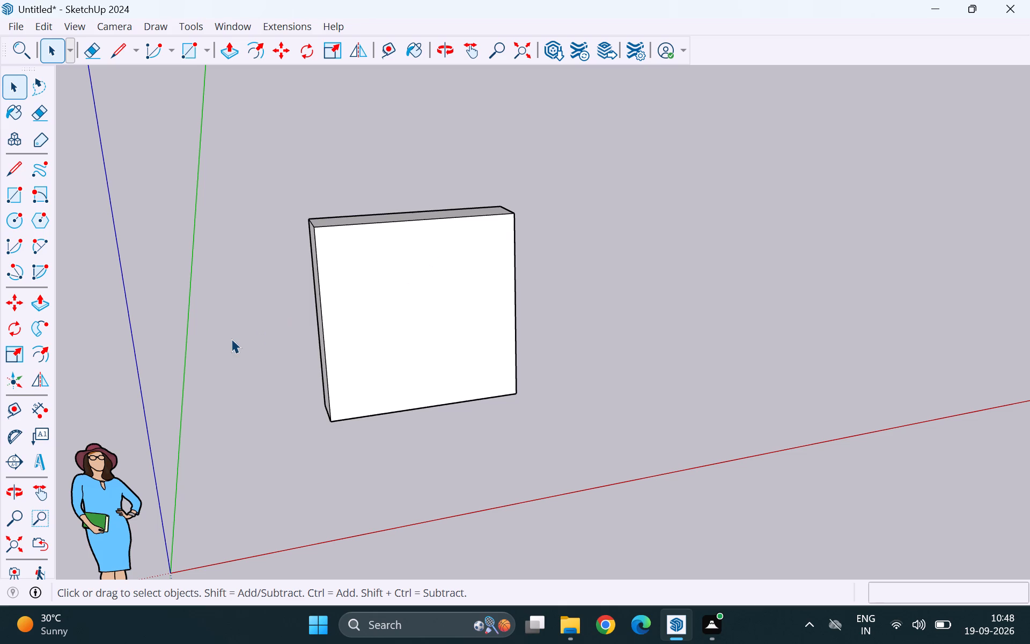
Draw a 9' by 2' rectangle on the ground plane beside the tall box, further along the red axis.
scroll(231, 339, down, 4)
scroll(167, 326, down, 3)
scroll(281, 323, down, 4)
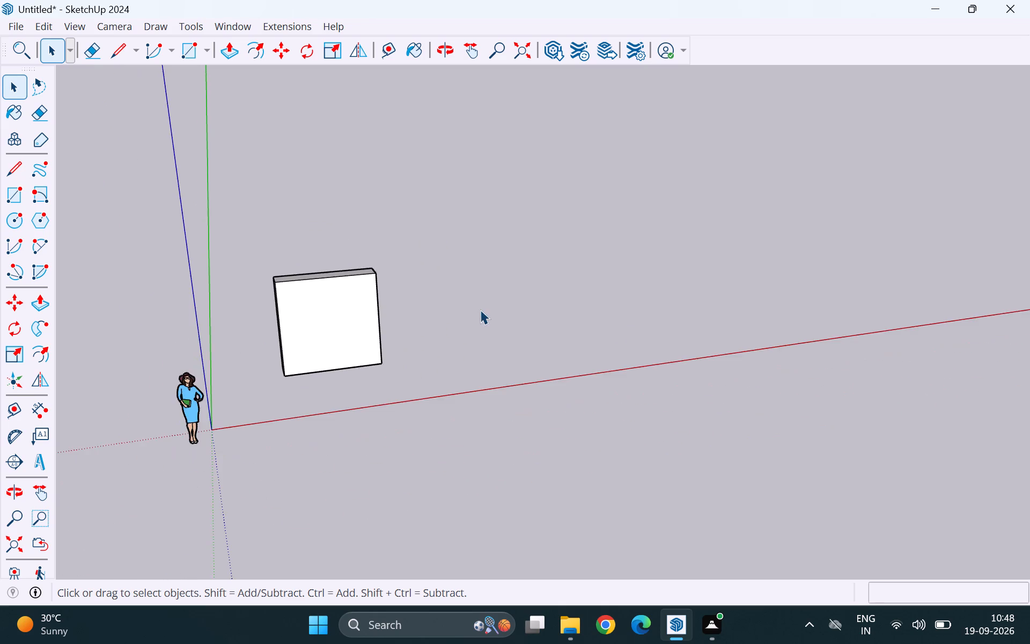
scroll(481, 309, up, 10)
key(r)
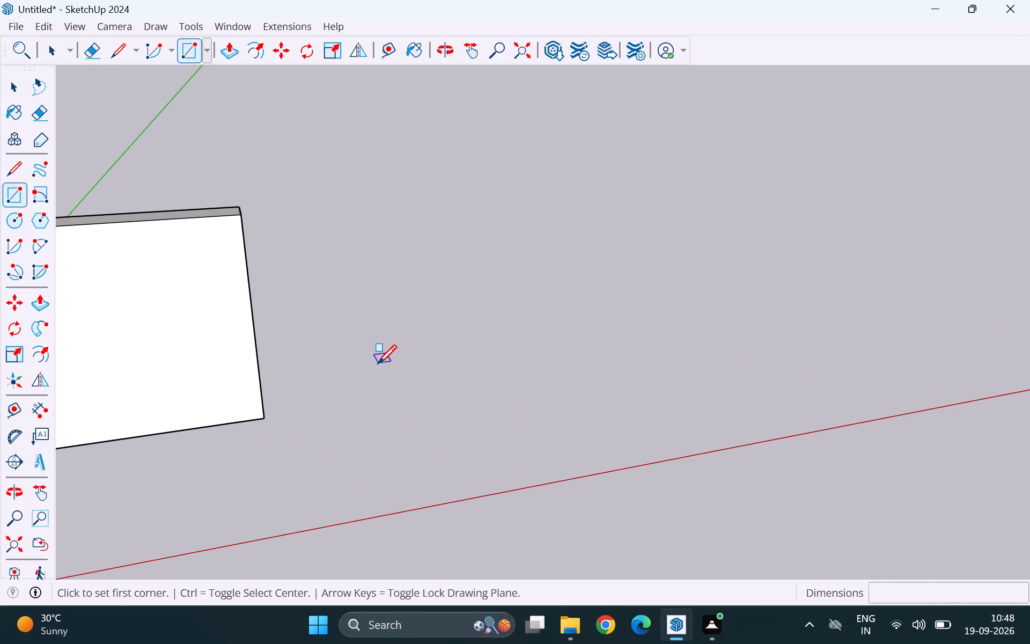
click(377, 364)
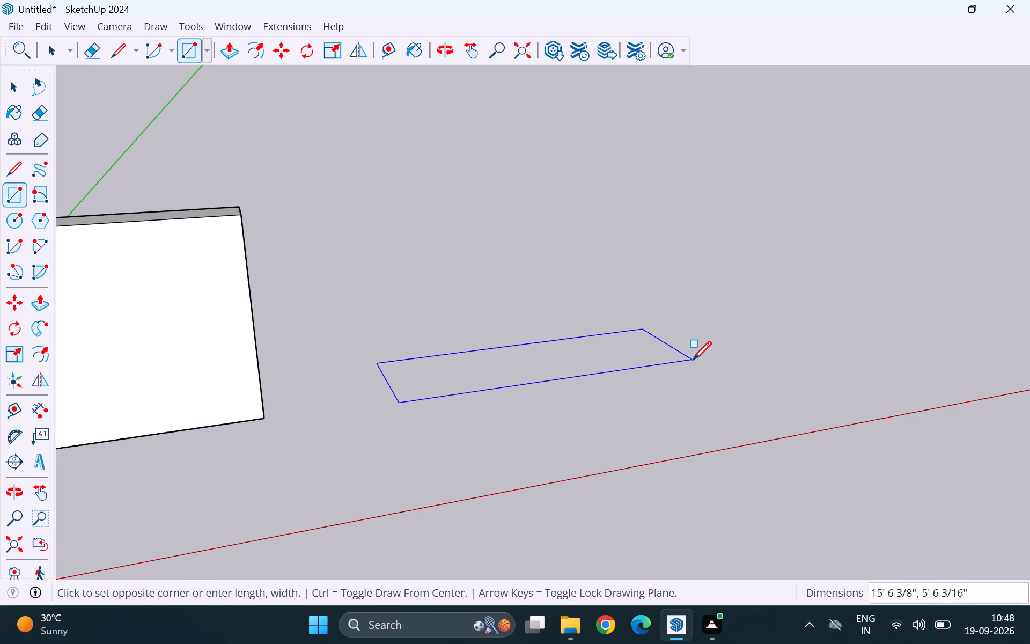
key(9)
key(apostrophe)
text(,2')
key(Return)
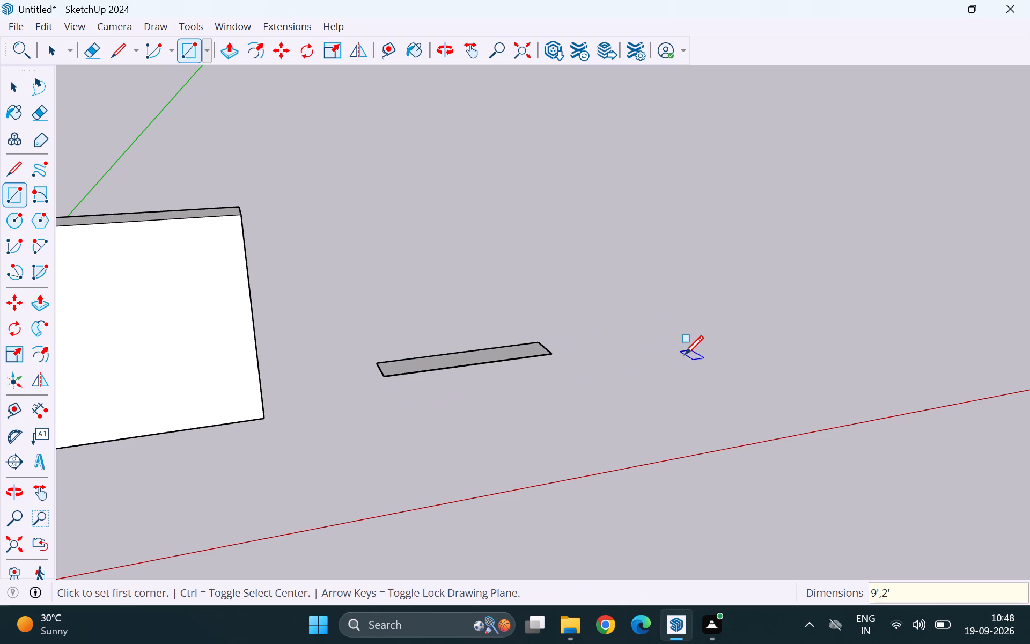
Push/Pull the new 9' by 2' rectangle upward by 6" to form a low base slab.
middle_drag(577, 334, 554, 401)
scroll(545, 339, up, 9)
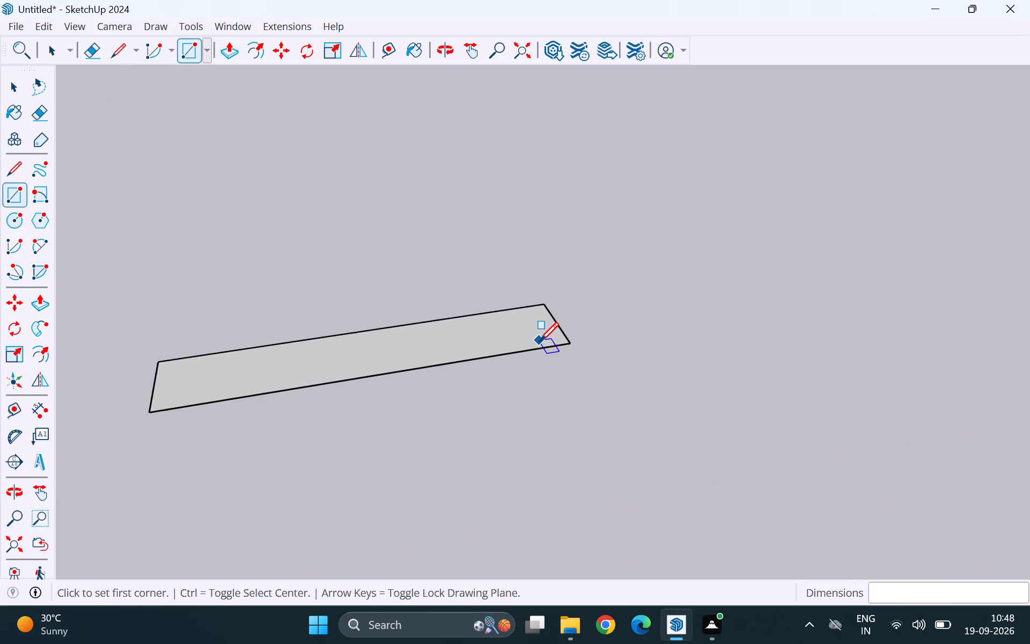
key(space)
text(p)
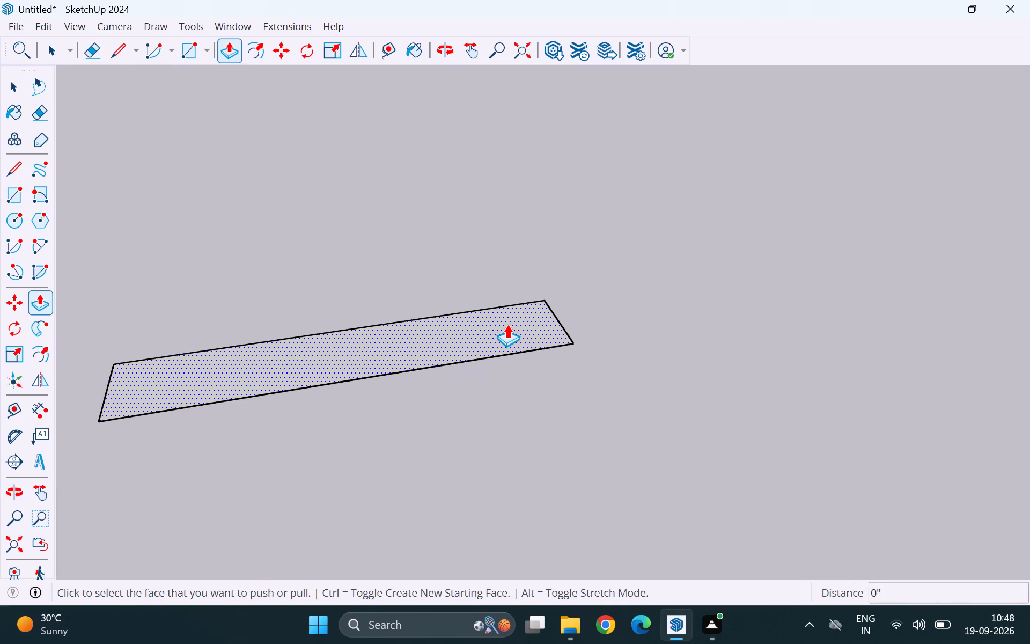
click(507, 324)
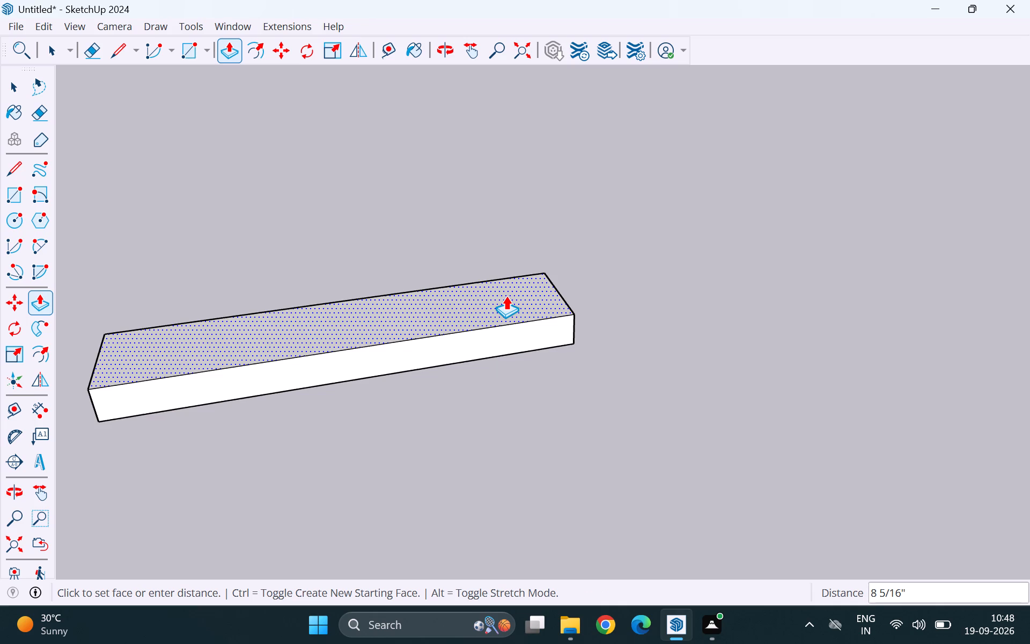
key(6)
key(Return)
key(space)
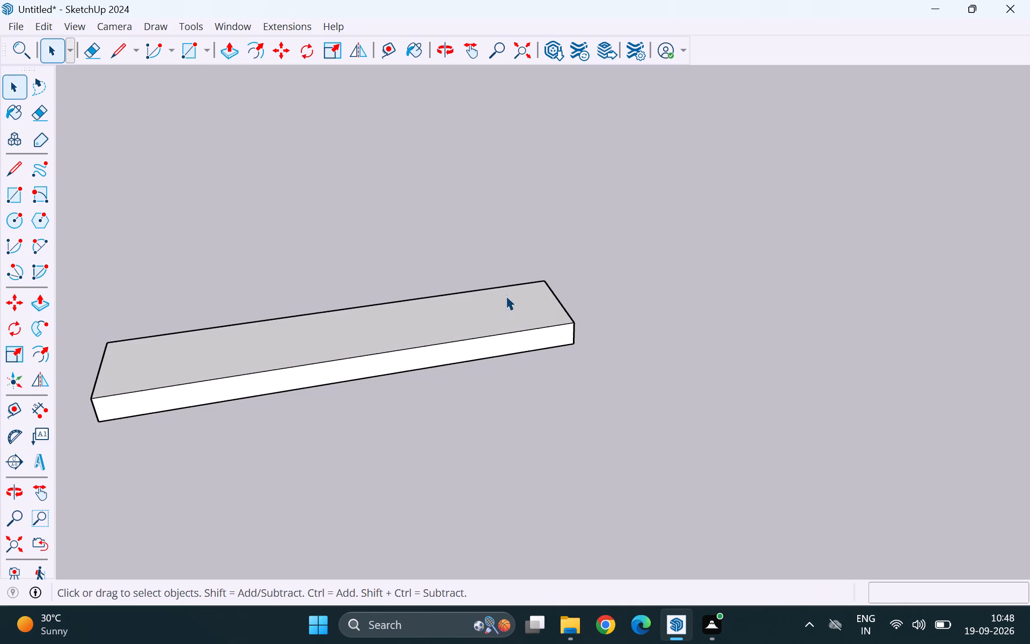
Select all connected geometry of the 6" high slab and make it a group.
triple_click(445, 341)
triple_click(444, 341)
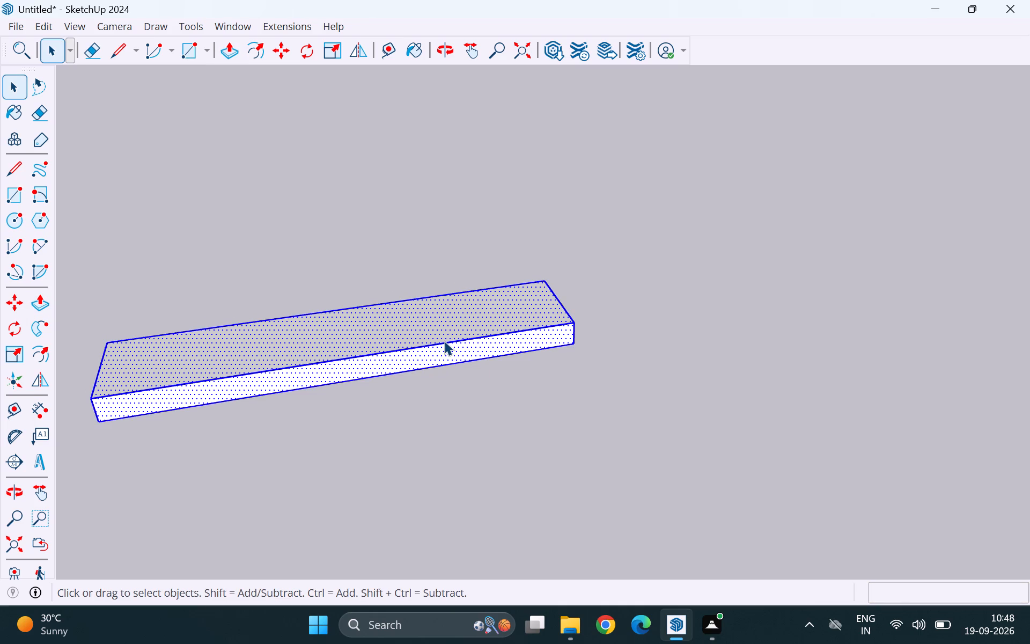
click(444, 341)
right_click(444, 341)
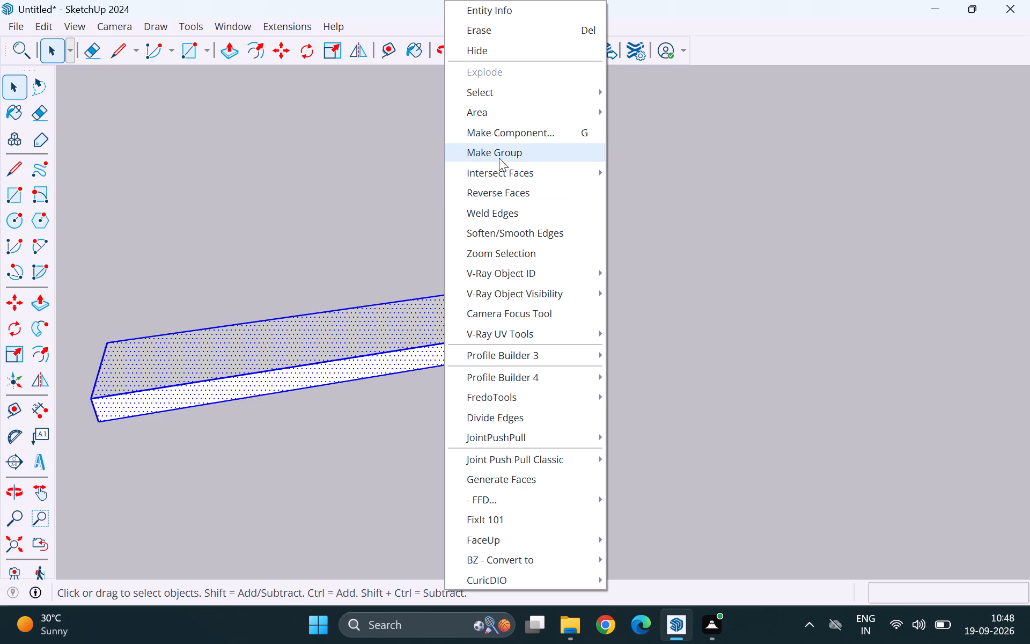
click(499, 158)
click(443, 186)
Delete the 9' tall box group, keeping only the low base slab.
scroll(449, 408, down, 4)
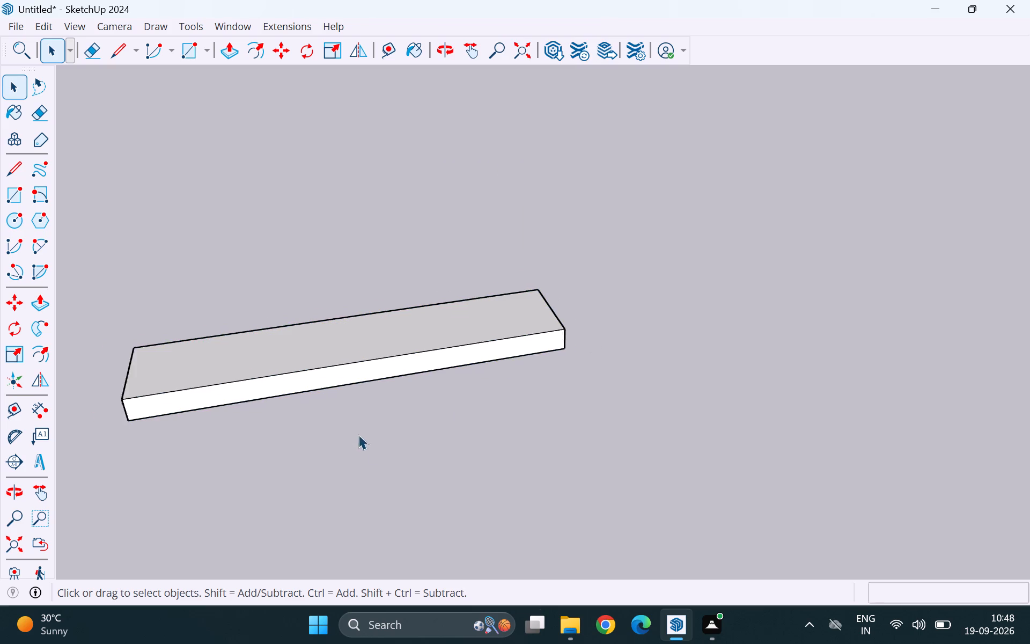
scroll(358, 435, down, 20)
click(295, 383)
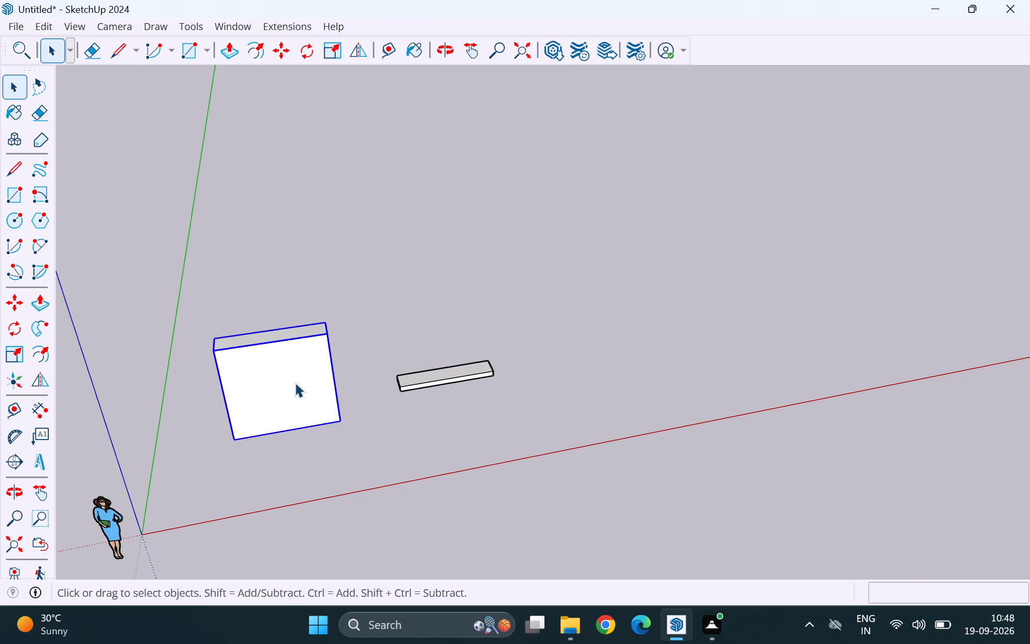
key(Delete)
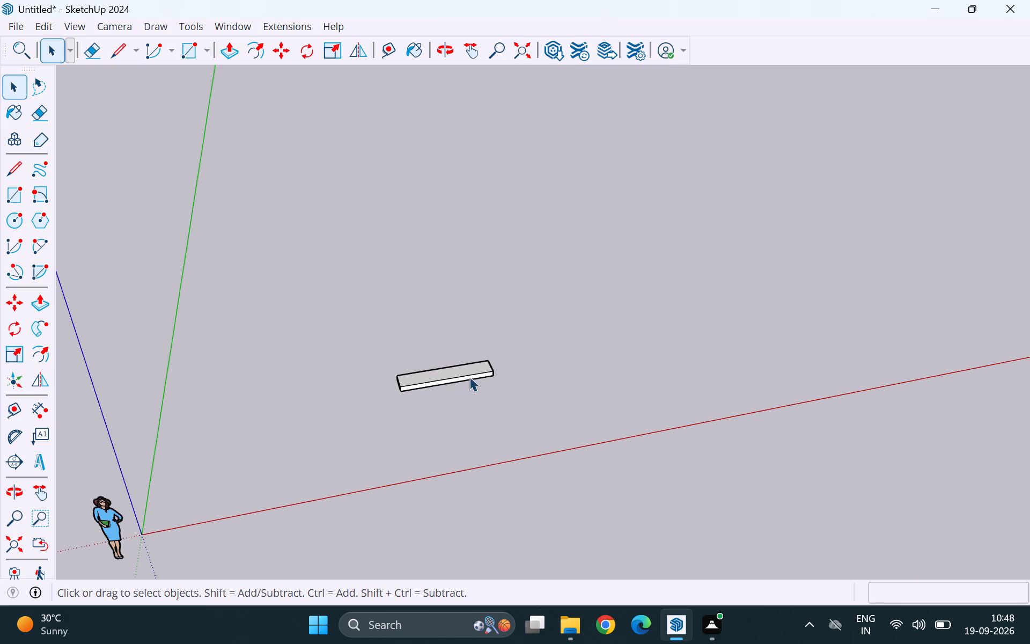
Copy the top face of the base slab from inside its group and paste it in place outside the group.
scroll(475, 370, up, 9)
scroll(366, 364, up, 5)
scroll(235, 442, up, 5)
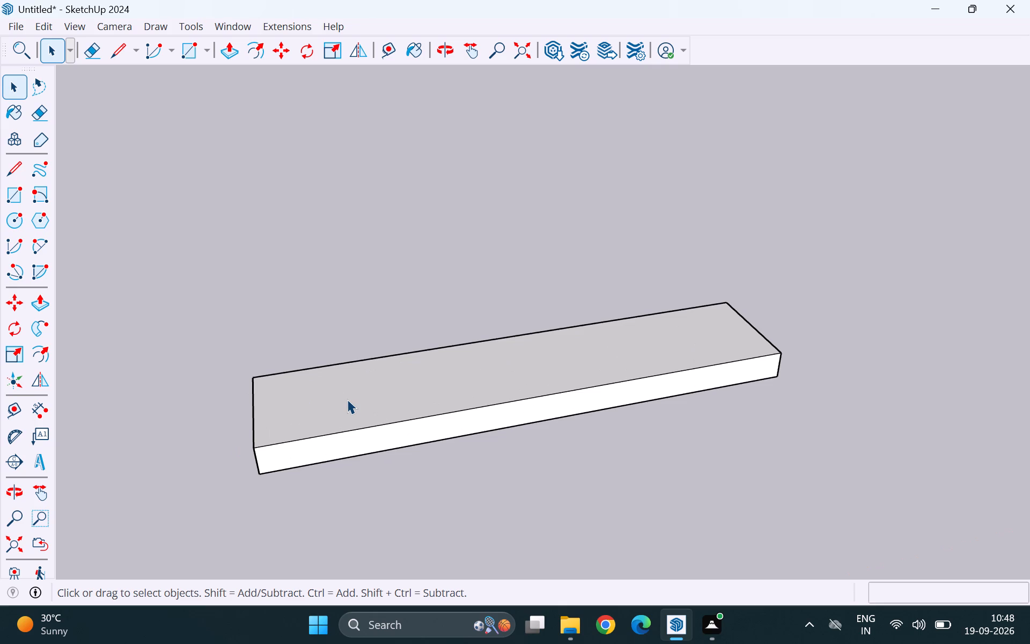
double_click(346, 400)
click(346, 400)
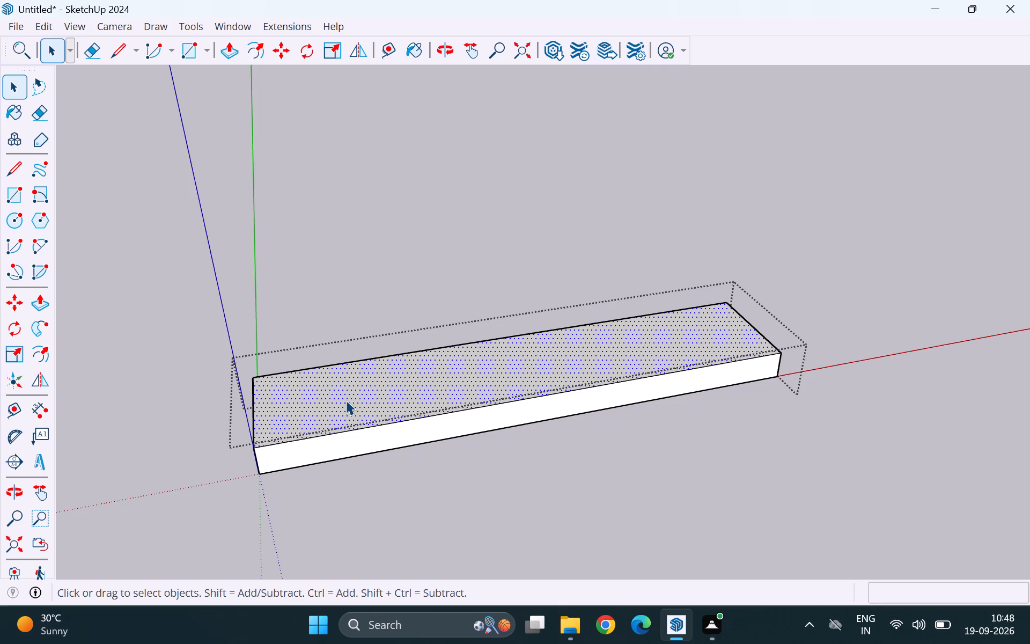
key(ctrl+c)
click(359, 303)
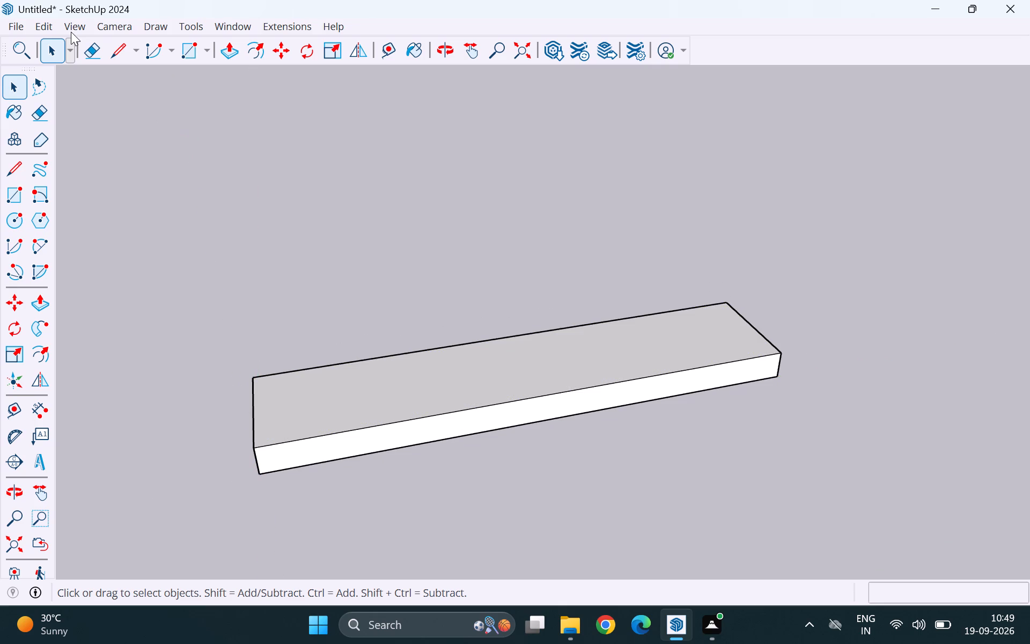
click(45, 25)
click(94, 150)
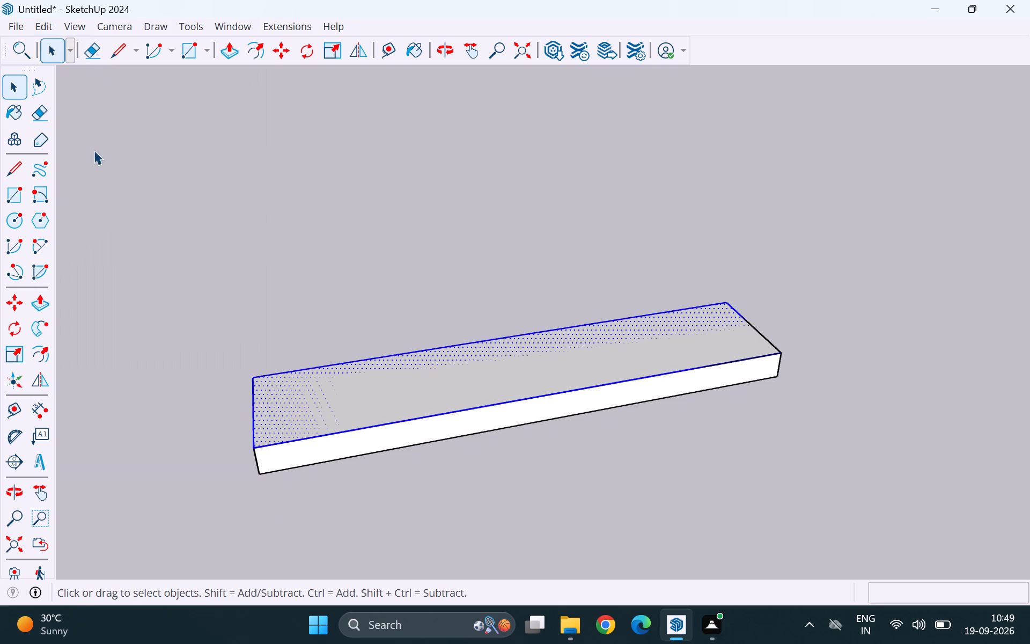
Push/Pull the pasted face upward by 8' to form the wardrobe body above the base slab.
key(p)
click(339, 390)
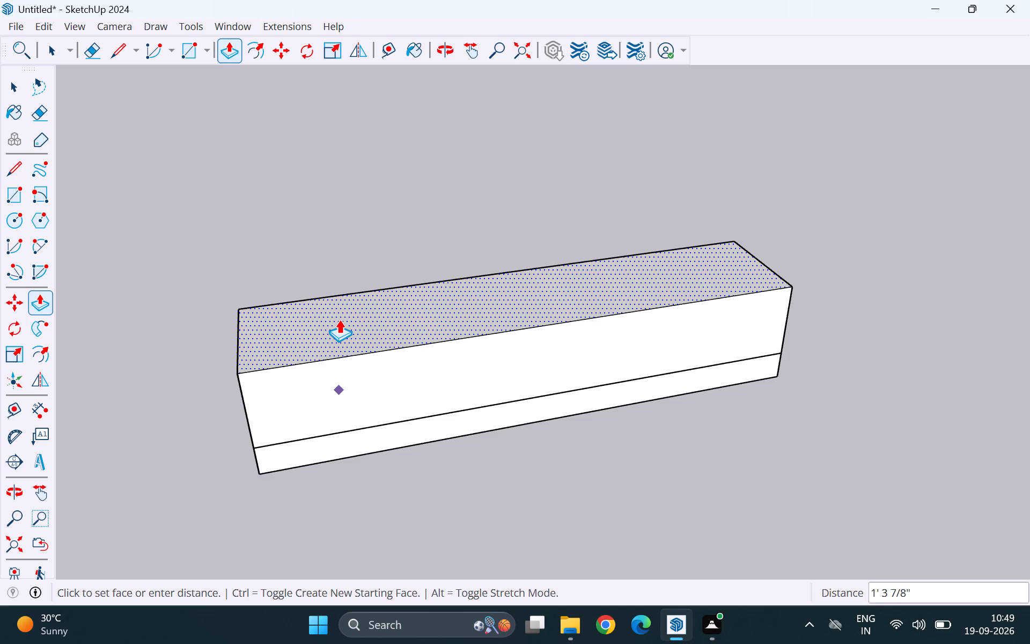
key(8)
key(apostrophe)
key(Return)
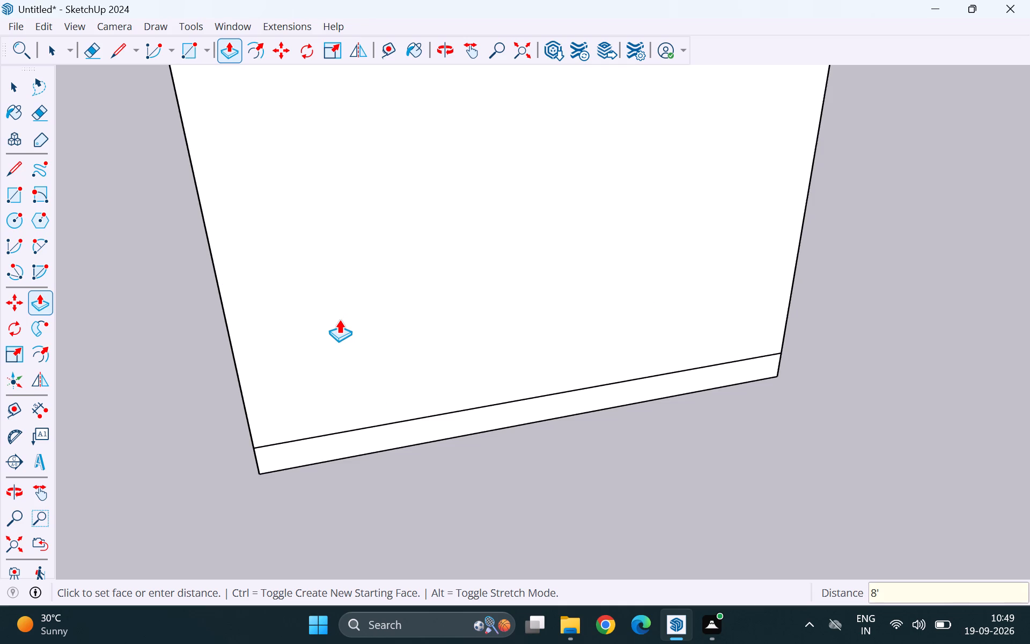
scroll(268, 407, down, 15)
key(space)
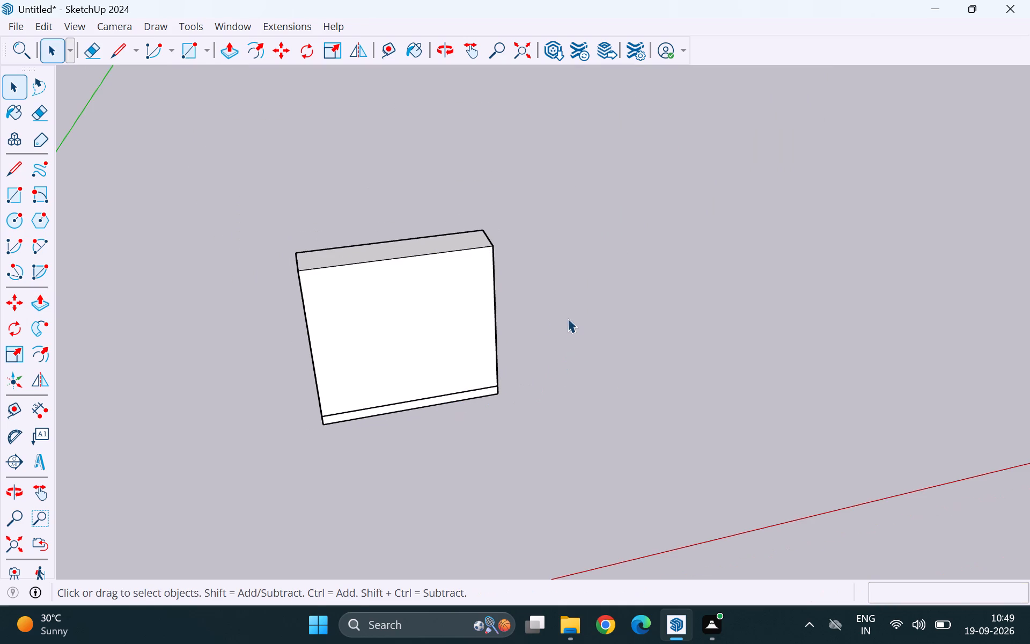
Select all connected geometry of the 8' tall body and make it a group.
triple_click(436, 313)
triple_click(436, 313)
double_click(436, 313)
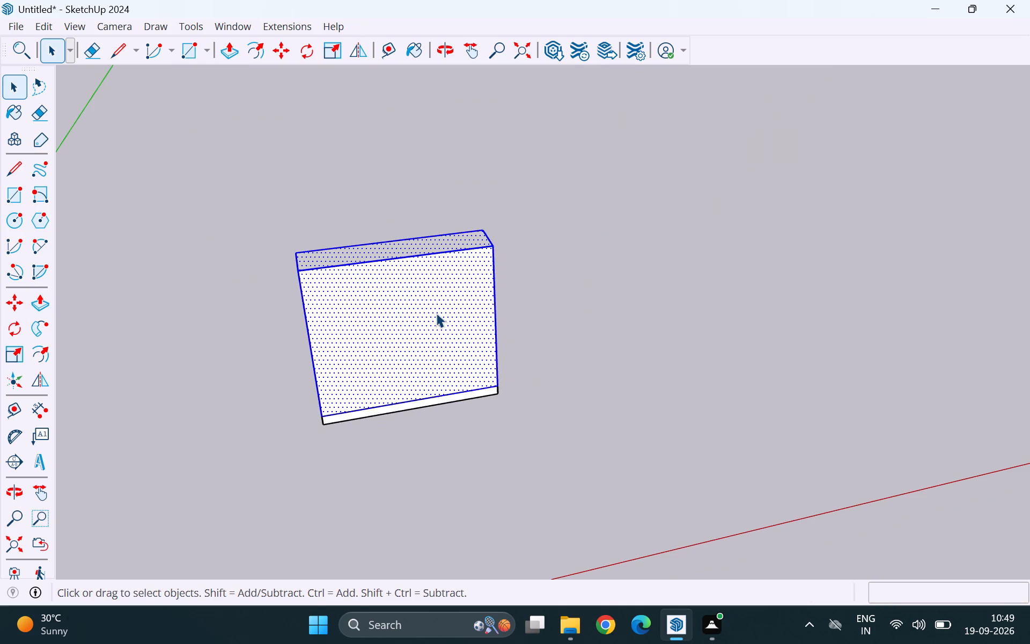
right_click(436, 313)
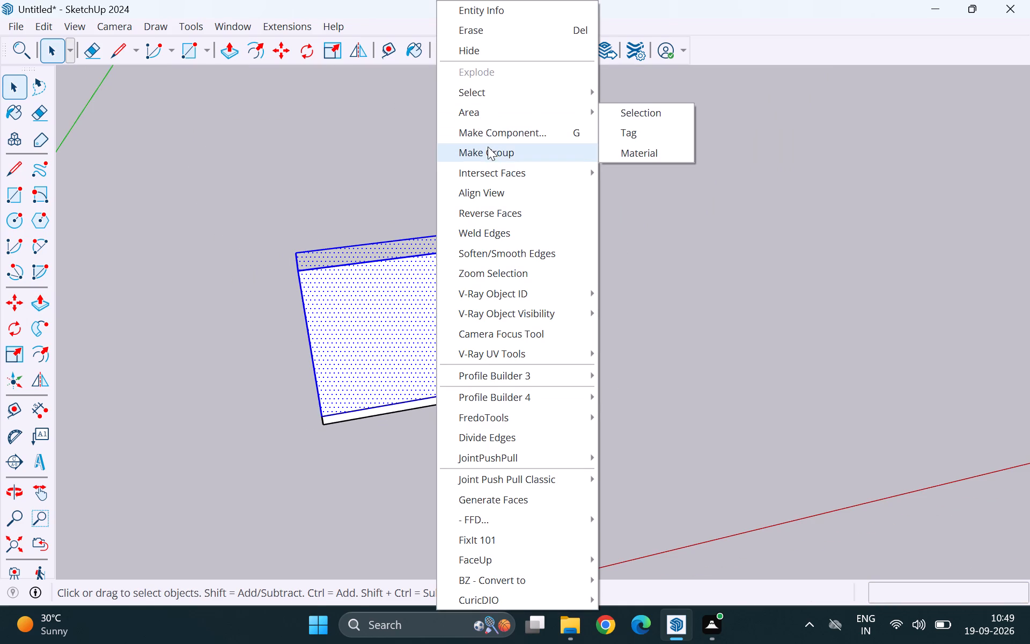
click(488, 147)
click(252, 167)
Add a new tag named base.
scroll(230, 220, down, 4)
middle_drag(395, 366, 387, 286)
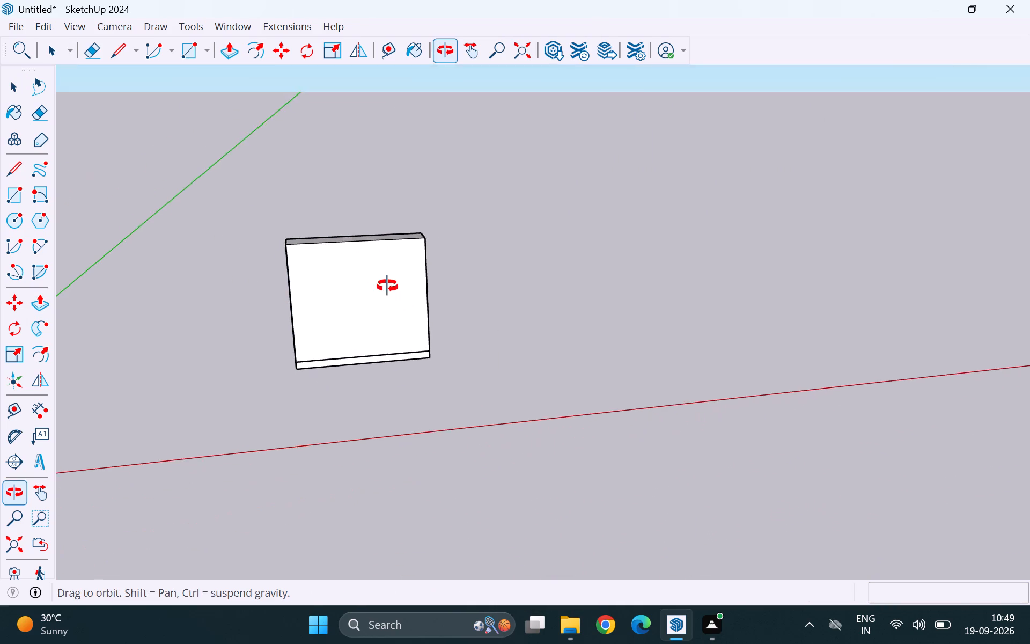
middle_drag(387, 286, 387, 282)
scroll(488, 242, up, 4)
key(b)
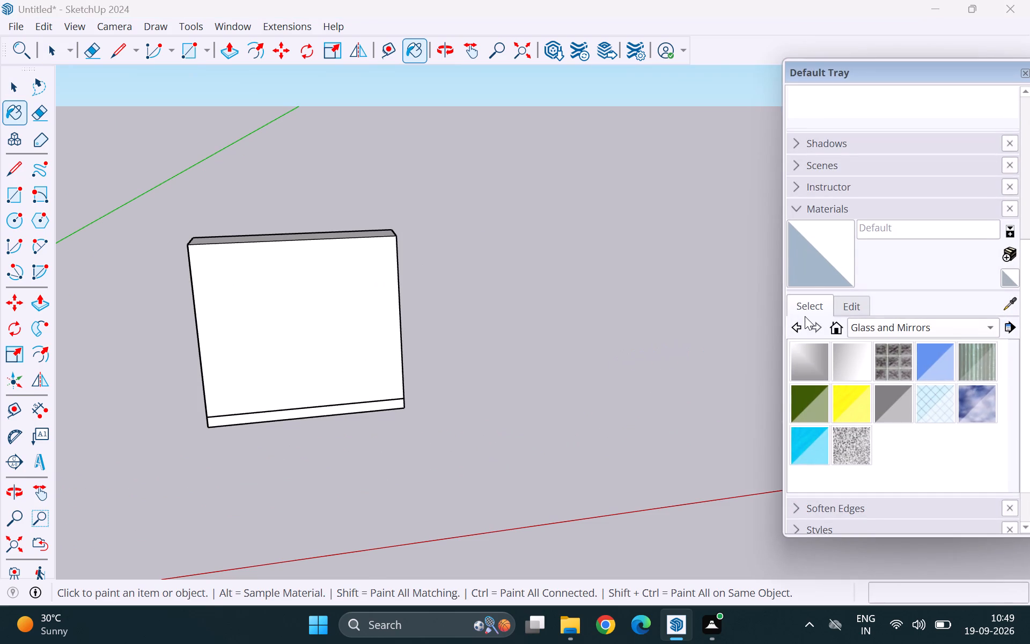
click(815, 204)
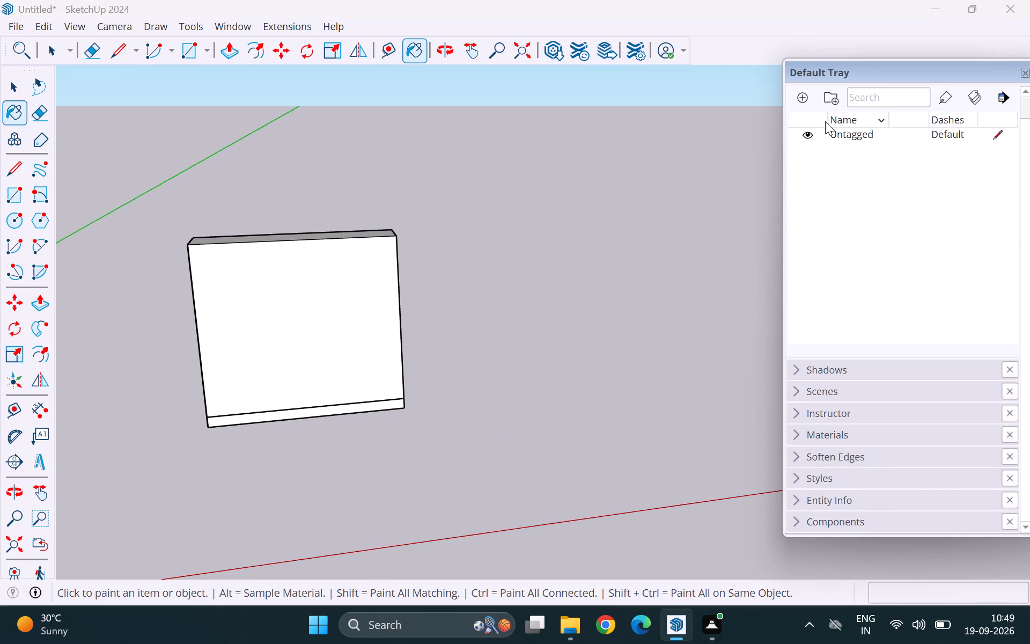
click(806, 97)
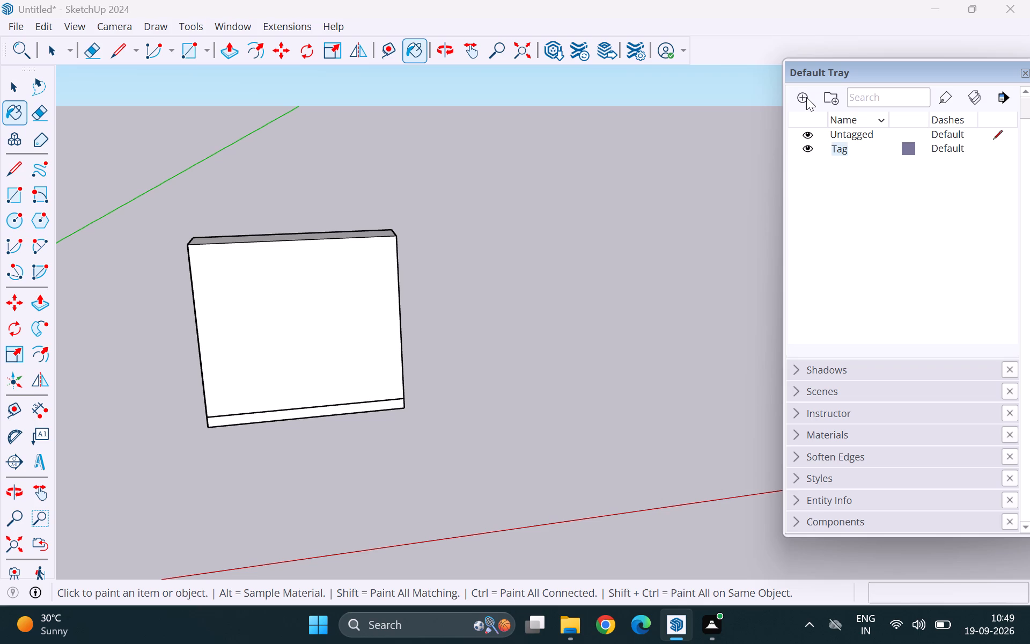
key(BackSpace)
text(base)
key(Return)
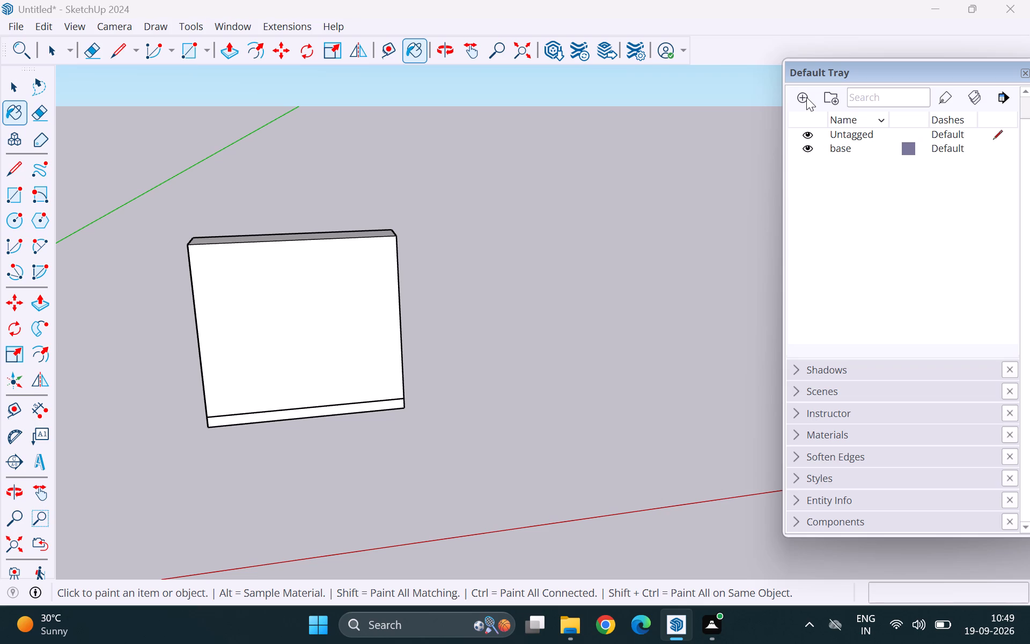
Add a second tag and try to name it wardrobe.
click(803, 97)
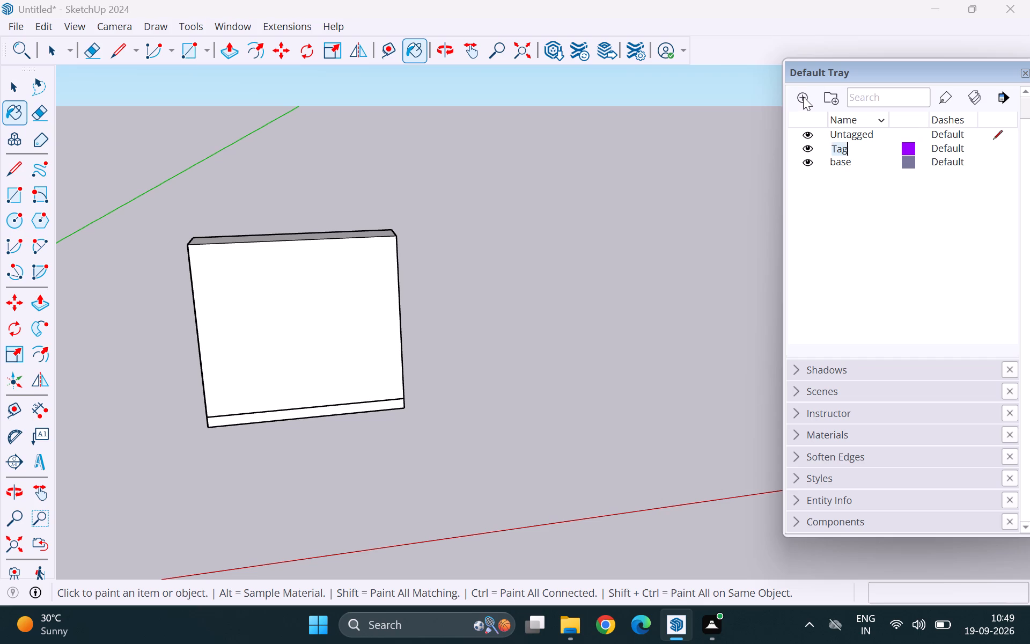
key(BackSpace)
text(wardrobe)
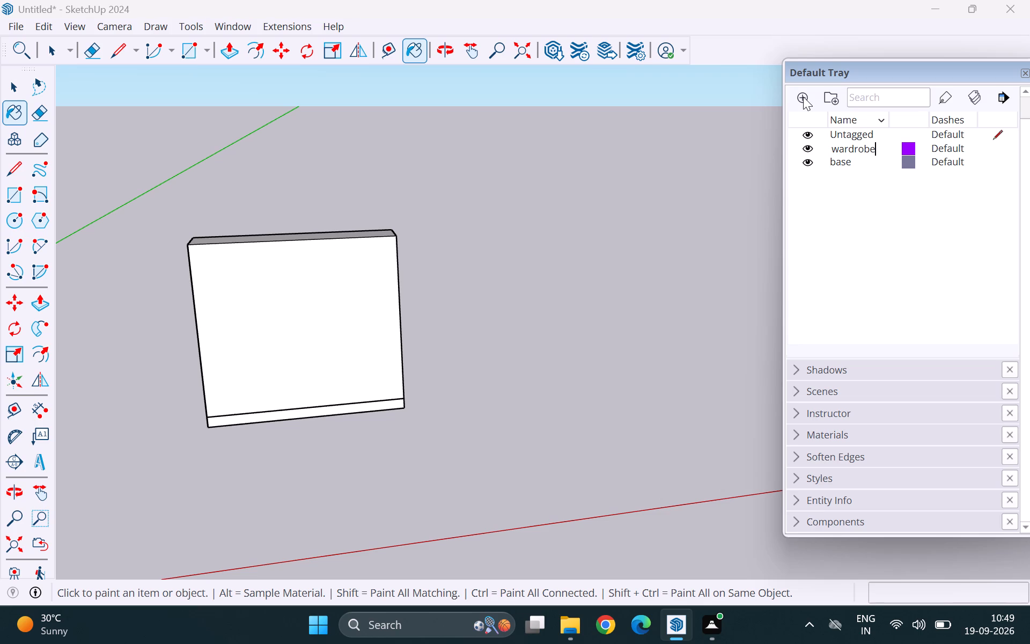
key(Escape)
Assign the base tag to the low slab group beneath the wardrobe body.
click(843, 165)
click(944, 100)
scroll(385, 391, up, 6)
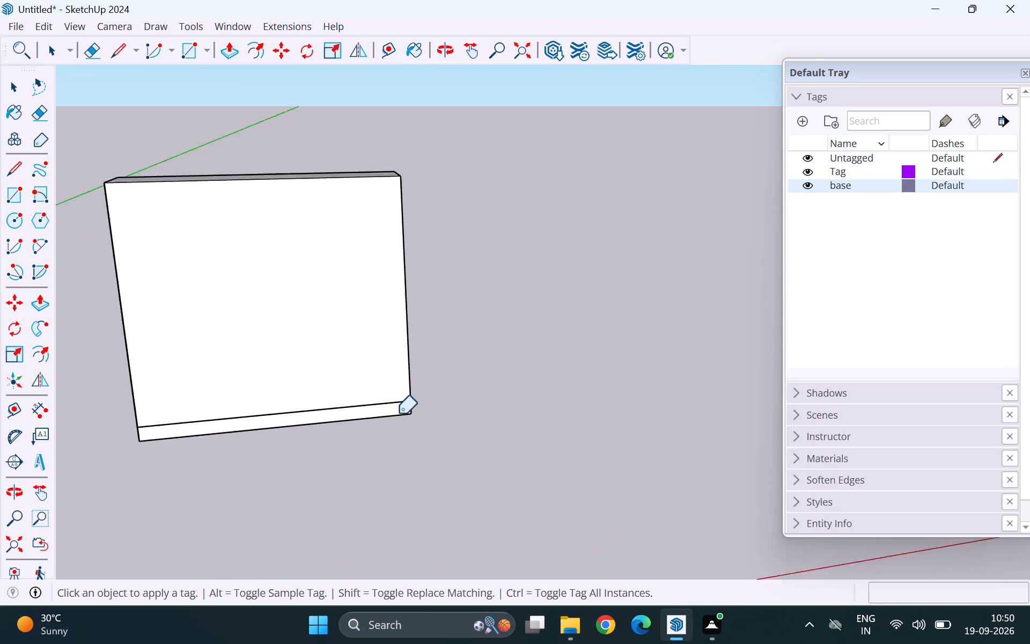
scroll(399, 414, up, 5)
click(400, 414)
key(space)
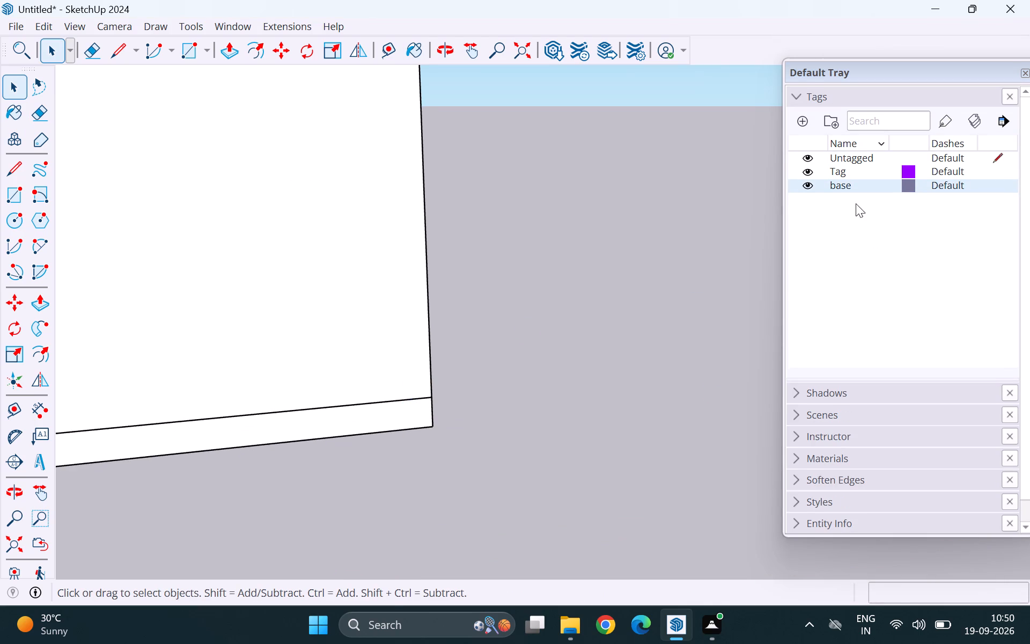
Toggle the base tag's visibility off and back on to check which geometry it controls.
click(807, 186)
click(807, 186)
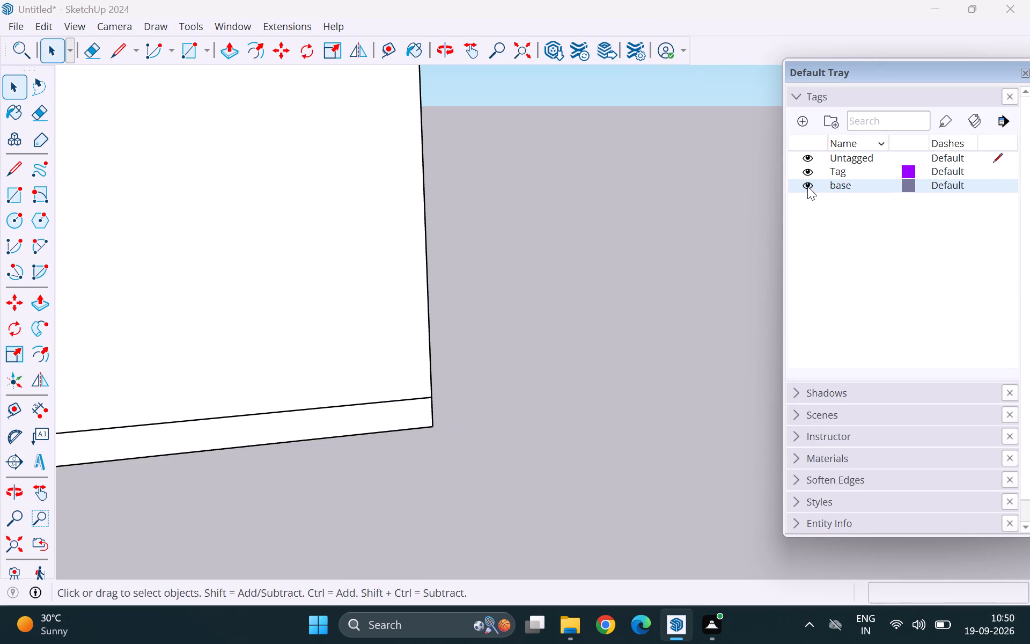
Paint the front face inside the base slab group with Granite Dark Gray from the Stone materials.
scroll(740, 214, down, 6)
scroll(575, 287, down, 6)
scroll(584, 374, down, 4)
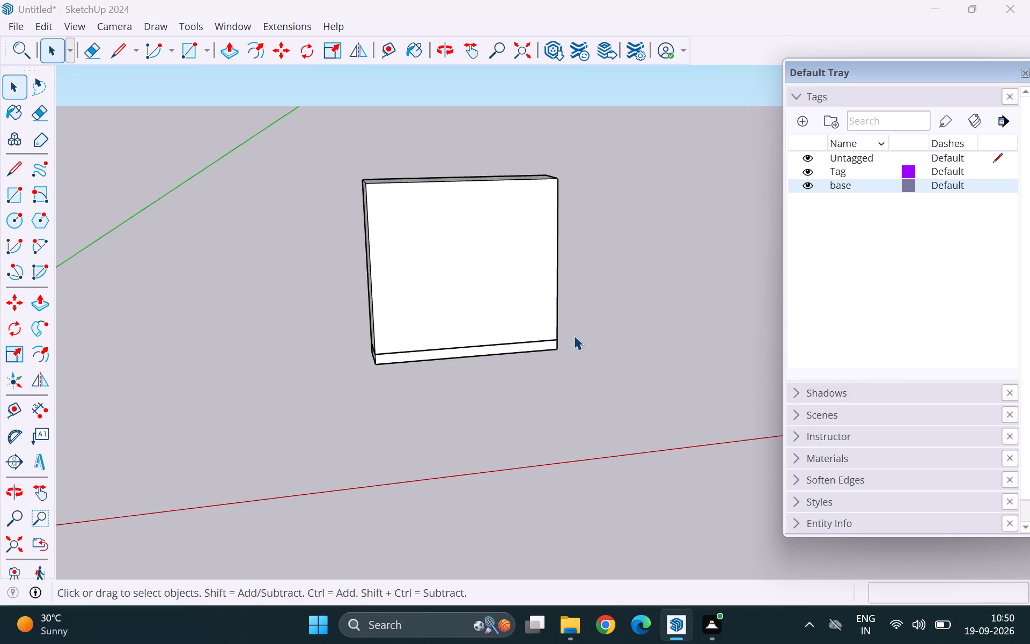
middle_drag(596, 342, 581, 317)
middle_click(578, 309)
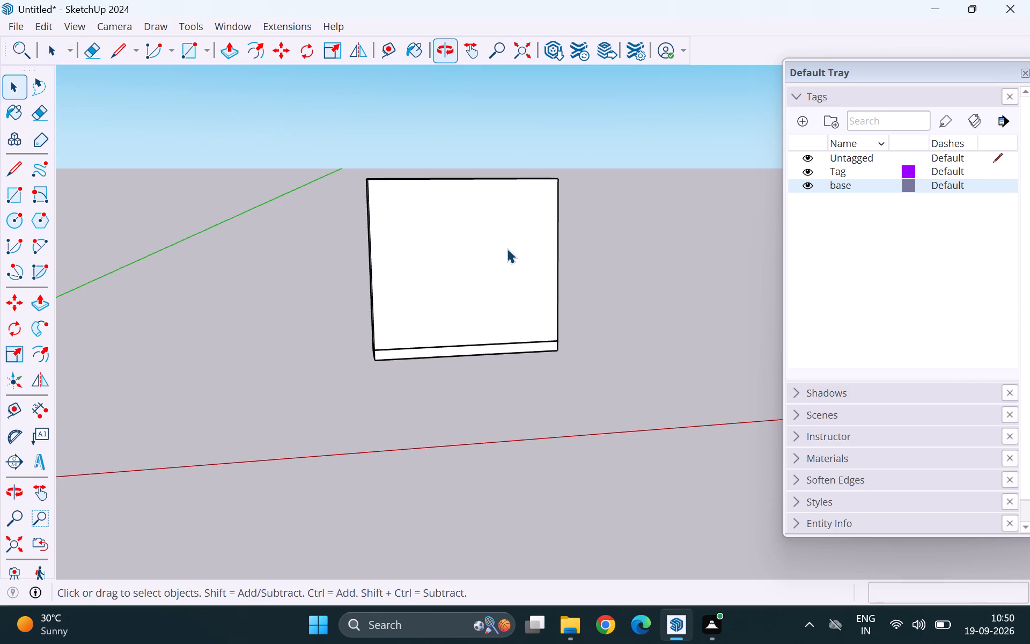
scroll(489, 223, up, 5)
double_click(544, 433)
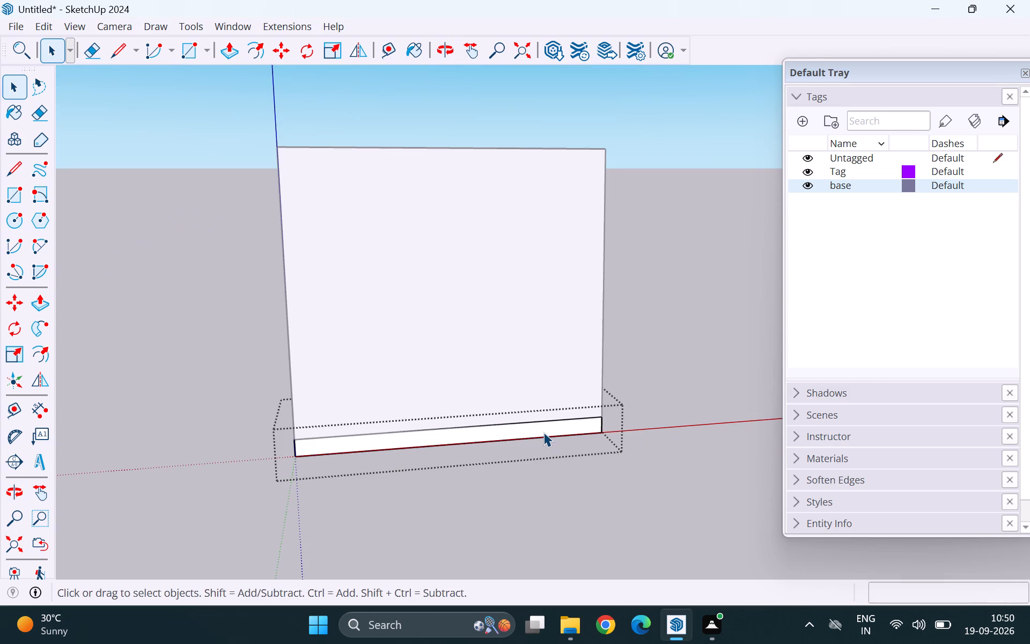
key(b)
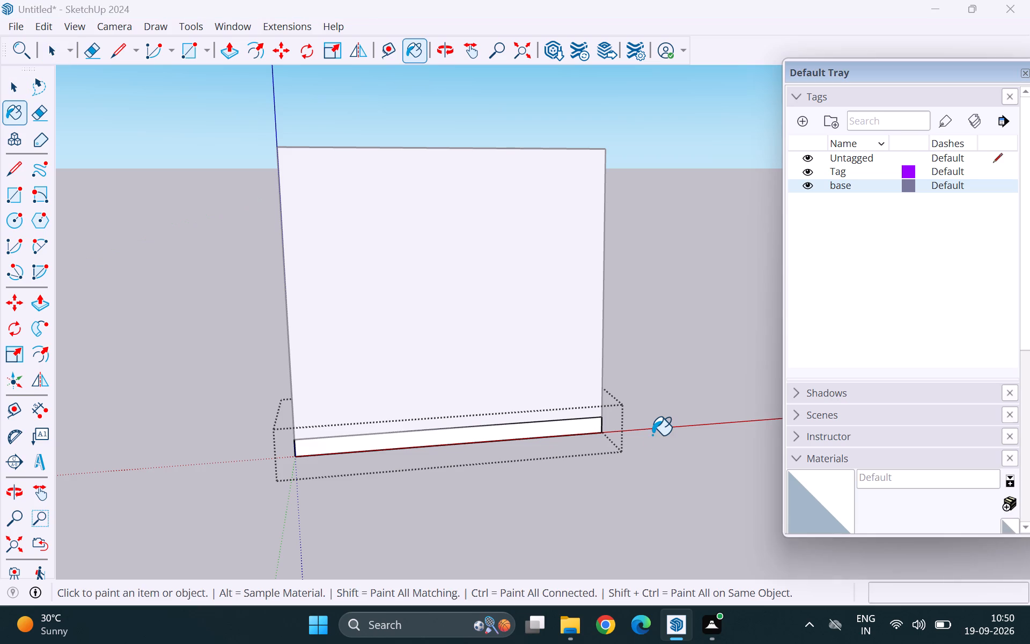
click(843, 100)
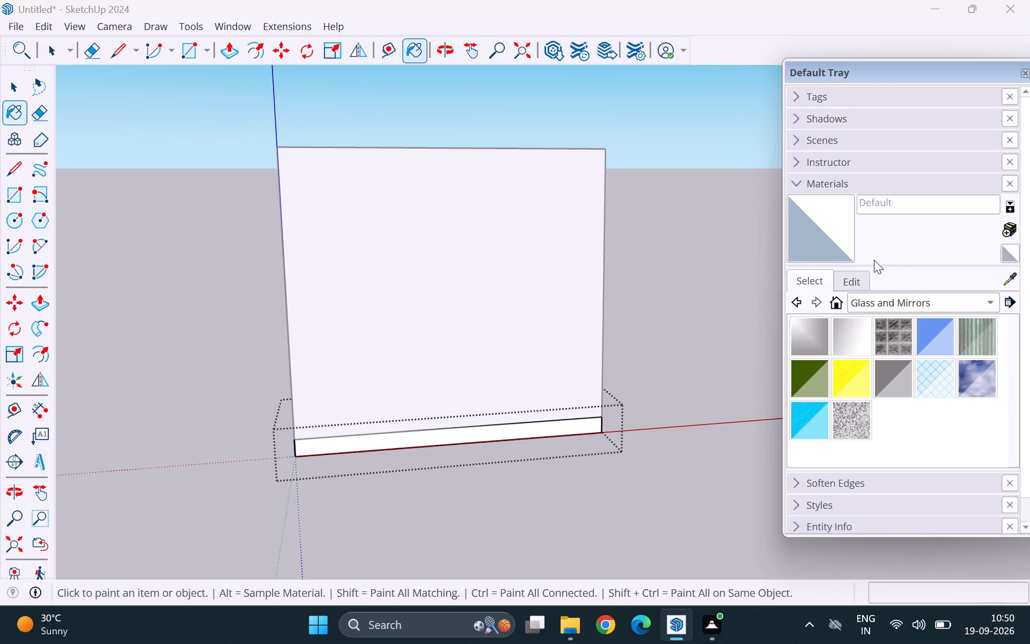
click(914, 309)
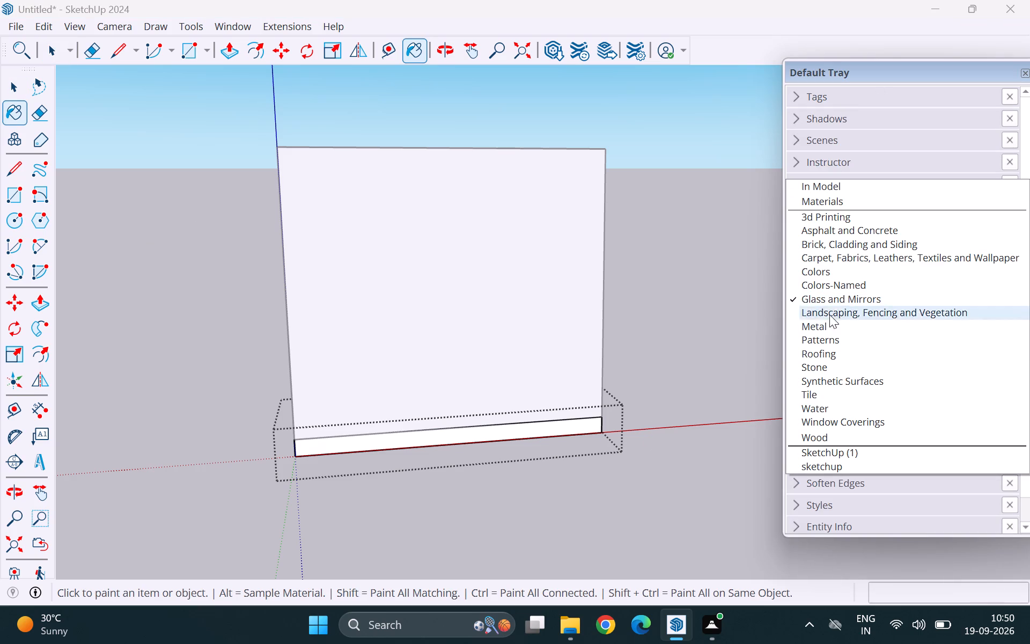
click(824, 369)
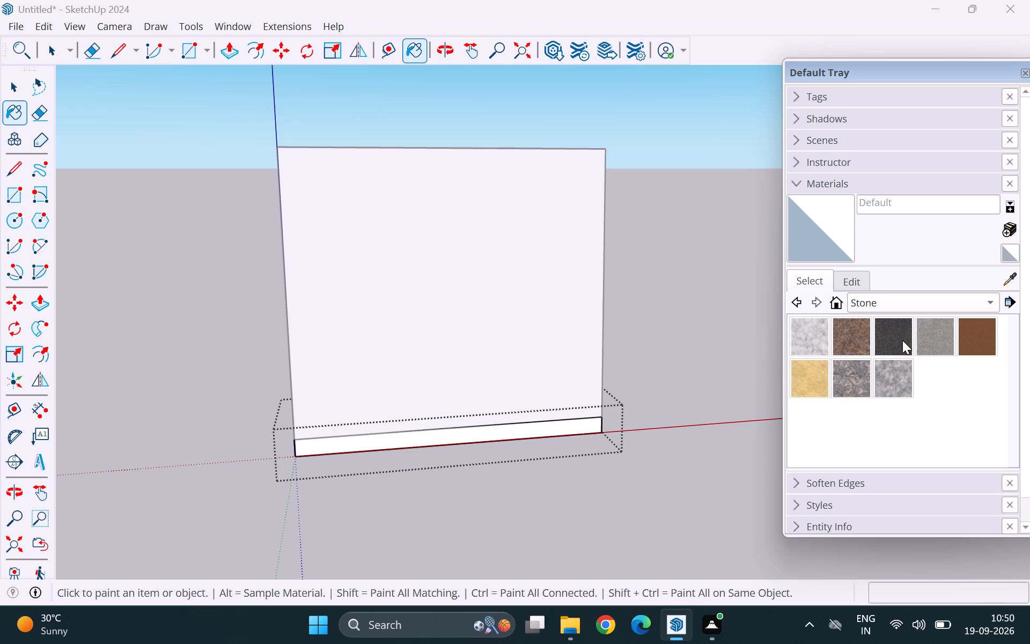
click(898, 340)
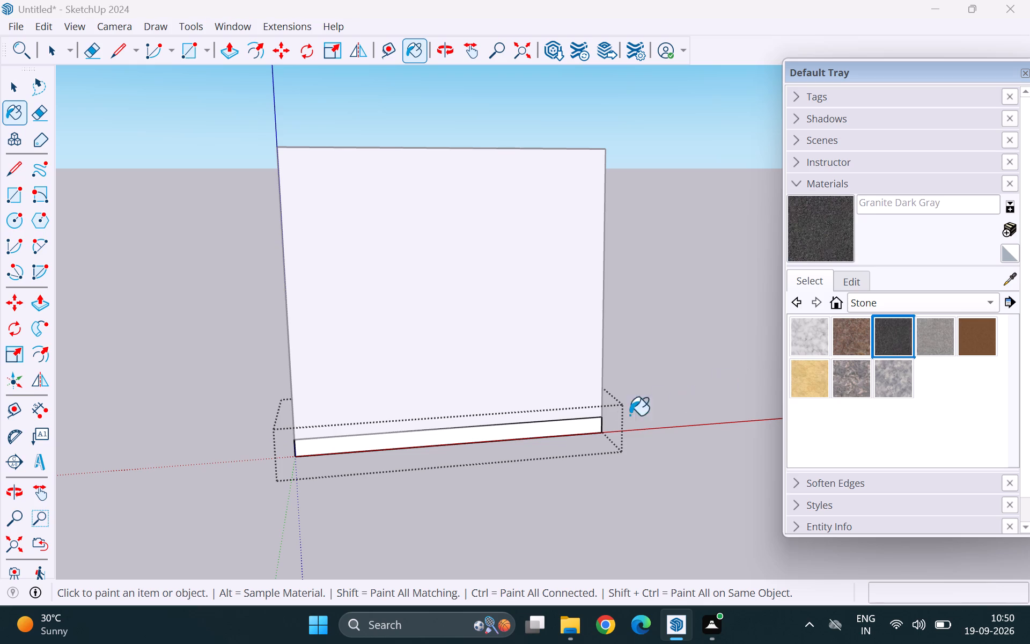
click(580, 427)
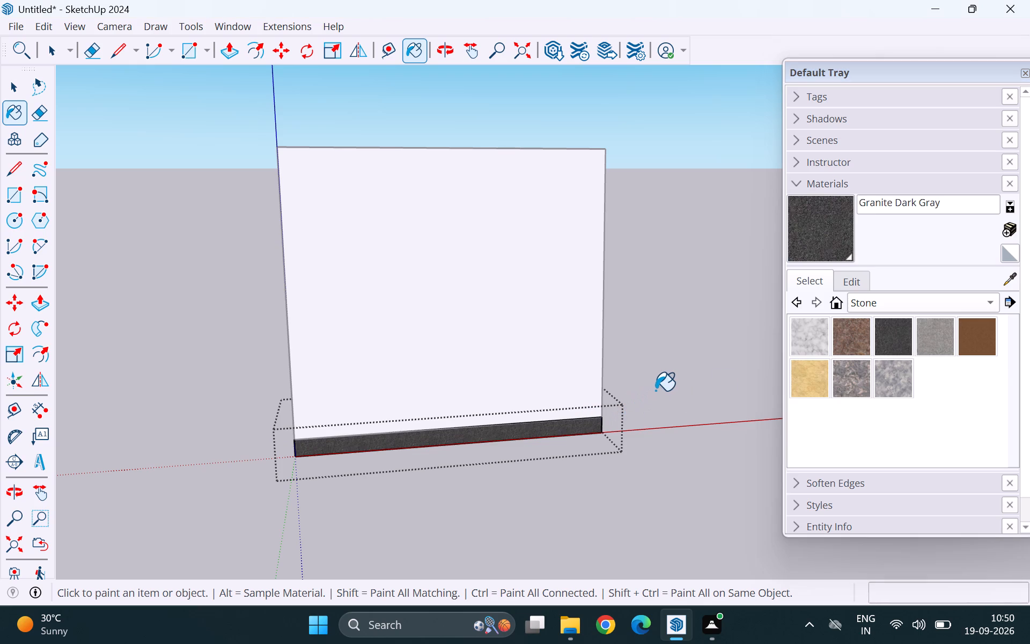
key(space)
click(669, 374)
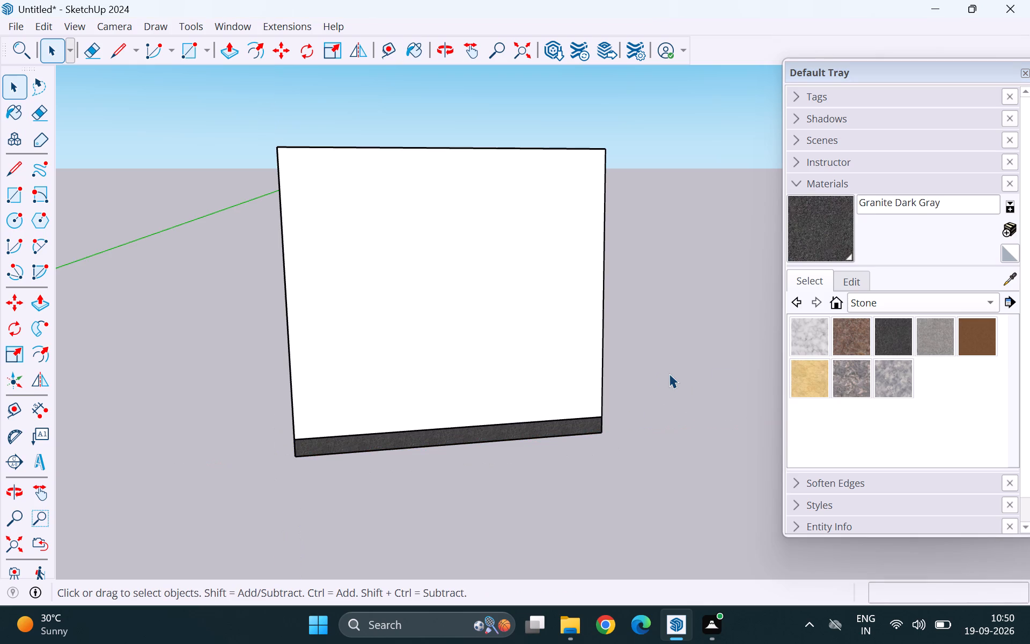
Open the base slab group and paint its unpainted end face nearest the painted front with Granite Dark Gray.
scroll(649, 313, down, 5)
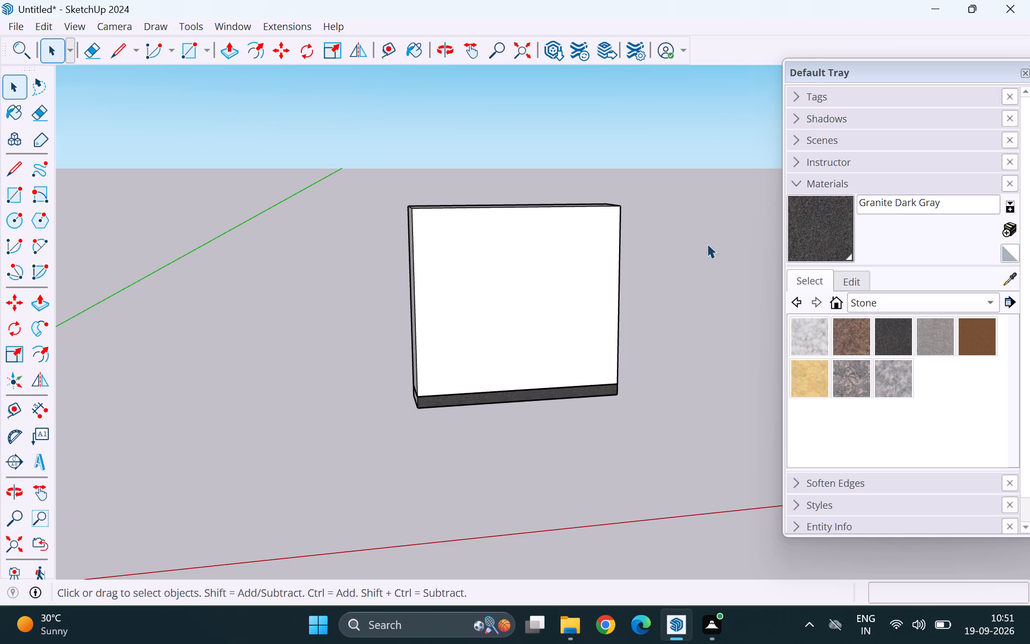
middle_drag(397, 380, 559, 379)
scroll(411, 431, up, 8)
double_click(455, 394)
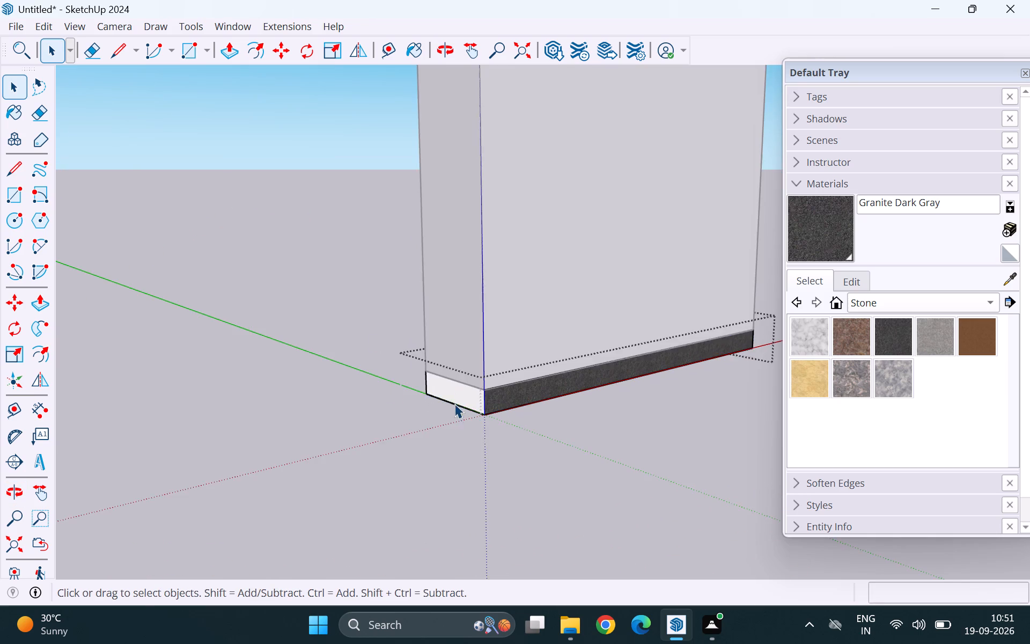
scroll(453, 413, down, 4)
middle_drag(417, 436, 623, 460)
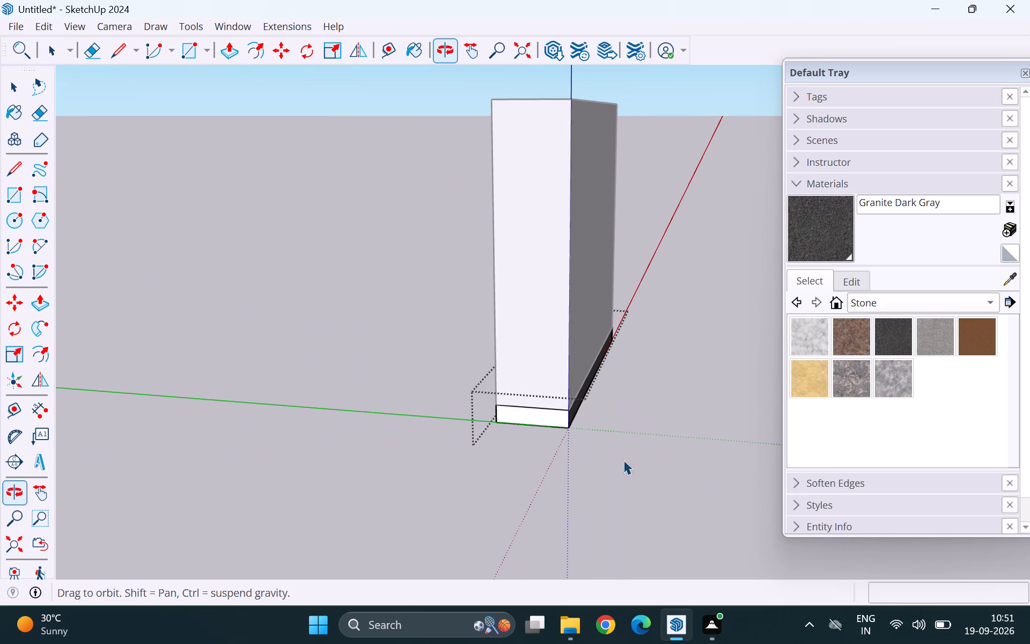
click(800, 234)
click(558, 429)
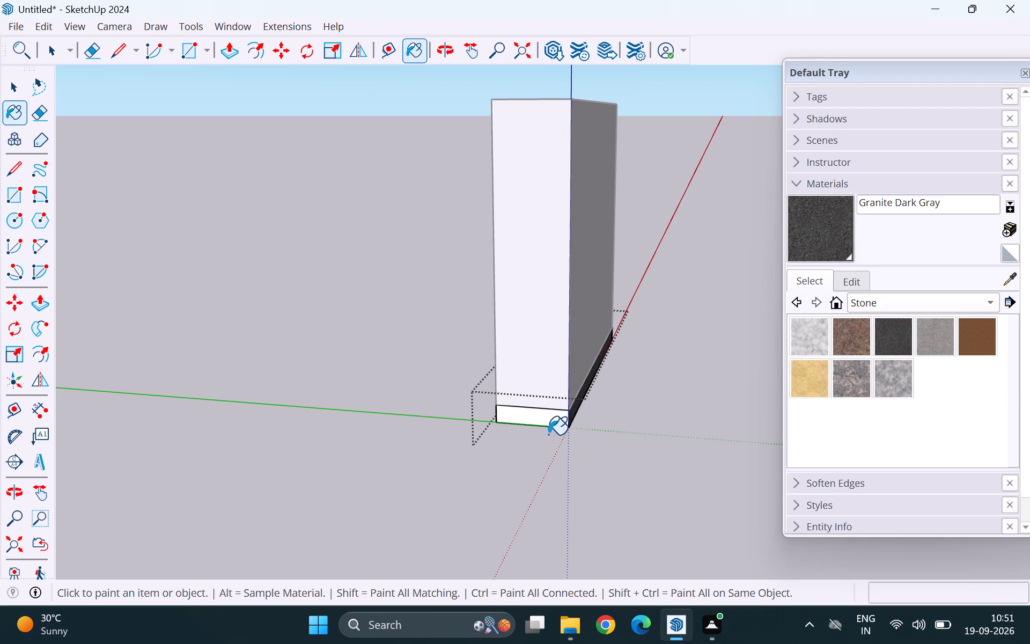
scroll(442, 436, down, 1)
scroll(517, 417, up, 13)
click(539, 418)
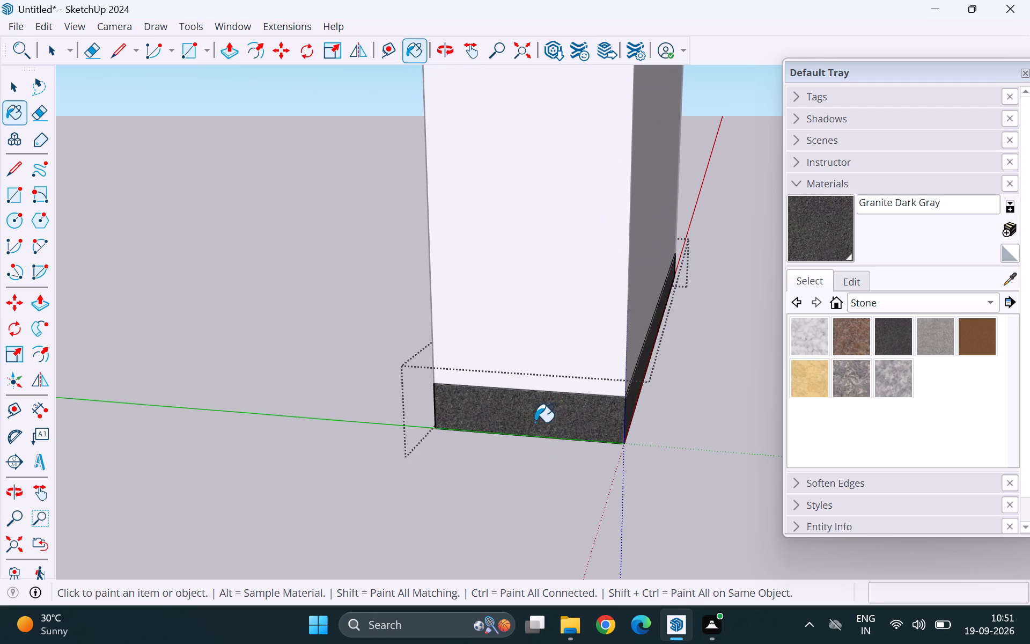
Paint the long back face of the base slab with Granite Dark Gray.
scroll(437, 408, down, 13)
scroll(411, 435, up, 1)
middle_drag(411, 435, 737, 434)
scroll(552, 416, up, 7)
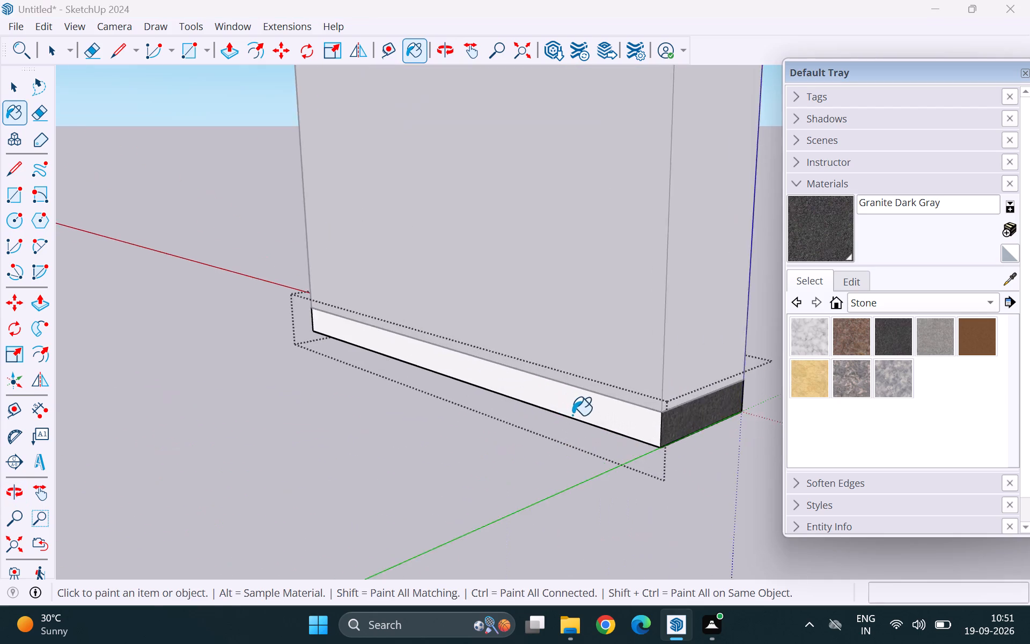
scroll(572, 415, up, 5)
click(582, 405)
Paint the remaining end face of the base slab with Granite Dark Gray and leave the group.
scroll(449, 366, down, 20)
scroll(329, 376, up, 1)
middle_drag(329, 376, 336, 377)
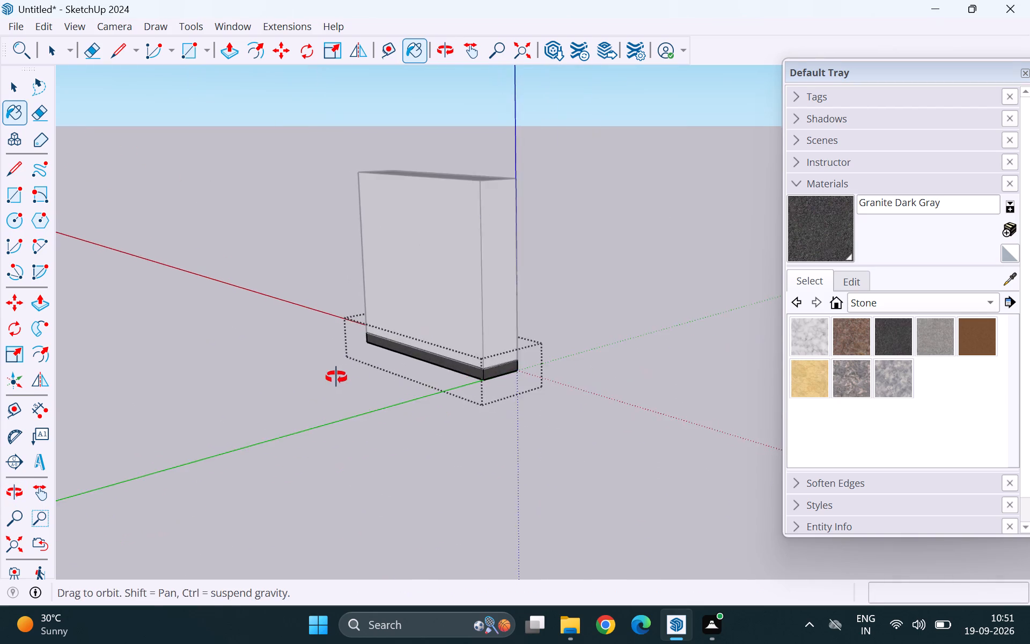
middle_drag(336, 377, 845, 394)
scroll(477, 418, up, 17)
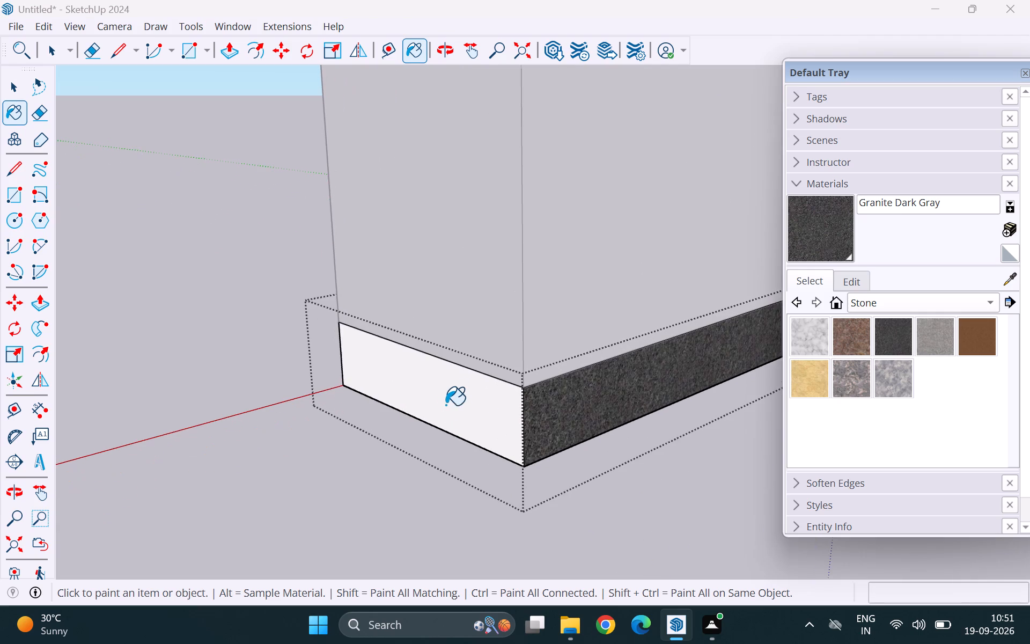
click(446, 405)
scroll(364, 424, down, 20)
scroll(364, 424, down, 8)
key(space)
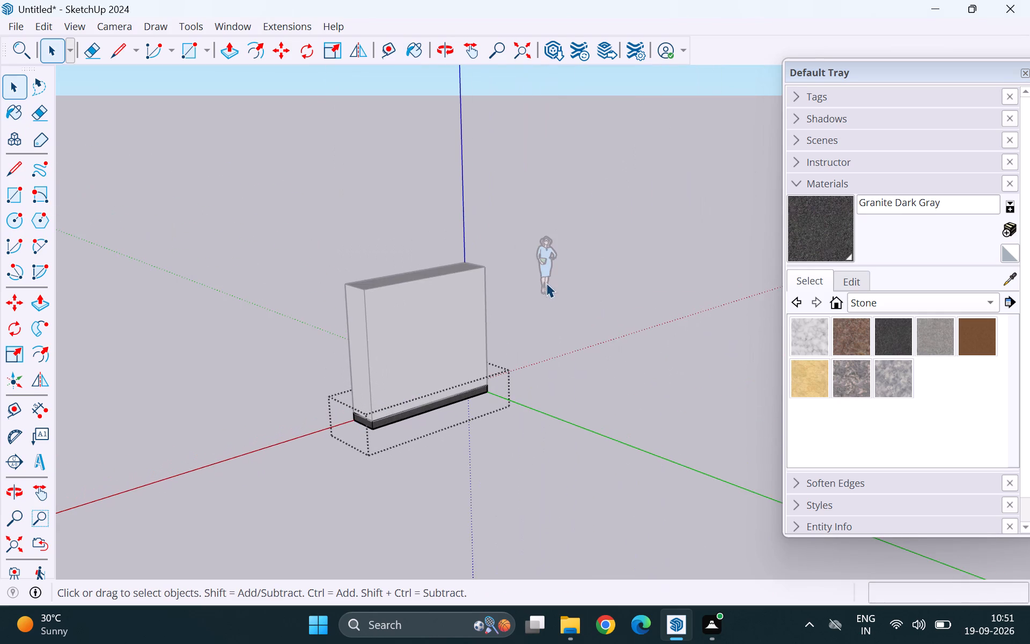
click(546, 282)
Examine the wardrobe body and its granite base from several sides.
scroll(318, 369, down, 3)
middle_drag(295, 394, 601, 406)
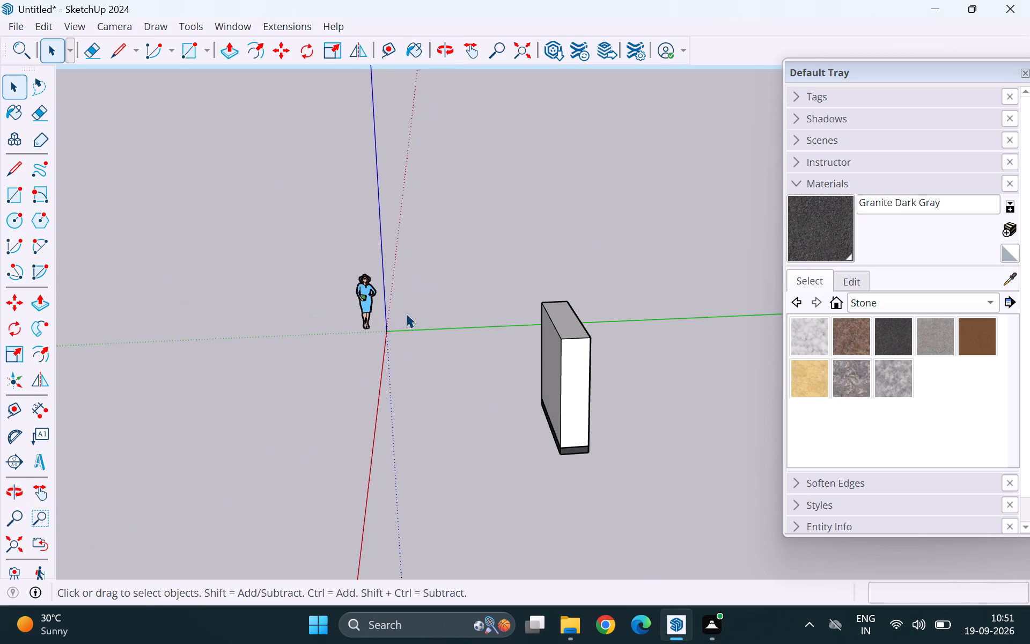
scroll(406, 320, down, 8)
middle_drag(407, 340, 636, 355)
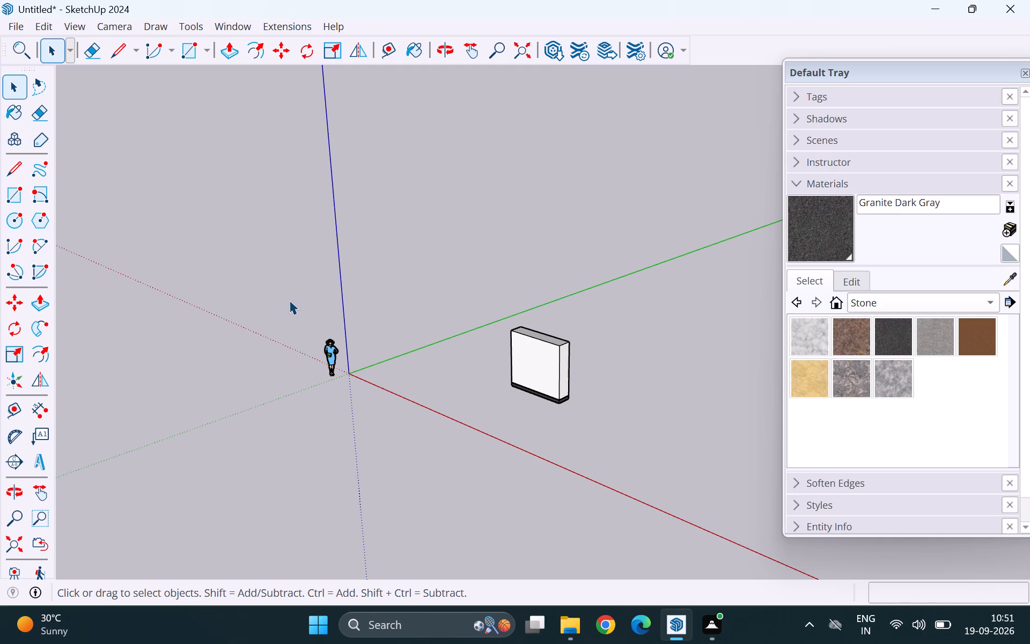
scroll(270, 244, down, 4)
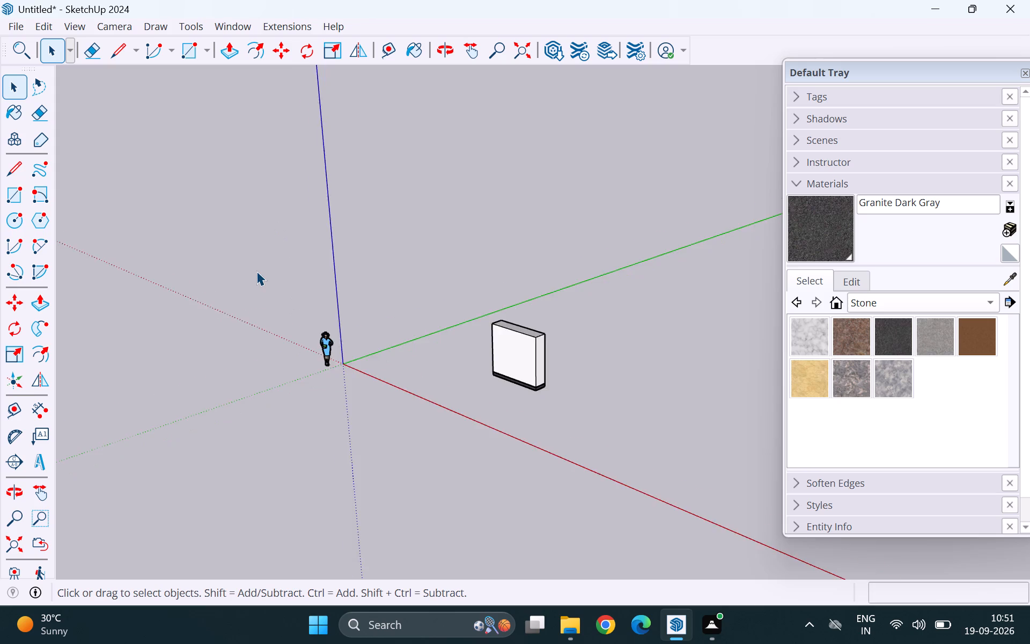
scroll(256, 271, down, 5)
middle_drag(278, 374, 450, 373)
middle_click(452, 373)
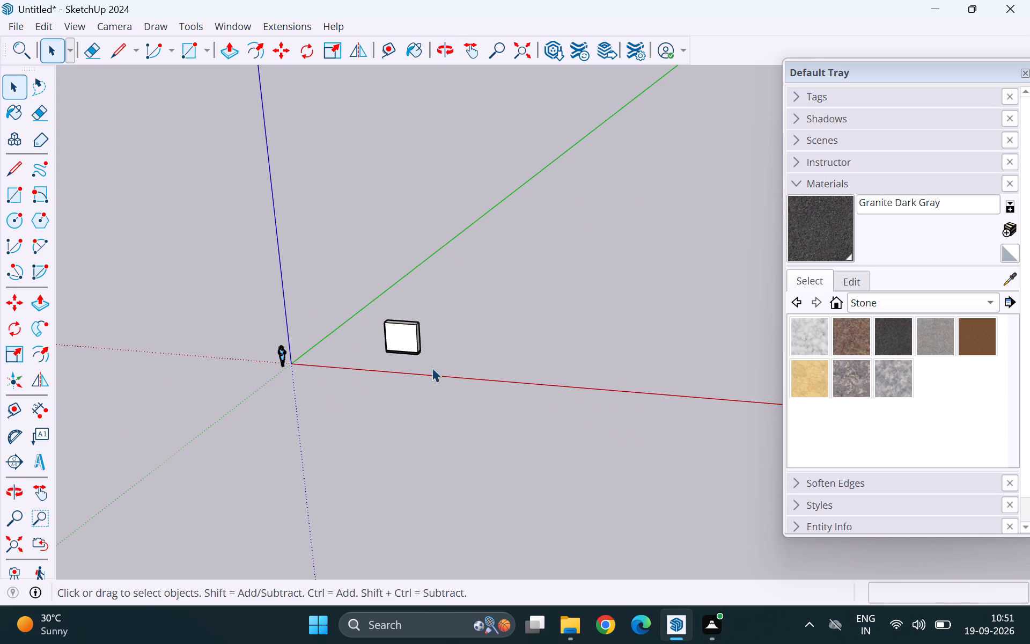
middle_drag(388, 370, 426, 365)
scroll(420, 354, up, 15)
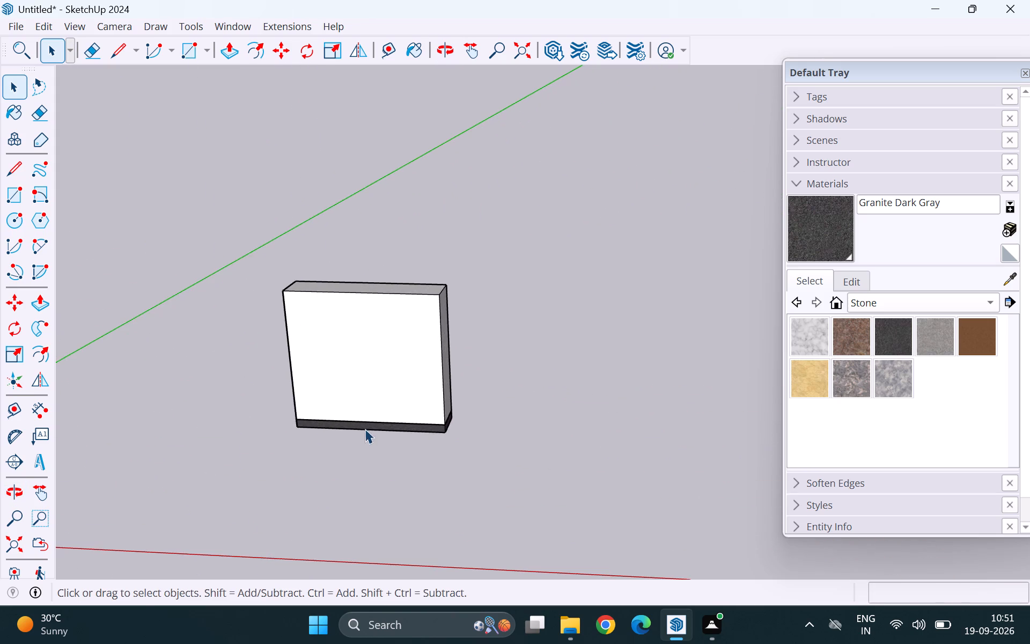
middle_drag(365, 429, 411, 387)
middle_click(418, 380)
middle_click(421, 376)
scroll(341, 361, up, 4)
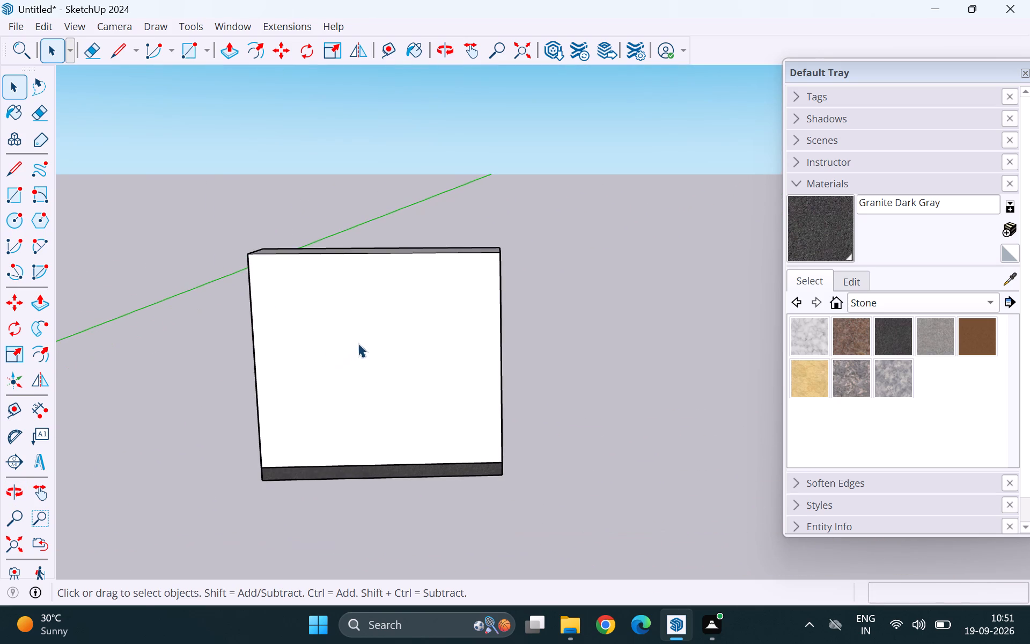
scroll(358, 343, down, 3)
middle_drag(361, 428, 366, 402)
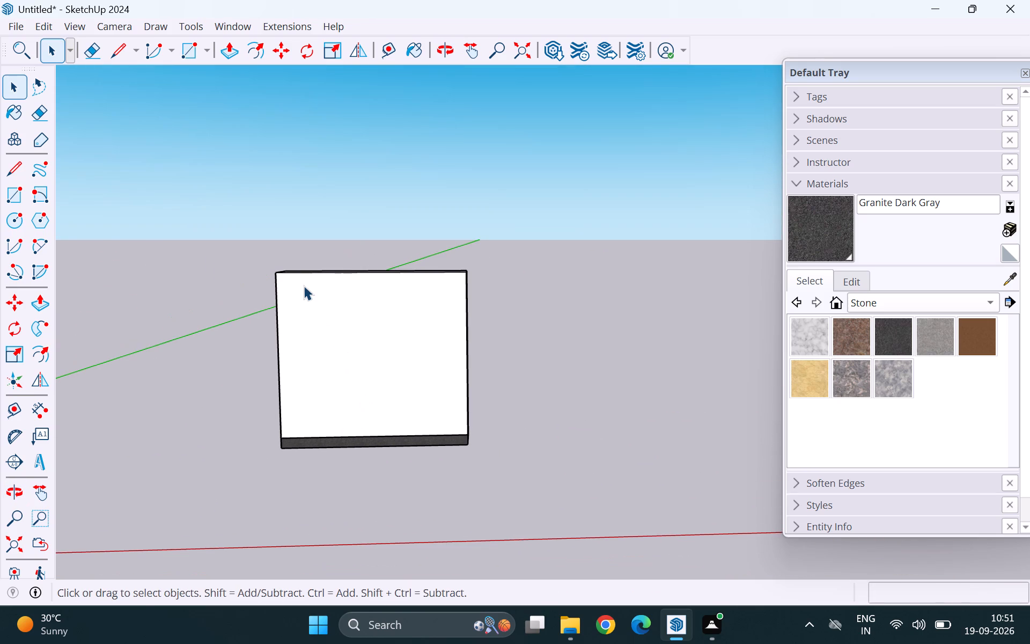
scroll(306, 288, up, 1)
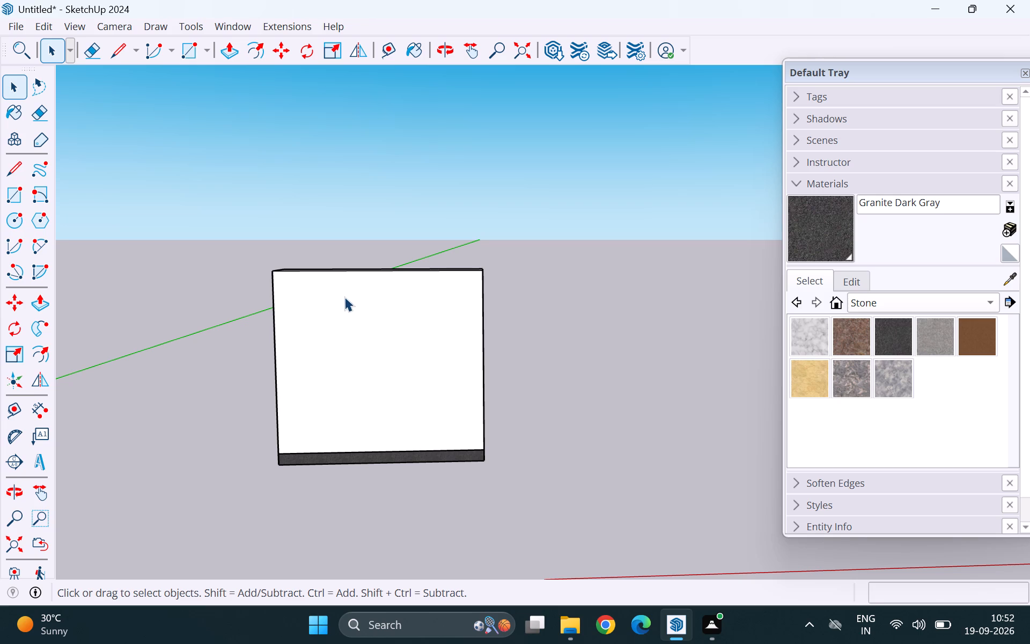
Push the front face of the wardrobe body inward by 1" inside its group and leave the group.
scroll(378, 263, down, 1)
middle_drag(392, 235, 394, 283)
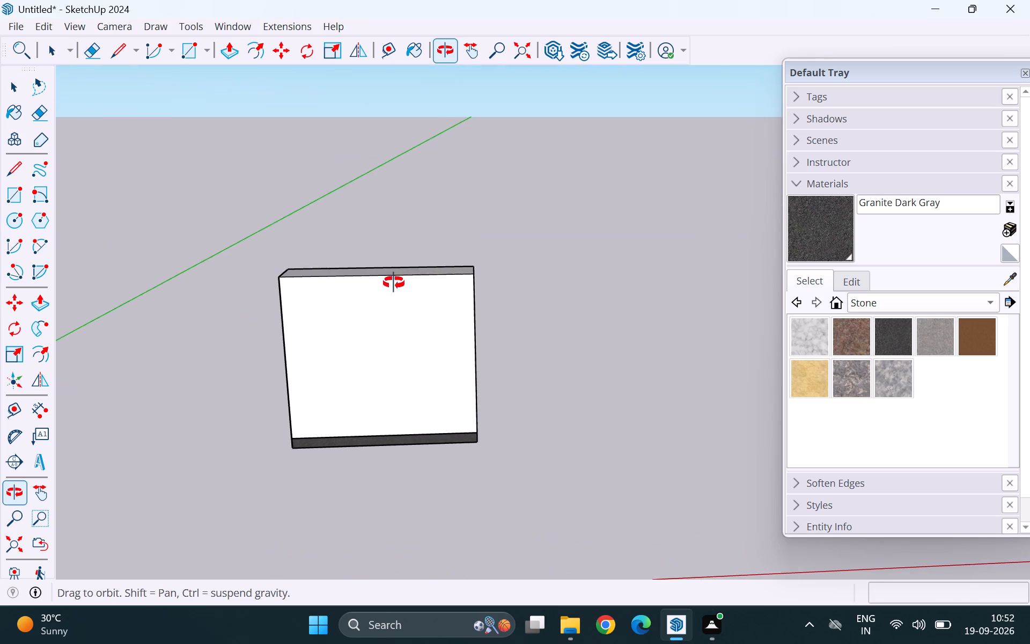
middle_drag(394, 283, 394, 293)
double_click(389, 324)
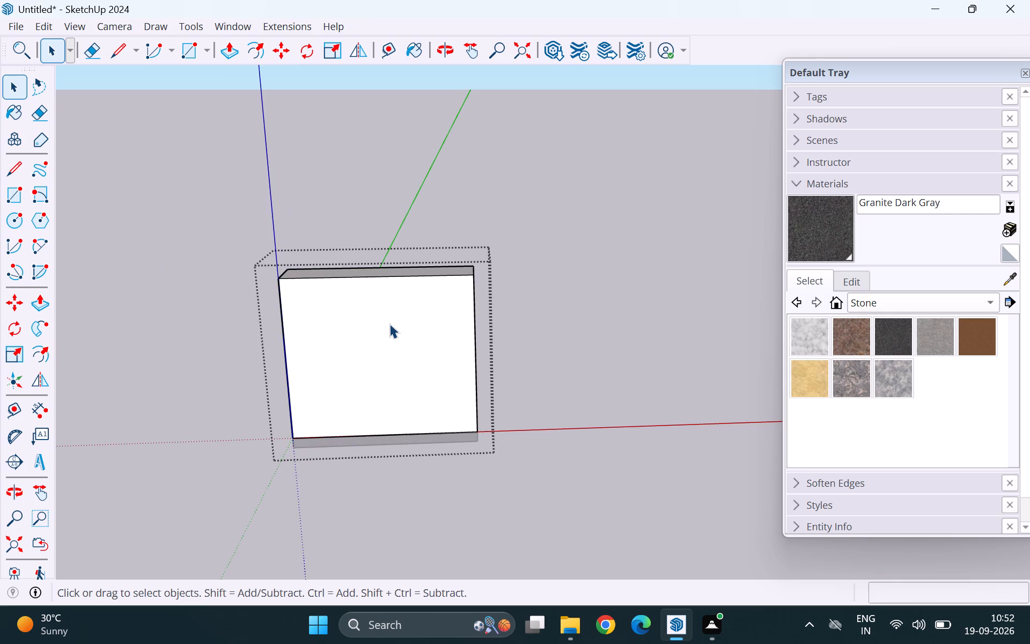
click(389, 324)
key(p)
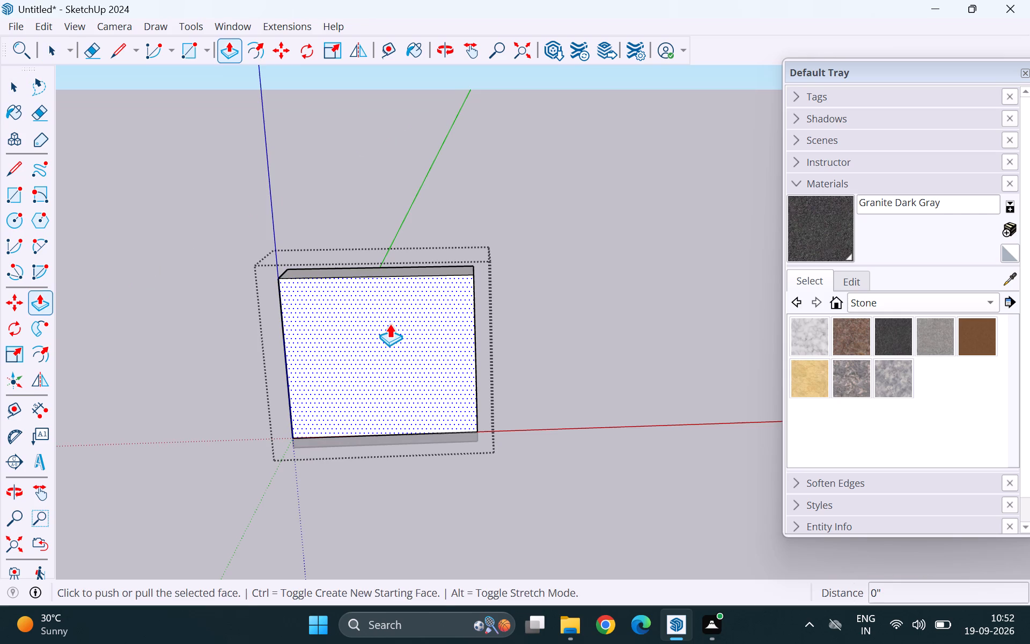
click(389, 324)
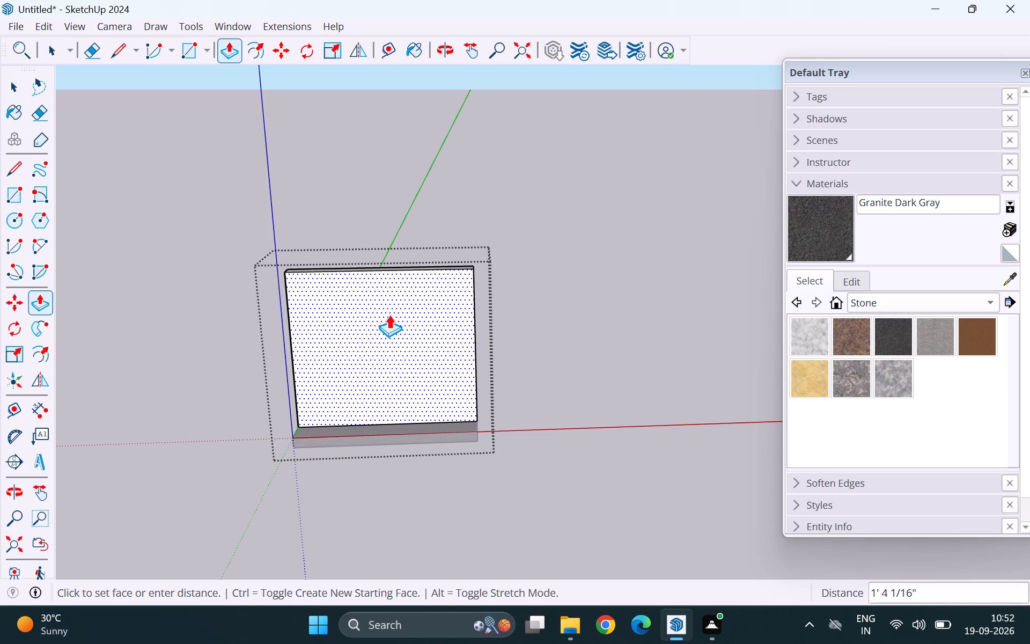
key(1)
key(Return)
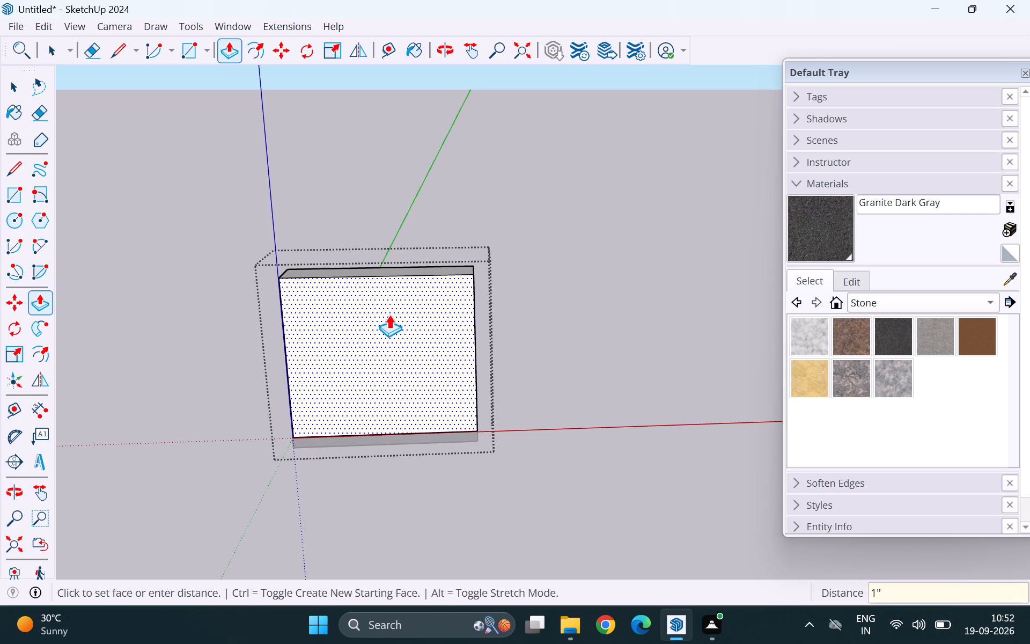
key(space)
click(530, 252)
Measure the wardrobe body's depth along the top edge of its end face.
scroll(244, 390, down, 3)
middle_drag(250, 377, 716, 371)
scroll(521, 392, up, 11)
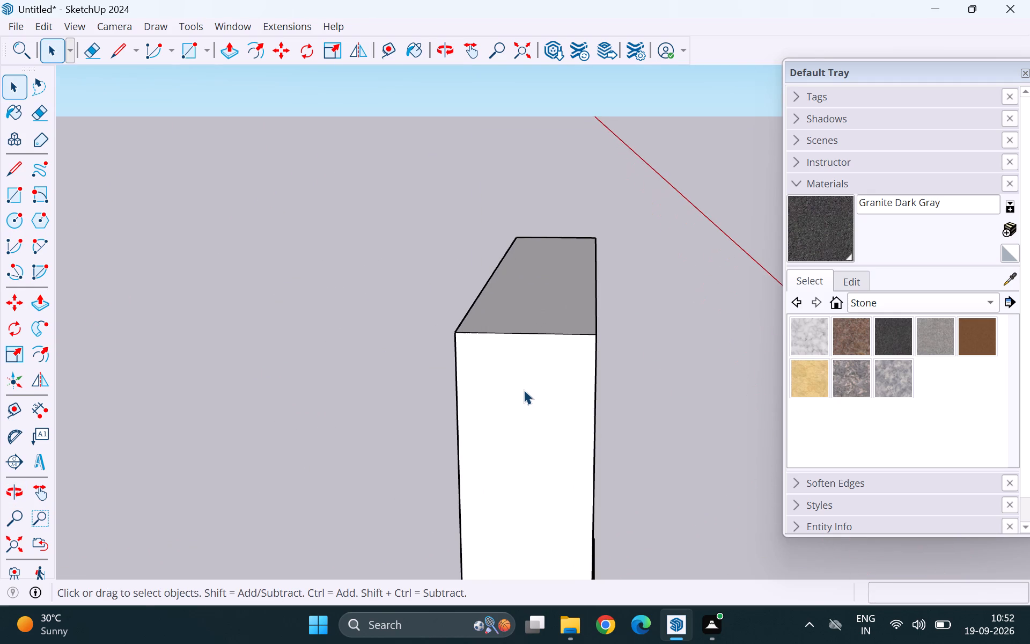
key(t)
click(455, 333)
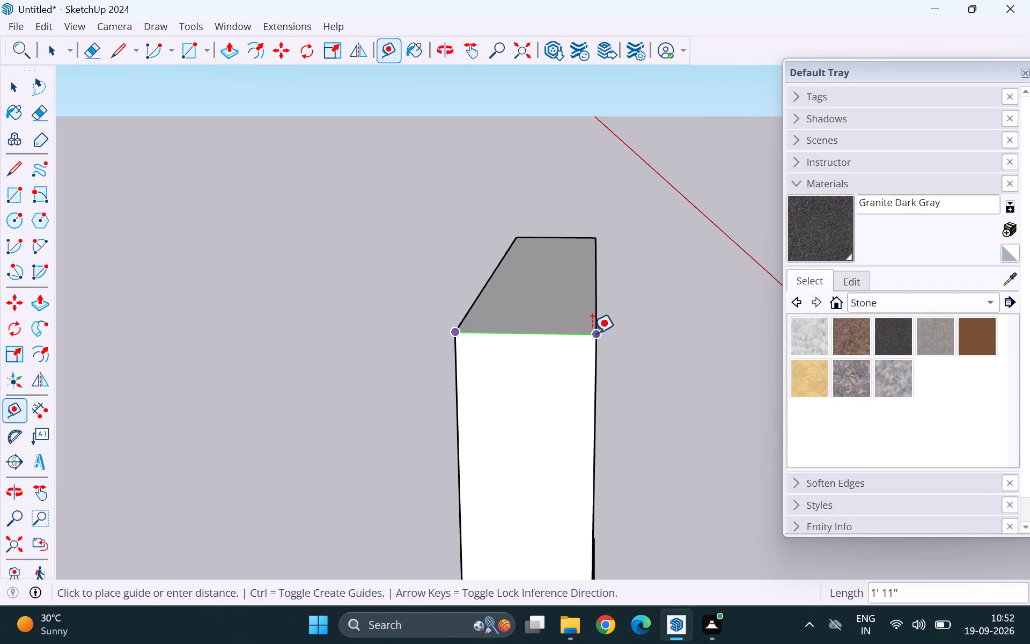
key(Escape)
key(space)
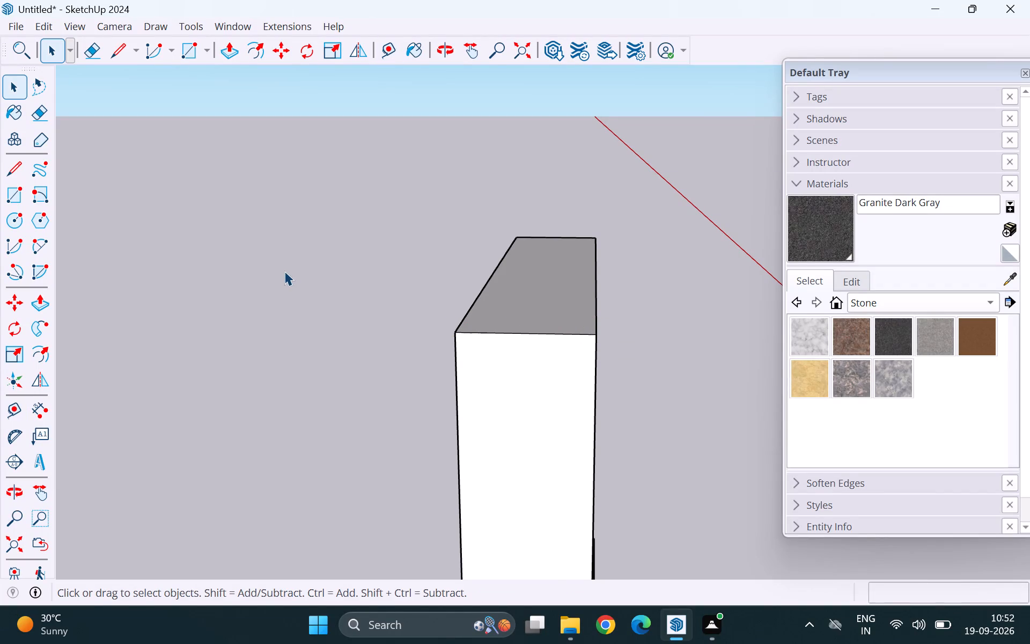
Inspect the front of the wardrobe, including the junction where the recessed body meets the base slab.
scroll(284, 271, down, 11)
middle_drag(466, 310, 192, 342)
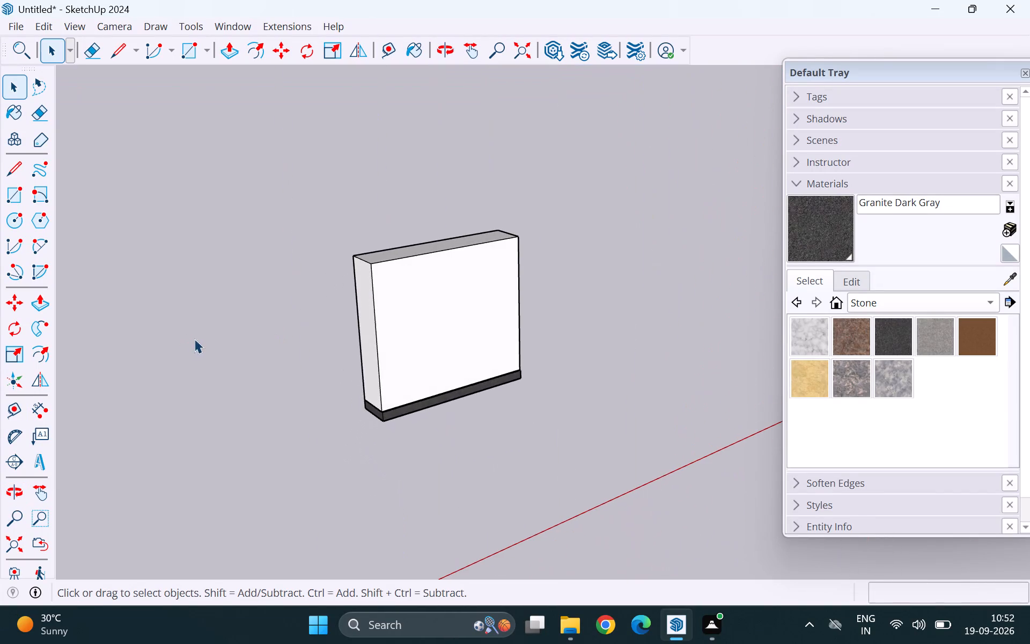
scroll(221, 295, down, 4)
scroll(486, 326, up, 1)
middle_drag(486, 326, 420, 338)
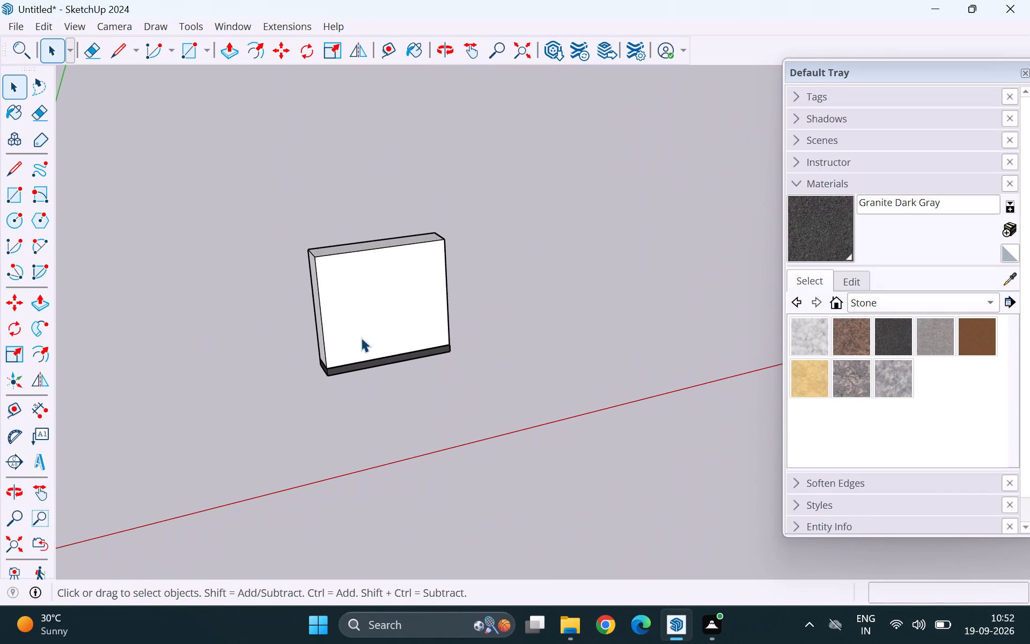
scroll(325, 240, down, 3)
scroll(415, 294, up, 1)
middle_drag(415, 294, 361, 222)
scroll(369, 219, up, 6)
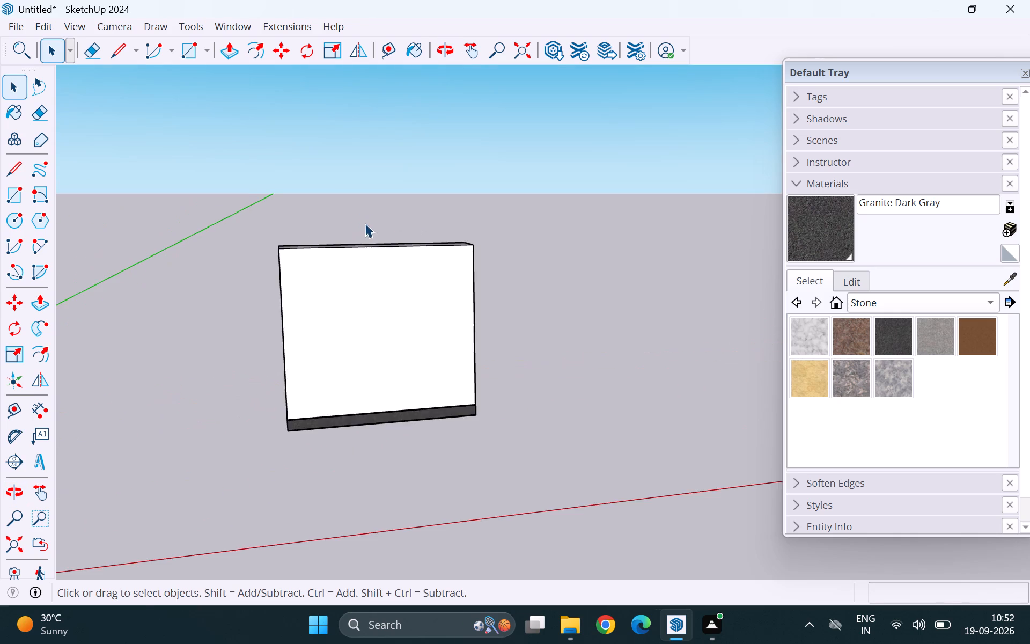
scroll(351, 244, up, 6)
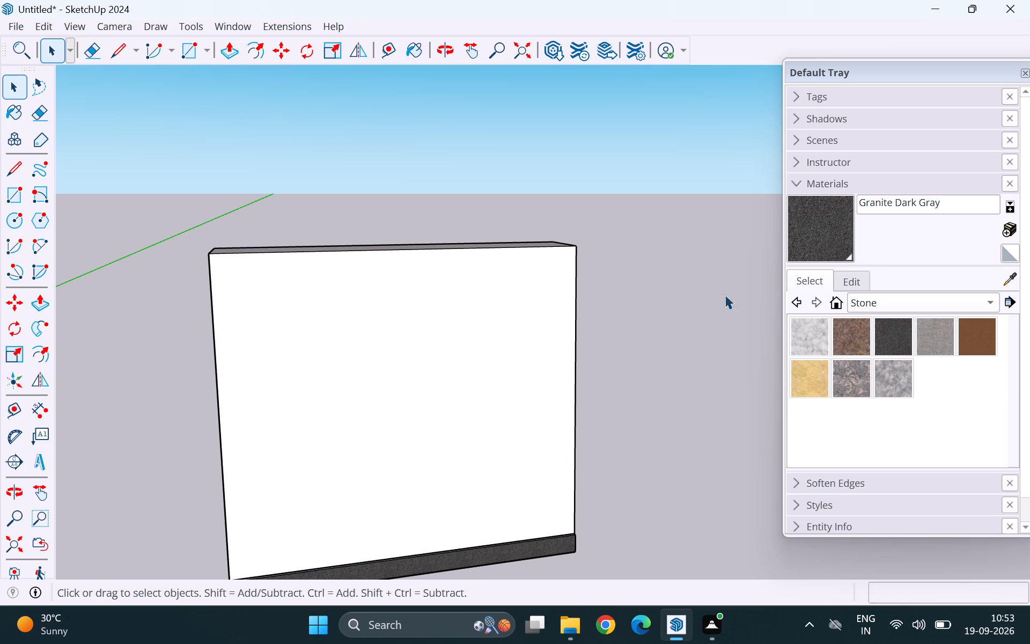
scroll(501, 195, down, 3)
middle_click(624, 381)
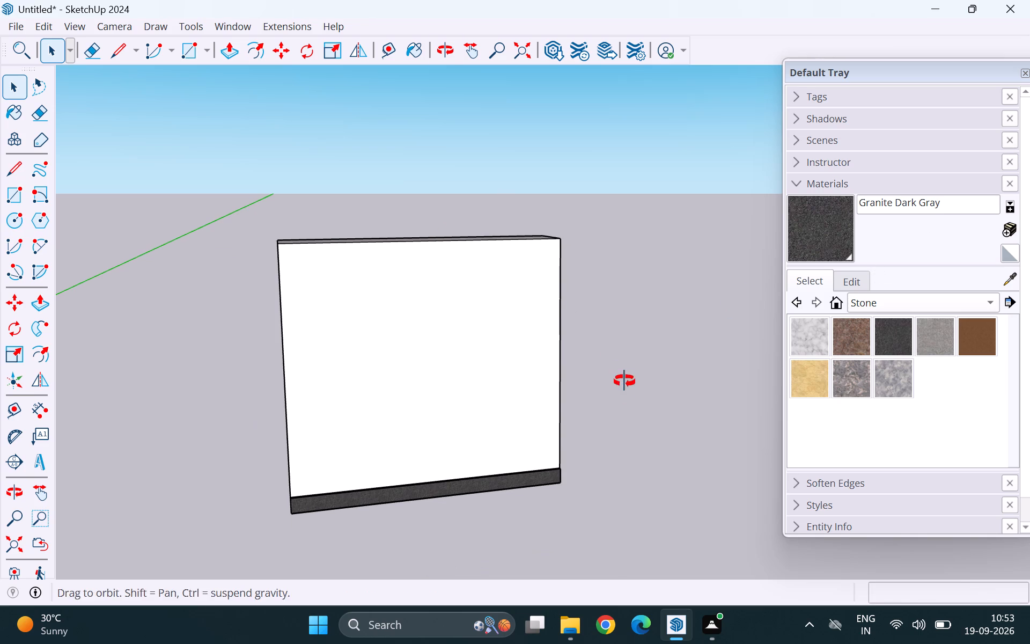
middle_drag(606, 461, 573, 501)
scroll(539, 458, up, 8)
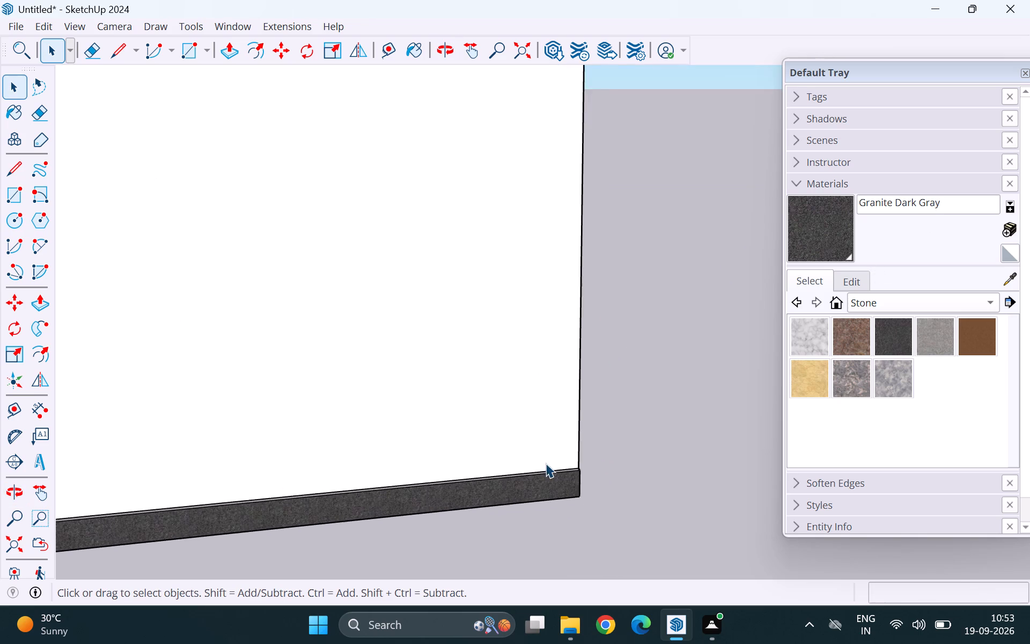
scroll(546, 463, up, 10)
scroll(545, 362, down, 7)
scroll(638, 412, down, 10)
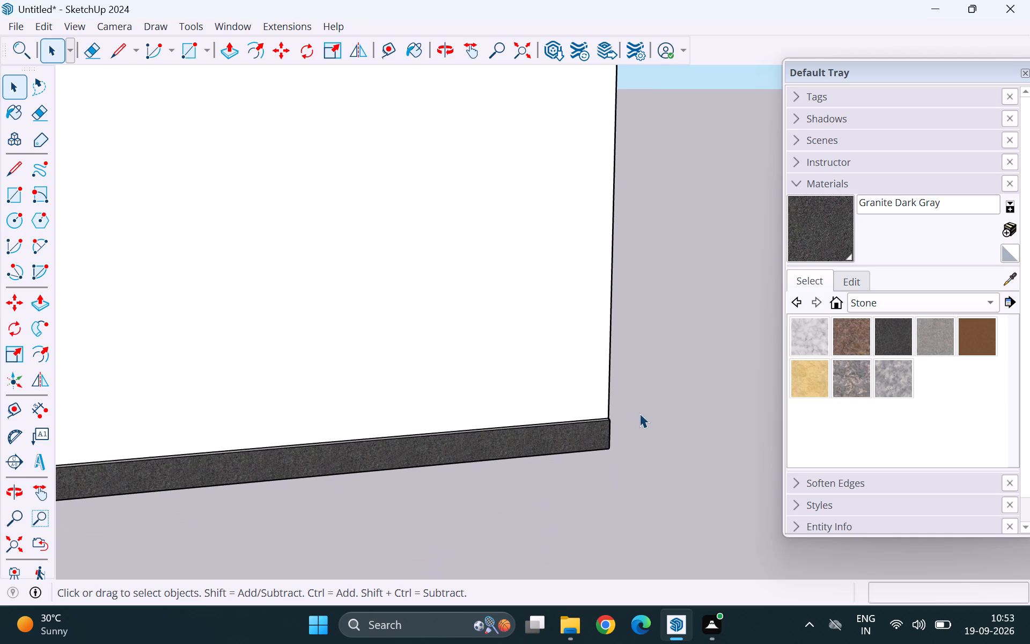
scroll(639, 413, down, 7)
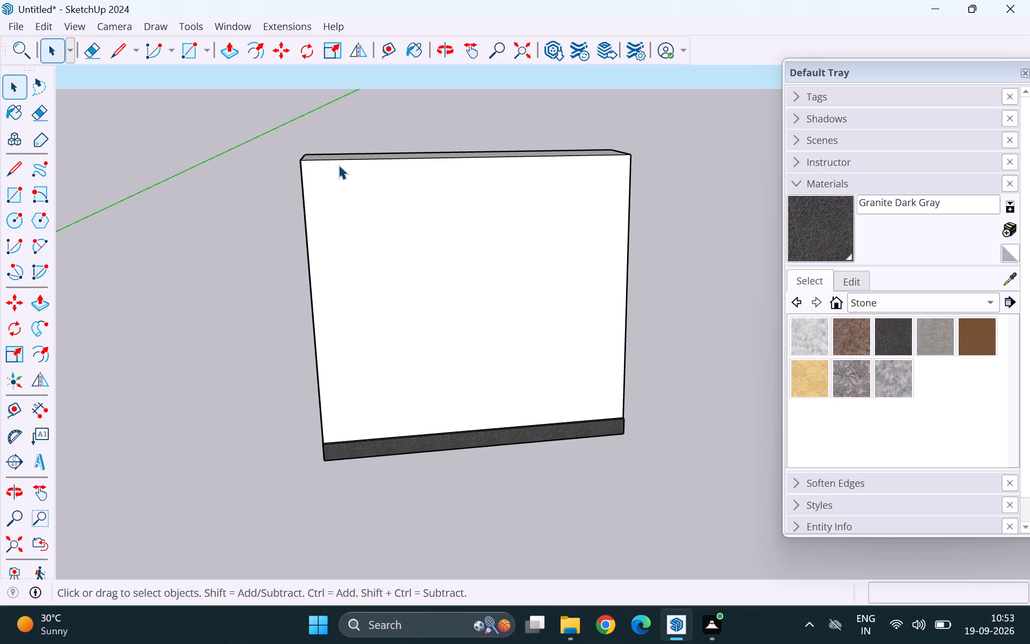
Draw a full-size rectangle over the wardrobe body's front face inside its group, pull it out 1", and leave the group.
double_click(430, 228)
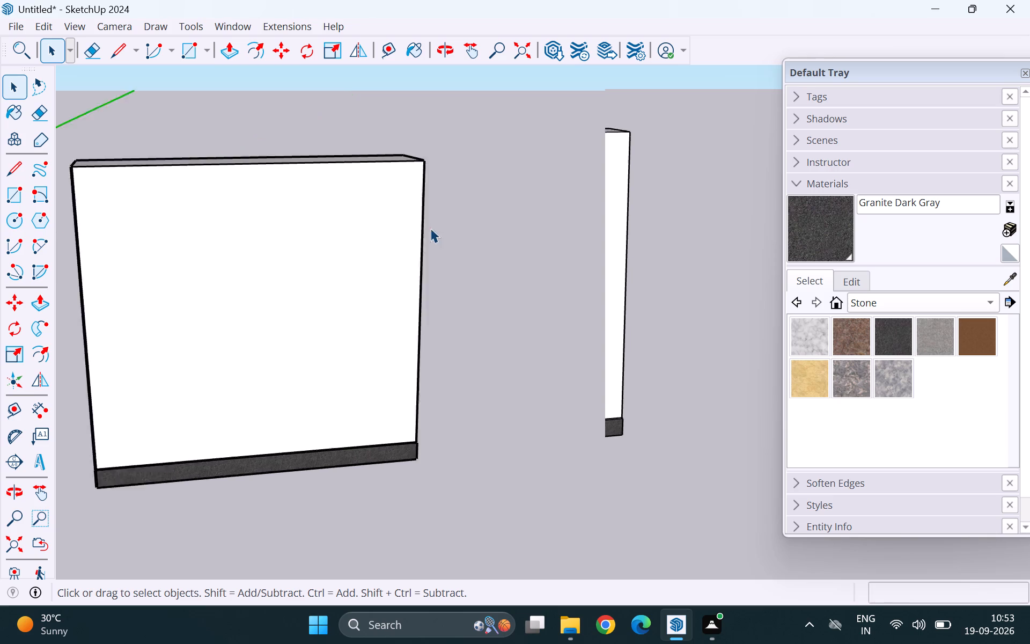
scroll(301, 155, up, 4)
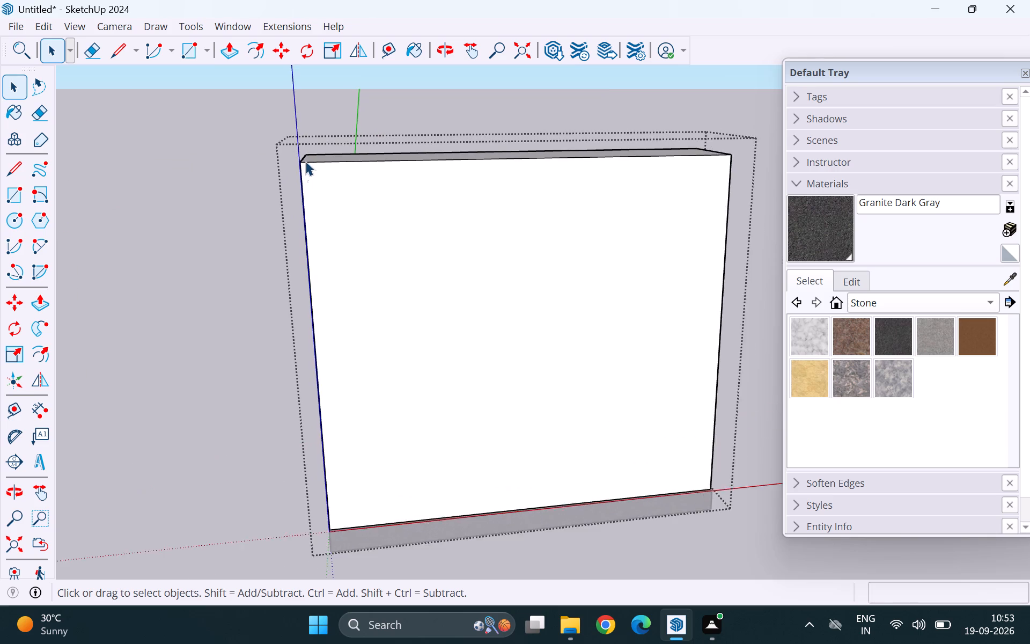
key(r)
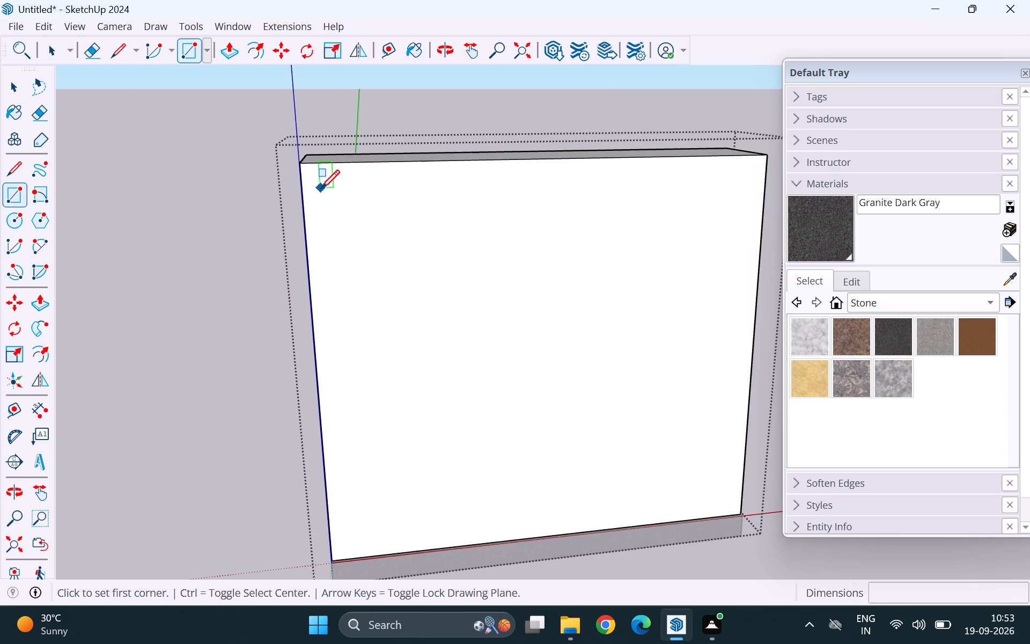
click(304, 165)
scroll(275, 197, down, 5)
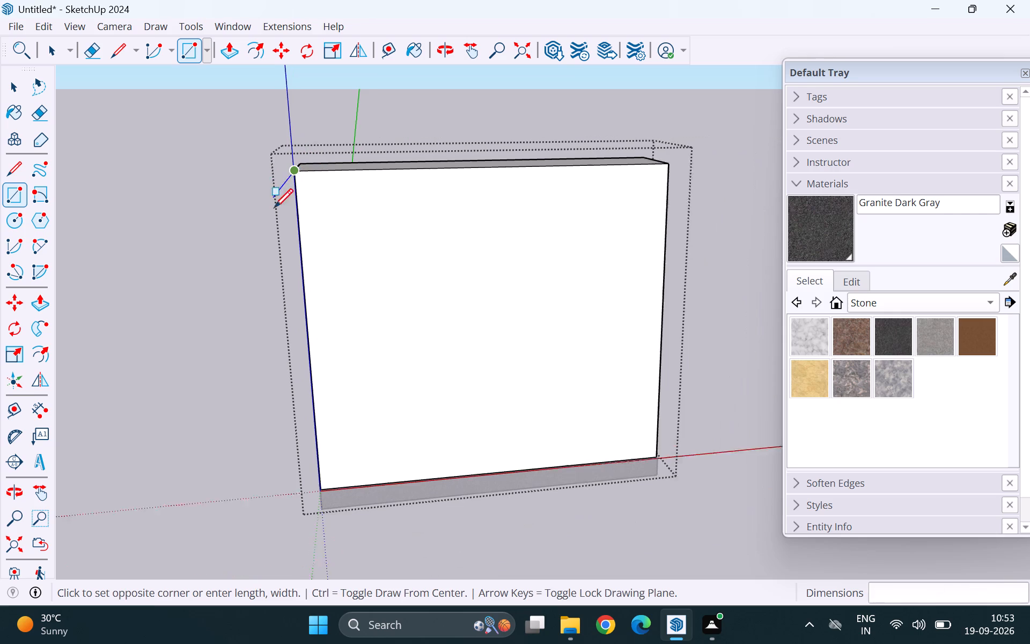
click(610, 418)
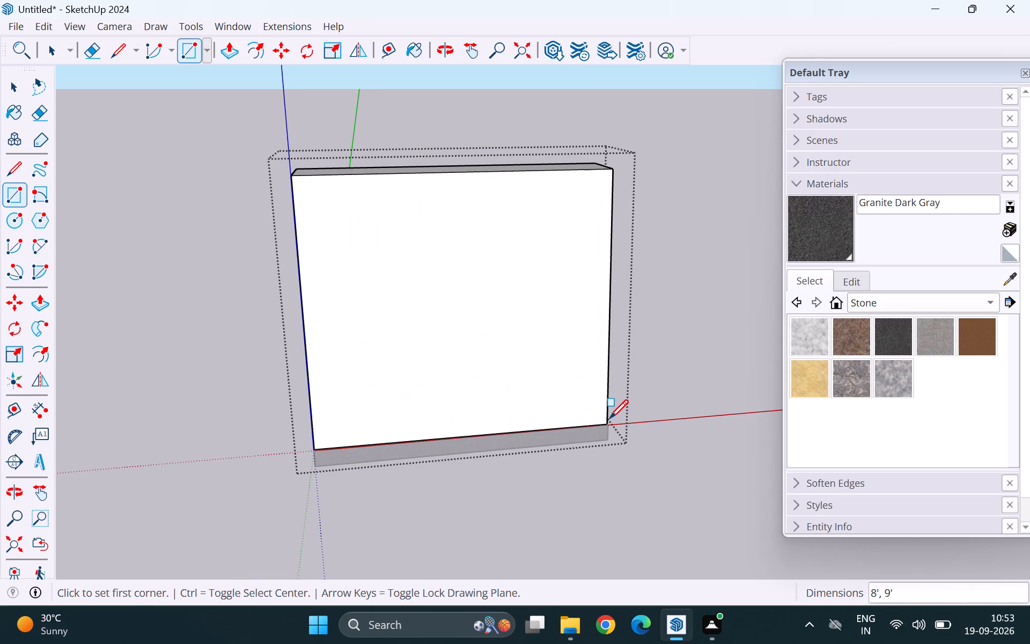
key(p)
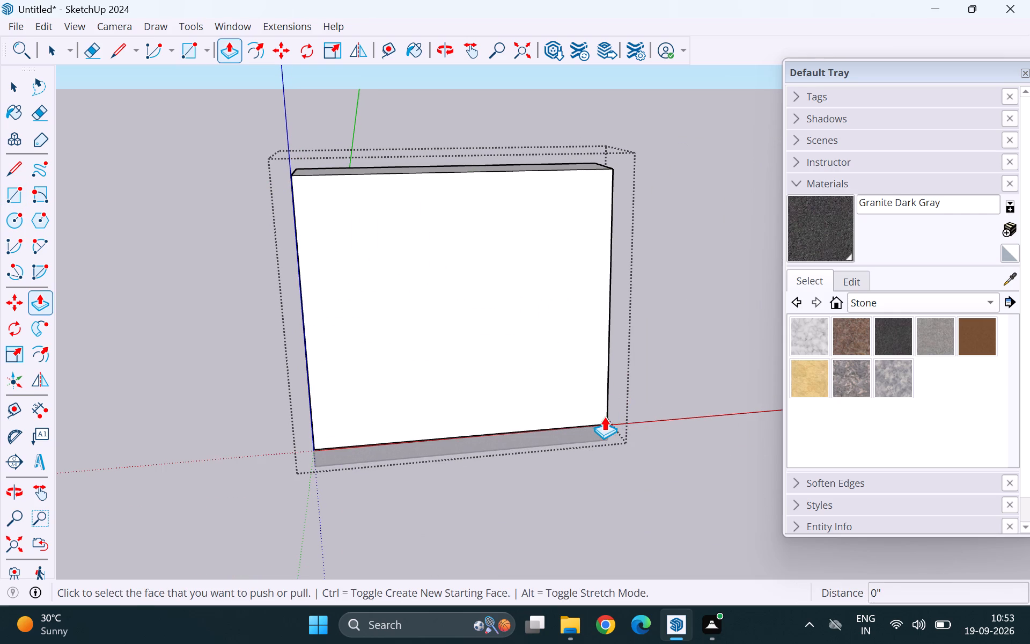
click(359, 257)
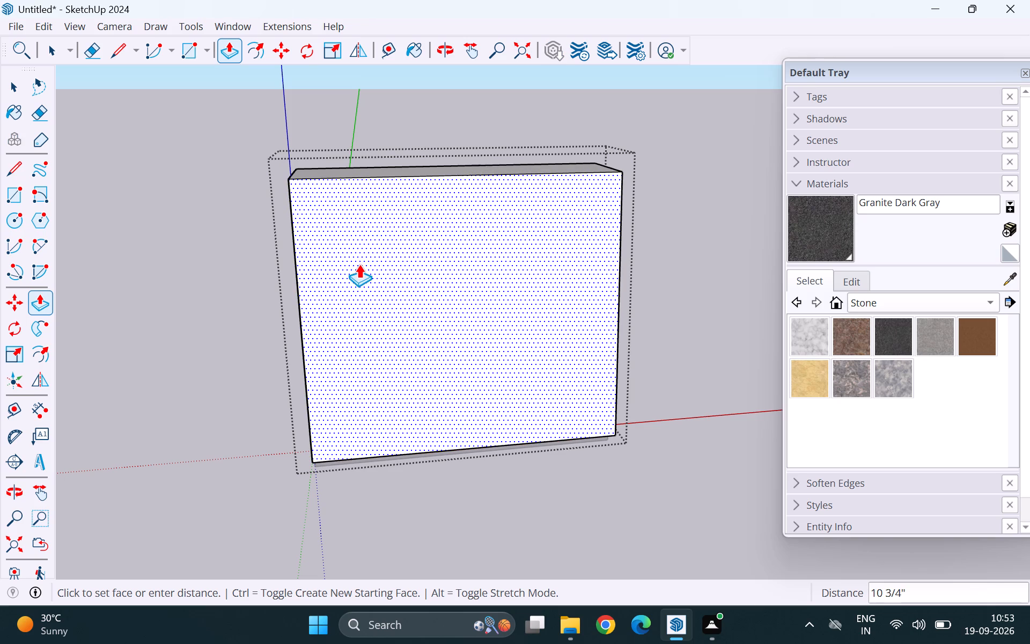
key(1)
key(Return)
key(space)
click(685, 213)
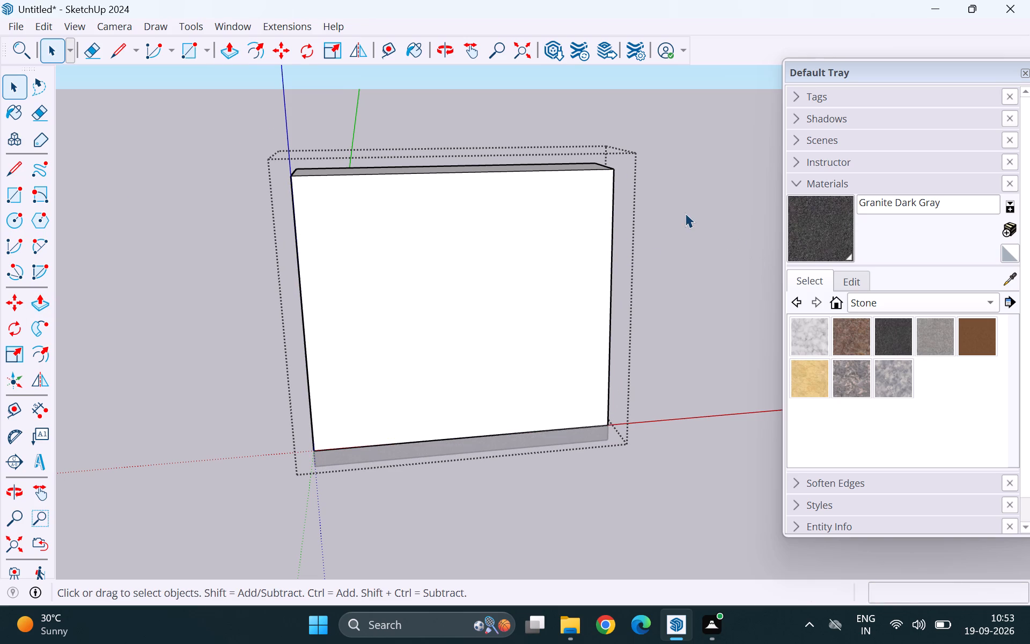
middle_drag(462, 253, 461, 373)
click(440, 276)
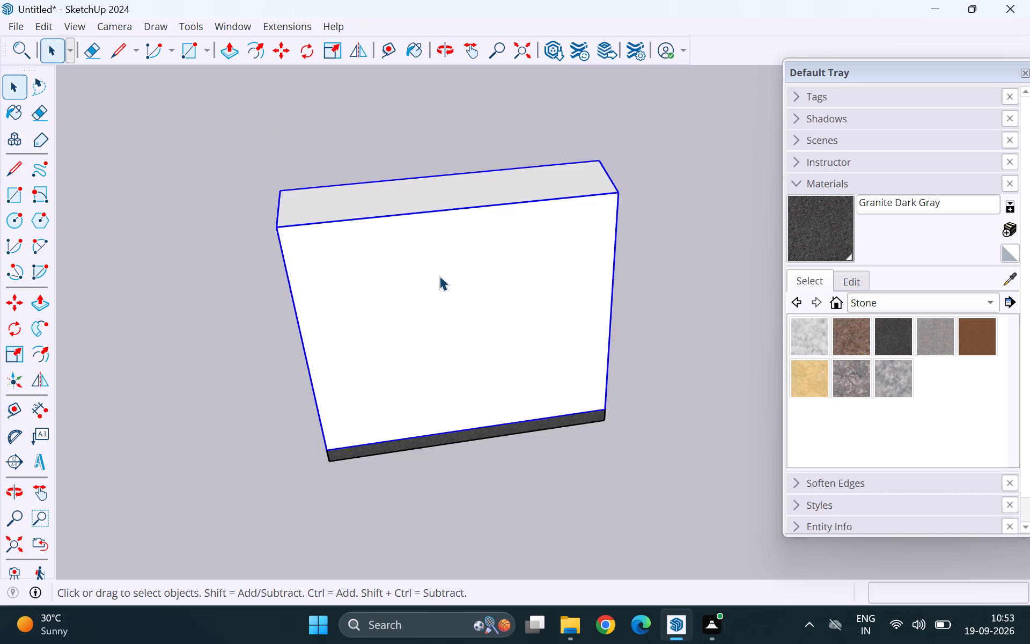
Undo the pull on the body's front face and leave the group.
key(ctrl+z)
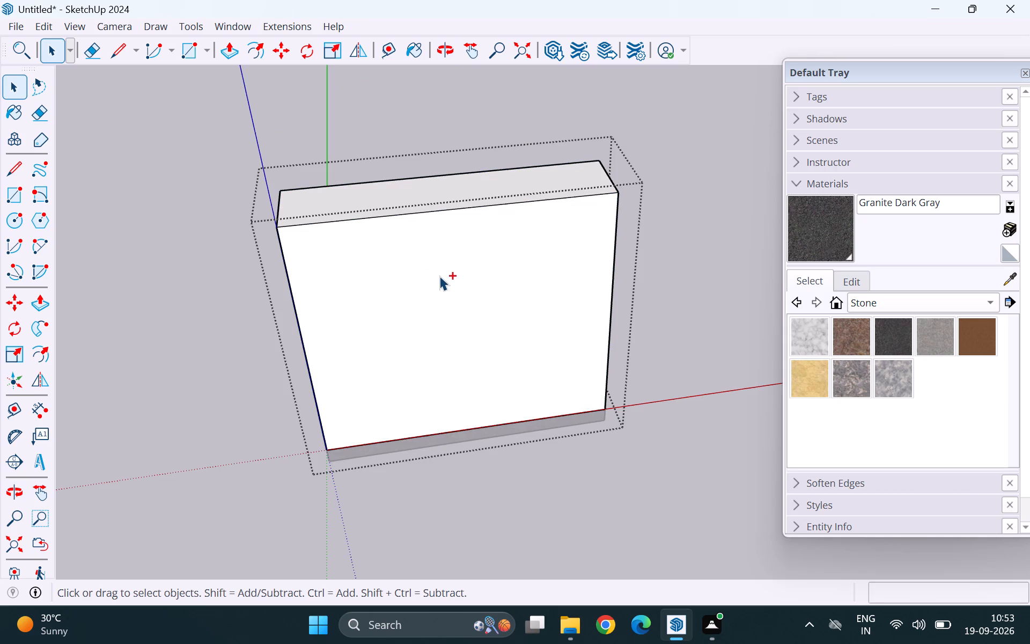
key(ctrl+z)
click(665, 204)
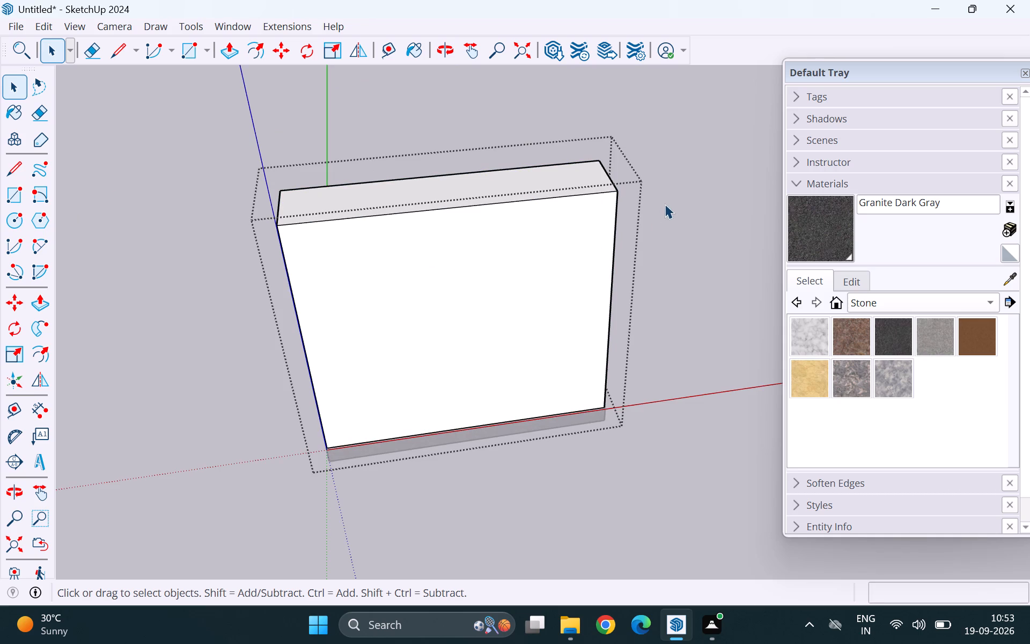
Examine the wardrobe's front face, its upper corner and the recess above the granite base.
scroll(667, 201, down, 3)
scroll(372, 232, up, 7)
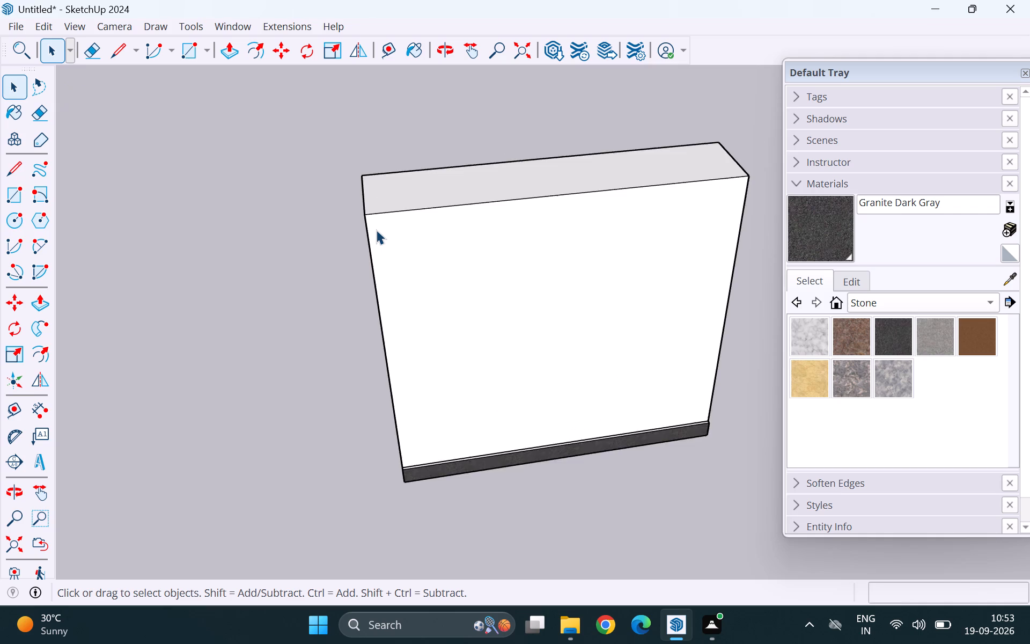
scroll(376, 230, up, 7)
scroll(186, 209, down, 9)
middle_drag(312, 305, 312, 269)
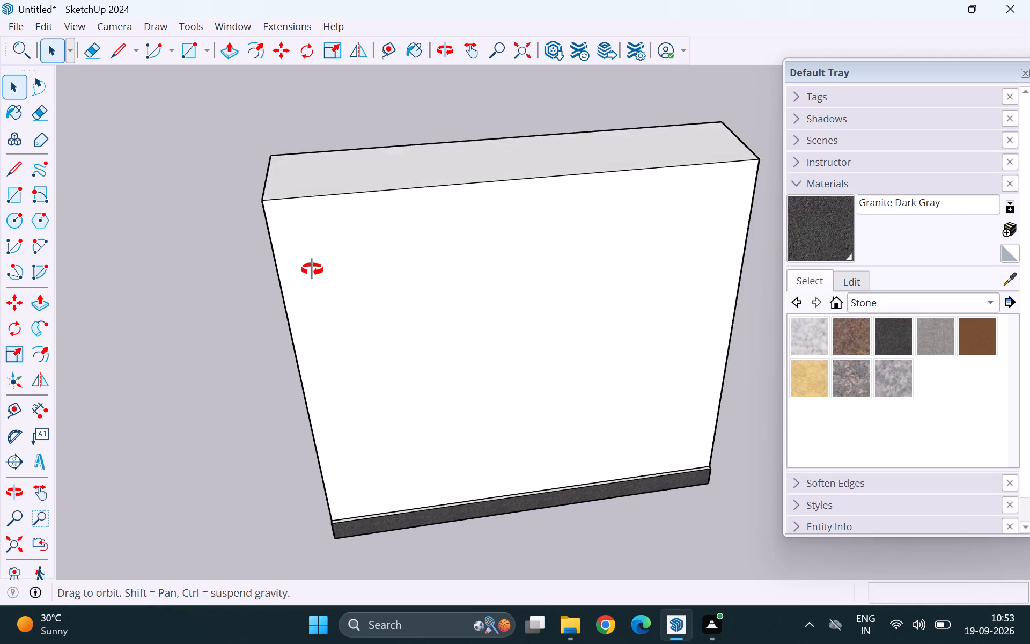
middle_drag(312, 269, 324, 234)
scroll(323, 238, up, 1)
scroll(309, 153, up, 5)
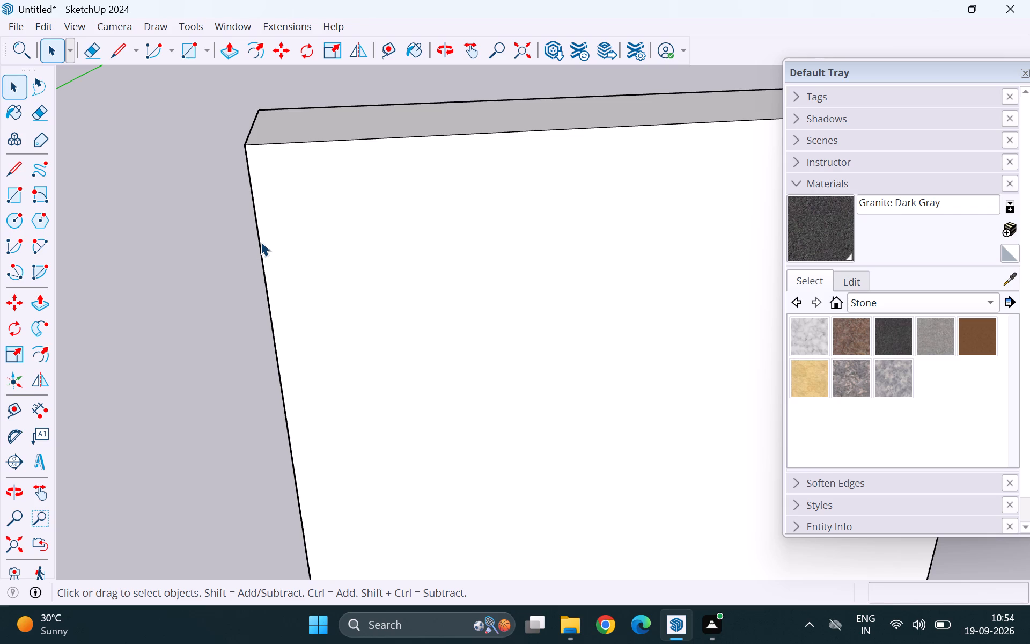
scroll(211, 239, down, 9)
middle_drag(303, 225, 313, 263)
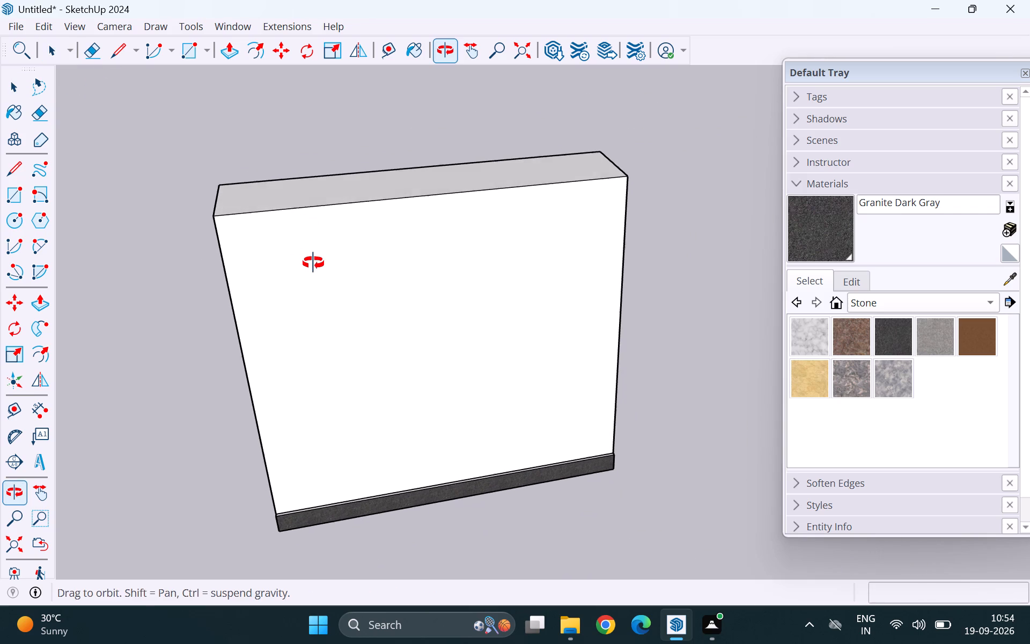
middle_drag(313, 263, 313, 266)
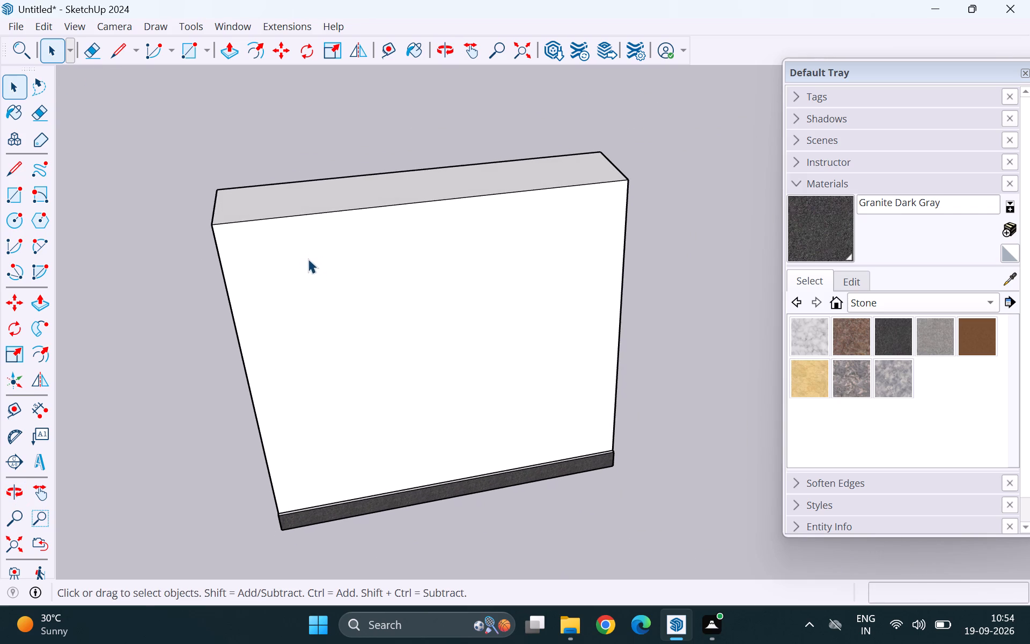
Copy the front face from inside the wardrobe body group and paste it in place outside the group.
double_click(326, 264)
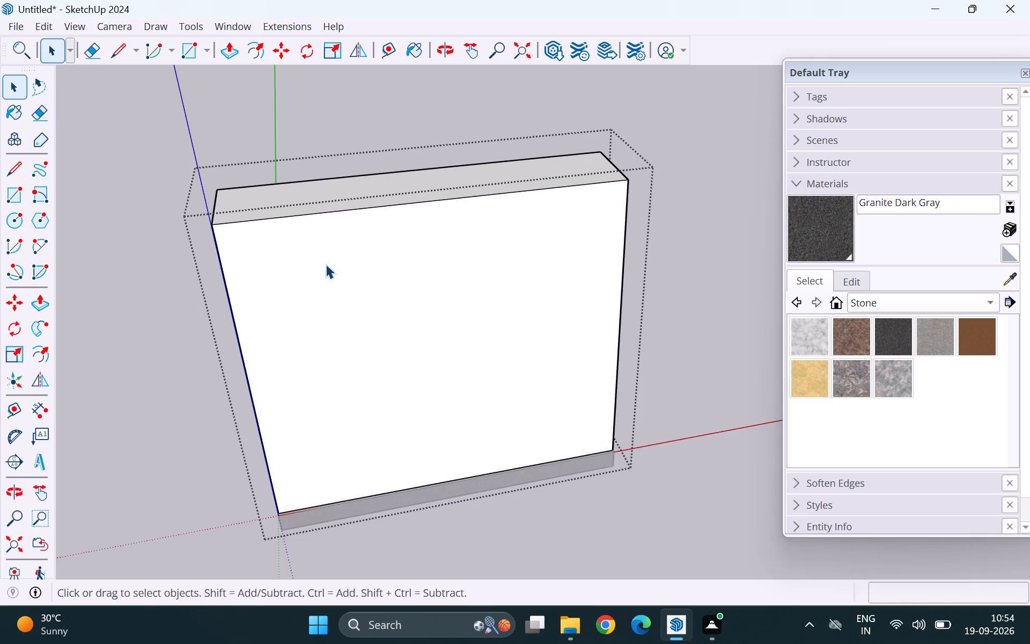
click(326, 264)
key(ctrl+c)
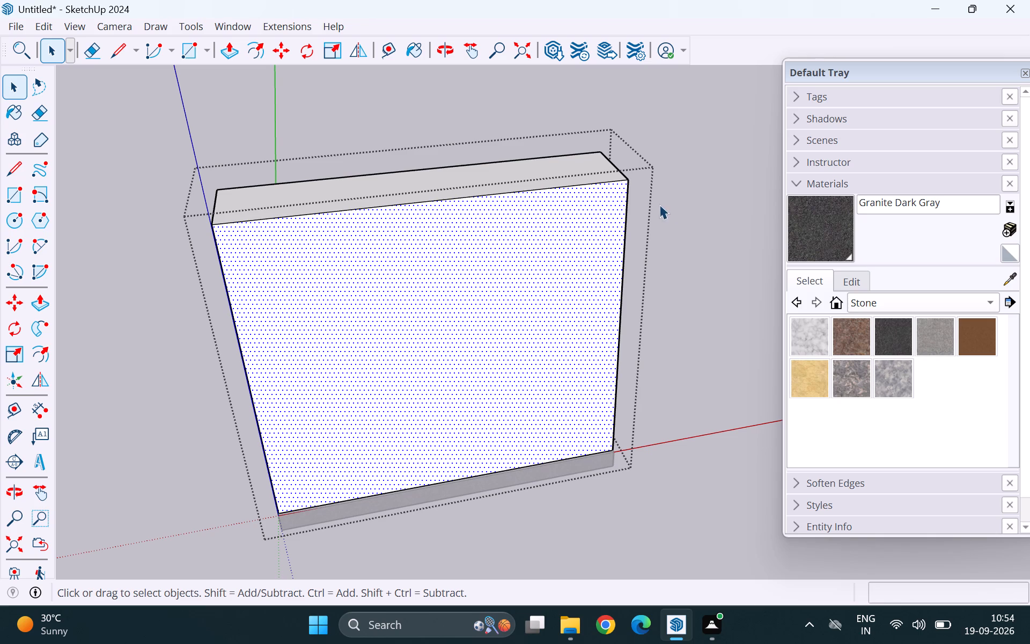
click(672, 189)
click(44, 22)
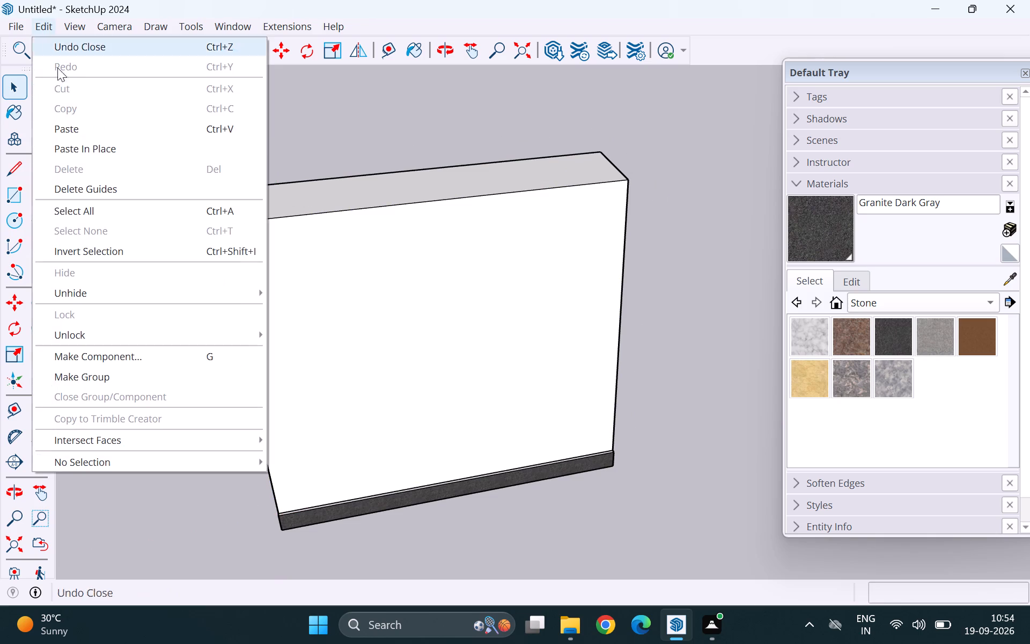
click(93, 144)
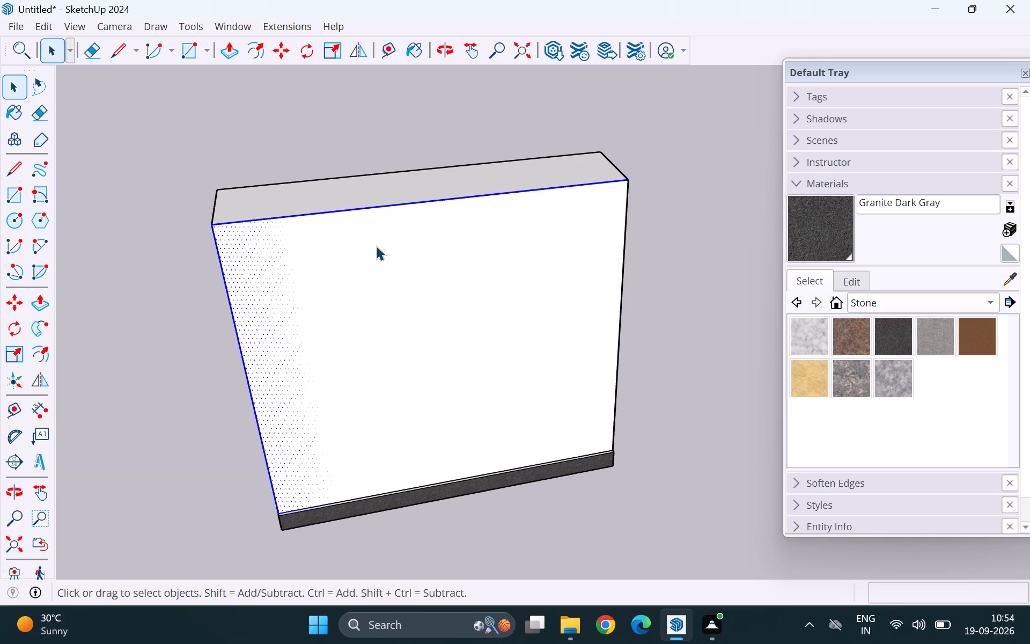
Pull the pasted front face outward by 1" to form a front panel.
key(p)
click(367, 258)
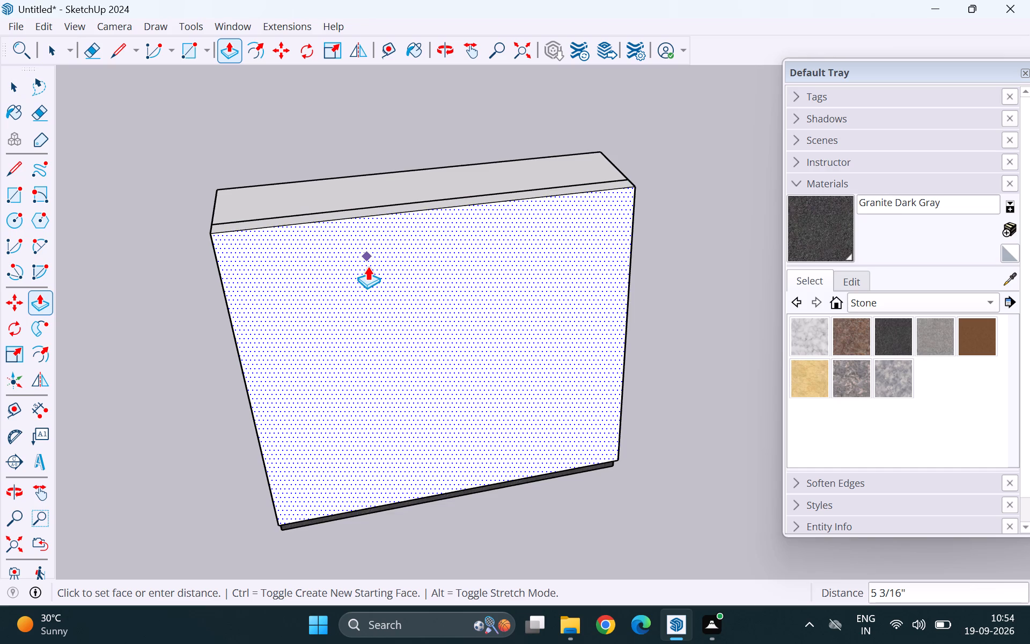
key(1)
key(Return)
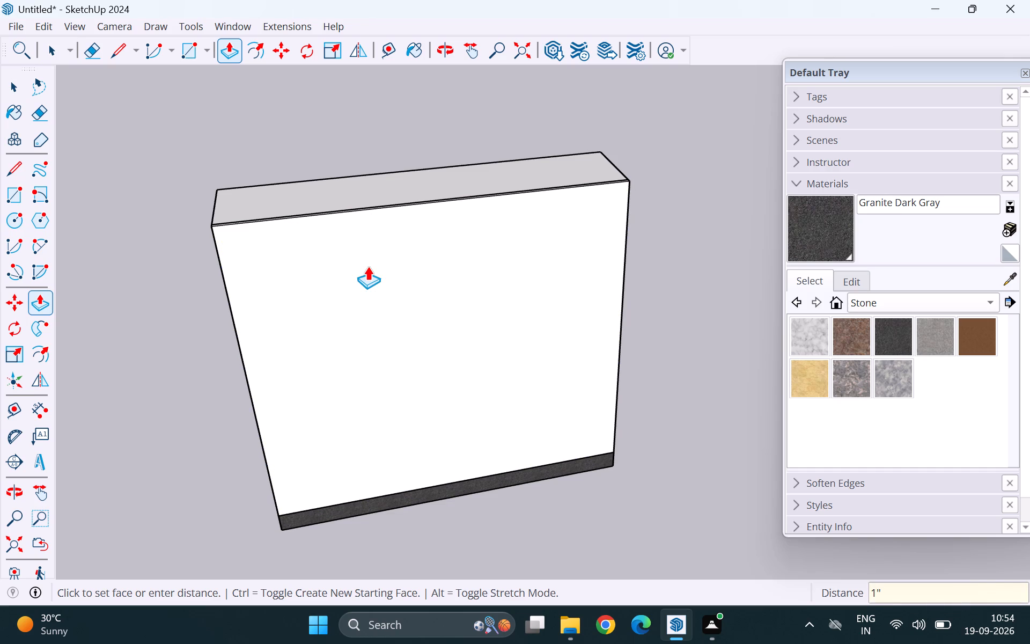
key(space)
Select the whole 1" front panel with its edges and make it a group.
triple_click(420, 256)
triple_click(418, 257)
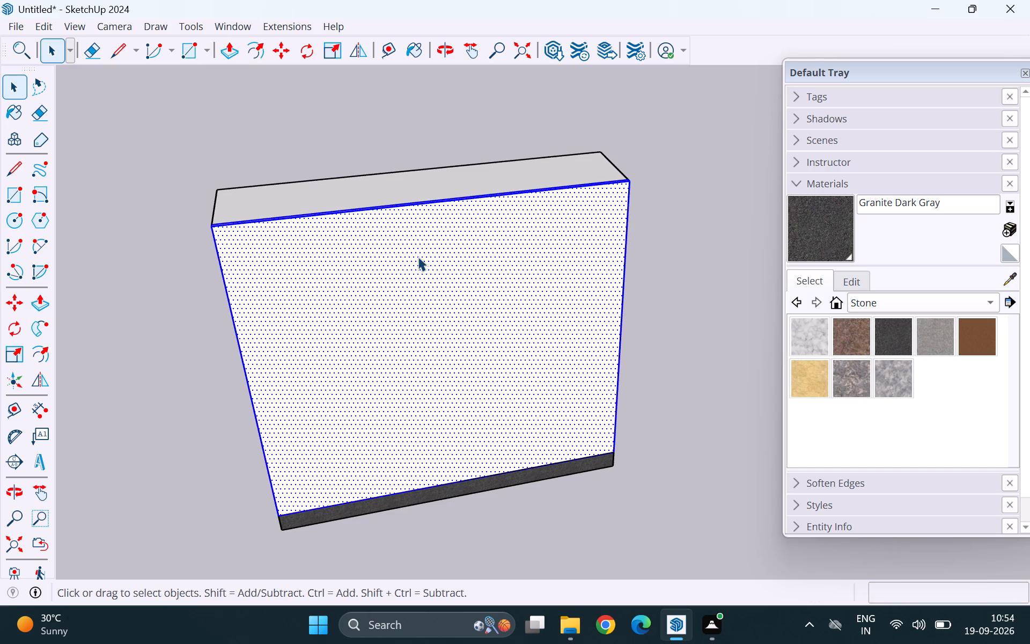
double_click(418, 257)
right_click(418, 257)
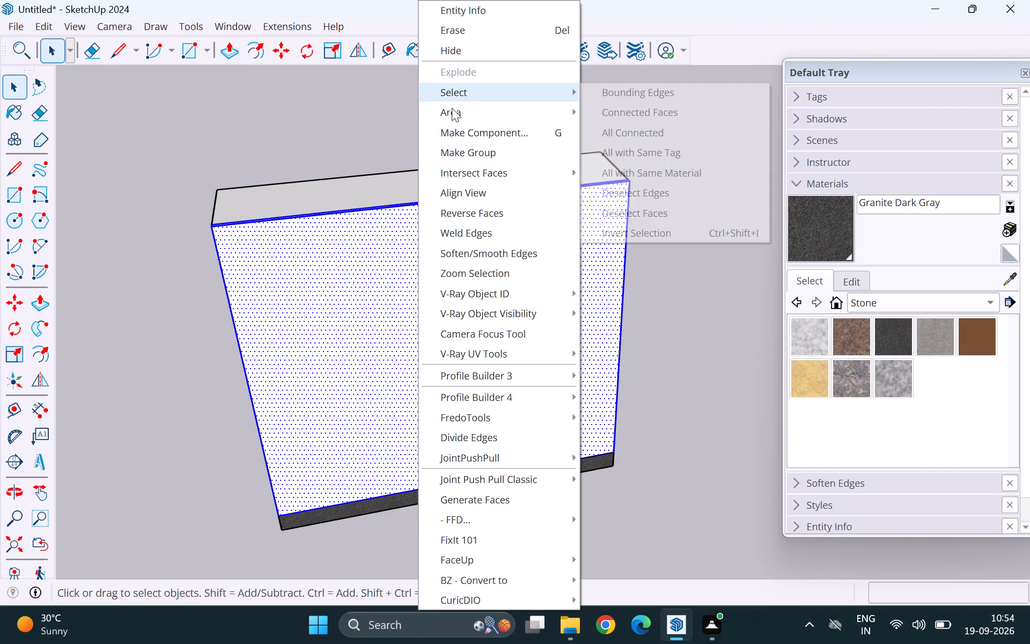
click(469, 150)
click(332, 130)
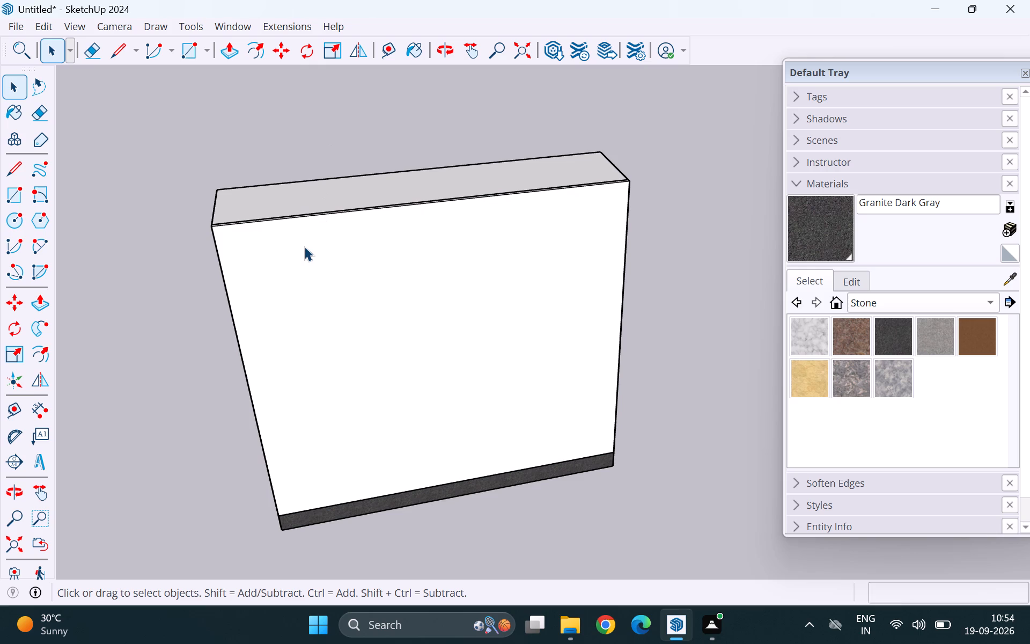
Open the front panel group for editing.
middle_drag(245, 226, 241, 331)
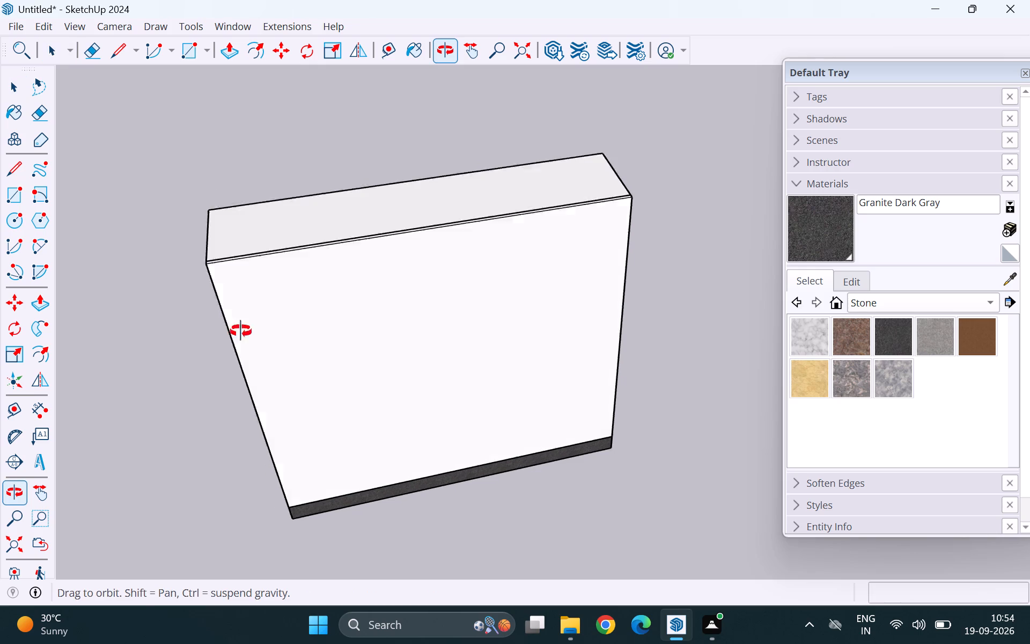
middle_drag(241, 331, 269, 166)
scroll(259, 219, up, 4)
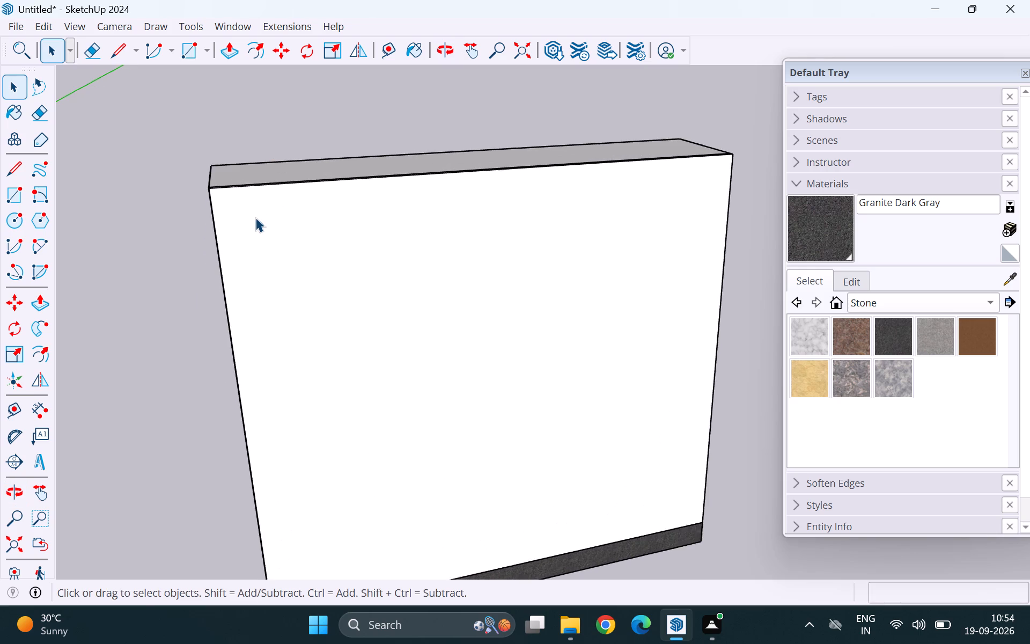
click(256, 226)
click(253, 225)
double_click(253, 222)
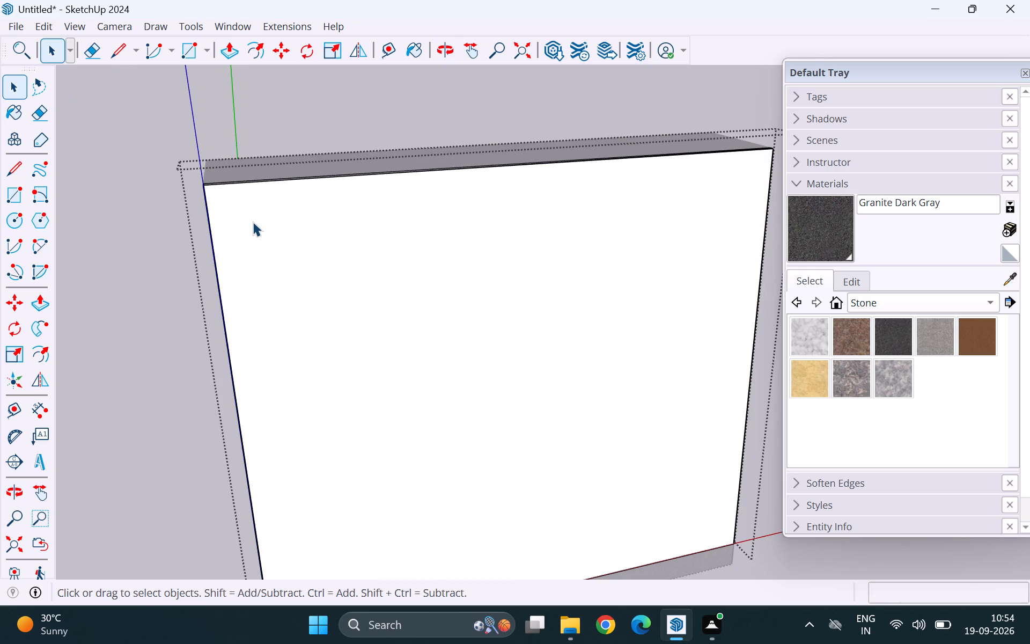
Place a vertical guide 18" in from the left edge of the front panel with the Tape Measure tool.
scroll(186, 181, down, 4)
middle_drag(260, 260, 279, 202)
middle_drag(542, 317, 533, 318)
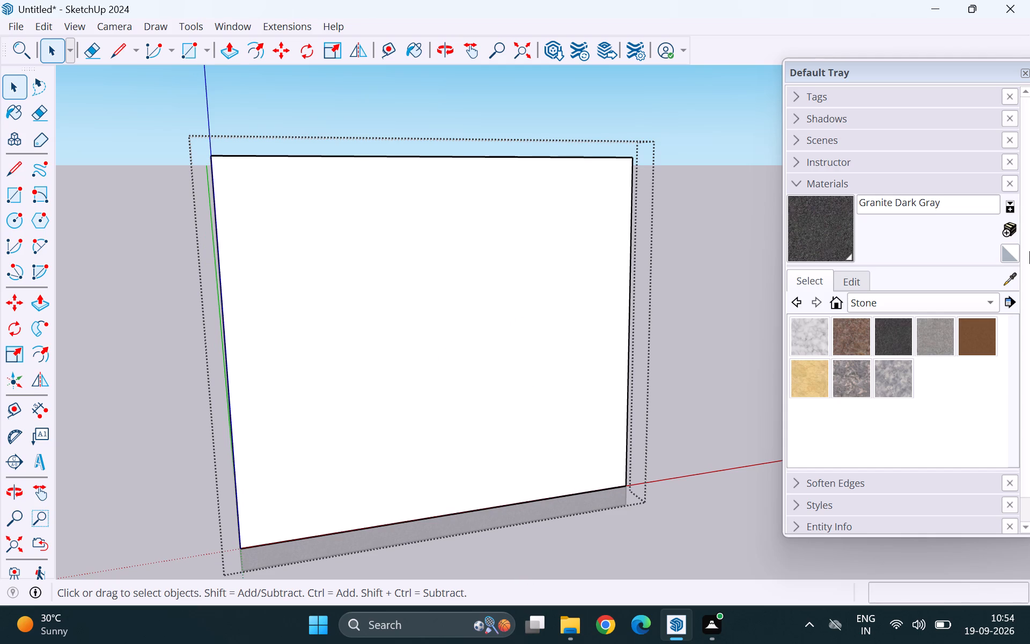
scroll(396, 237, down, 3)
middle_drag(430, 213, 371, 264)
scroll(297, 181, up, 5)
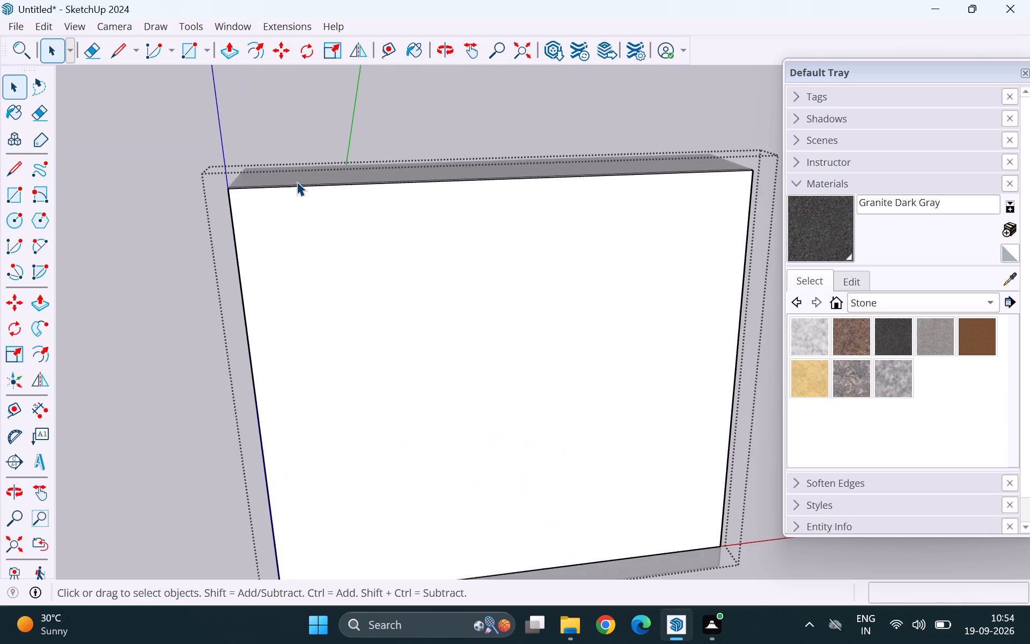
scroll(278, 201, up, 5)
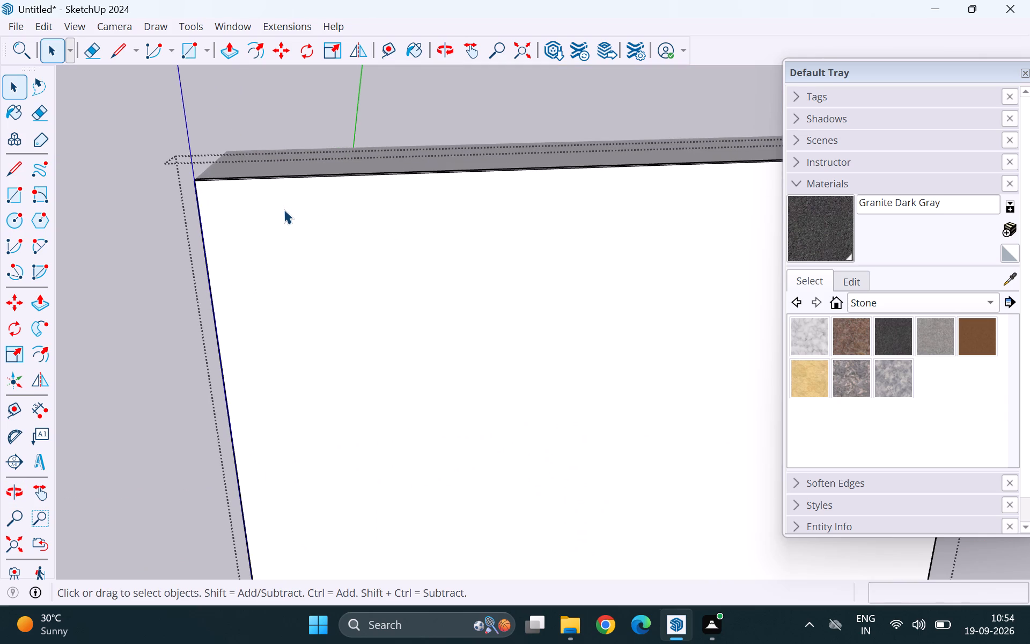
key(t)
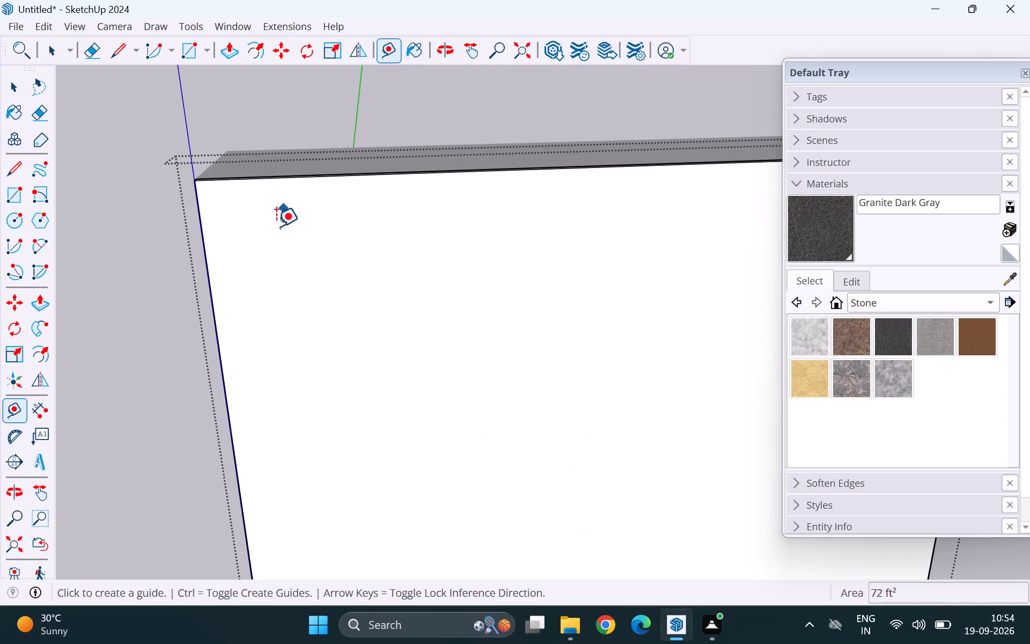
drag(198, 237, 203, 239)
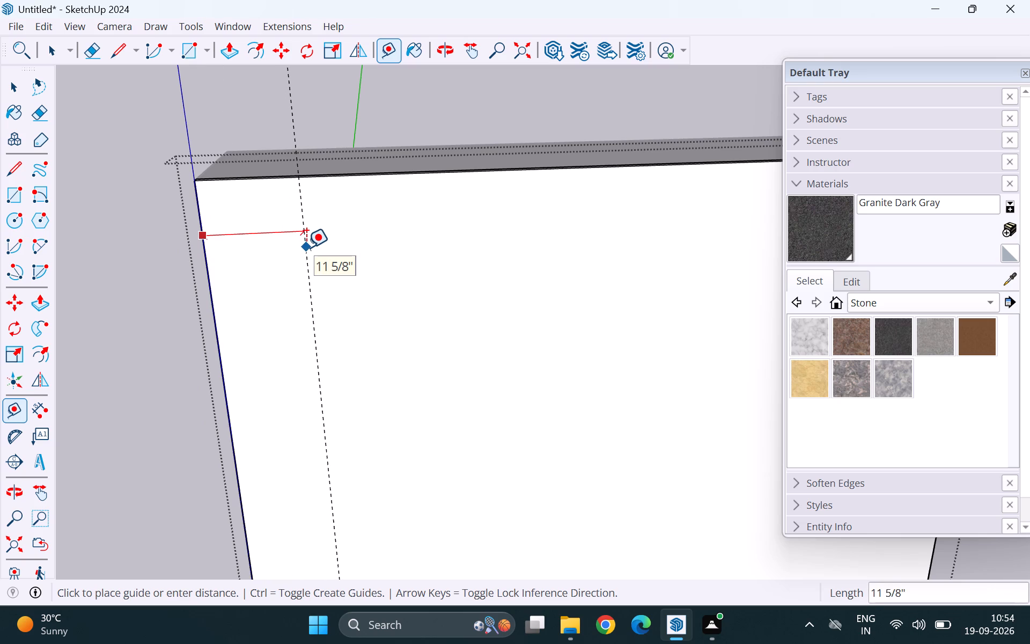
text(18)
key(Return)
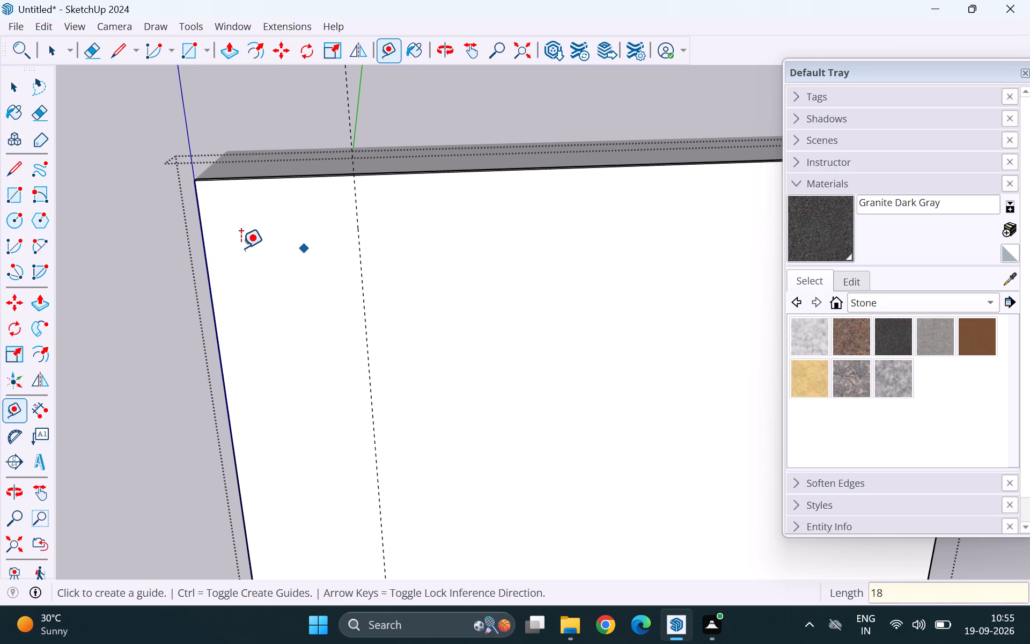
Add a second vertical guide on the panel face, offset 18" to the right of the first guide.
scroll(241, 247, down, 5)
click(321, 255)
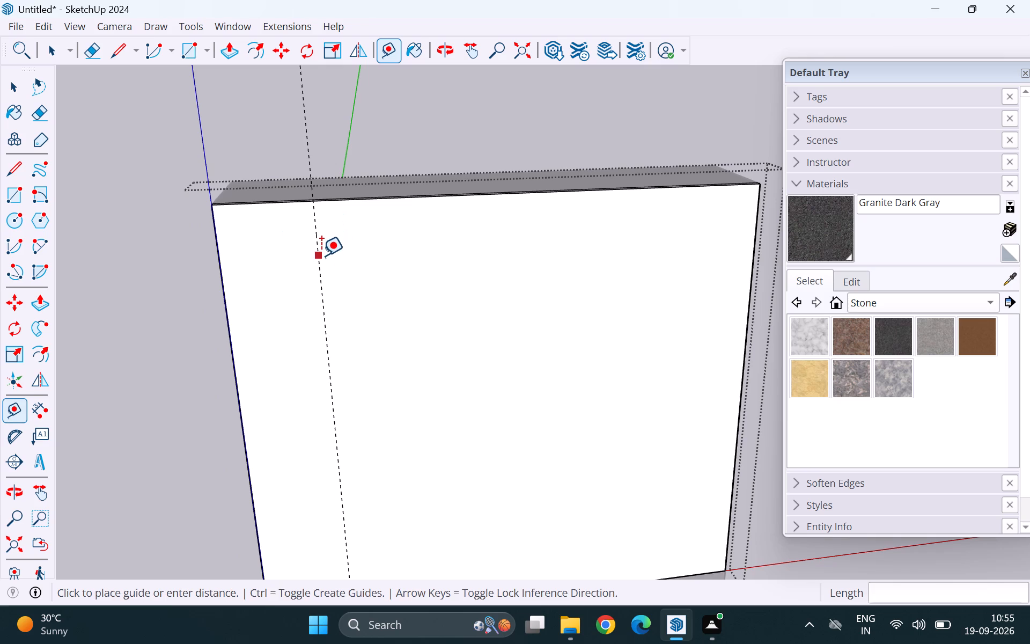
text(18)
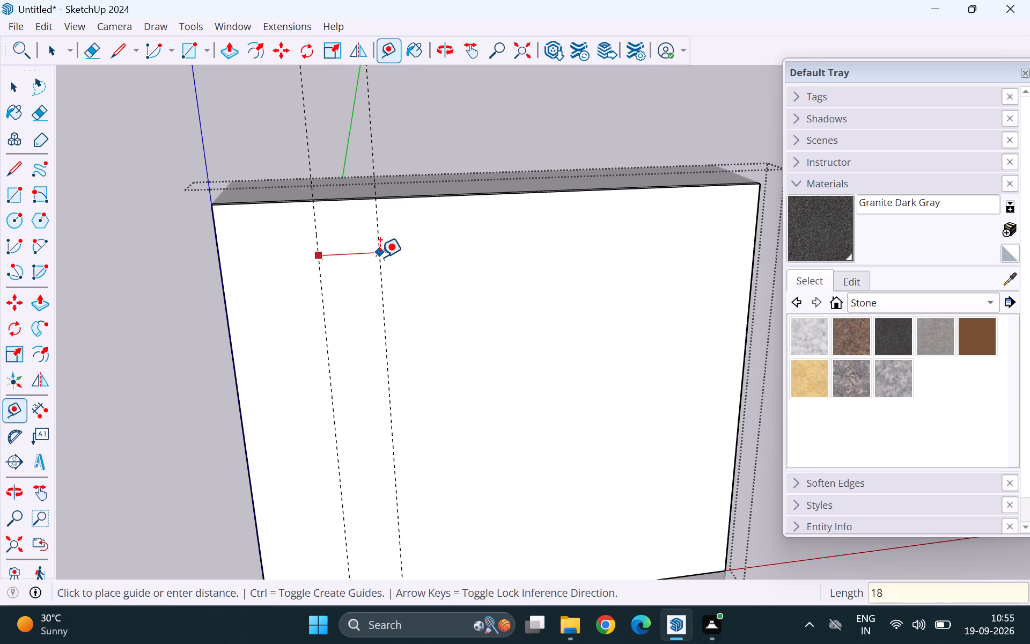
key(Return)
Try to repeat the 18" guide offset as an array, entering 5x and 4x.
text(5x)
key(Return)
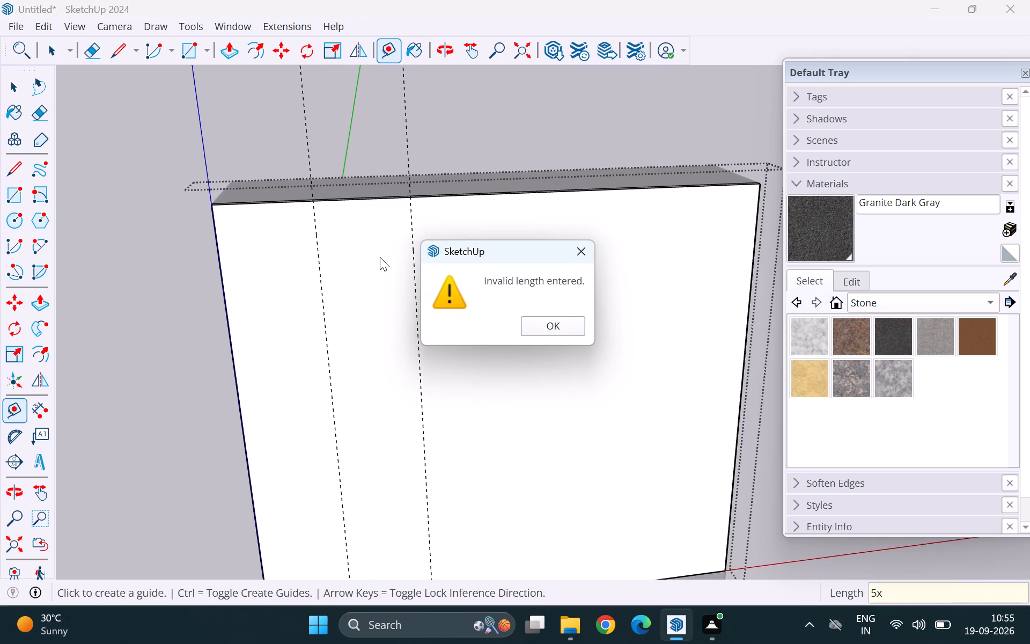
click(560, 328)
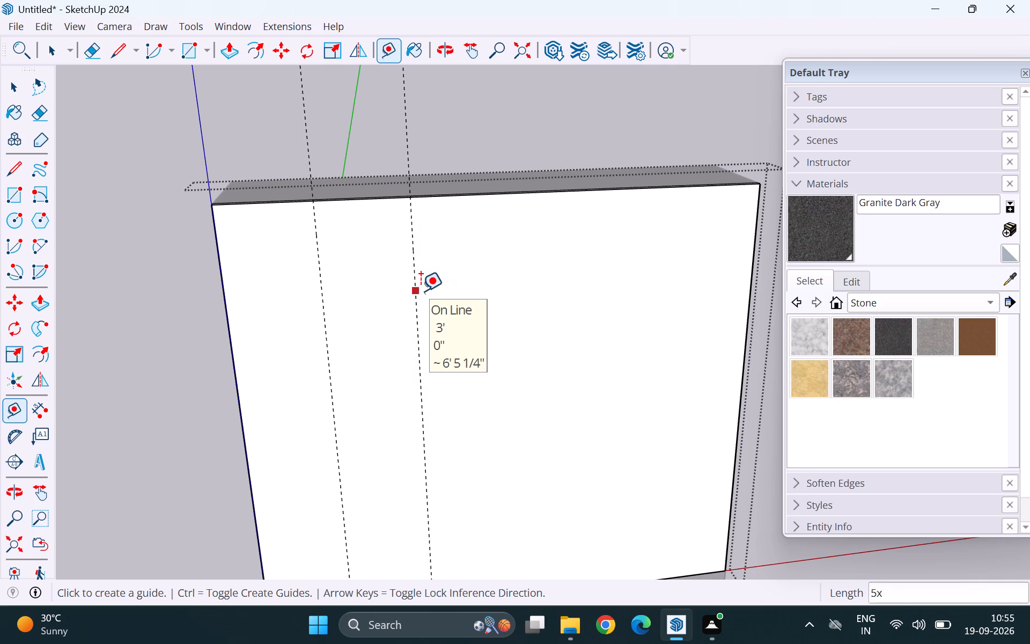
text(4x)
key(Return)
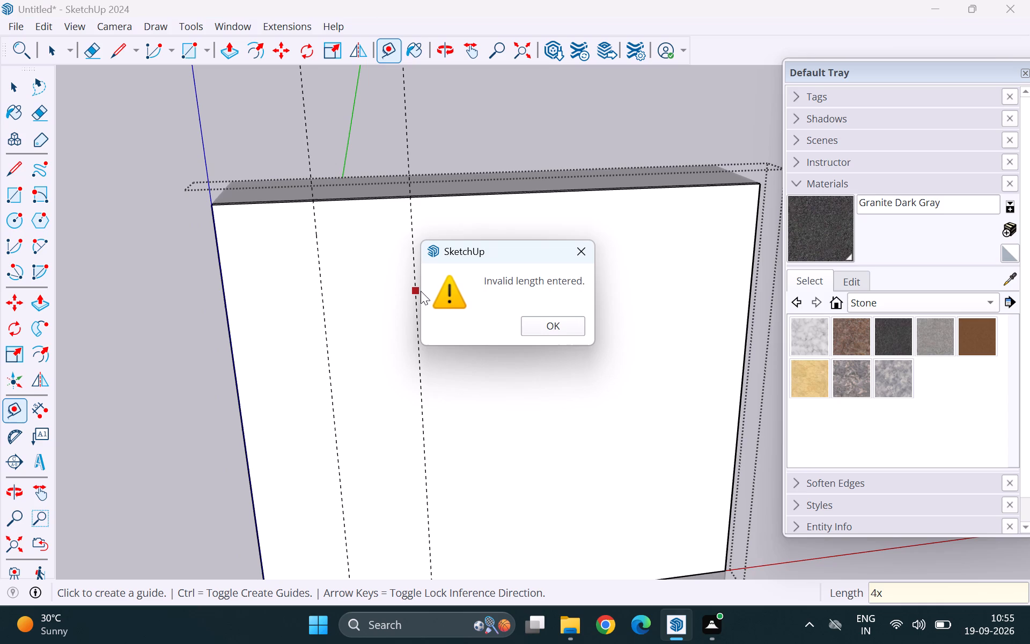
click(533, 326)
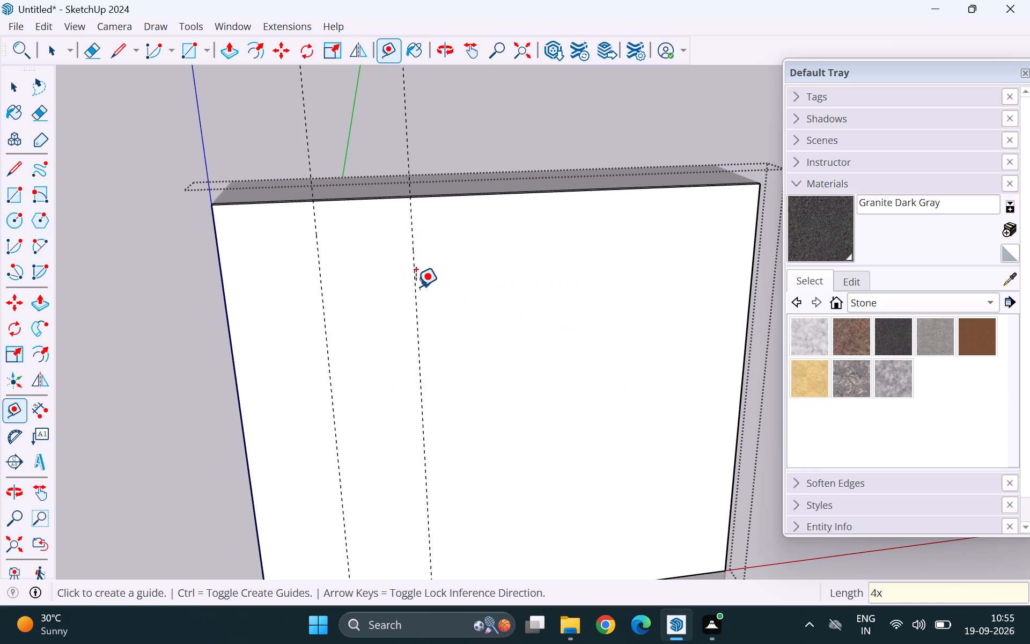
Add three more vertical guides across the panel, each offset 18" to the right of the previous one.
click(412, 289)
text(18)
key(Return)
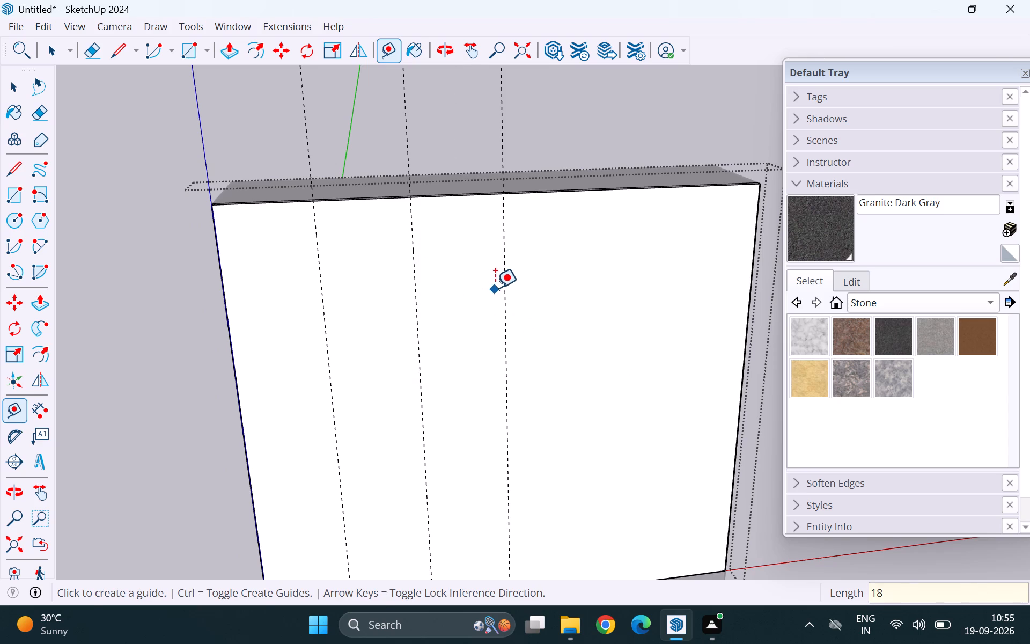
click(502, 288)
text(18)
key(Return)
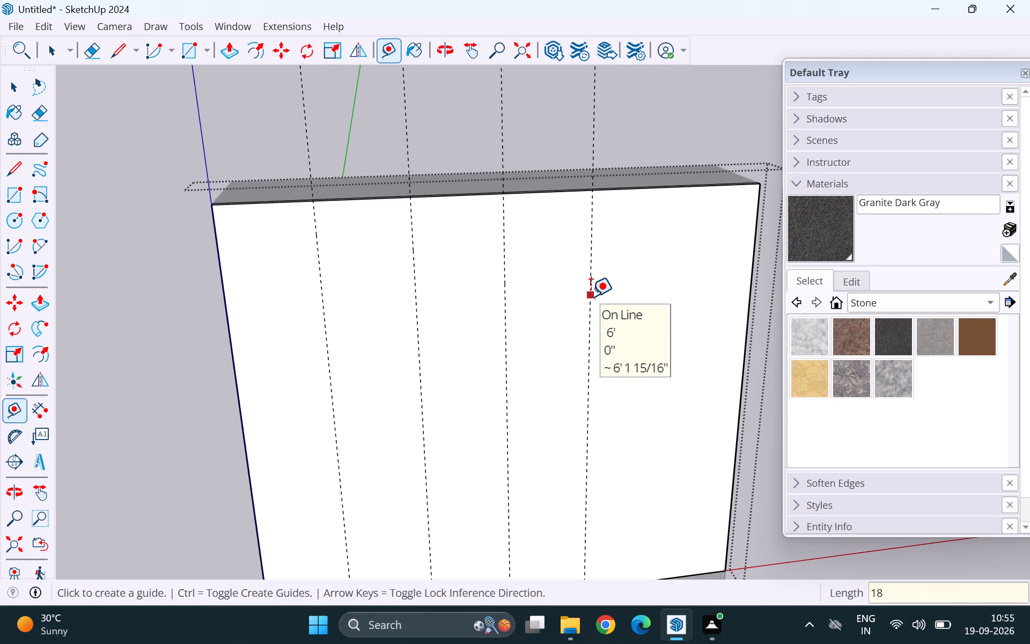
click(591, 296)
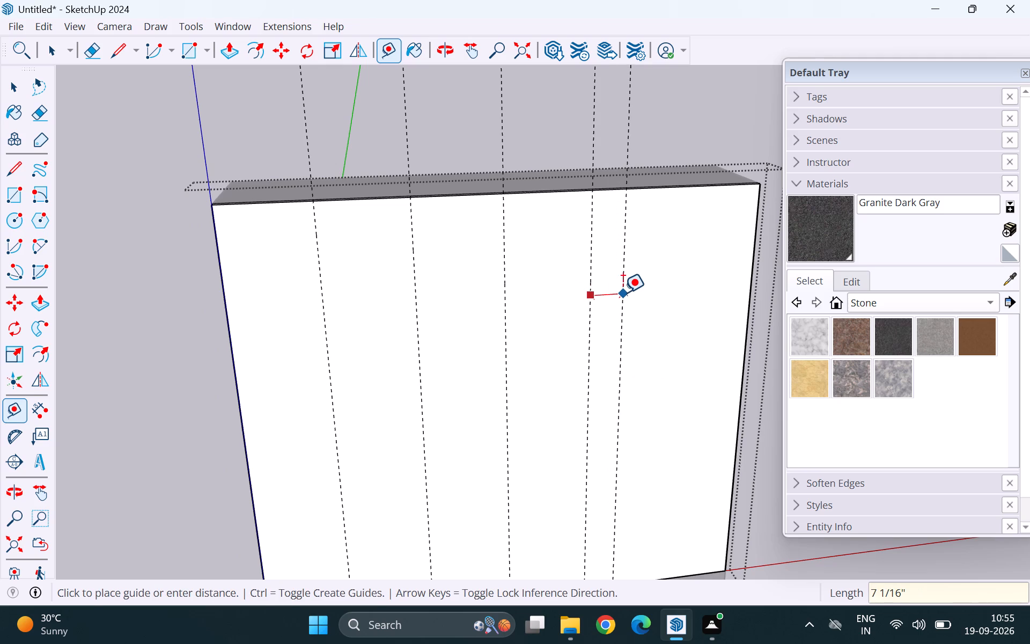
text(18)
key(Return)
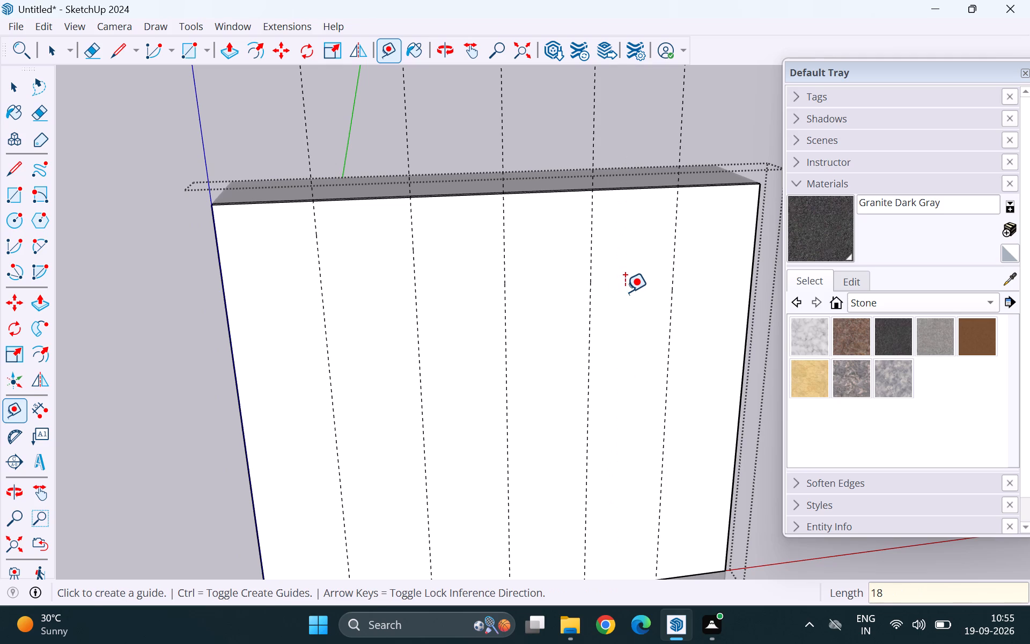
Measure the distance from the last vertical guide to the panel's right edge, without placing another guide.
click(672, 259)
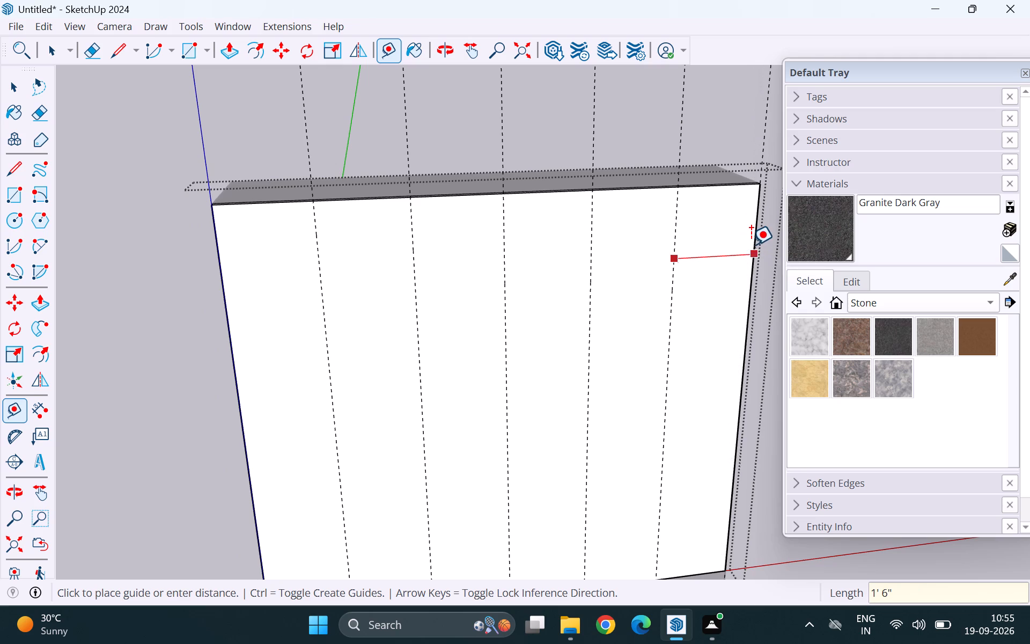
scroll(752, 244, up, 11)
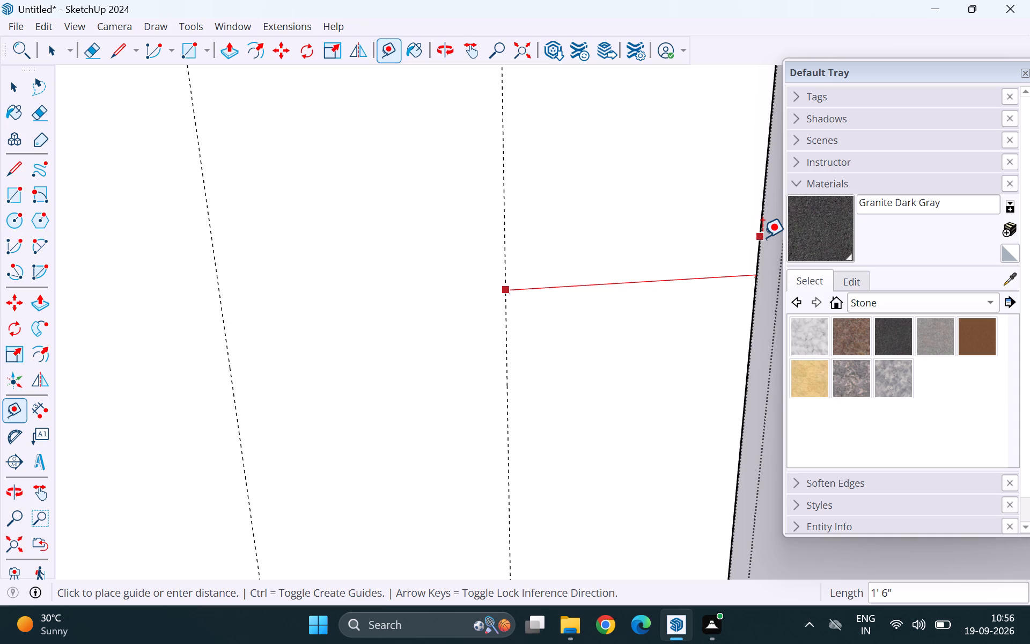
key(space)
Place a horizontal guide 2' below the panel's top edge, locked to the vertical axis.
scroll(670, 294, down, 4)
scroll(618, 252, down, 5)
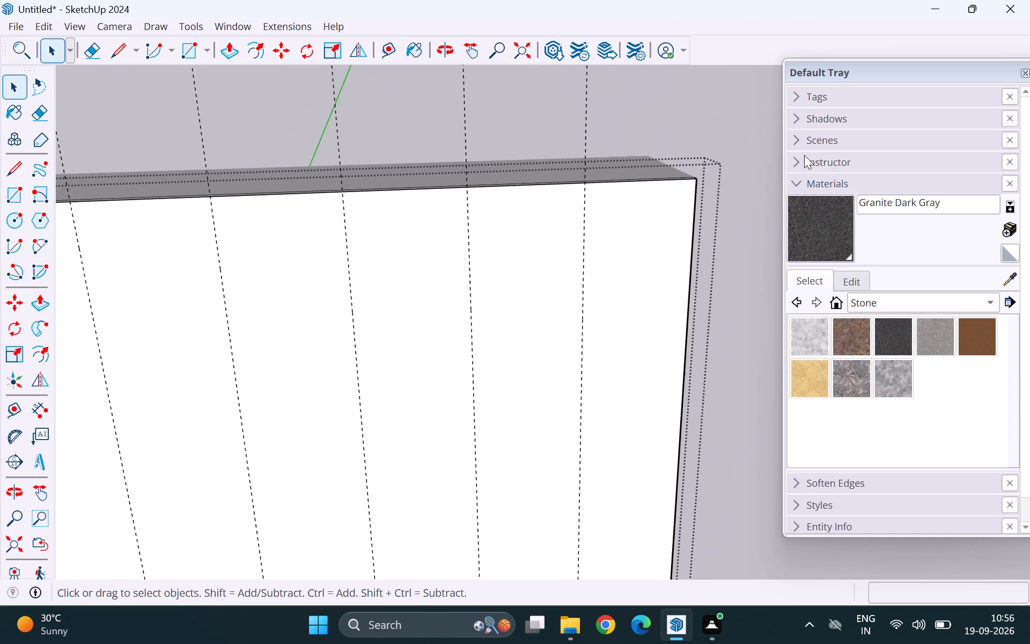
scroll(803, 158, down, 3)
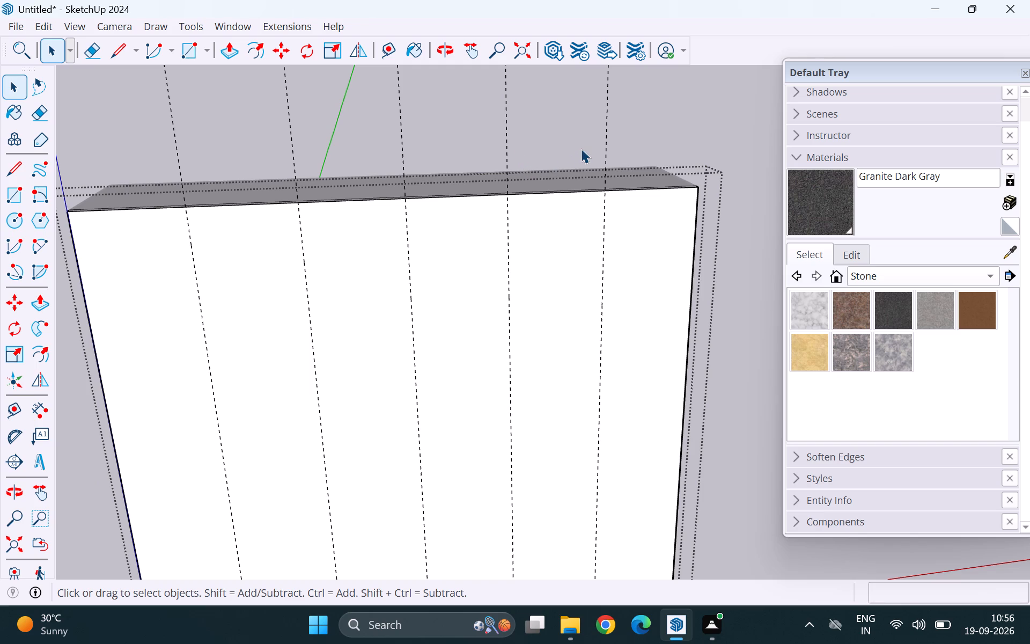
scroll(581, 149, down, 4)
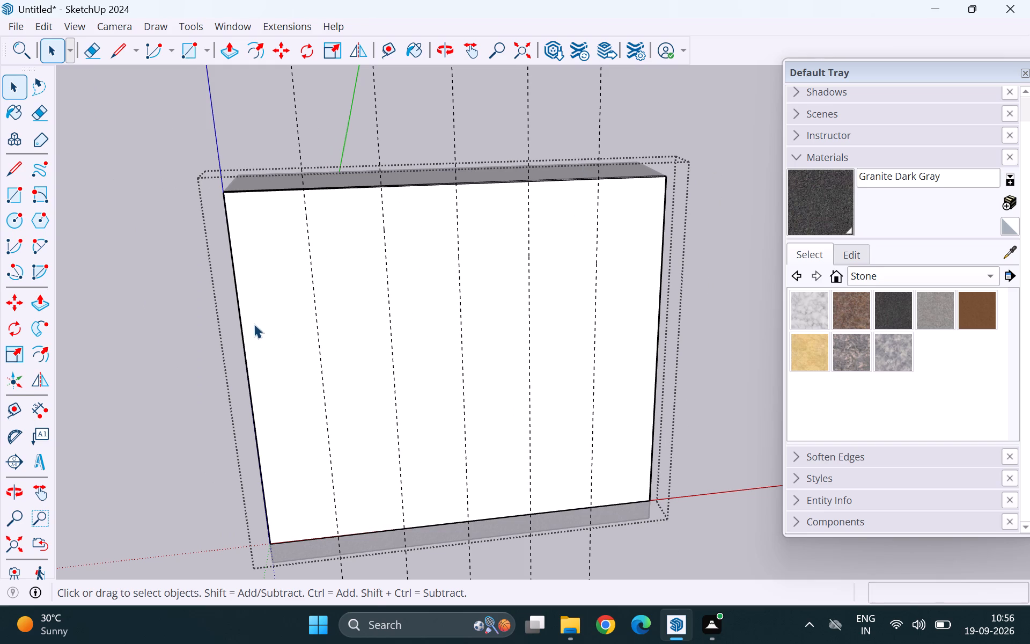
key(t)
click(345, 192)
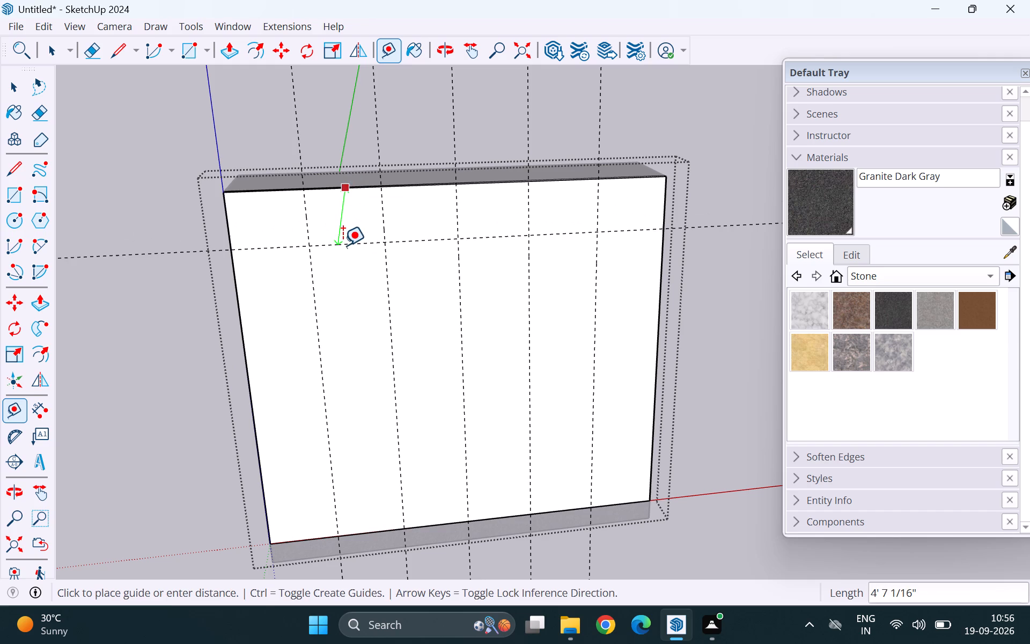
key(Up)
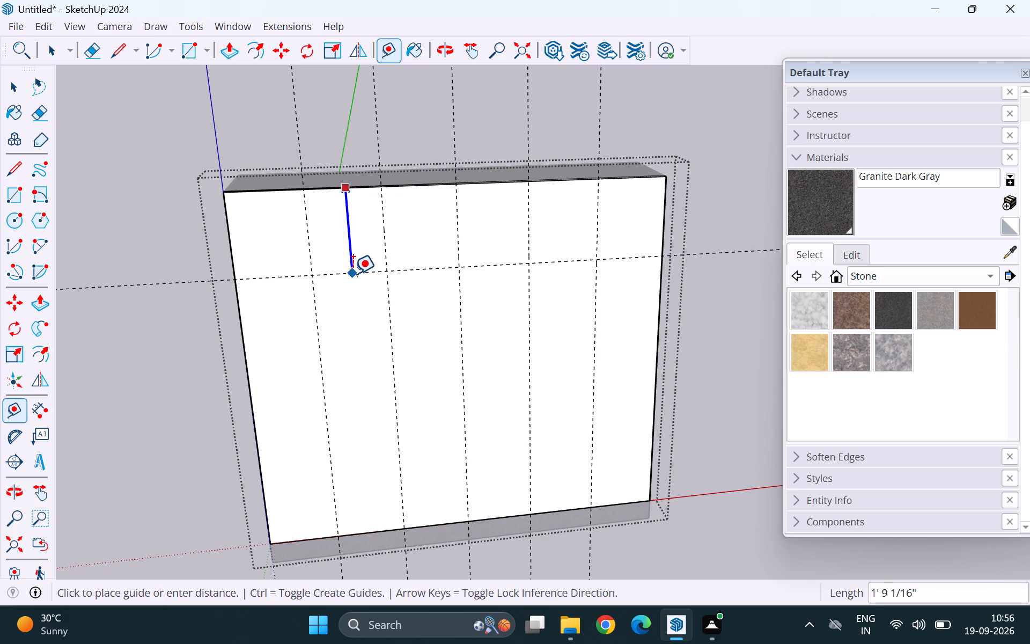
text(2')
key(Return)
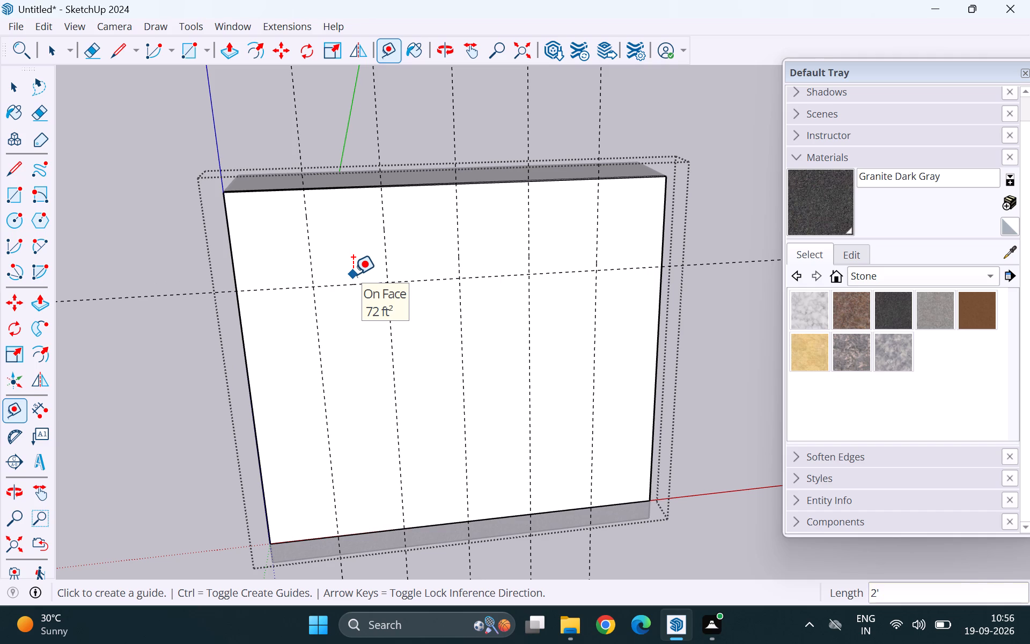
Draw a 2' by 1' 6" rectangle from the panel's upper-left corner to the intersection of the first vertical and horizontal guides.
key(r)
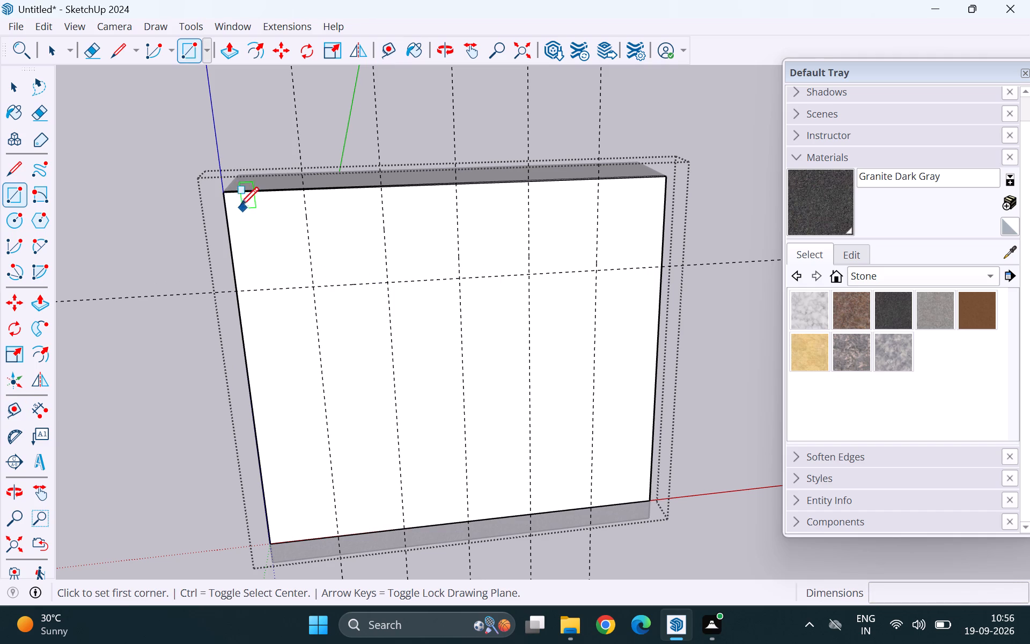
middle_drag(233, 235, 295, 211)
scroll(231, 184, up, 7)
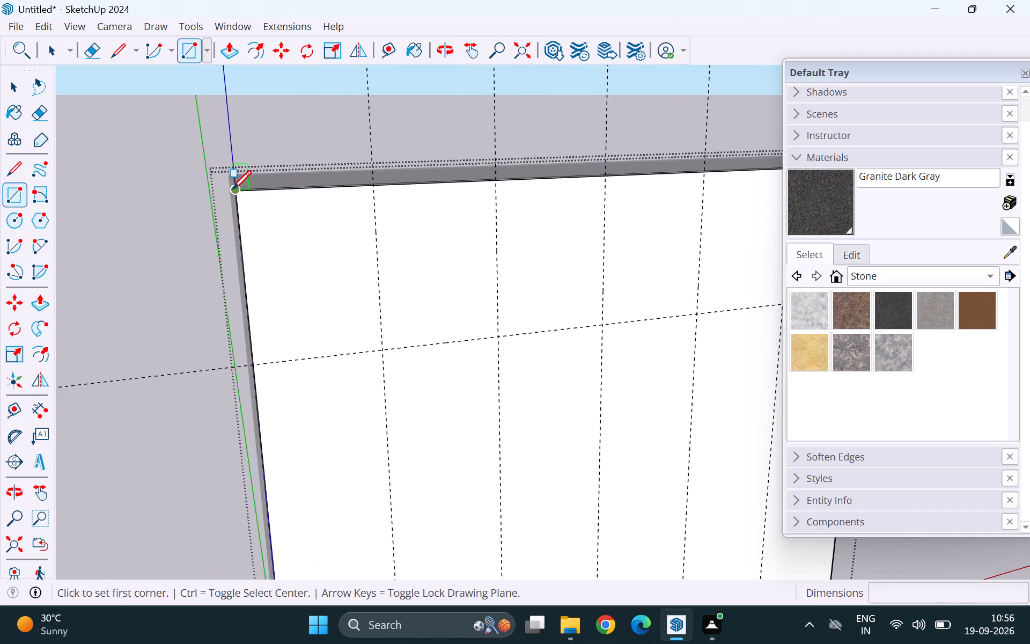
scroll(232, 189, up, 4)
scroll(256, 225, up, 5)
click(231, 172)
scroll(219, 237, down, 4)
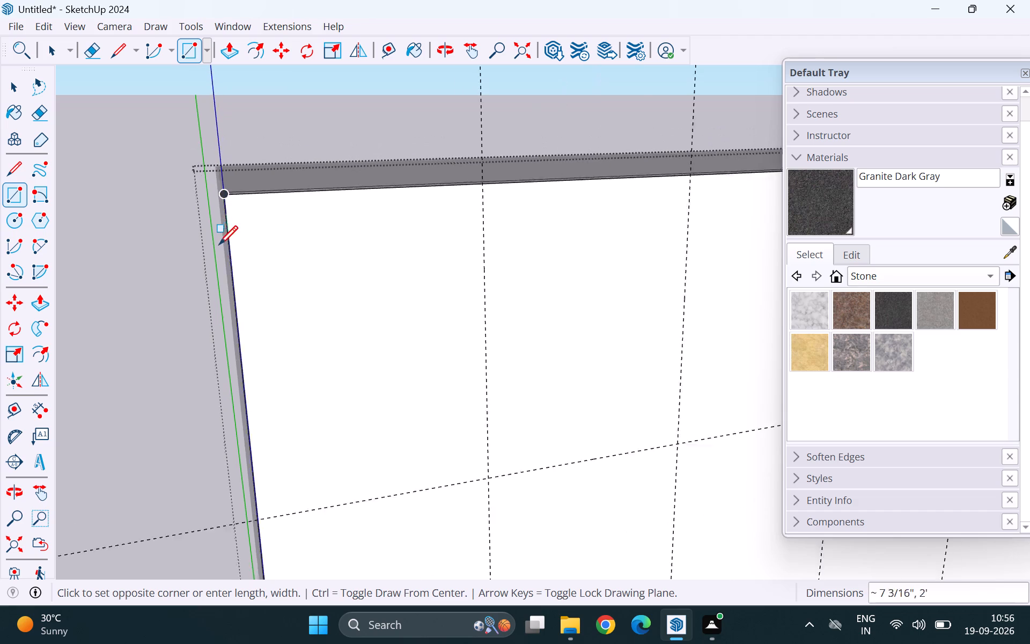
scroll(219, 244, down, 6)
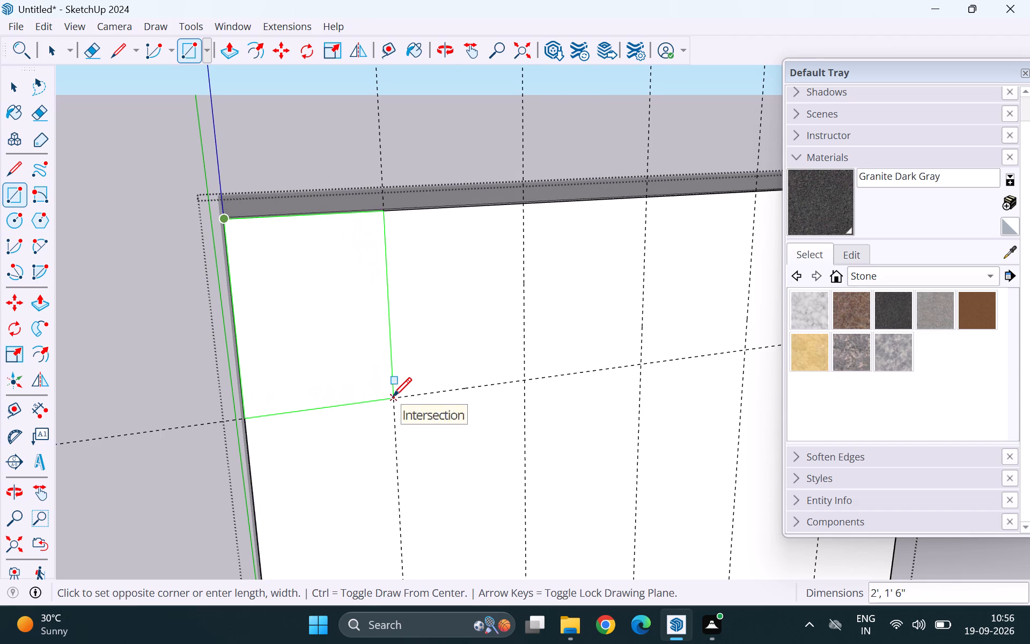
click(393, 396)
key(space)
scroll(210, 352, down, 3)
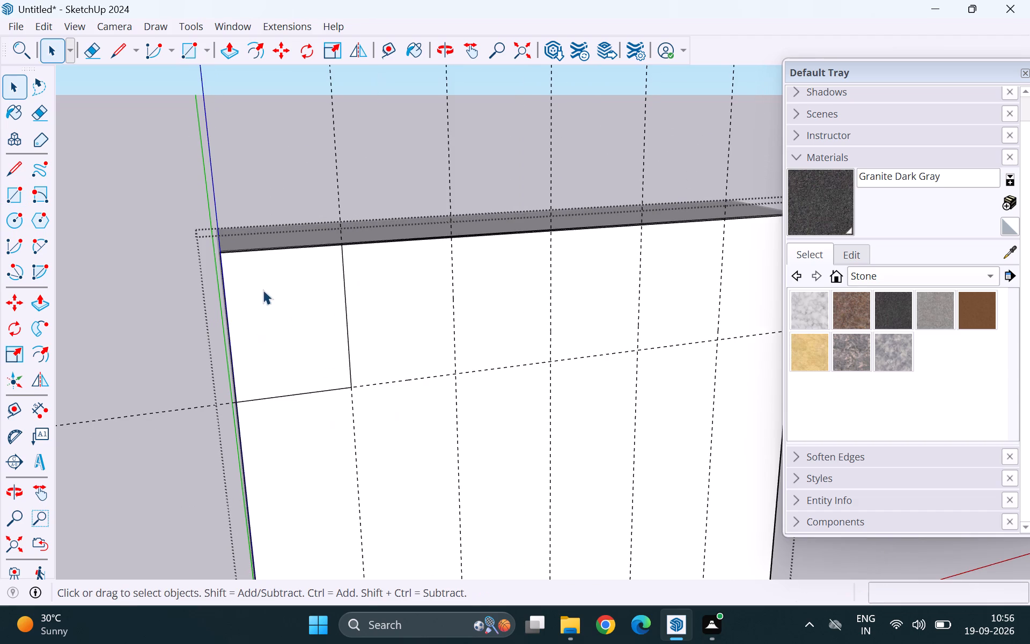
middle_drag(264, 286, 257, 323)
middle_click(252, 333)
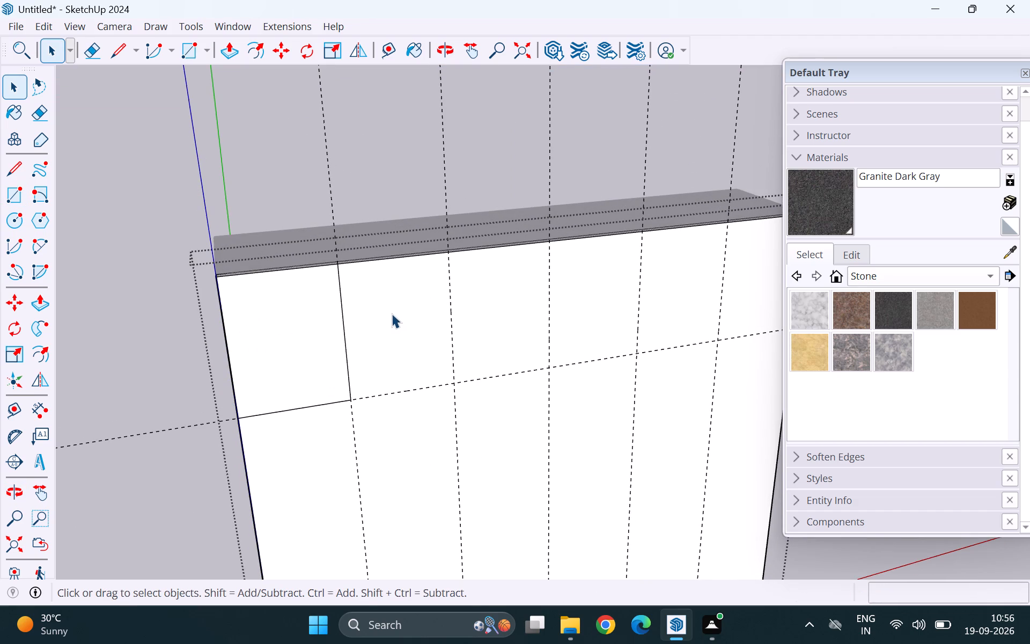
Copy the upper-left rectangle's face 1' 6" to the right between guide intersections and repeat it as a 4x array along the top.
click(290, 312)
triple_click(290, 312)
double_click(290, 312)
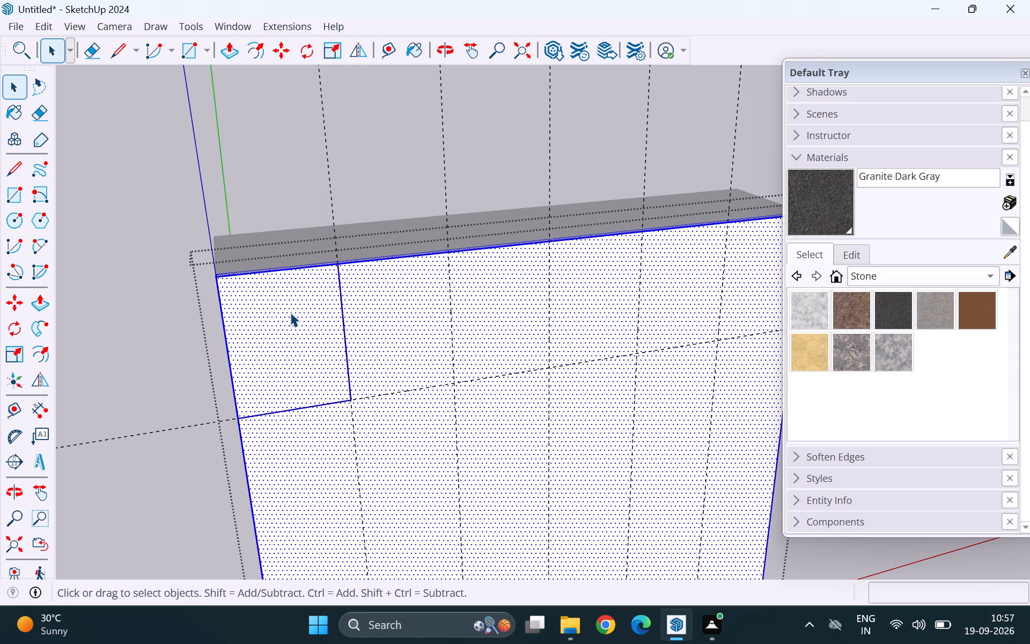
click(277, 188)
click(285, 327)
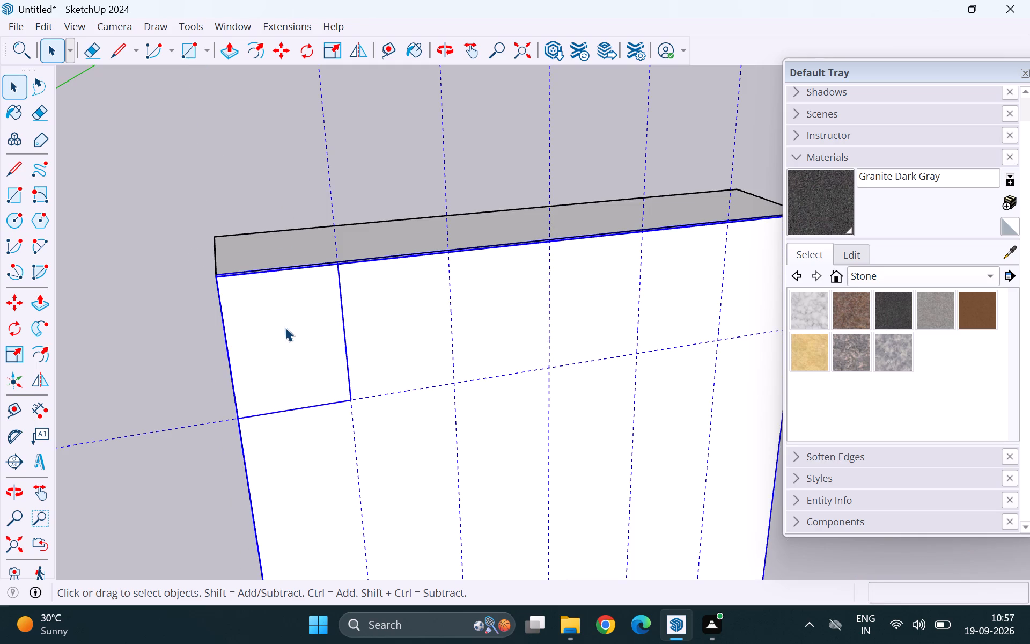
double_click(285, 327)
click(285, 327)
click(285, 327)
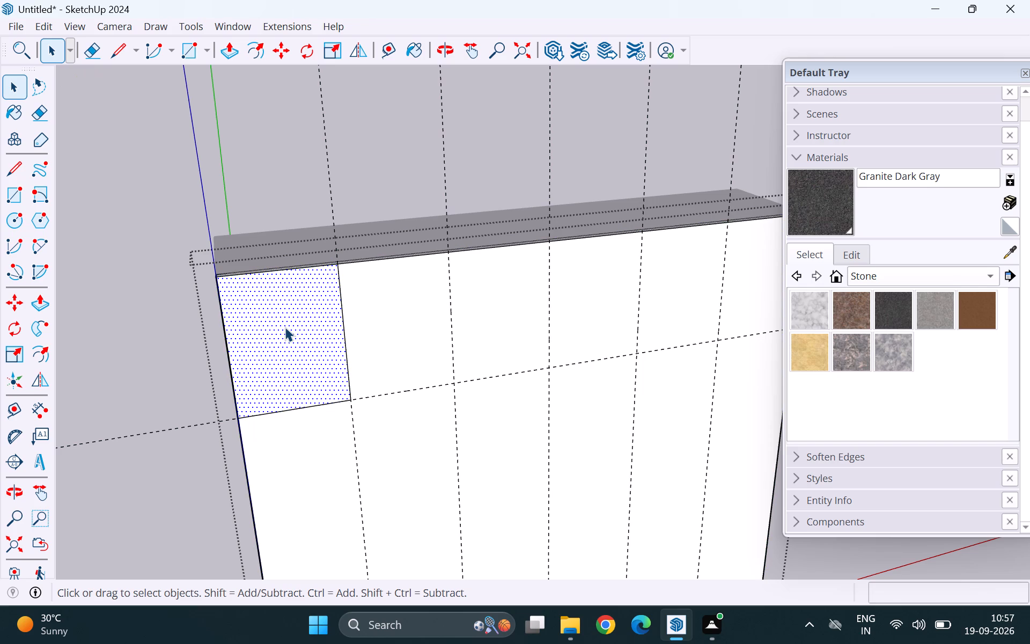
scroll(158, 268, down, 3)
scroll(356, 377, up, 2)
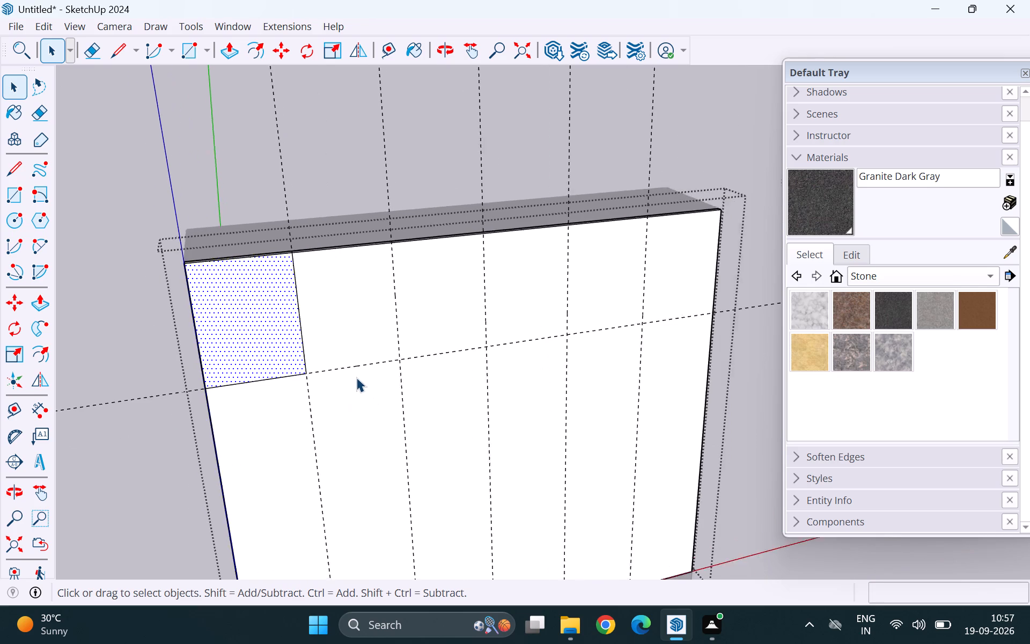
key(m)
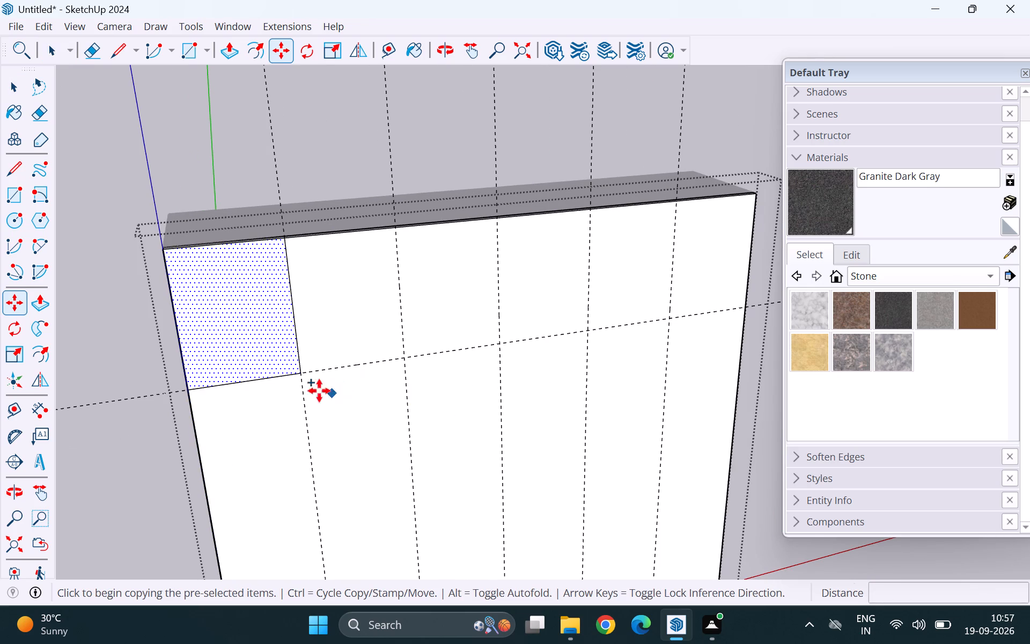
click(301, 377)
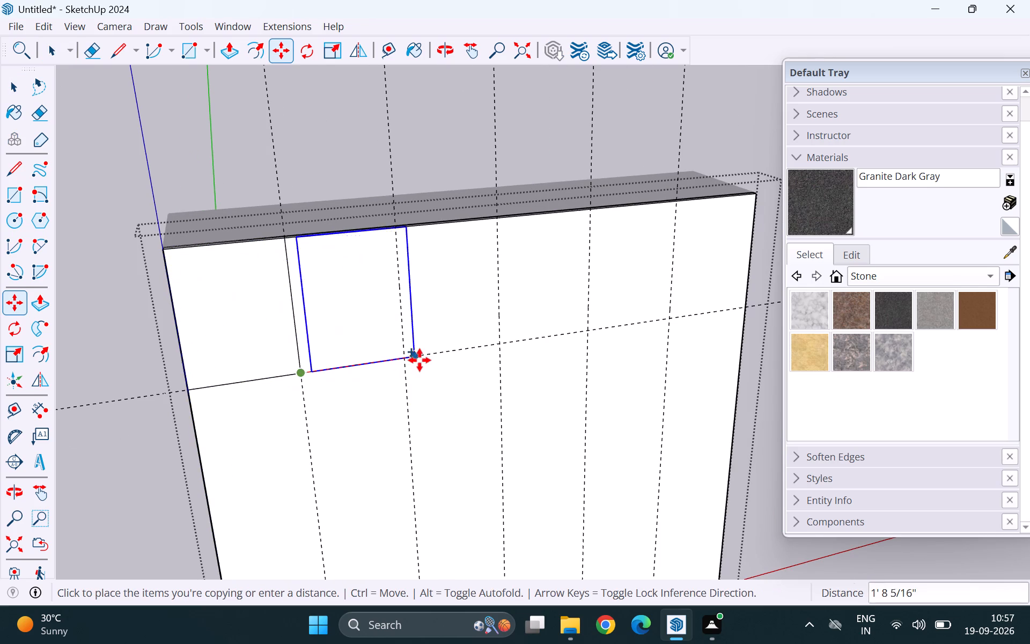
scroll(407, 354, up, 8)
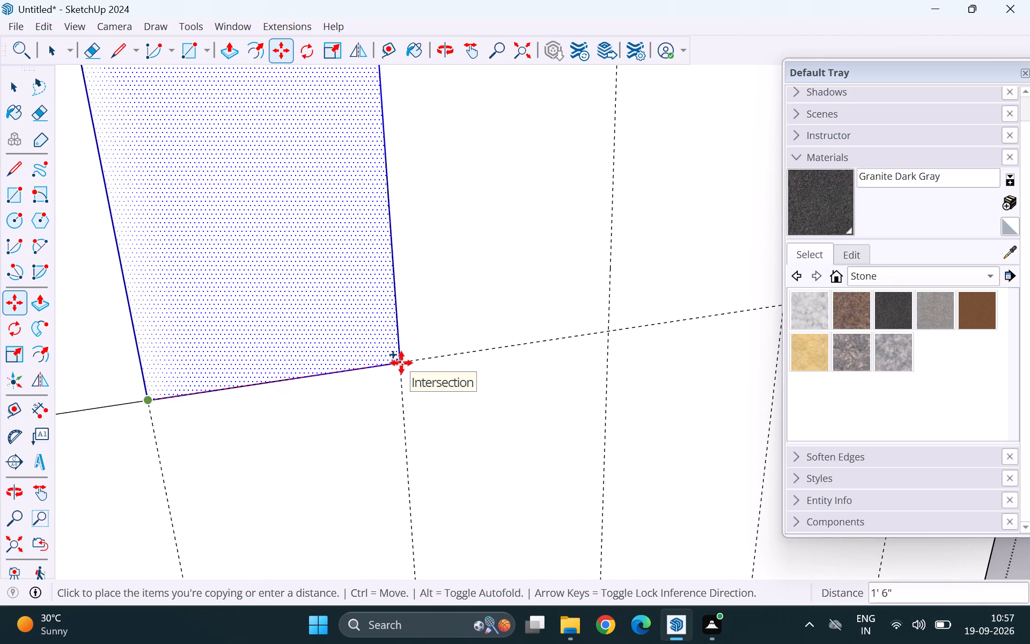
click(401, 363)
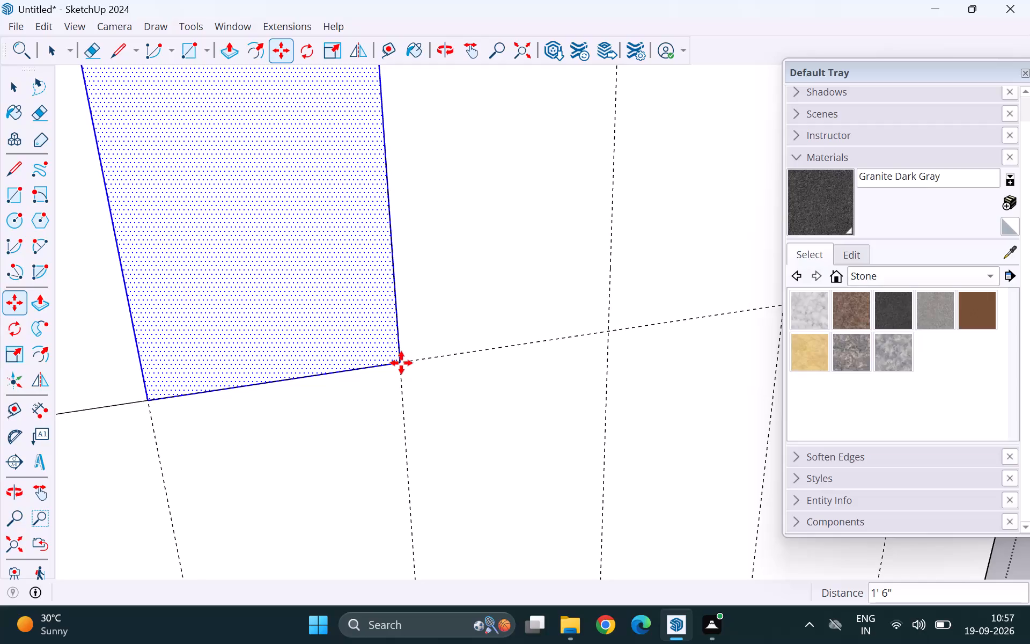
text(4x)
key(Return)
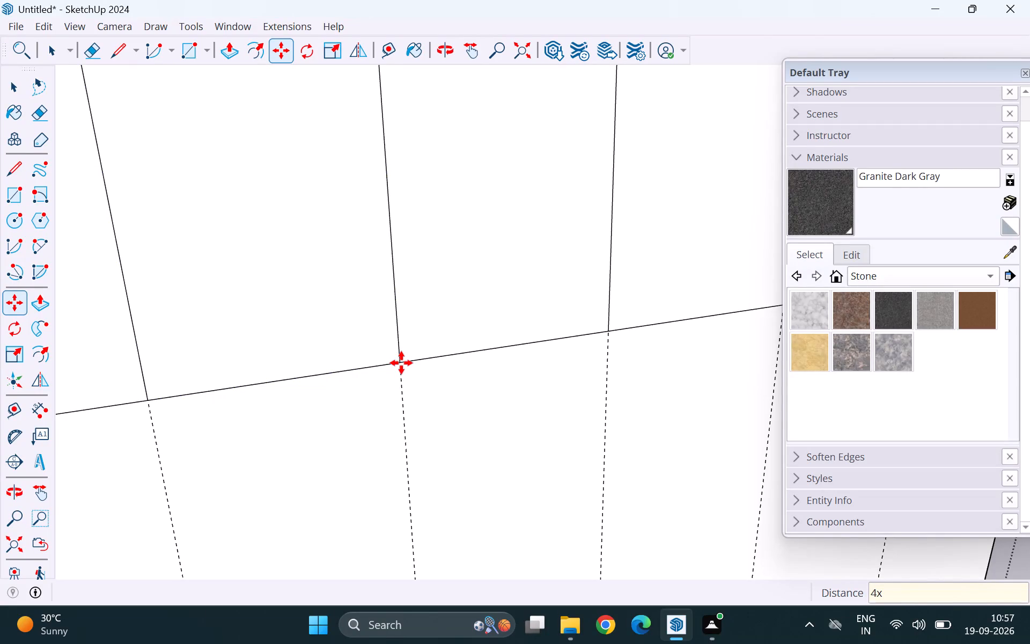
Copy the fifth top rectangle's face 1' 6" to the right to close the last bay at the panel's right edge.
scroll(332, 324, down, 10)
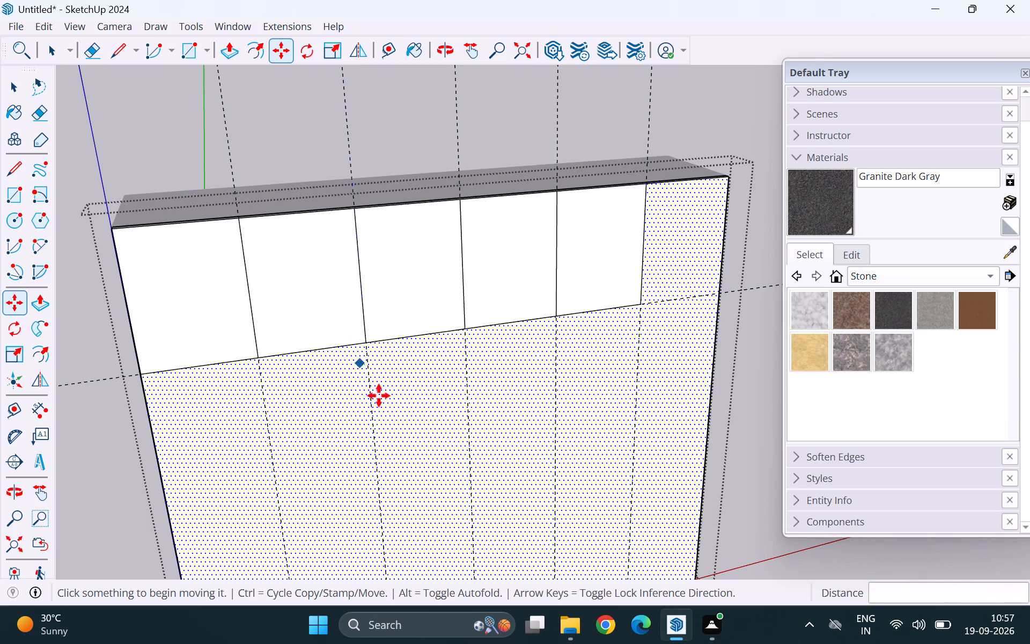
key(space)
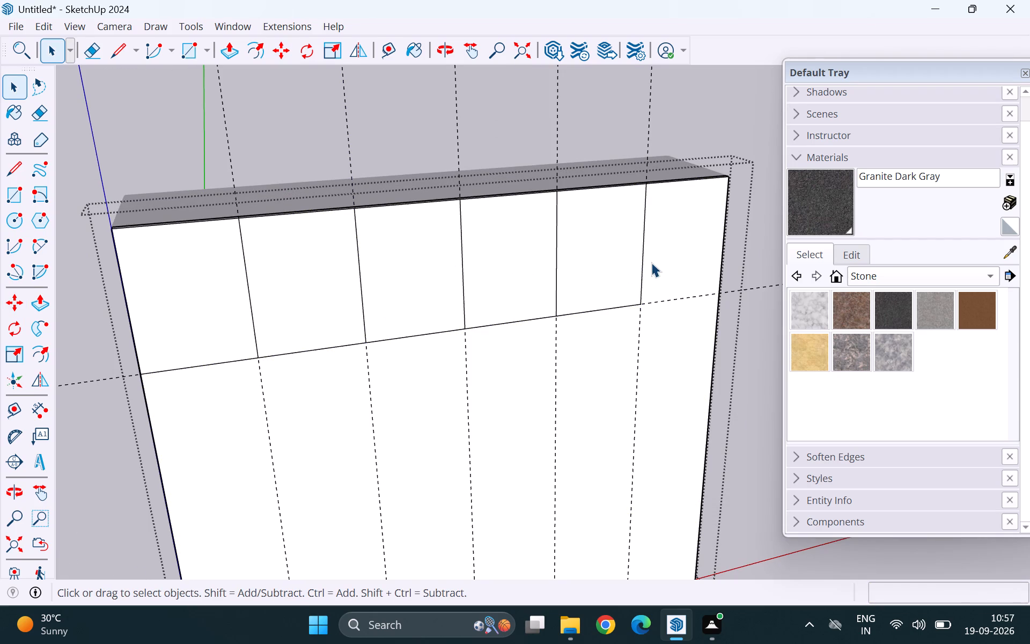
scroll(652, 262, up, 4)
click(609, 278)
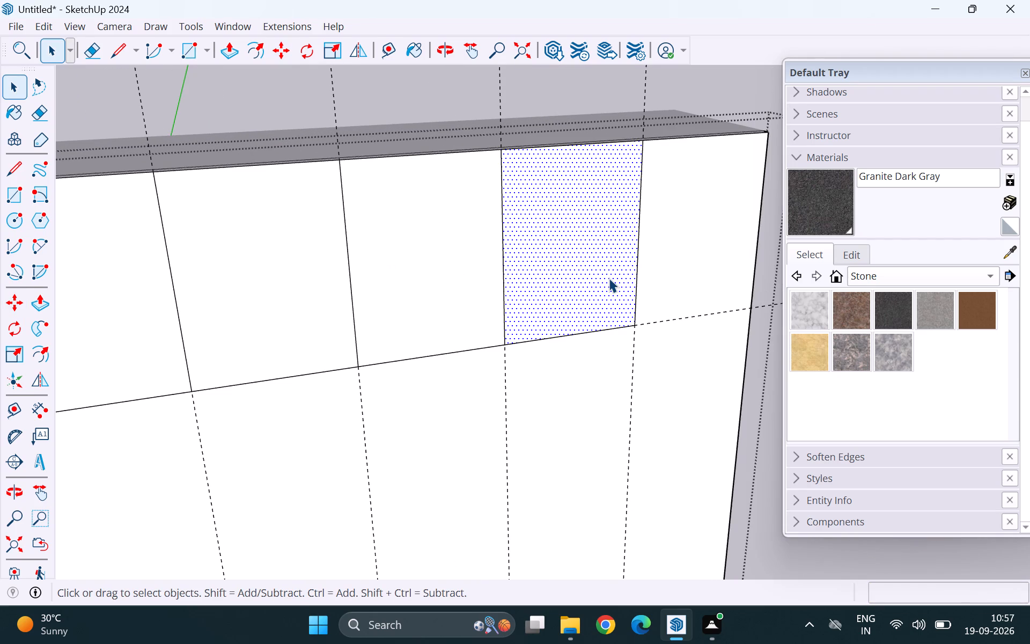
key(m)
click(504, 346)
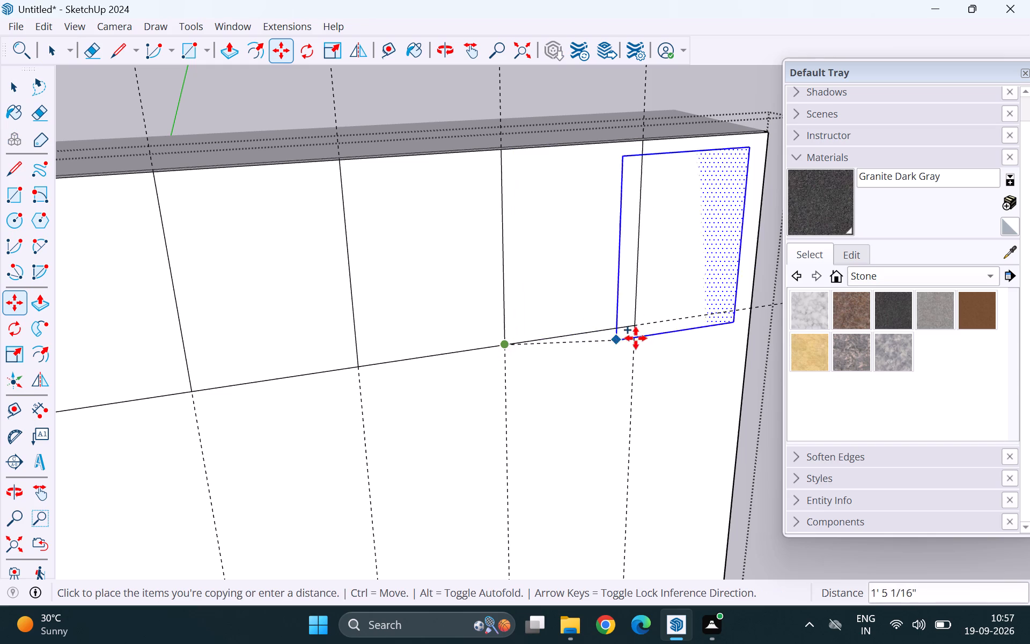
click(636, 327)
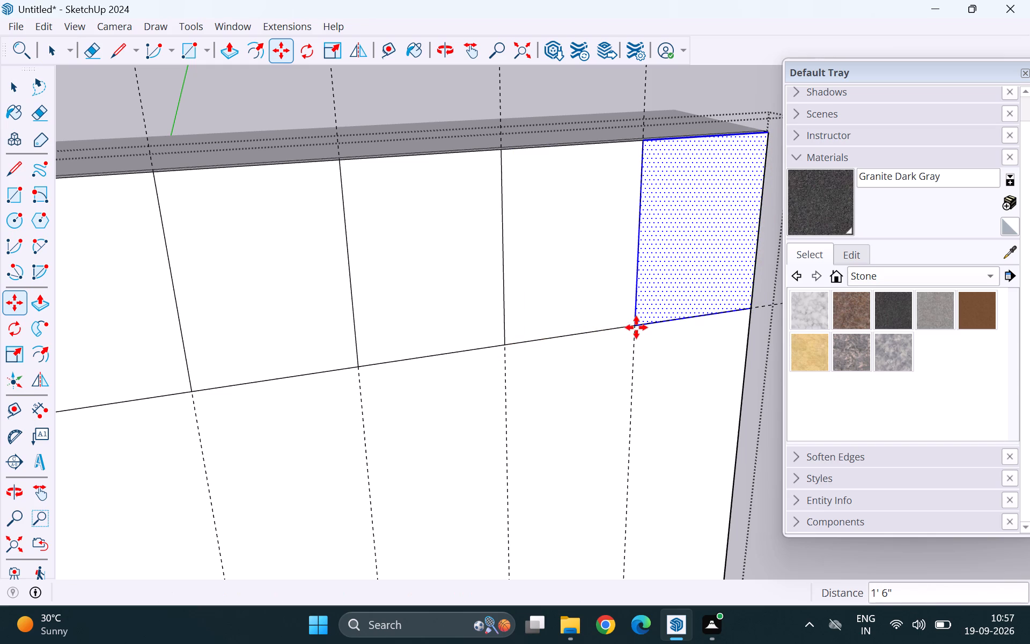
key(space)
scroll(524, 298, down, 9)
click(691, 235)
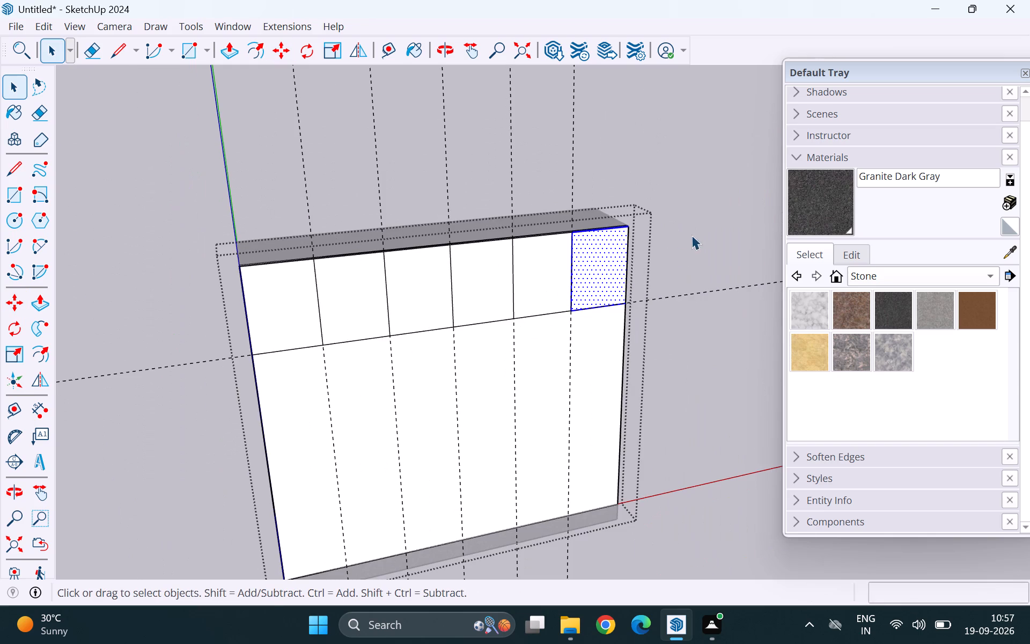
Examine the divided front panel and the wardrobe body from the side, the back and the front.
middle_drag(641, 288, 181, 309)
scroll(557, 270, up, 3)
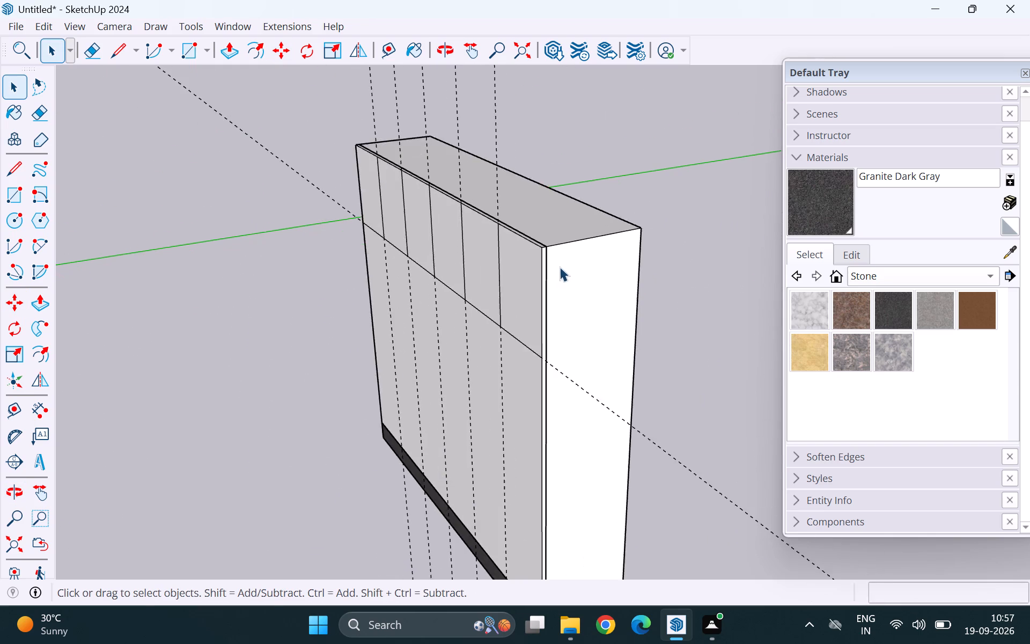
scroll(560, 267, up, 5)
middle_drag(592, 327, 233, 354)
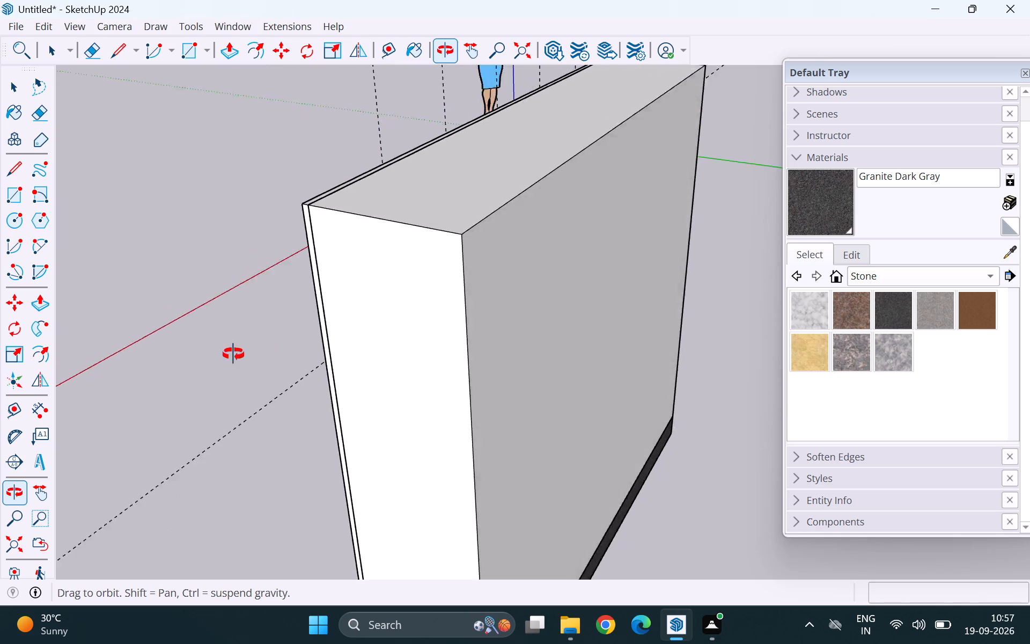
middle_drag(233, 354, 712, 333)
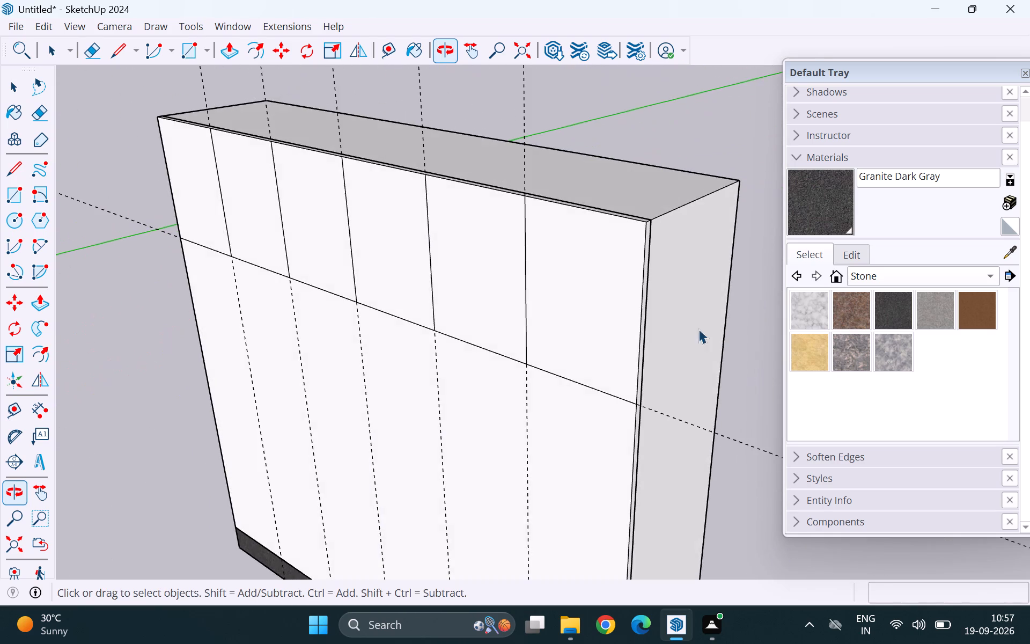
scroll(546, 279, down, 11)
scroll(436, 317, up, 1)
middle_drag(436, 317, 590, 323)
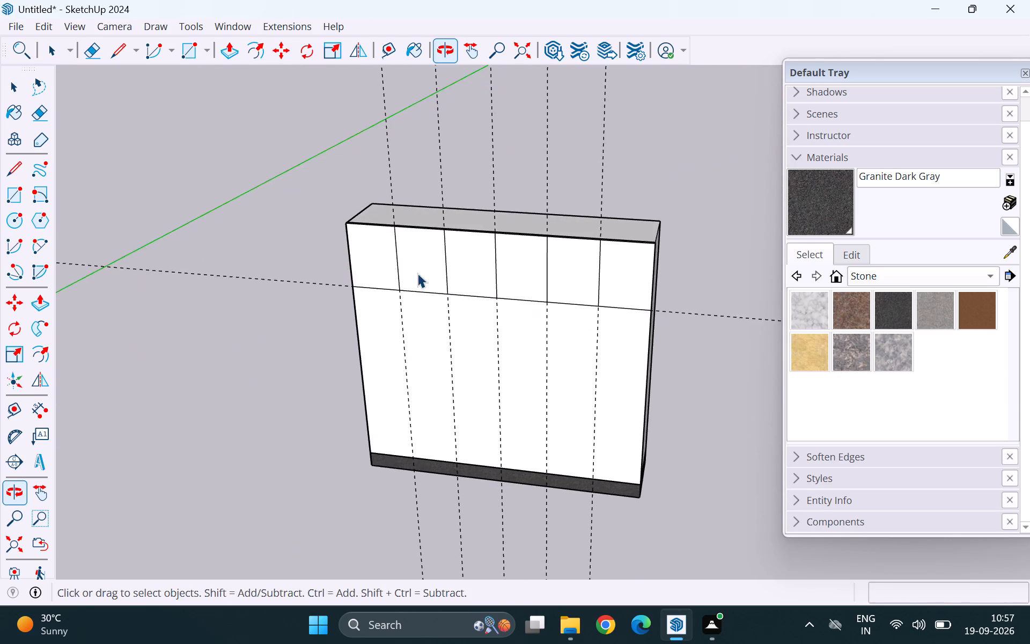
scroll(384, 260, down, 4)
middle_drag(384, 332, 532, 261)
scroll(562, 318, up, 4)
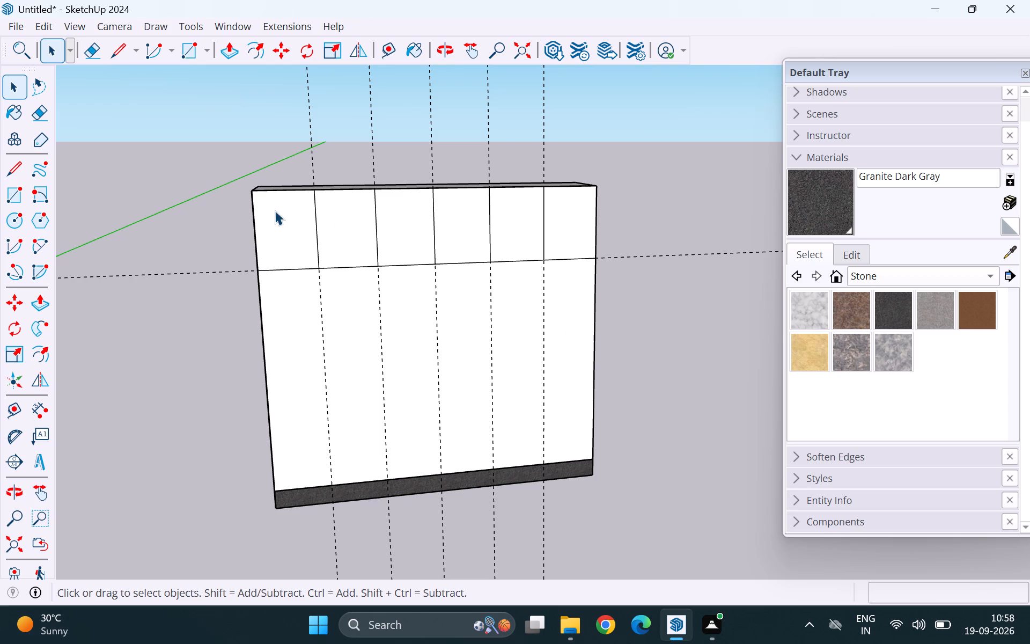
Inside the front panel group, copy the five vertical divider edges of the top row 0.75" to the left.
scroll(326, 196, up, 14)
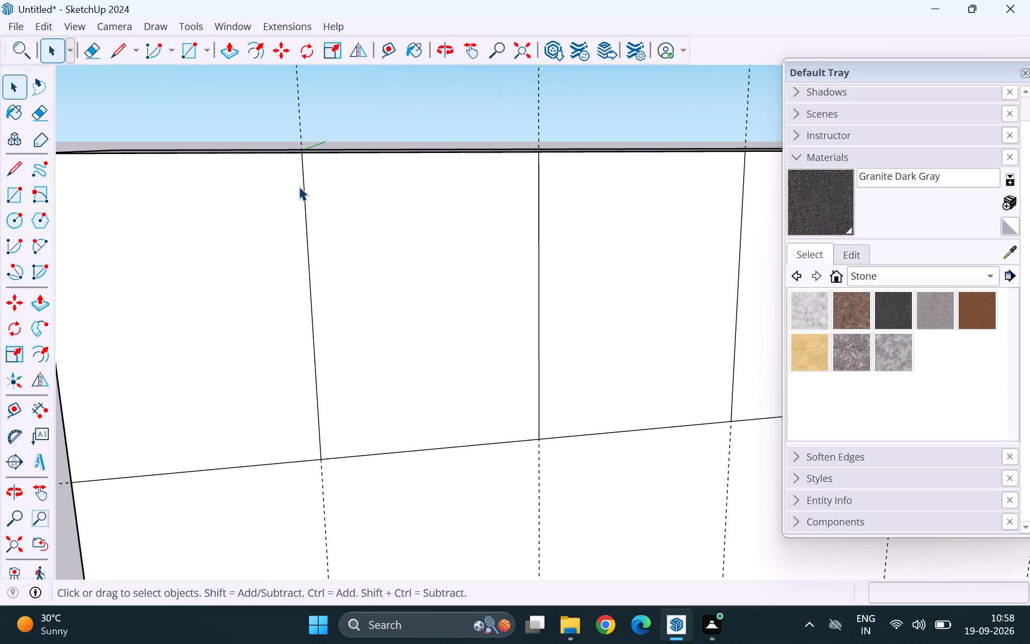
click(303, 202)
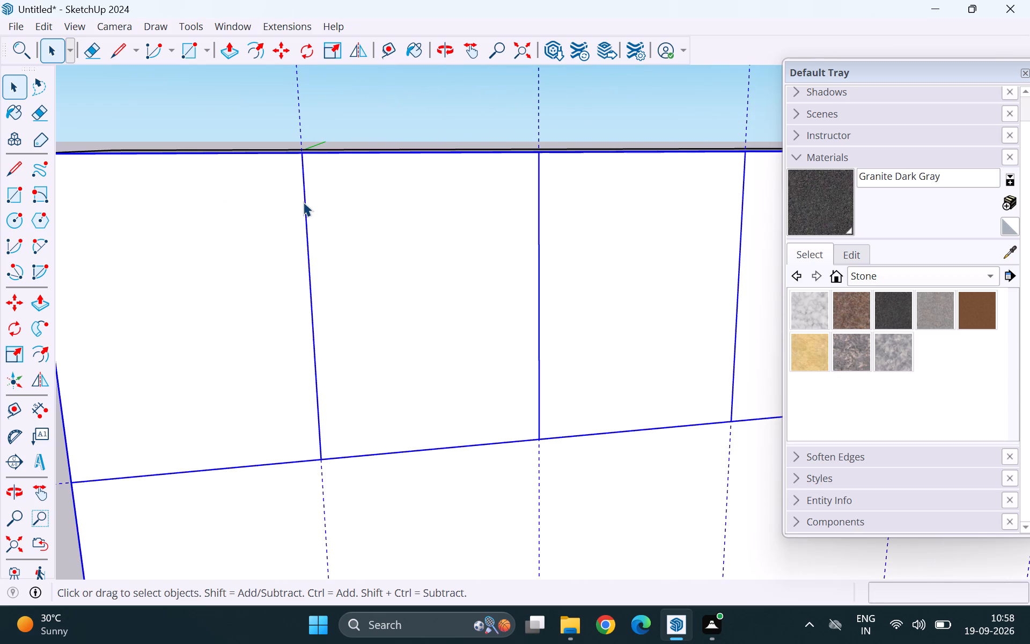
double_click(303, 202)
click(303, 202)
scroll(230, 275, down, 12)
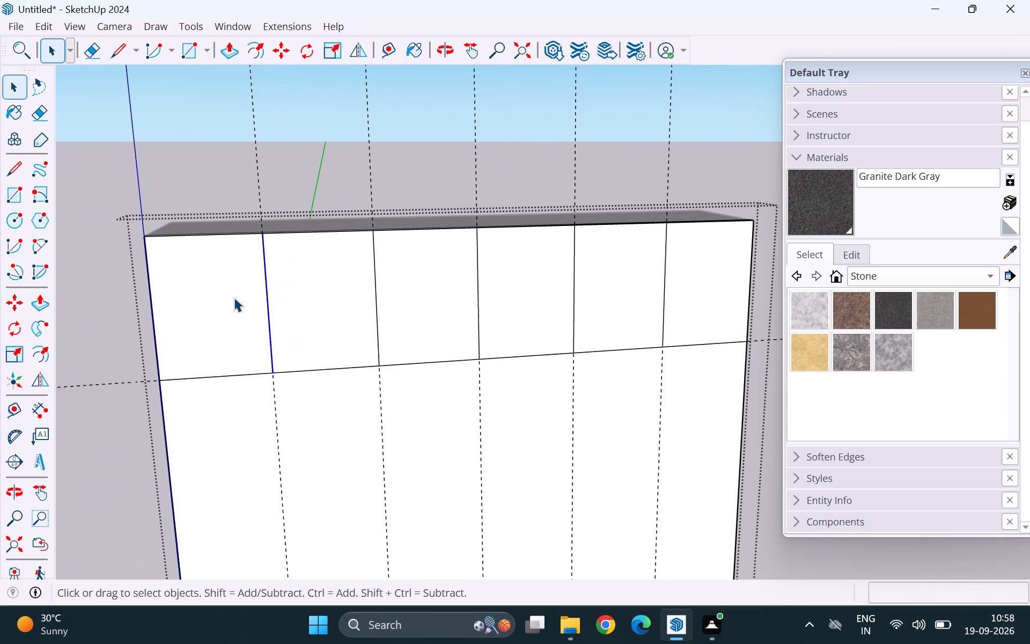
shift+click(375, 284)
shift+click(476, 281)
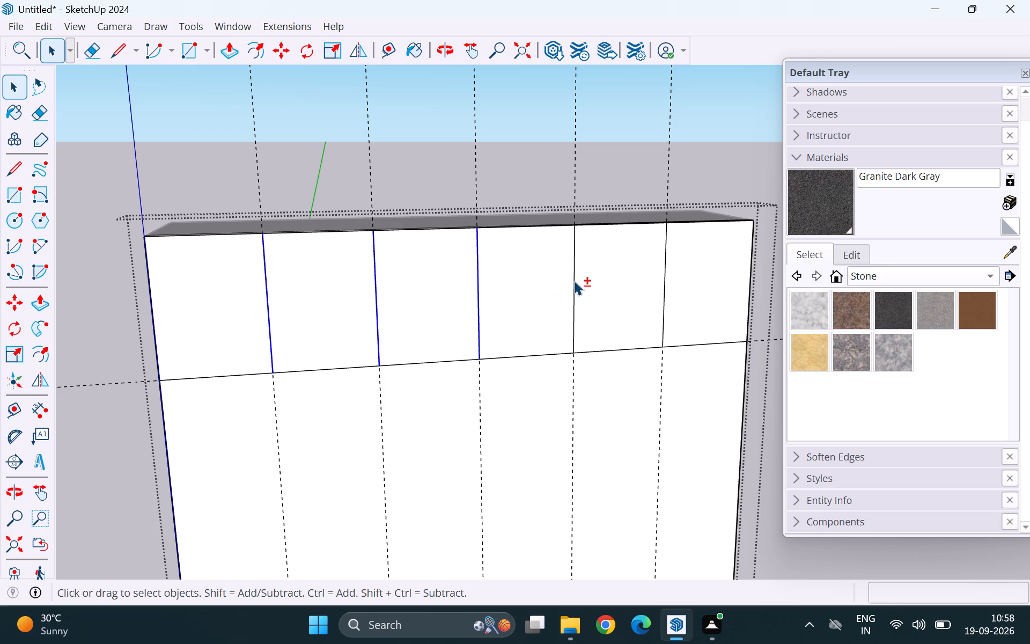
shift+click(574, 281)
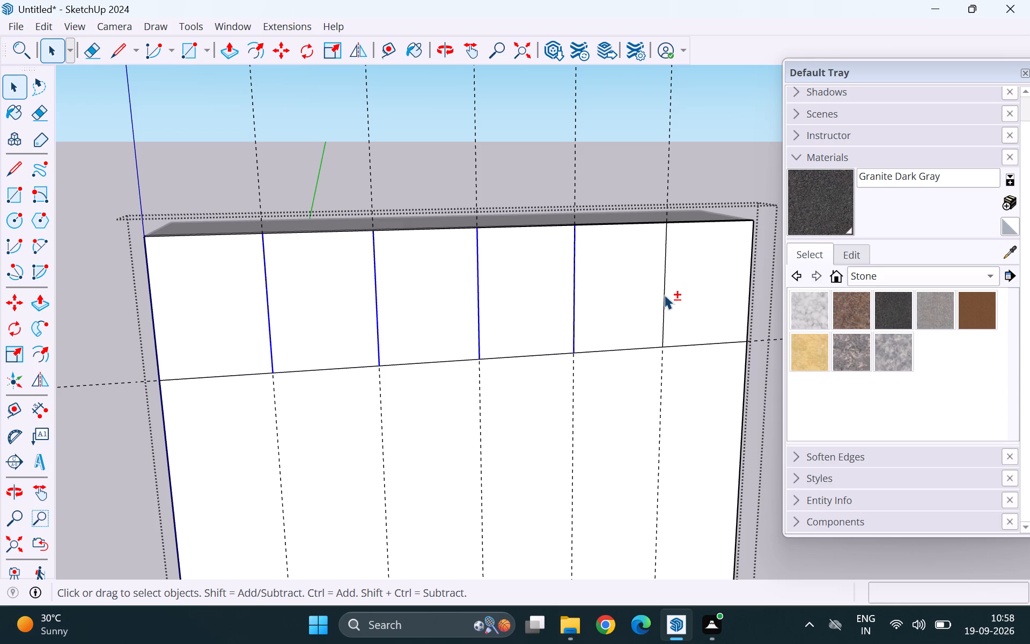
shift+click(664, 295)
key(m)
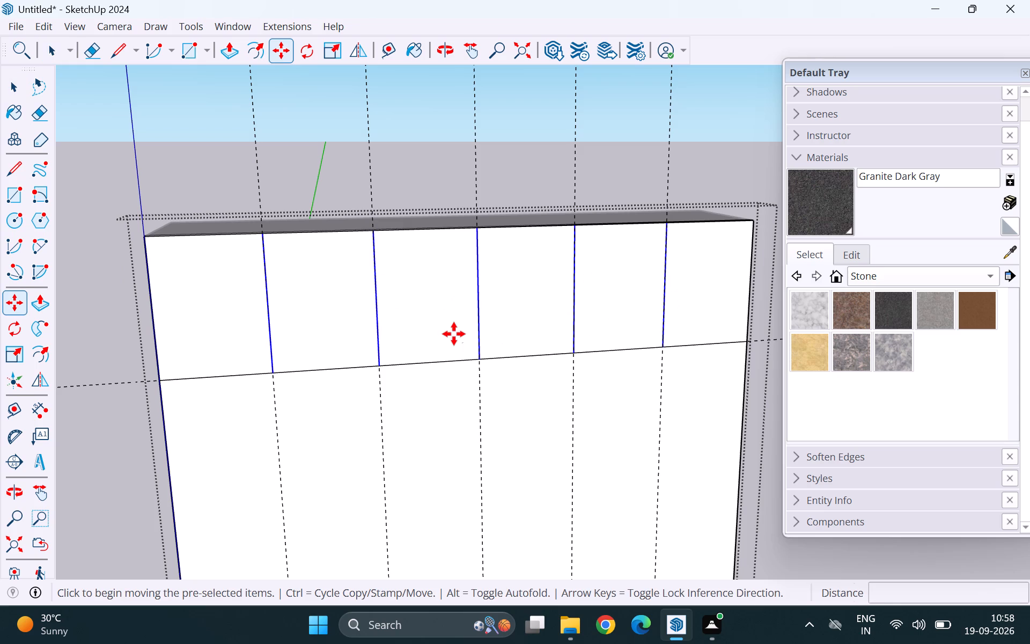
scroll(276, 375, up, 10)
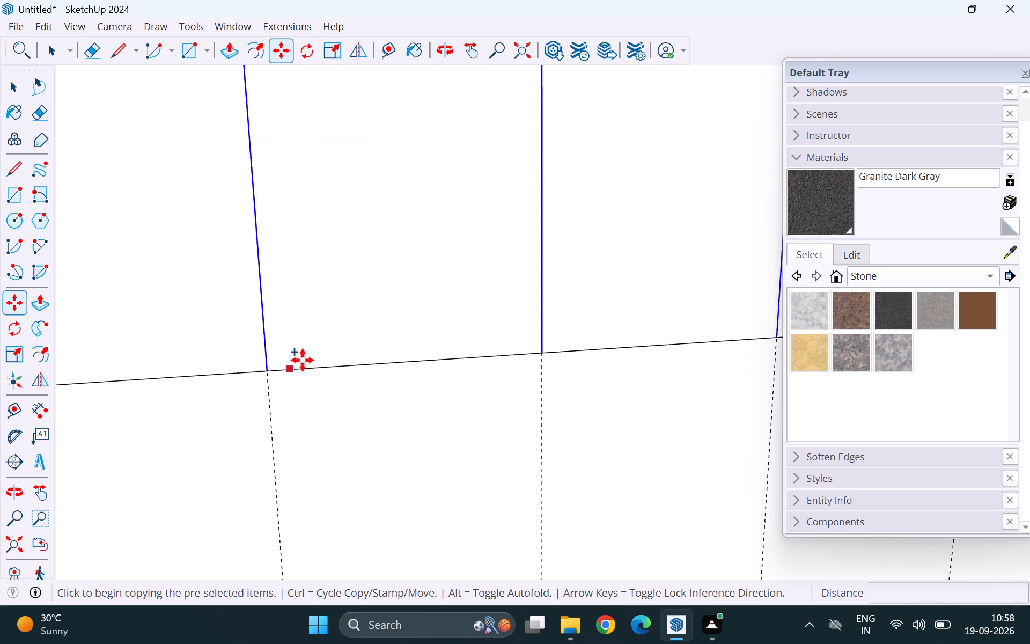
click(266, 370)
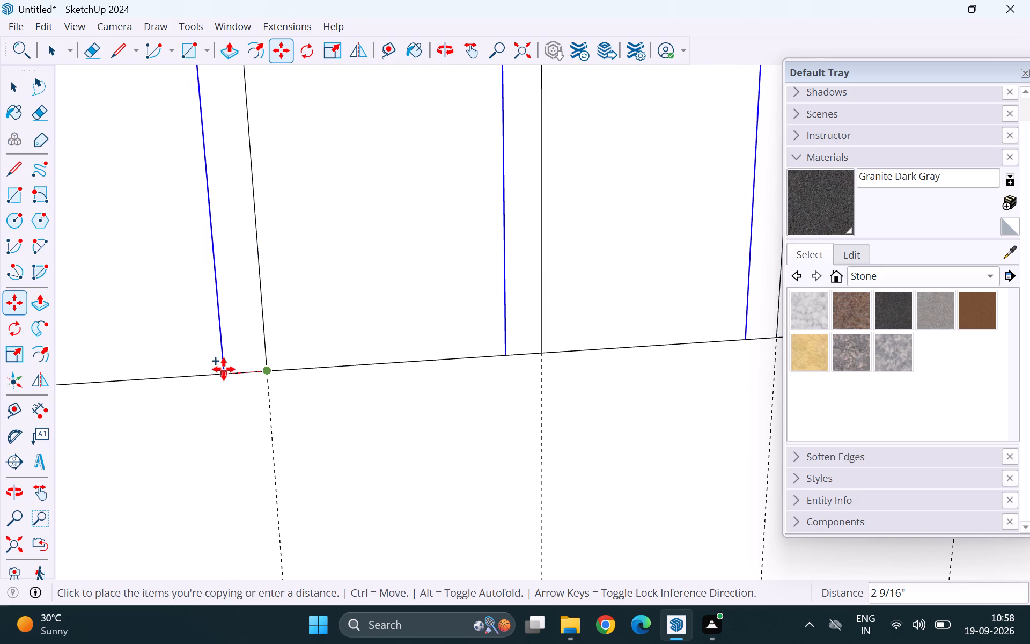
text(.75)
key(Return)
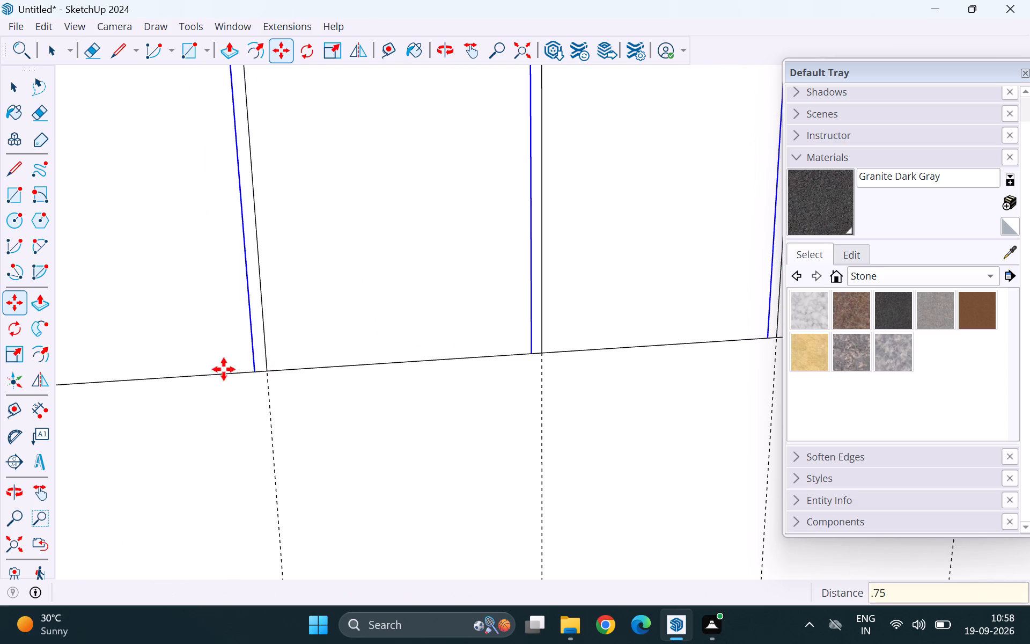
Copy the five offset divider edges 1.5" to the right, onto the other side of the original dividers.
click(252, 368)
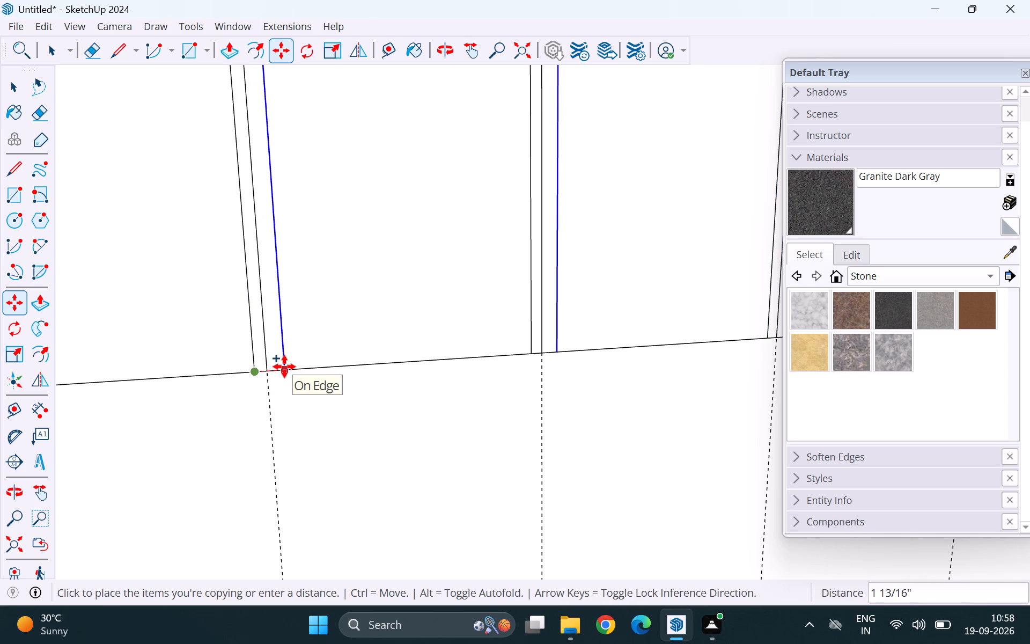
key(1)
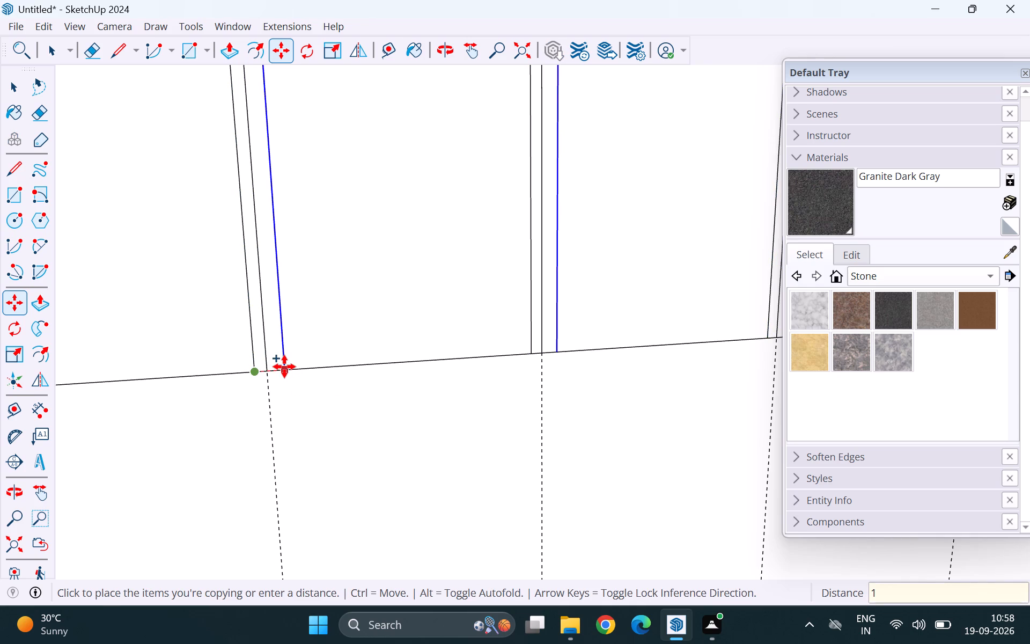
key(Return)
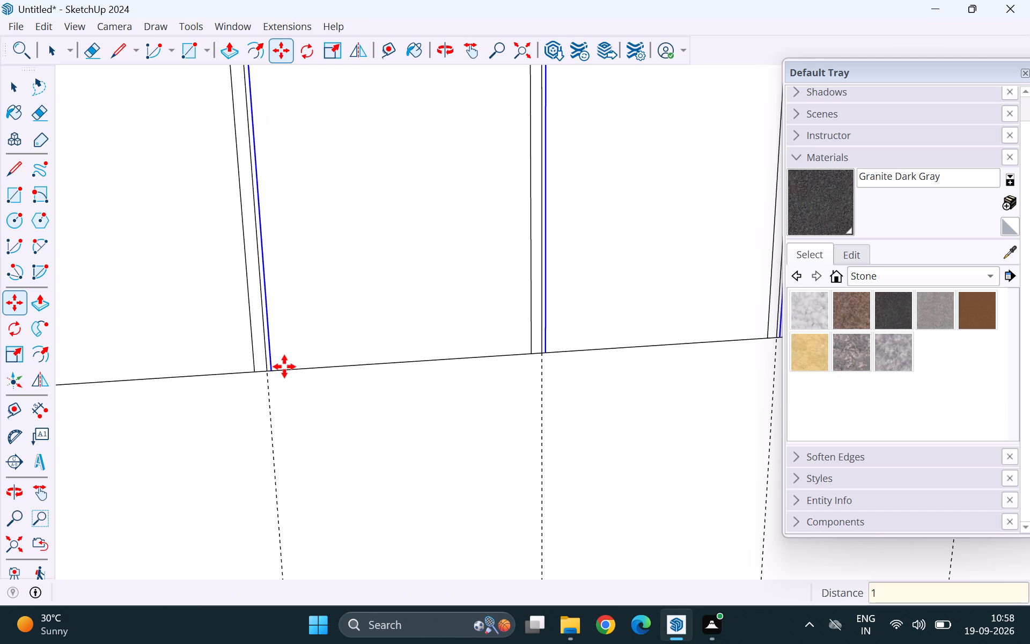
text(1.)
key(5)
key(Return)
key(space)
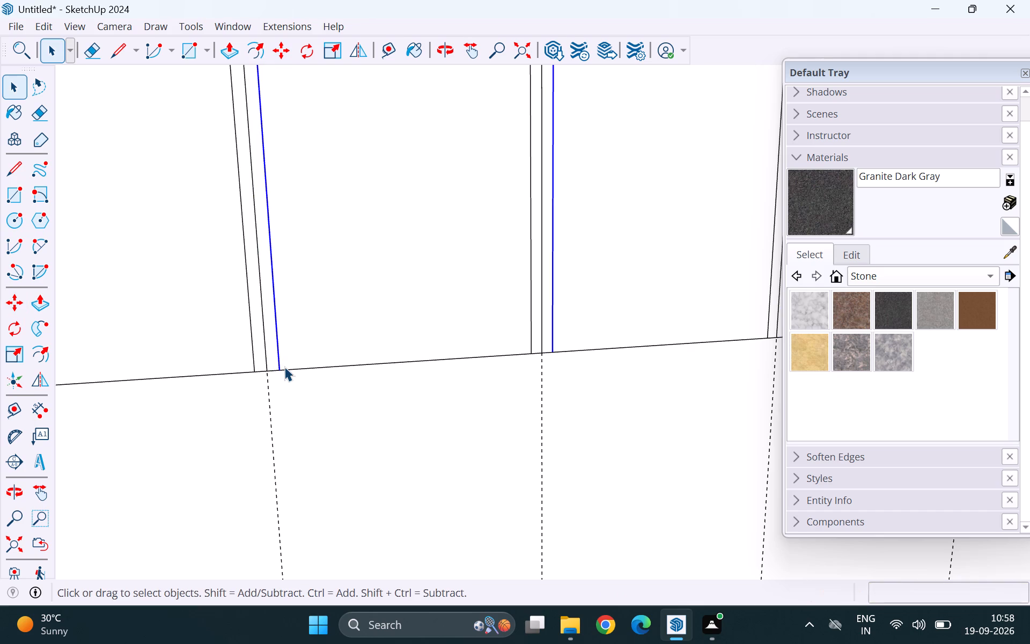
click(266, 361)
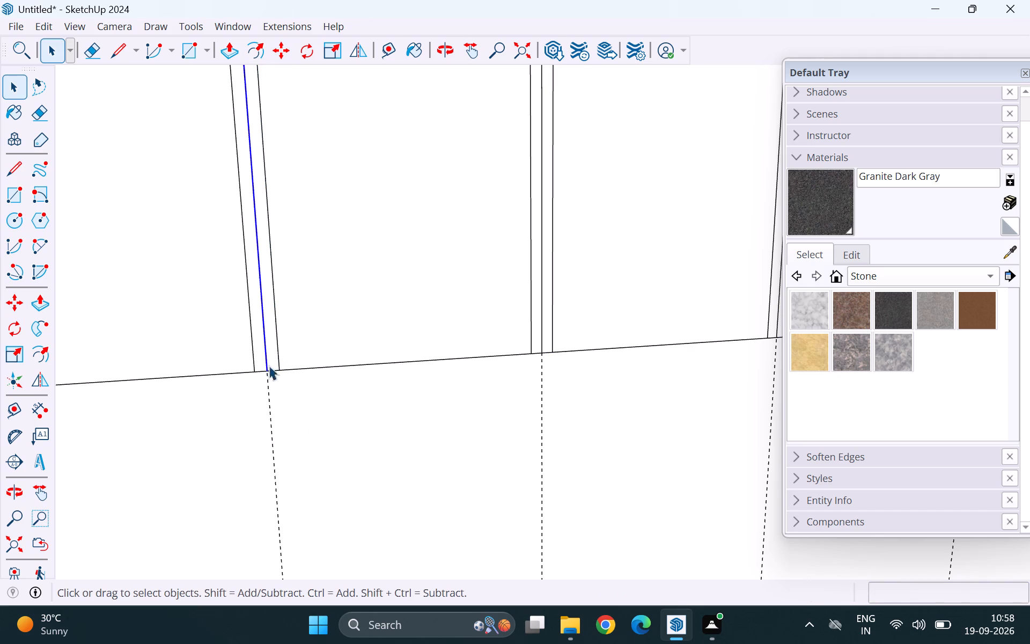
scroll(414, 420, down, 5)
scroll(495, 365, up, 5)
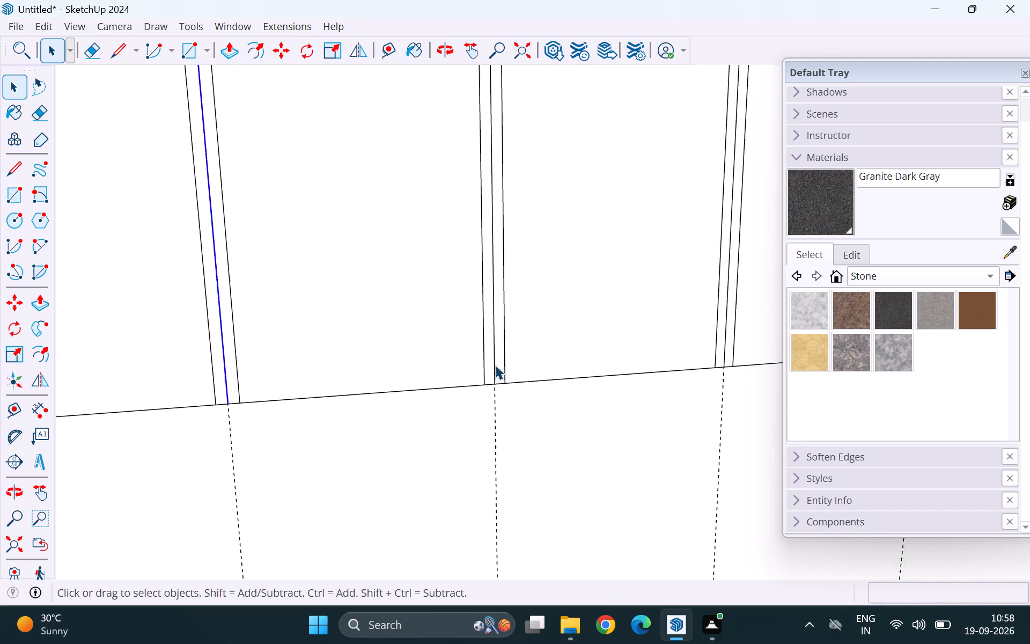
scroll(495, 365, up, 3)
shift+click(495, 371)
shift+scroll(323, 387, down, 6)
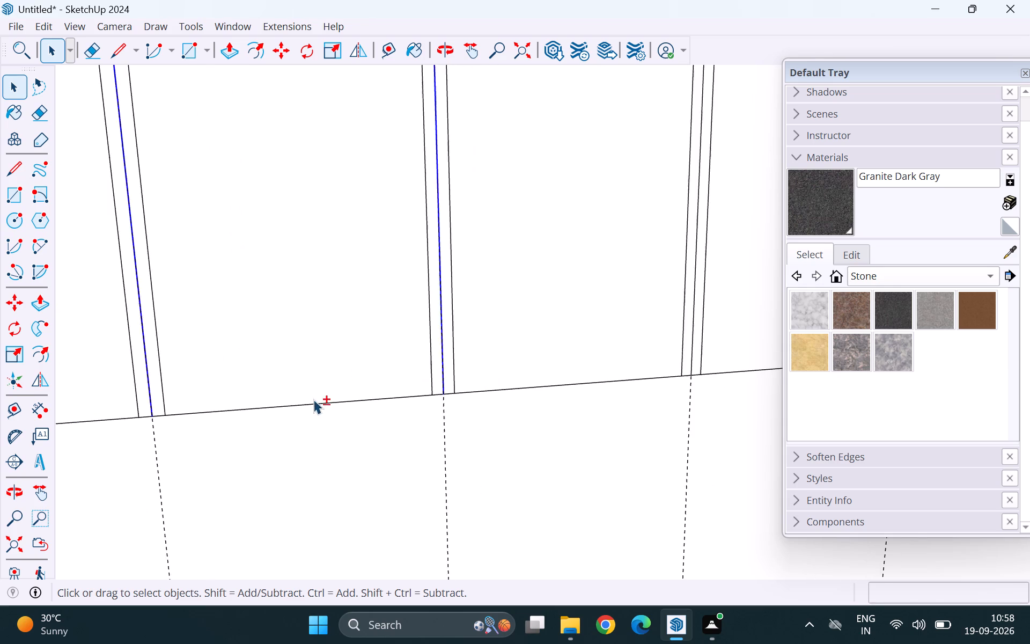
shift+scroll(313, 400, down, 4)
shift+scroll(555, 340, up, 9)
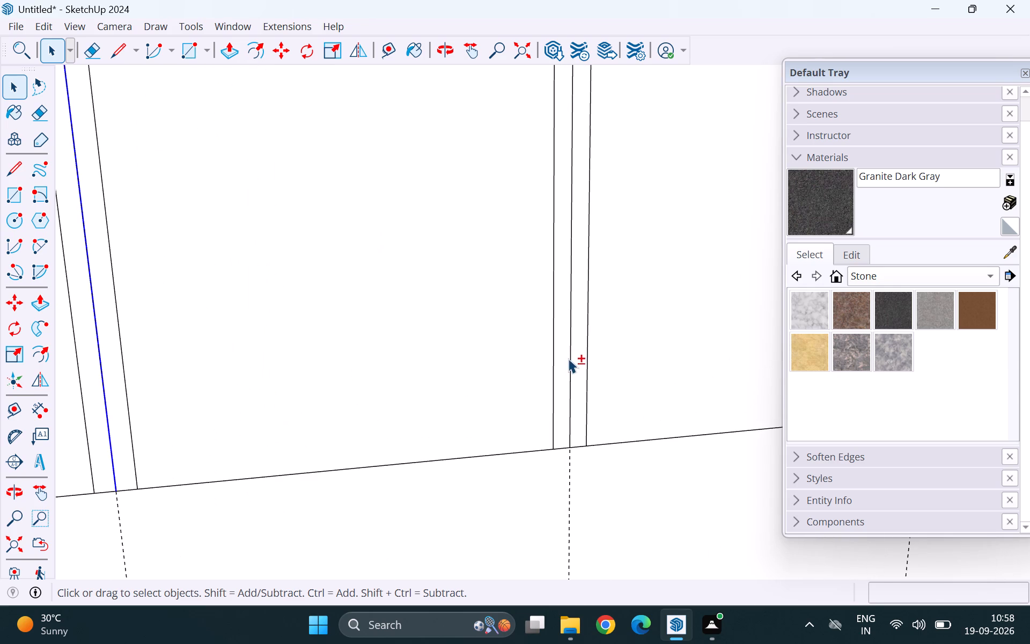
Undo the 0.75" and 1.5" offset copies of the top row's divider edges, keeping only the original dividers.
key(ctrl+z)
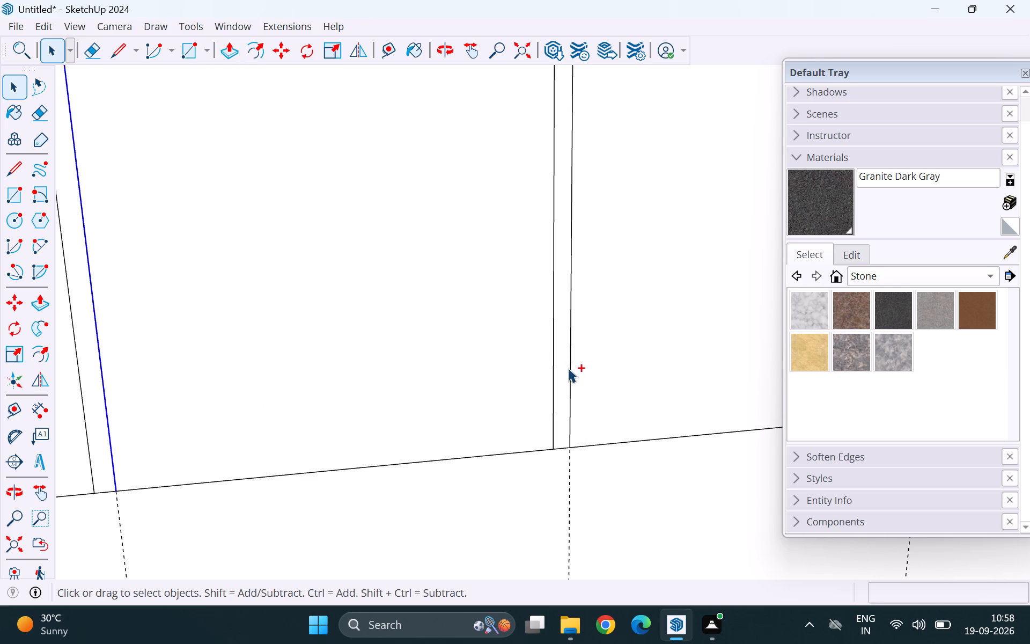
key(ctrl+z)
key(ctrl+z)
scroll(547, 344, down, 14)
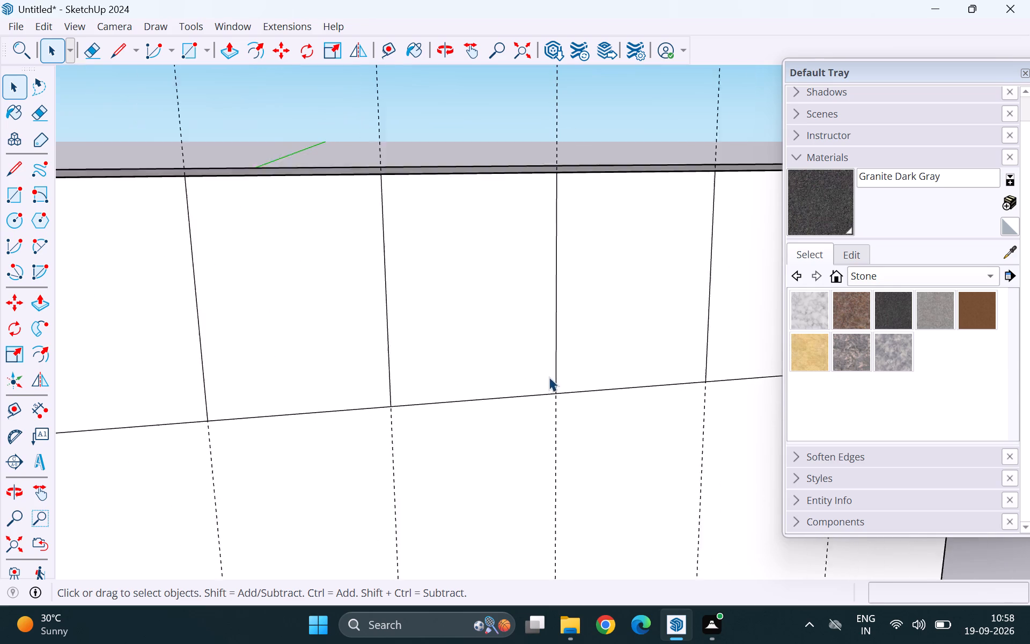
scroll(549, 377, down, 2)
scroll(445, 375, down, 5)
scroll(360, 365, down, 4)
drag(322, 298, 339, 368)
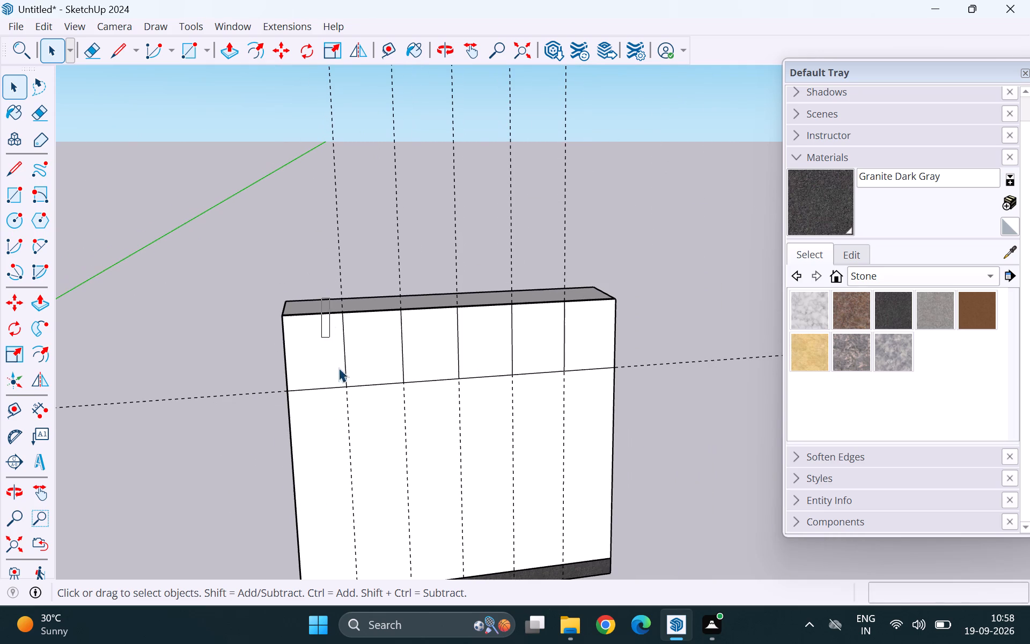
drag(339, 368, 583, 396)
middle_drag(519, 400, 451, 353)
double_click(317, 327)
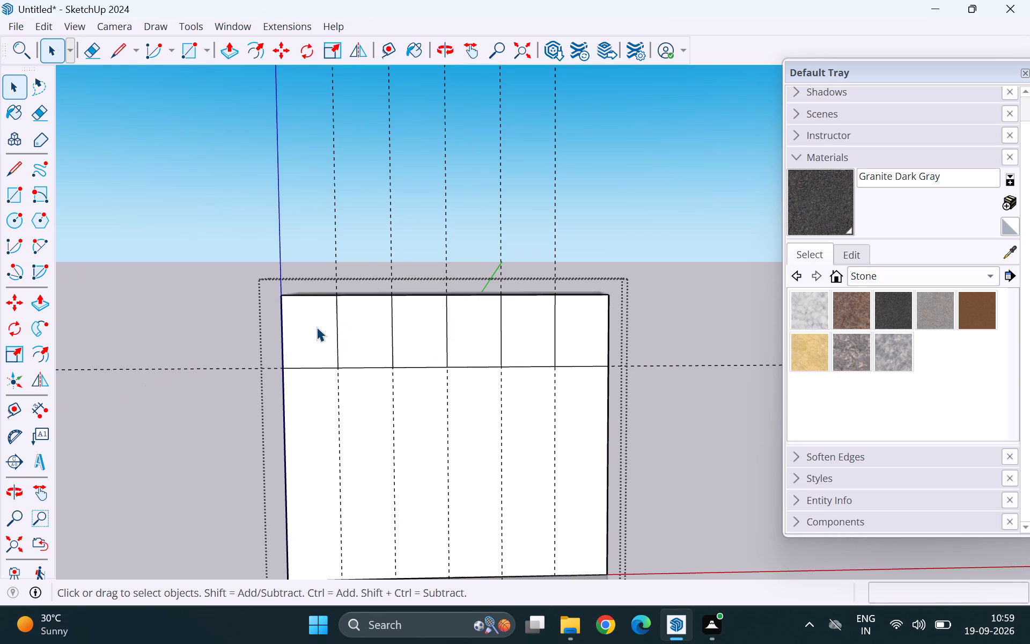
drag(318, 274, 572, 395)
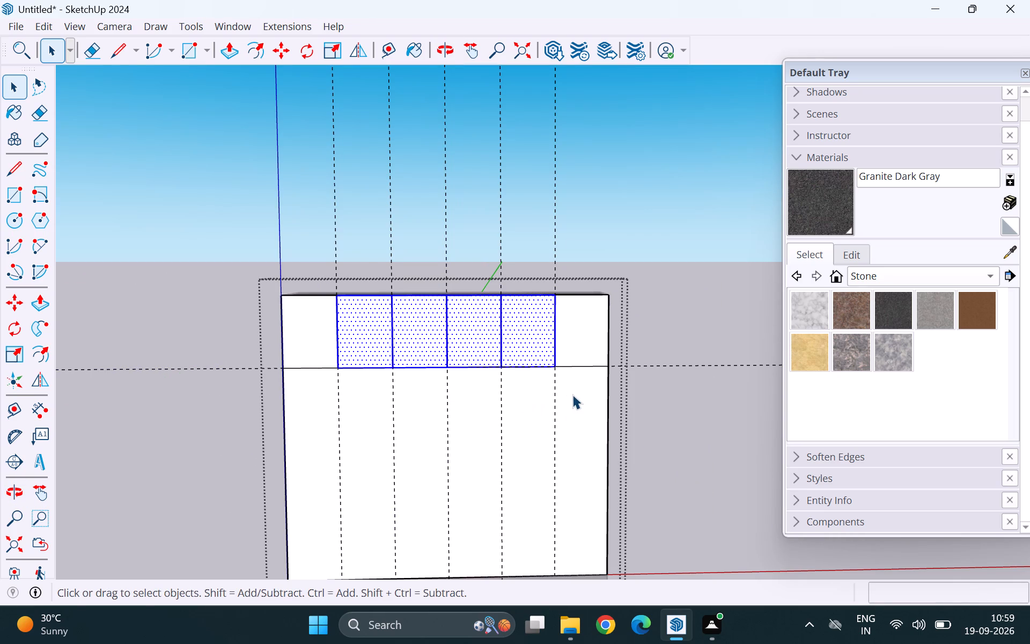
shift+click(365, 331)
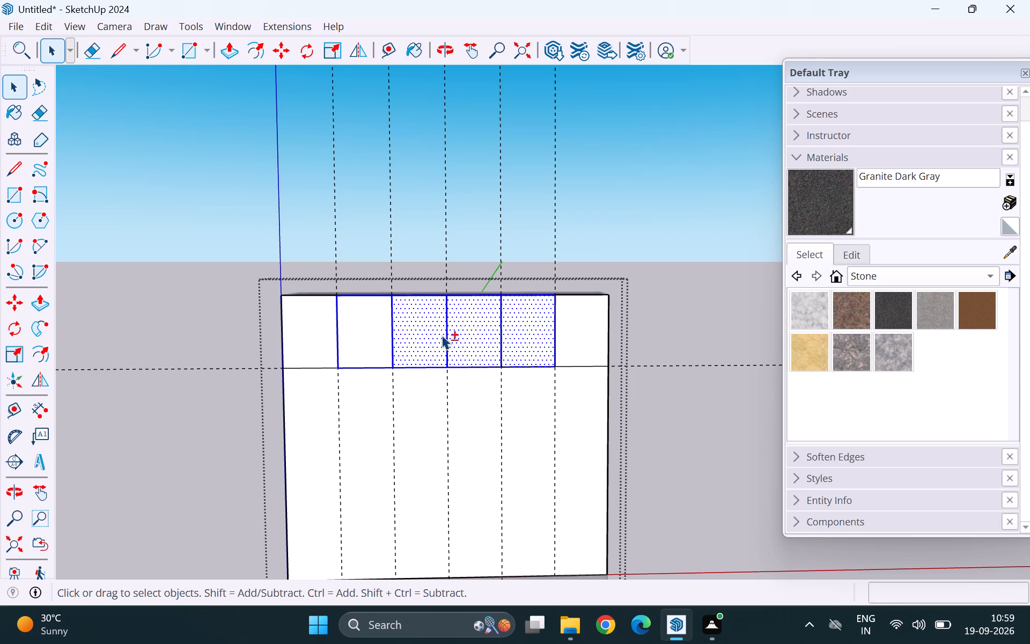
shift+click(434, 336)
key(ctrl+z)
Inside the front panel group, copy the top row's five vertical divider edges 4 mm to the left.
double_click(355, 343)
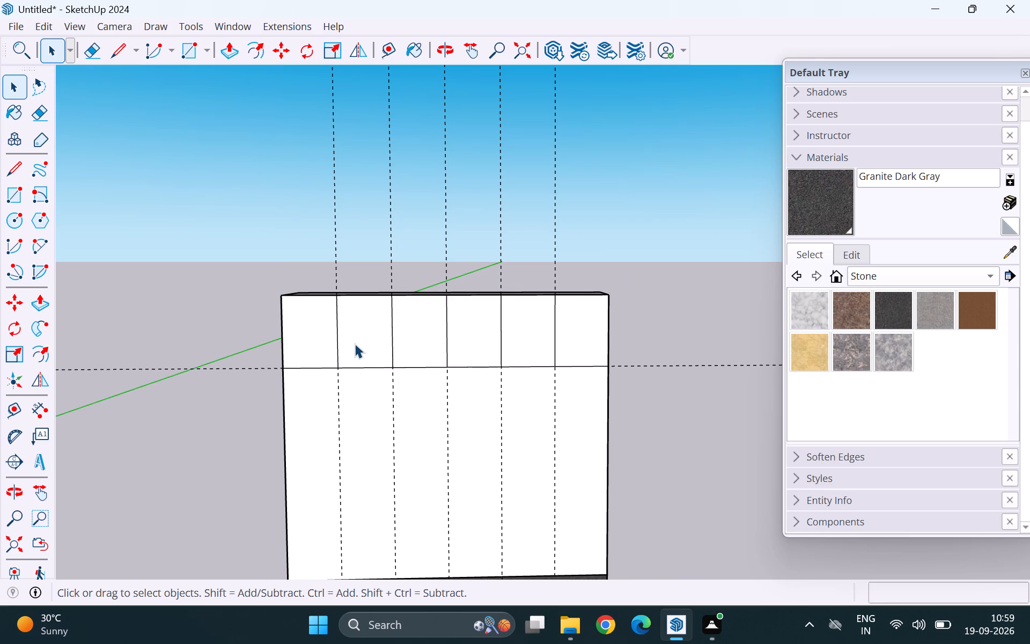
click(336, 356)
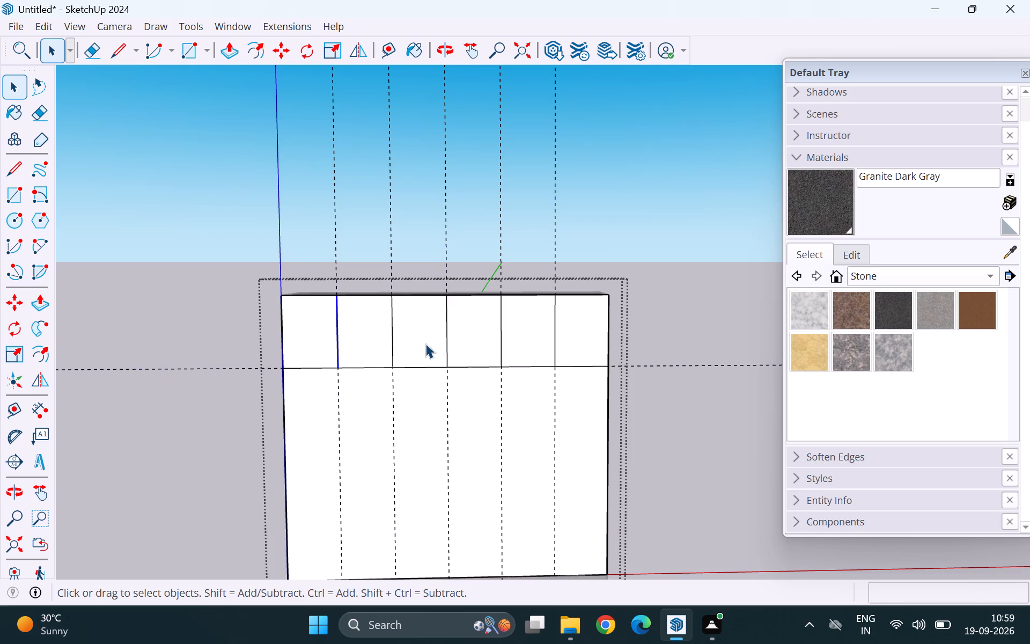
shift+click(392, 356)
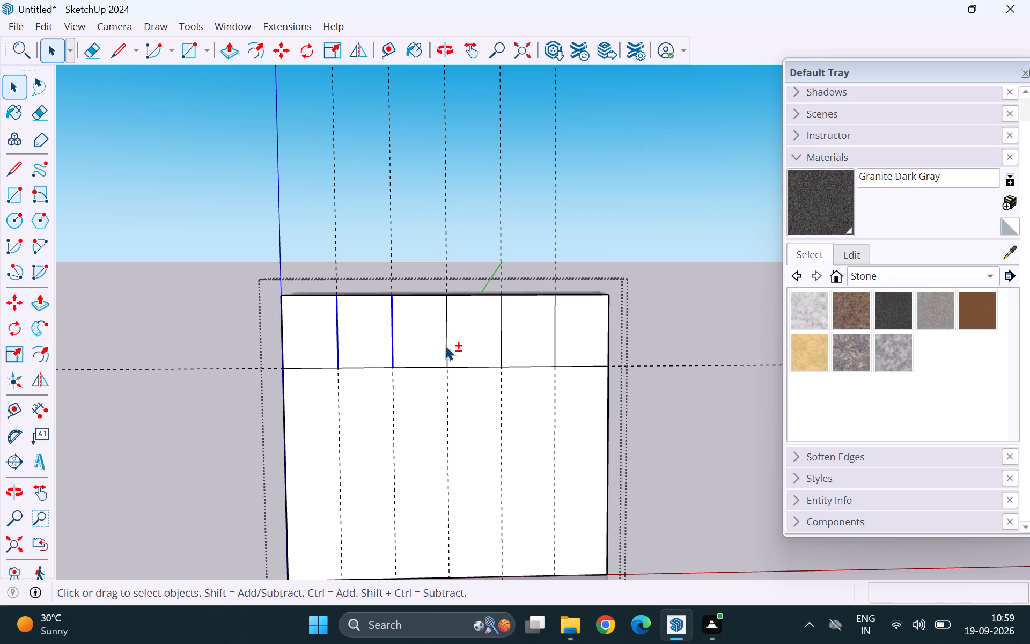
shift+click(445, 346)
shift+click(501, 345)
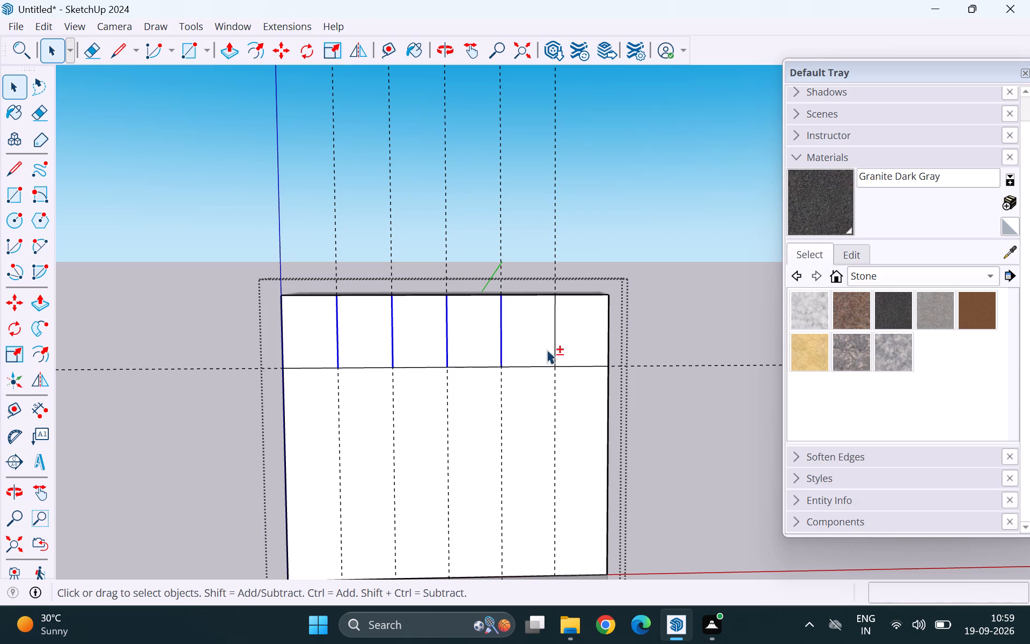
shift+click(553, 349)
shift+click(553, 349)
shift+click(554, 344)
key(m)
scroll(547, 353, up, 5)
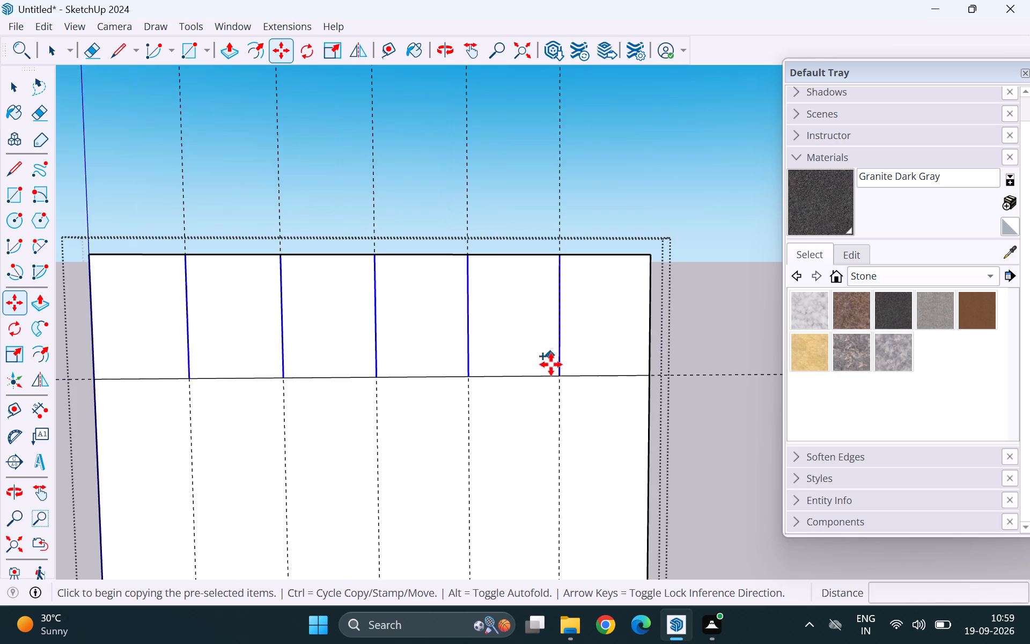
scroll(551, 364, up, 5)
click(564, 376)
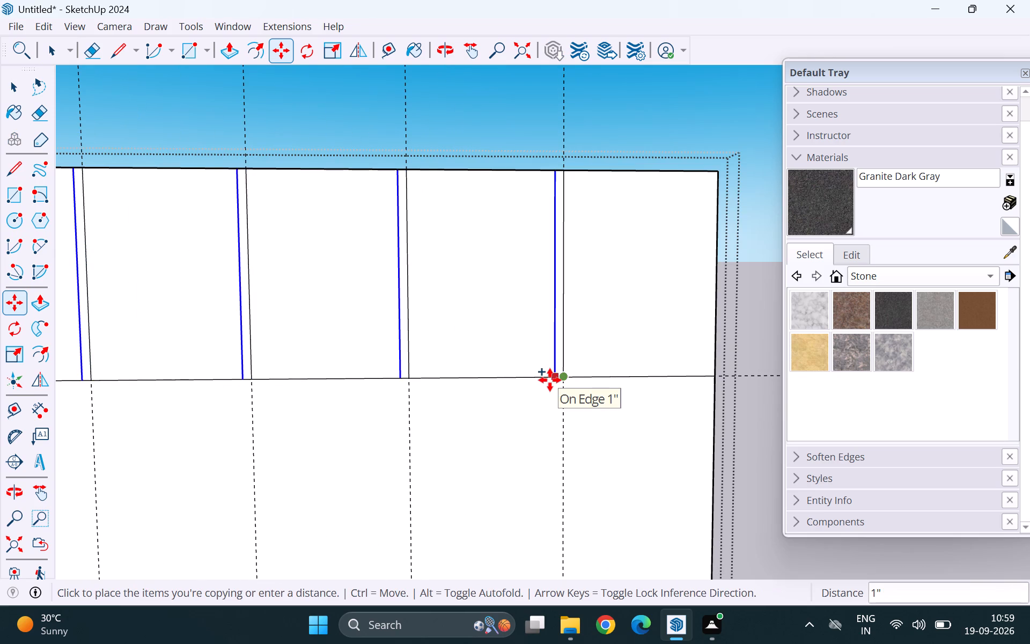
text(4mm)
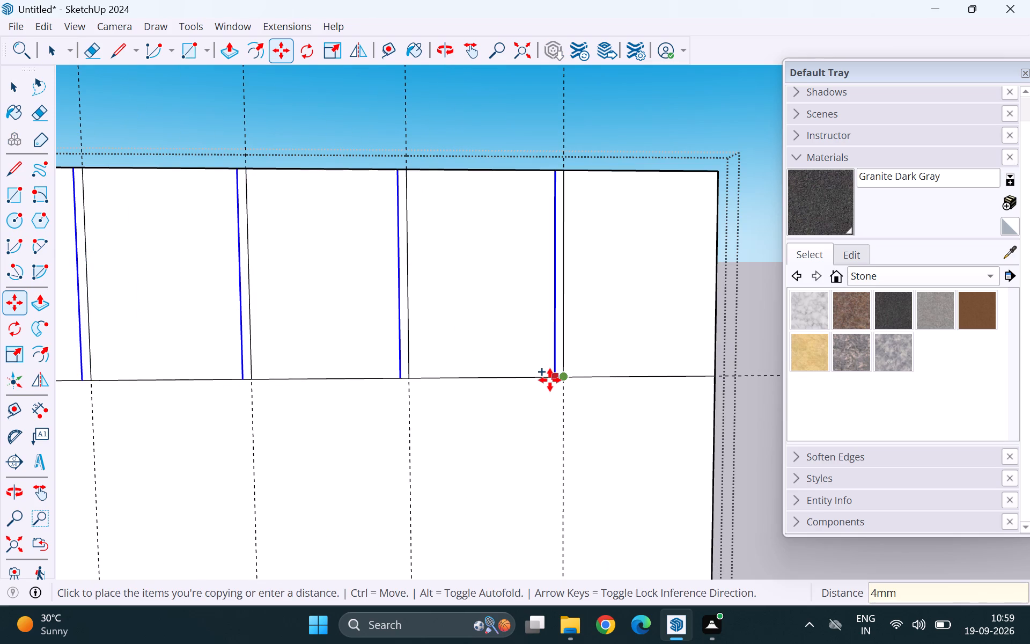
key(Return)
key(backslash)
Copy the five offset divider edges 8 mm to the right, onto the other side of the original dividers.
scroll(568, 362, up, 13)
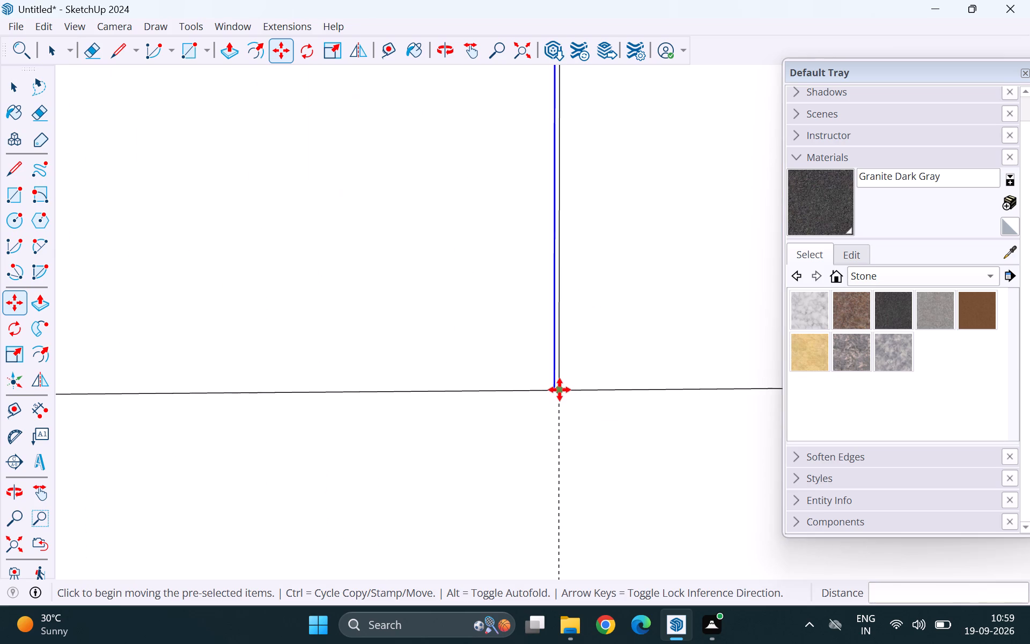
scroll(560, 390, up, 10)
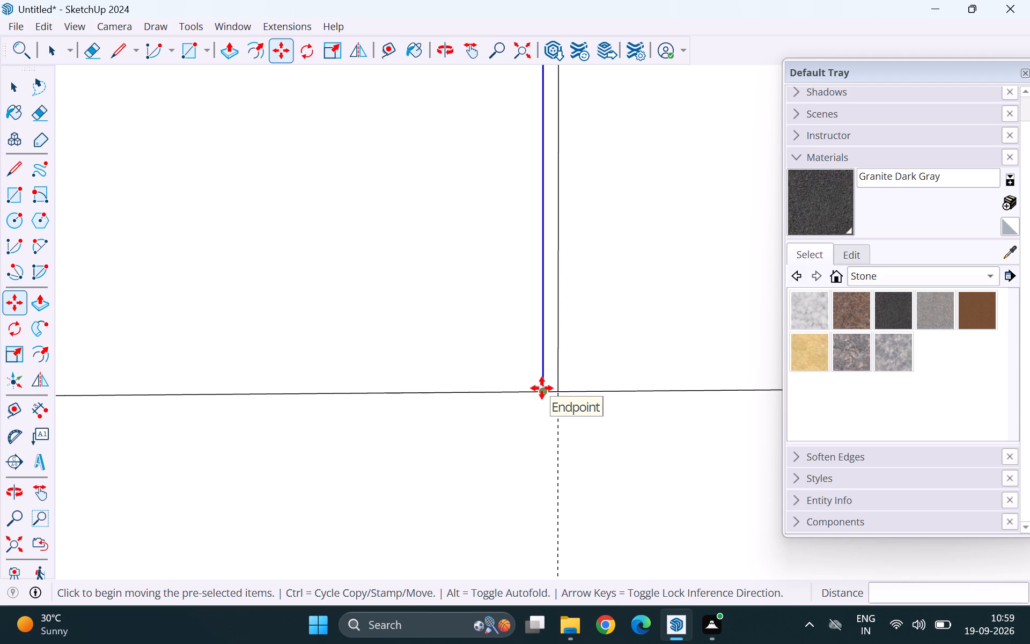
click(542, 388)
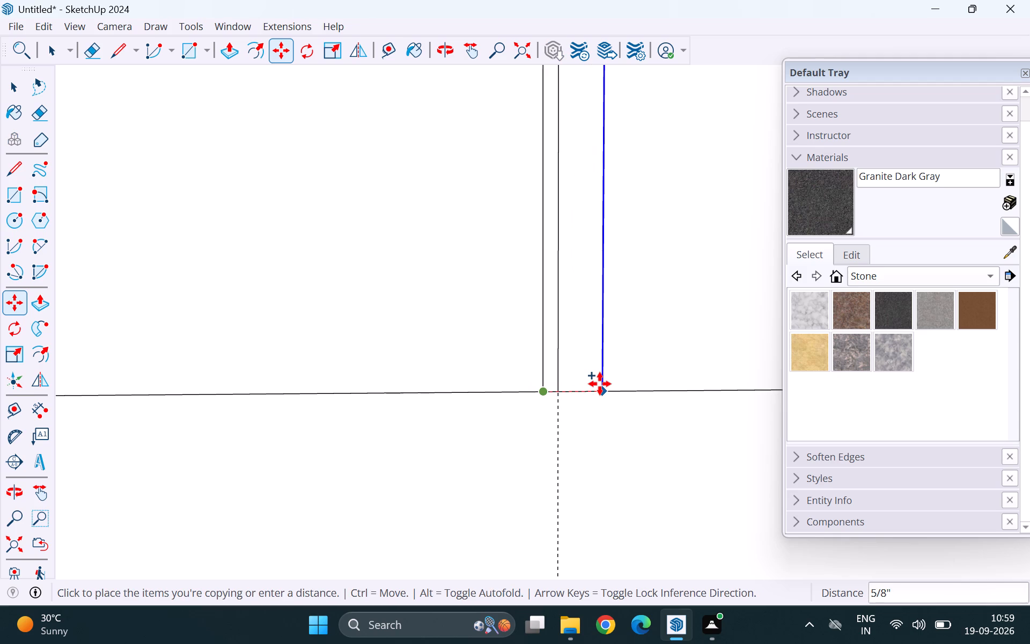
text(8mm)
key(Return)
key(space)
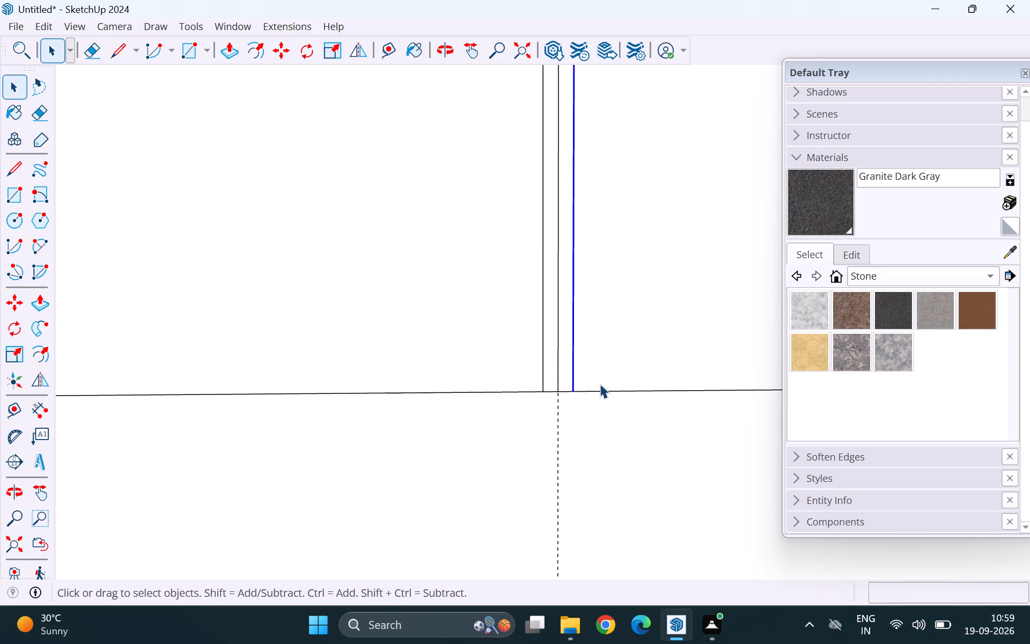
Delete the five original middle divider edges in the top row, keeping only the offset edges on either side of each.
click(556, 363)
scroll(680, 401, down, 3)
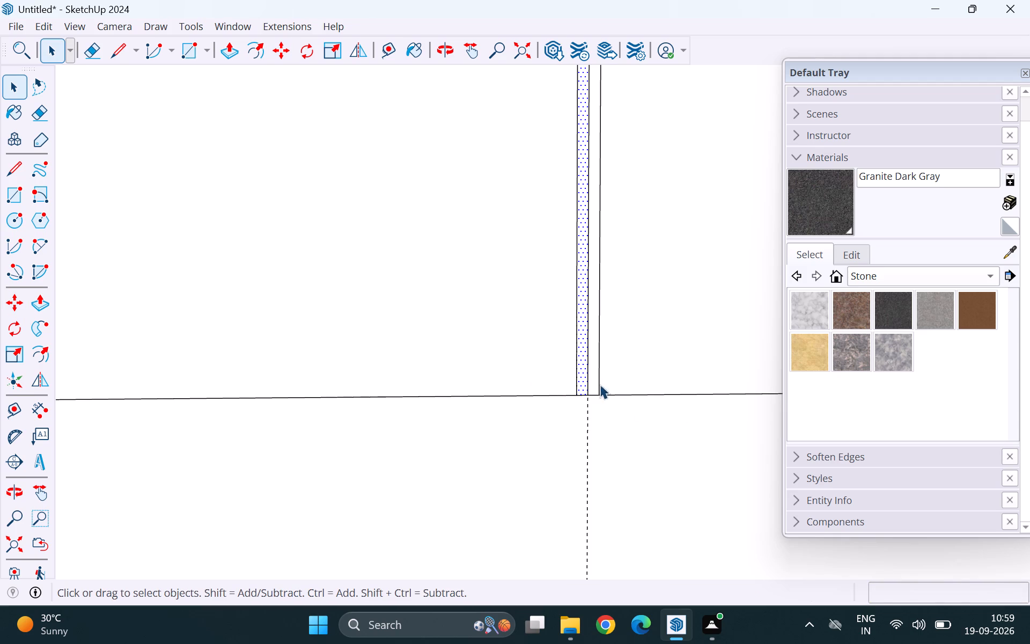
click(579, 374)
scroll(582, 379, up, 7)
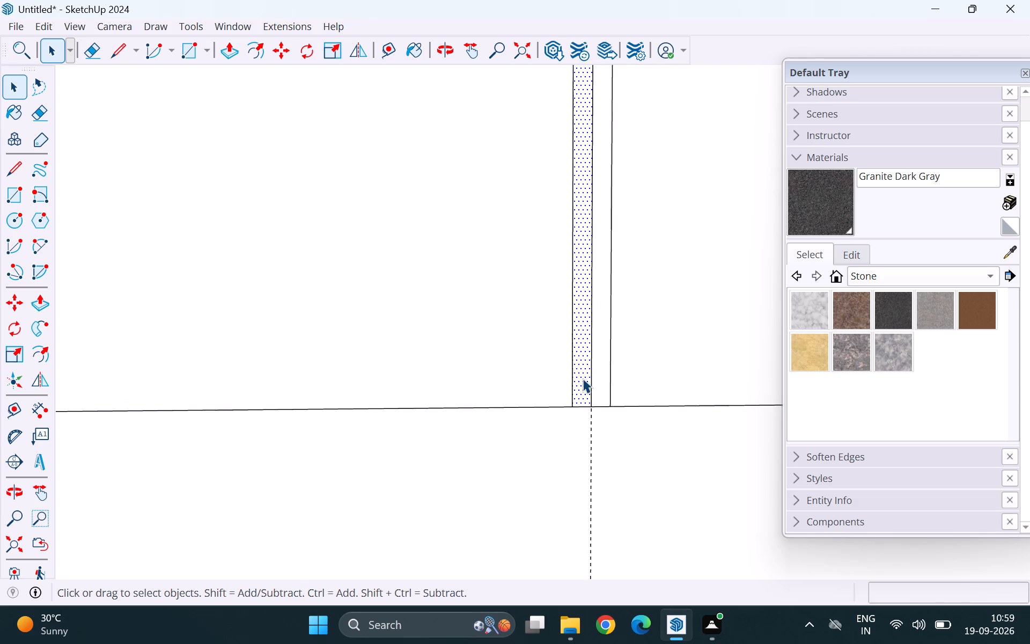
scroll(583, 378, up, 2)
shift+click(581, 384)
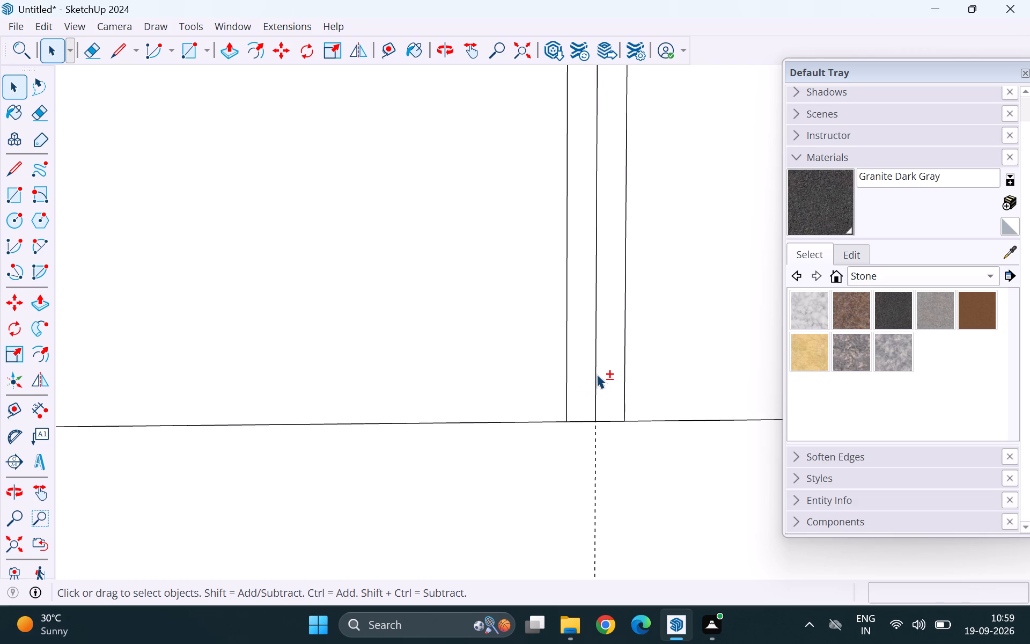
shift+click(596, 380)
shift+scroll(616, 382, down, 20)
shift+scroll(616, 382, down, 10)
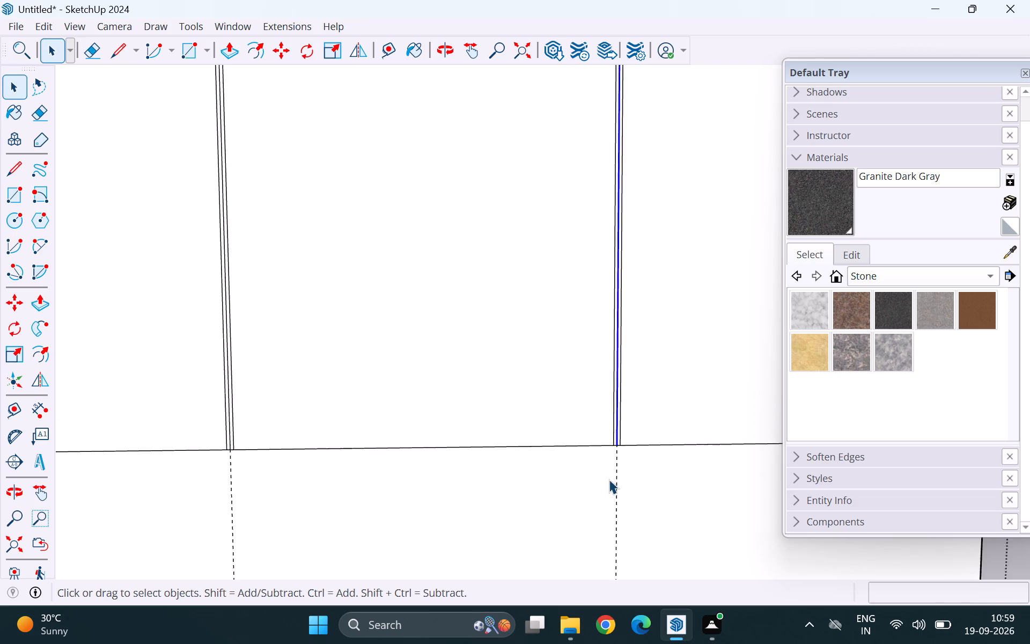
shift+scroll(609, 479, down, 5)
scroll(445, 391, up, 7)
scroll(377, 493, up, 16)
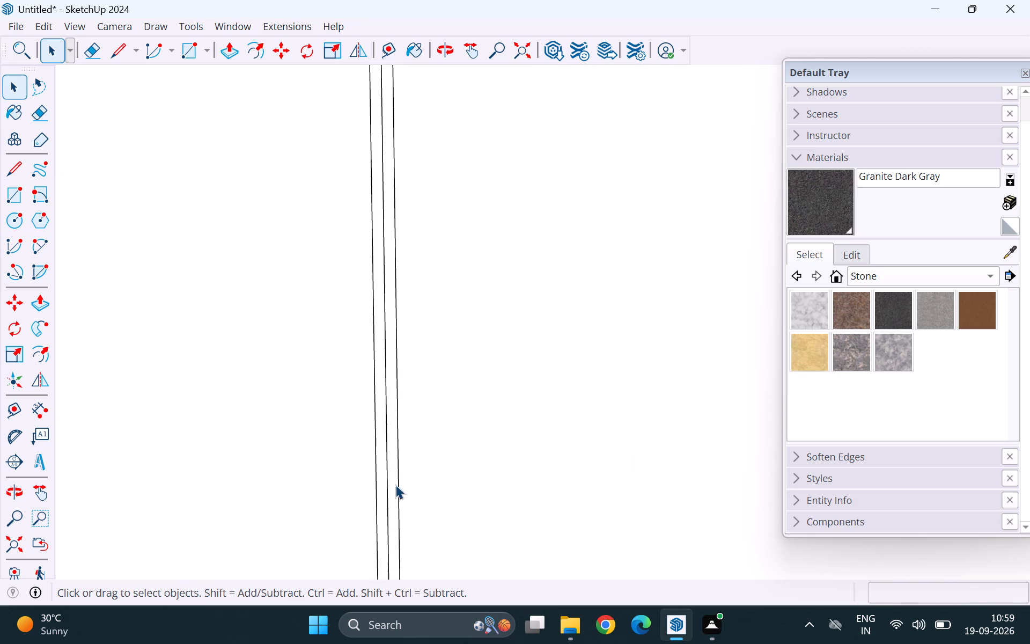
scroll(395, 485, up, 5)
shift+click(377, 498)
scroll(532, 436, down, 8)
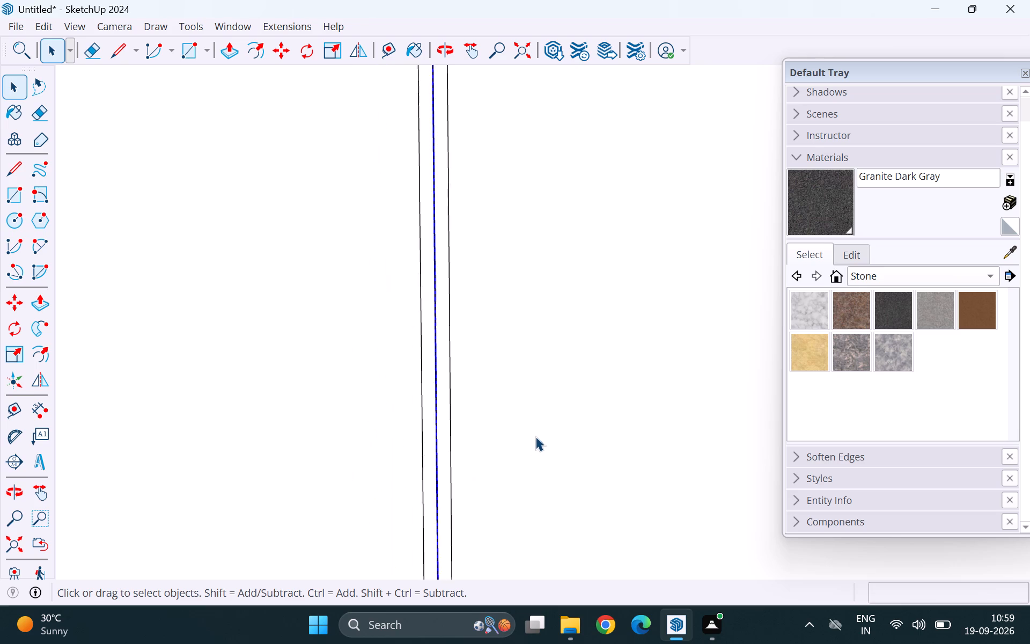
scroll(535, 436, down, 20)
scroll(535, 436, down, 1)
scroll(312, 443, up, 15)
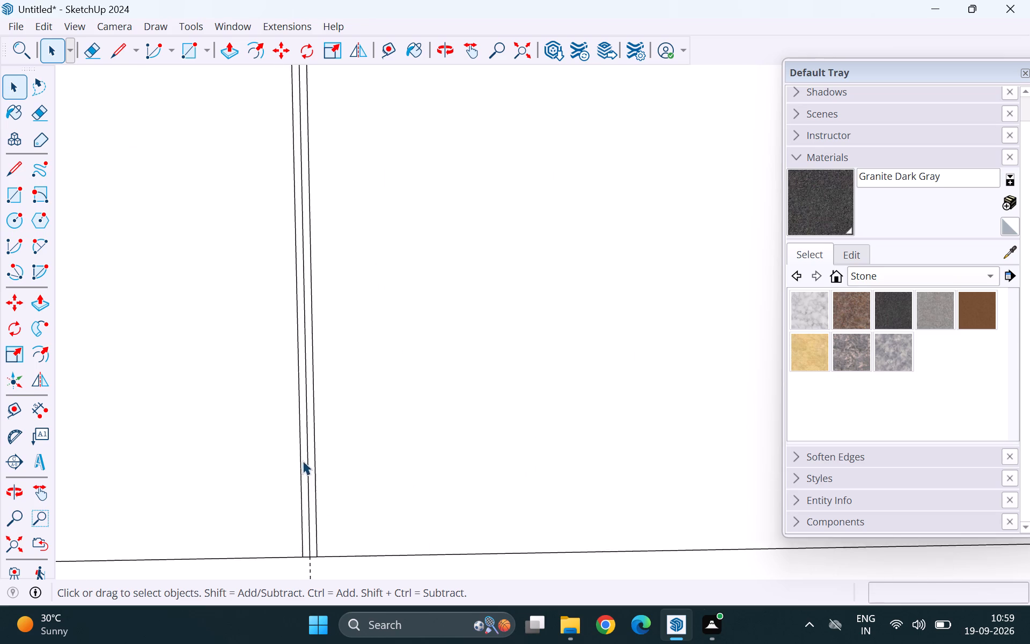
scroll(303, 460, up, 11)
shift+click(318, 500)
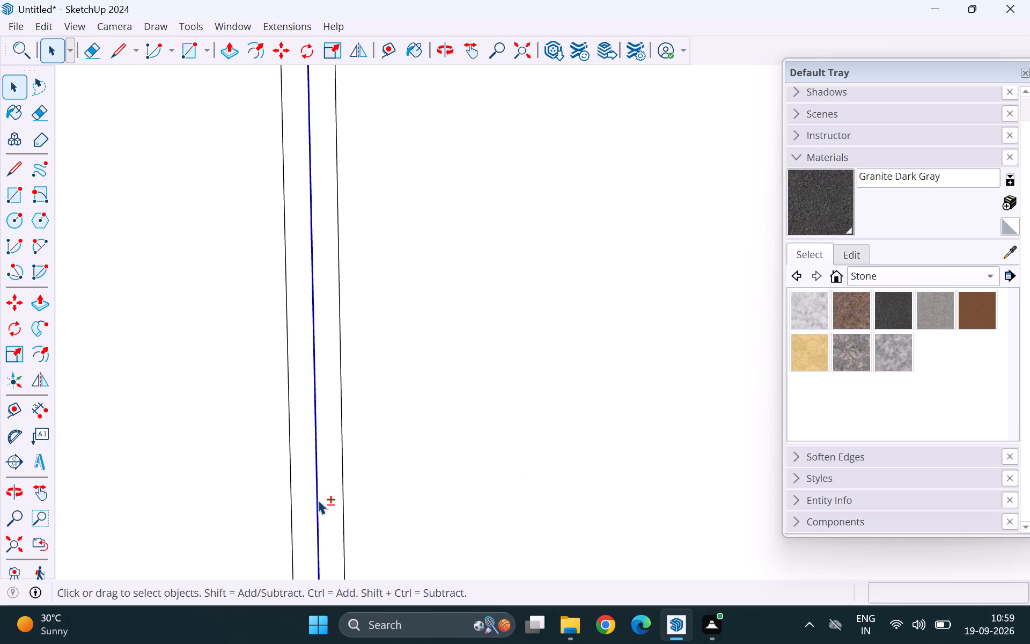
scroll(540, 401, down, 20)
scroll(540, 401, down, 15)
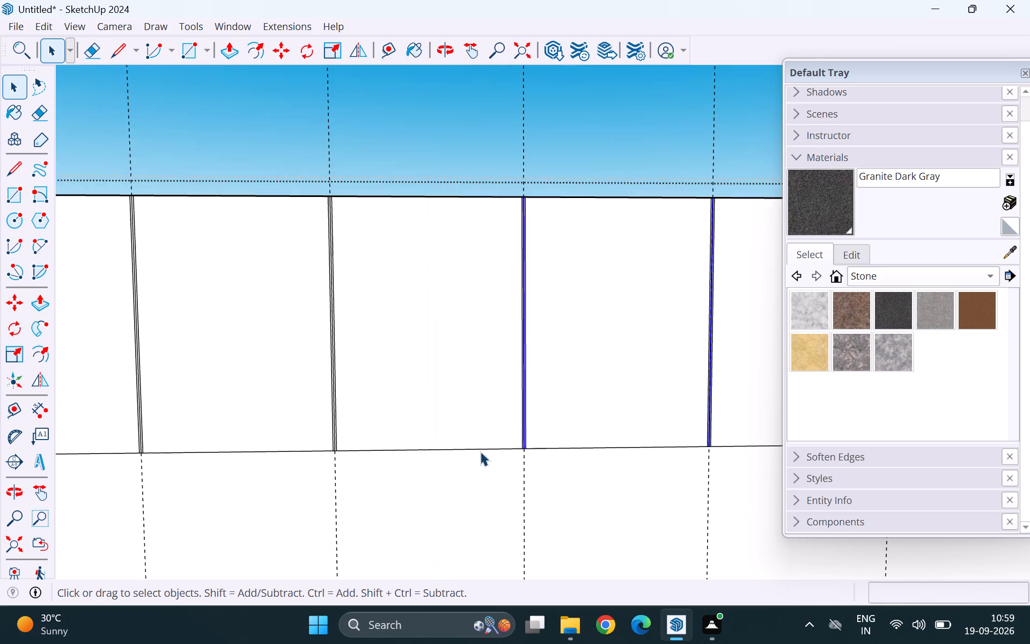
scroll(402, 423, up, 20)
scroll(402, 423, up, 9)
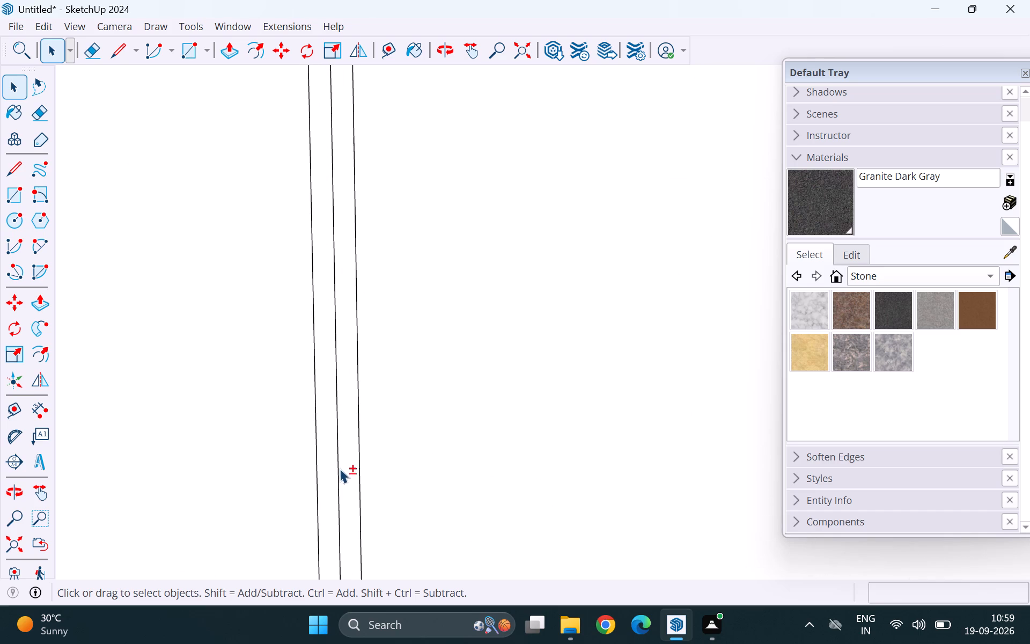
shift+click(338, 489)
scroll(538, 406, down, 5)
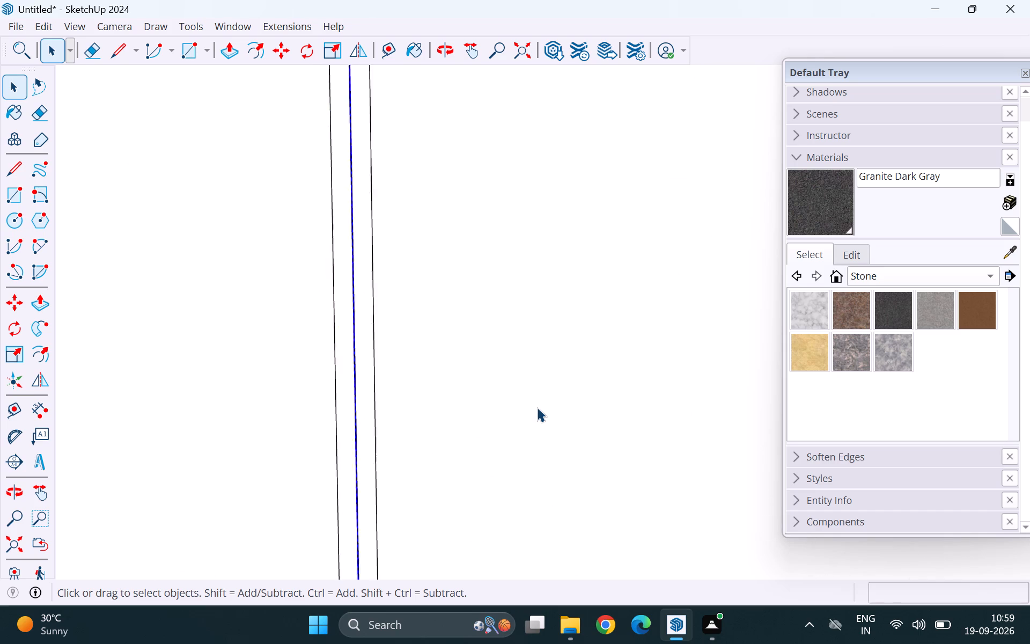
scroll(537, 407, down, 20)
scroll(537, 407, down, 10)
scroll(389, 404, up, 10)
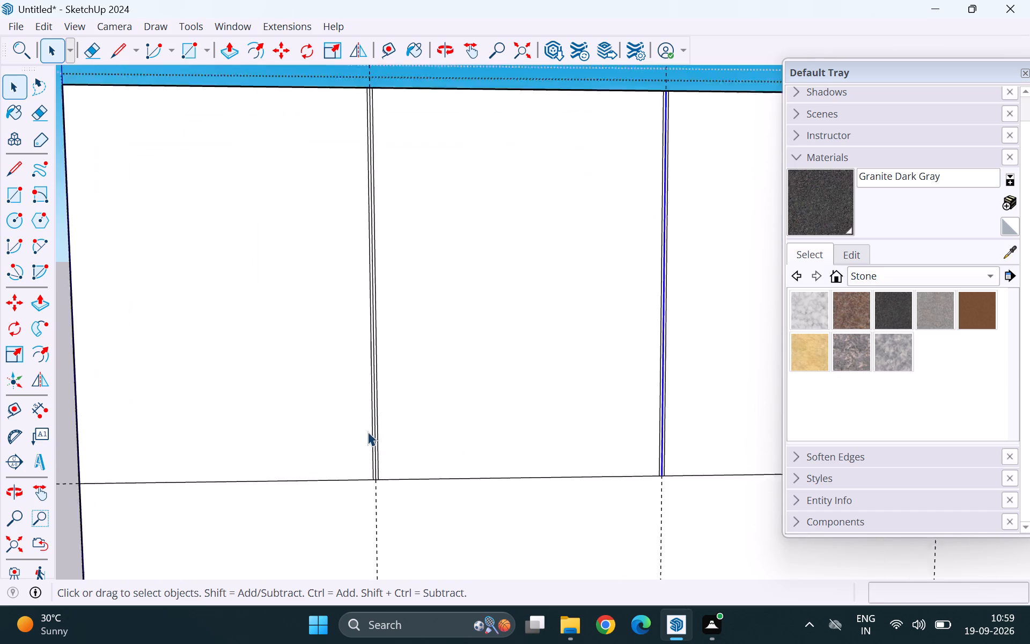
scroll(367, 431, up, 20)
scroll(367, 431, up, 2)
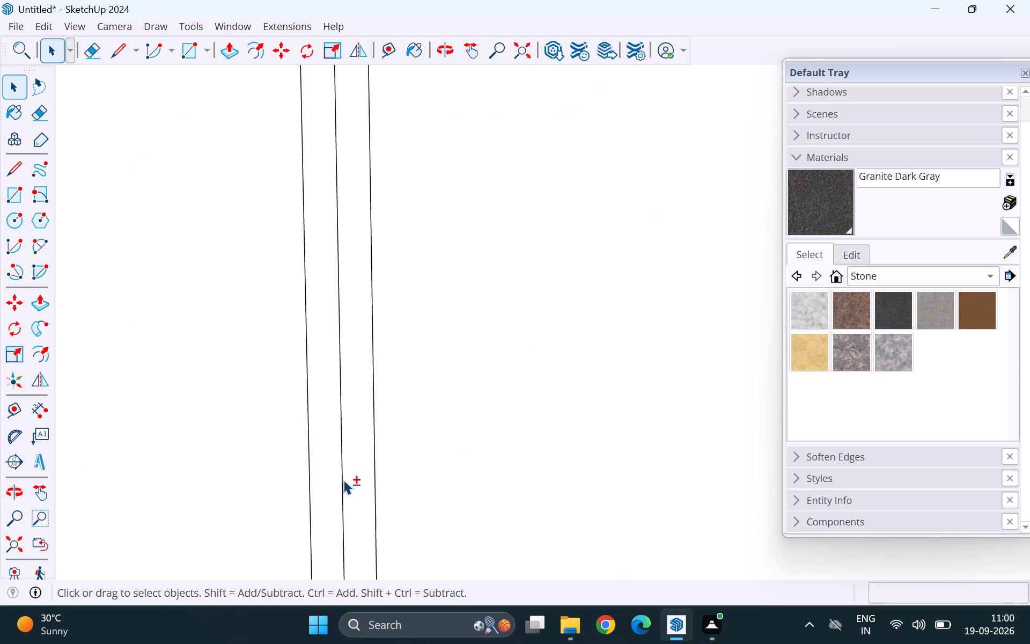
shift+click(340, 486)
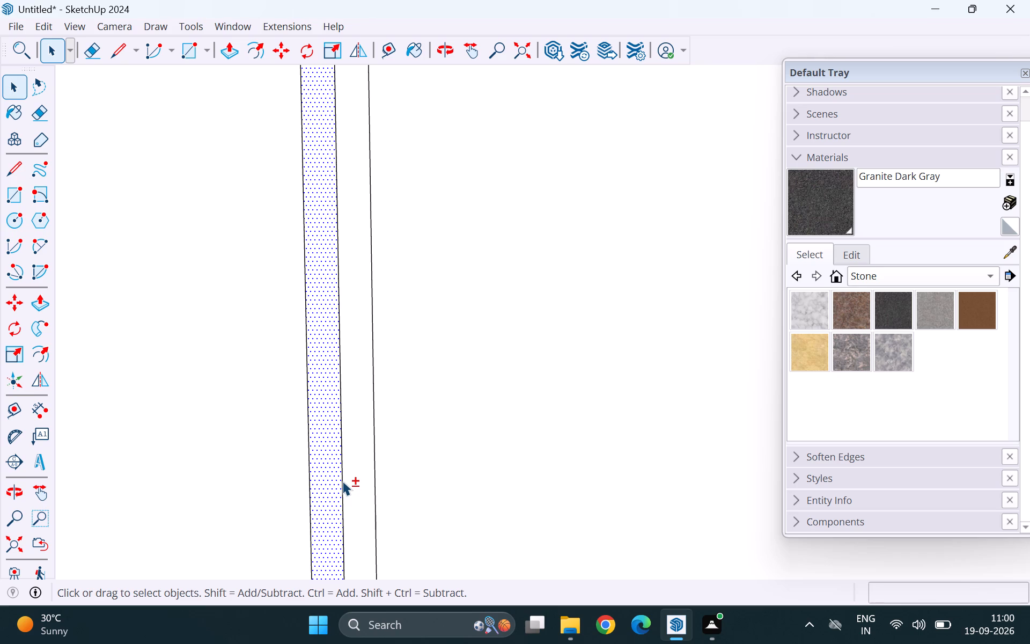
shift+click(342, 481)
shift+click(331, 489)
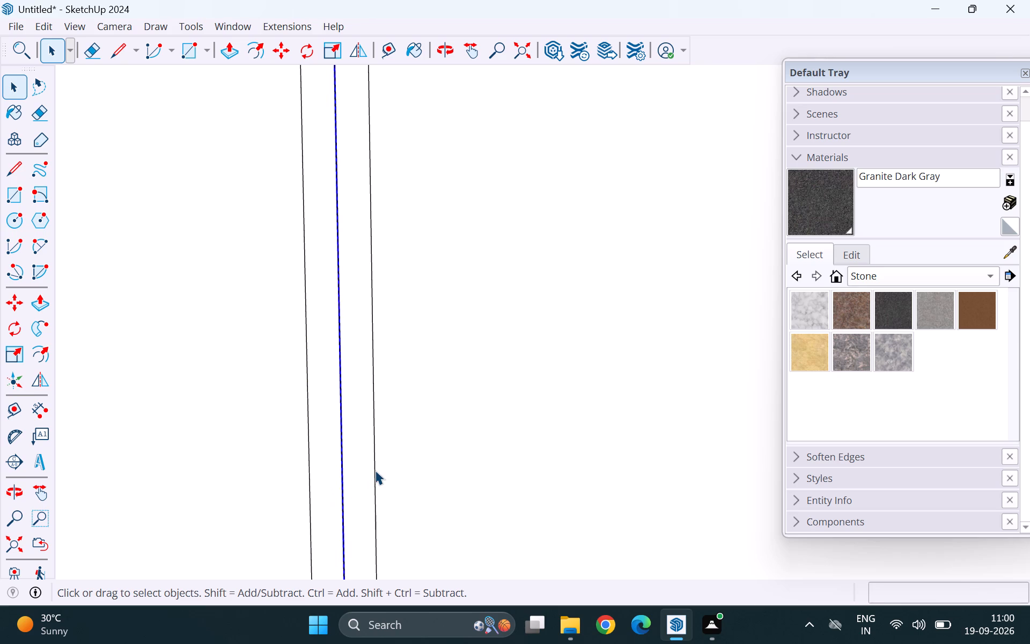
key(Delete)
Push the first narrow strip between the top-row shutters 1" back through the panel with Push/Pull.
scroll(313, 398, down, 20)
scroll(313, 398, down, 2)
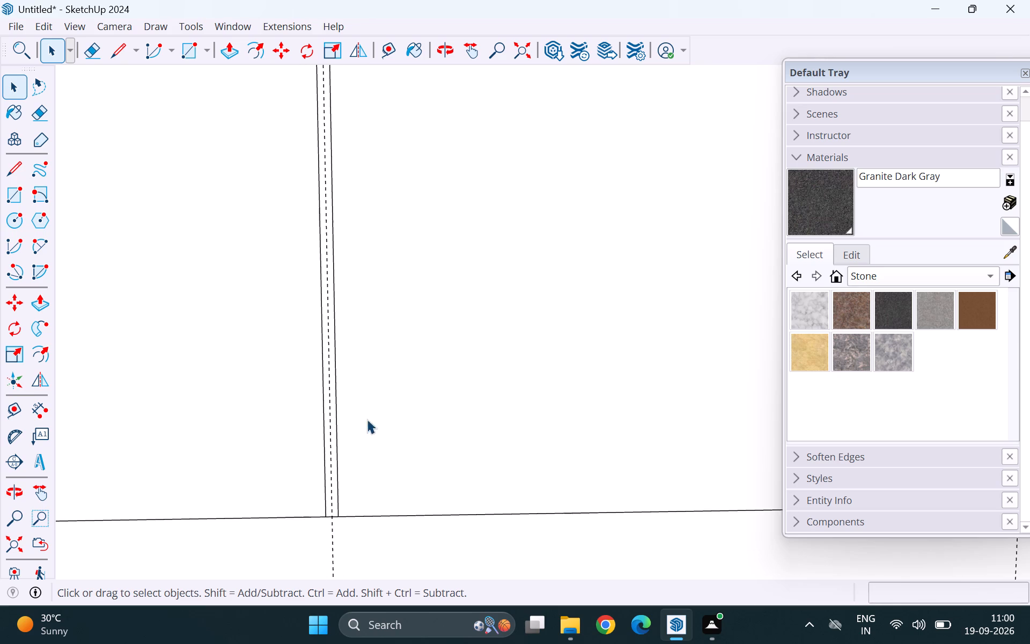
scroll(367, 419, down, 15)
scroll(281, 409, down, 4)
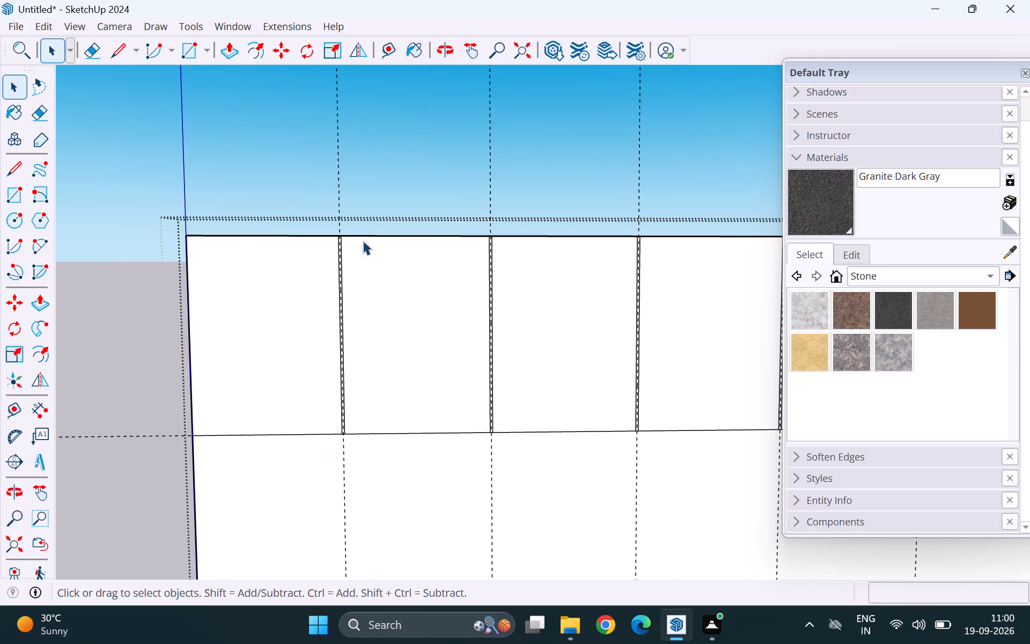
scroll(361, 233, up, 1)
middle_drag(361, 233, 357, 365)
scroll(340, 280, up, 14)
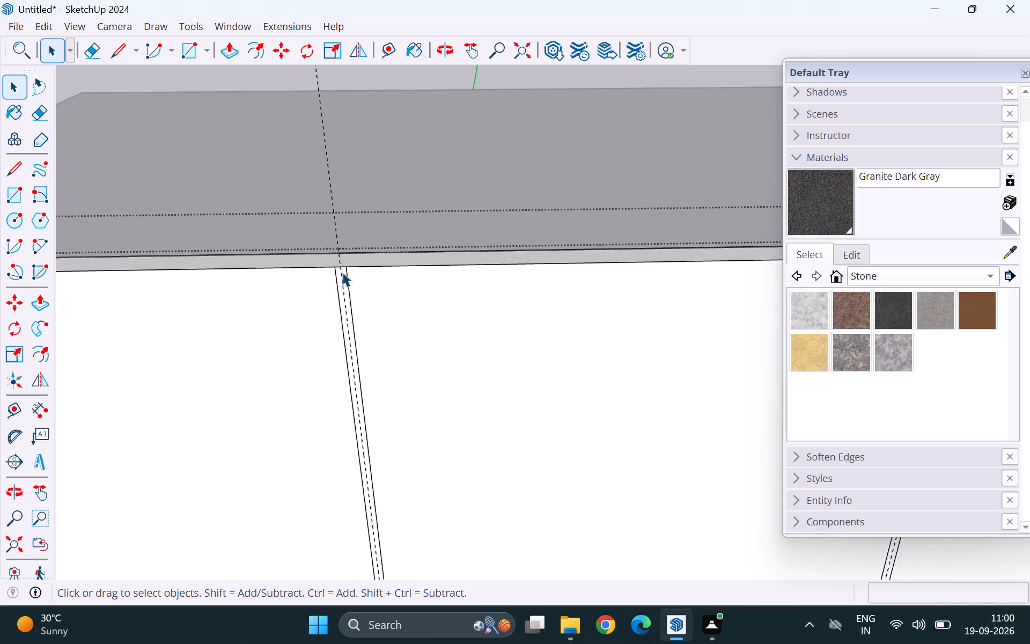
scroll(342, 272, up, 20)
scroll(342, 272, up, 1)
click(337, 274)
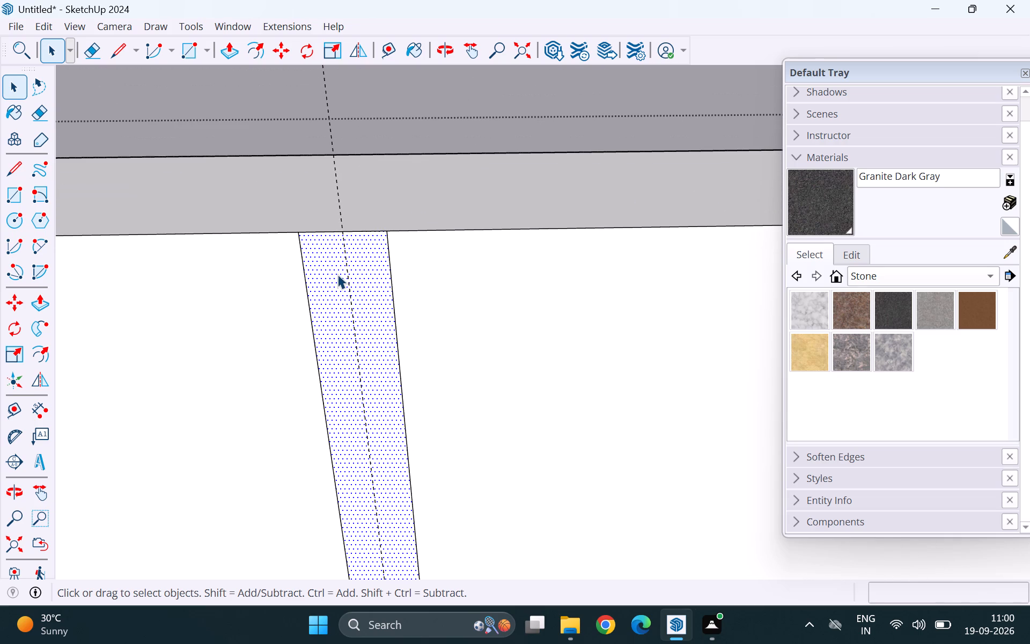
key(p)
click(337, 274)
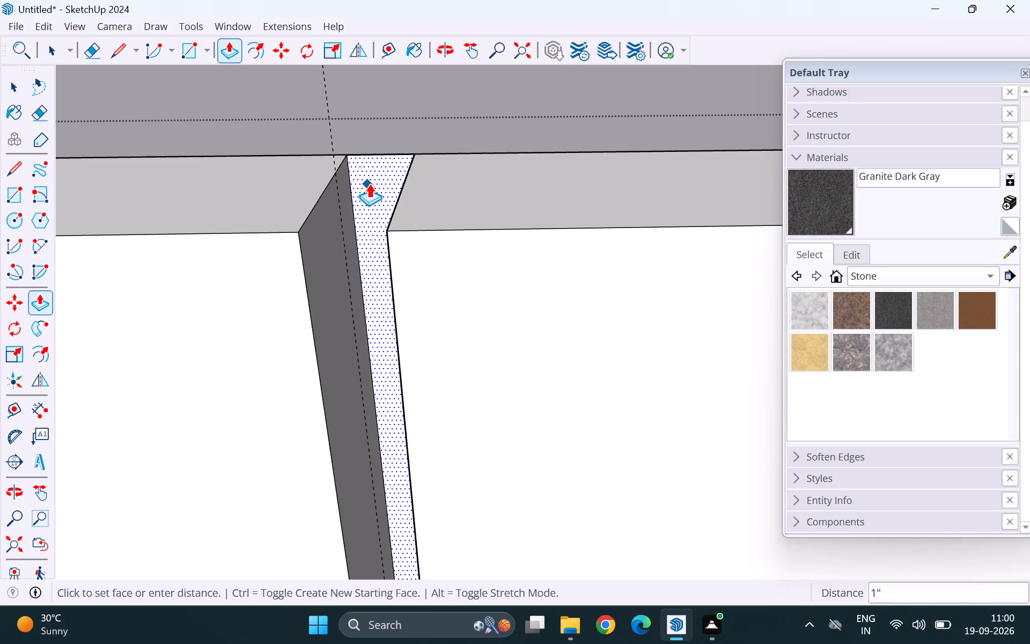
click(414, 150)
Repeat the 1" push on the other four narrow strips between the top-row shutters.
scroll(144, 239, down, 20)
scroll(144, 239, down, 9)
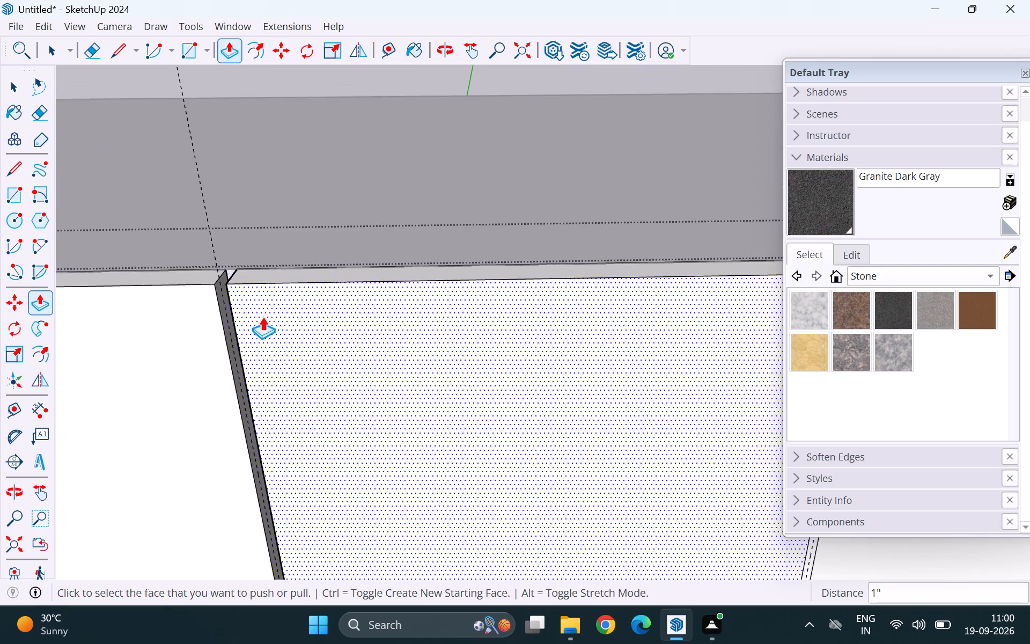
scroll(262, 317, down, 10)
scroll(488, 314, up, 20)
scroll(488, 314, up, 1)
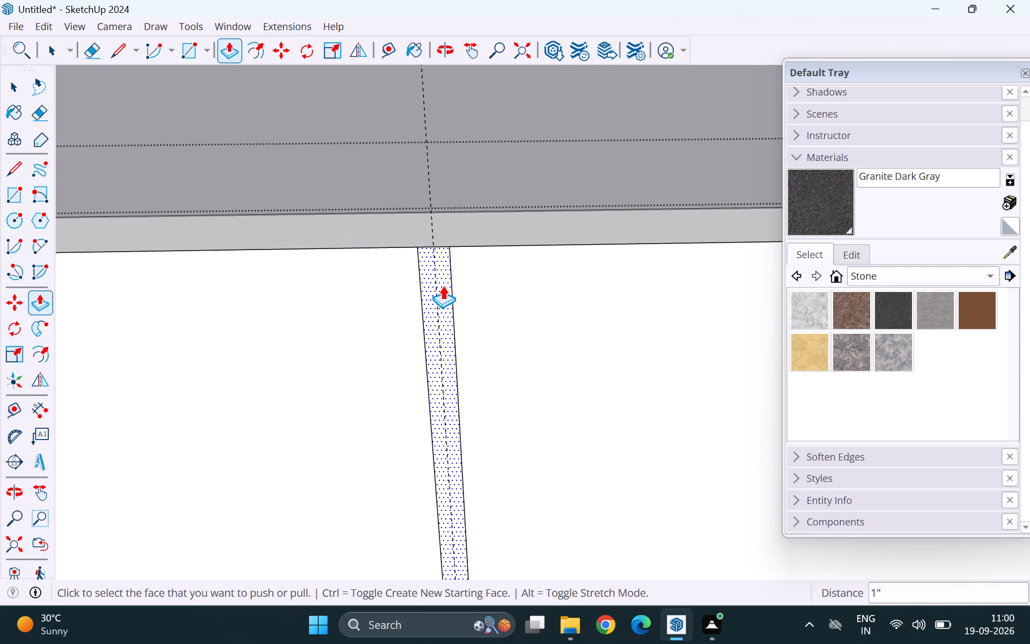
double_click(443, 286)
scroll(331, 295, down, 20)
scroll(331, 295, down, 7)
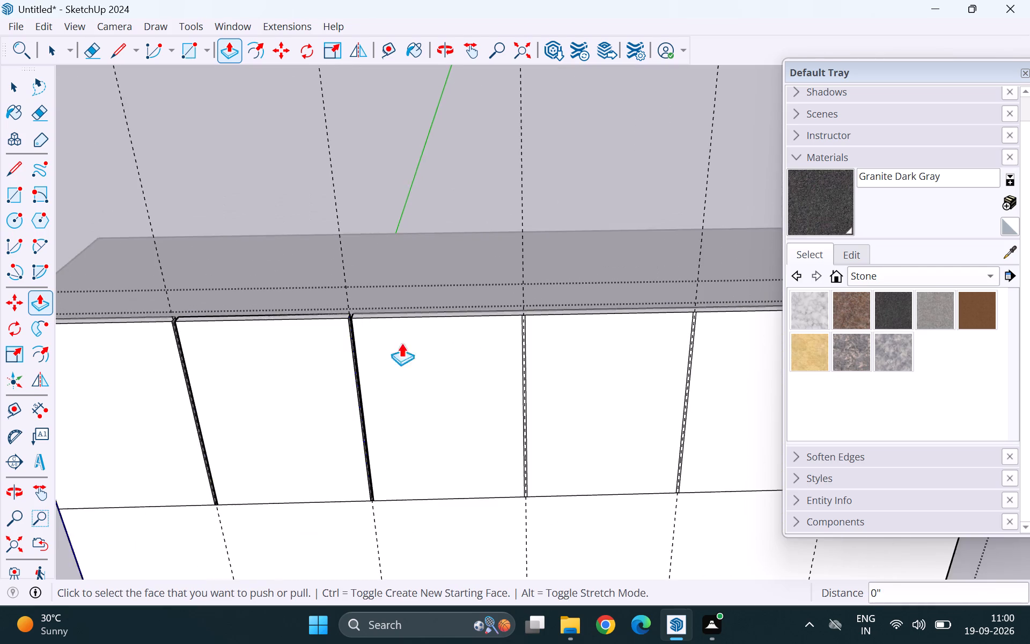
scroll(522, 316, up, 20)
scroll(522, 316, up, 6)
double_click(537, 303)
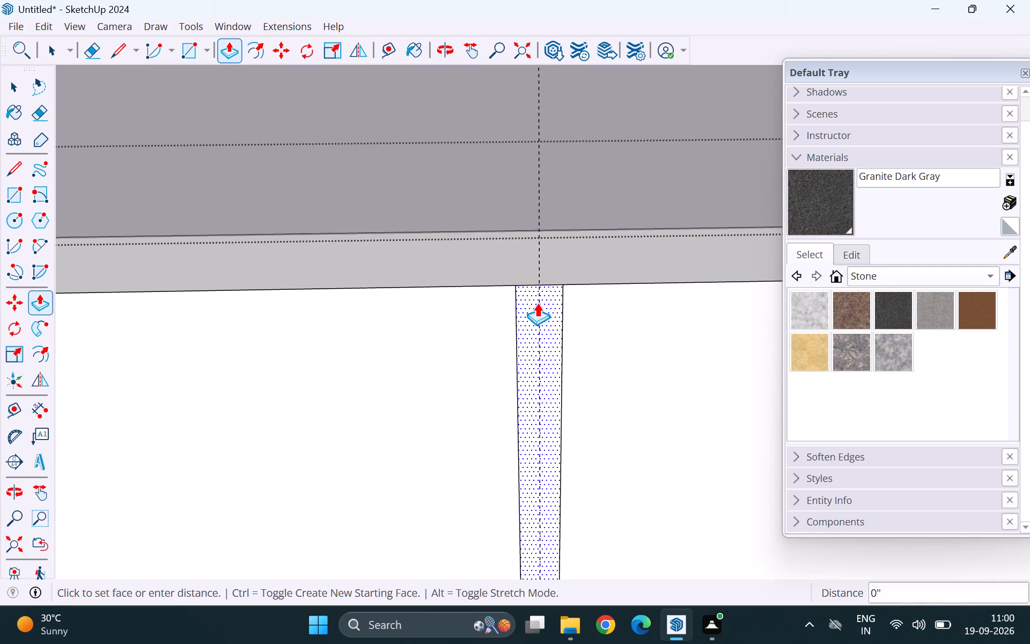
scroll(369, 288, down, 20)
scroll(369, 288, down, 15)
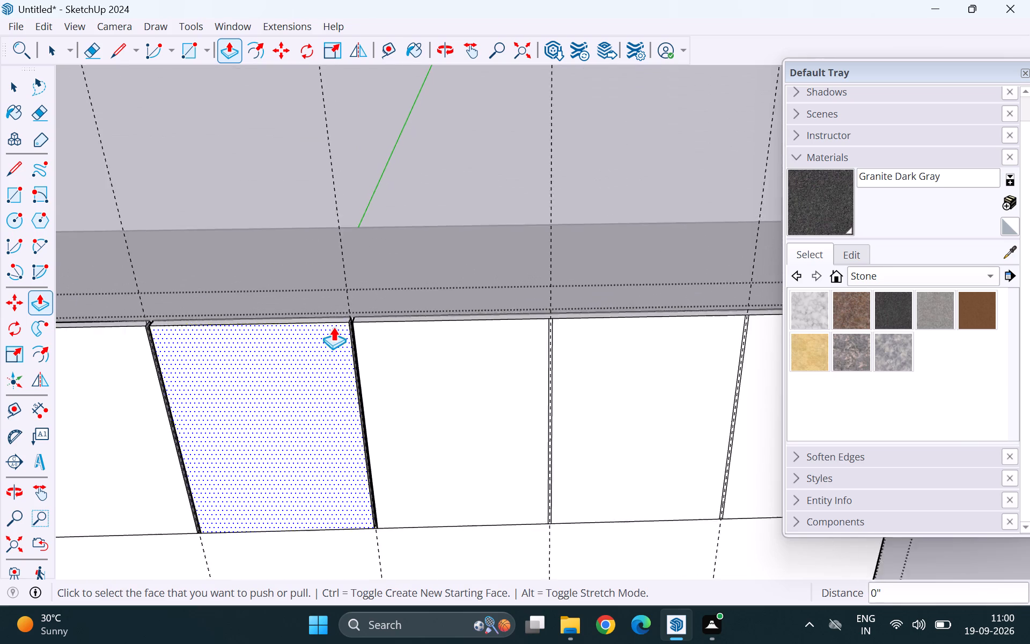
scroll(527, 309, up, 6)
scroll(493, 331, up, 20)
scroll(493, 331, up, 7)
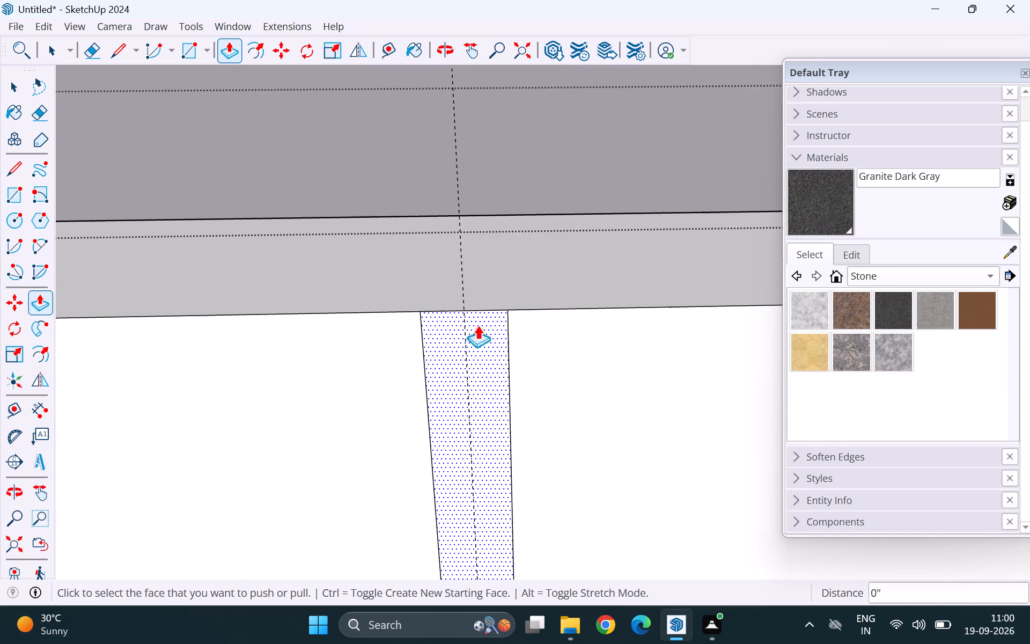
double_click(480, 318)
scroll(360, 304, down, 18)
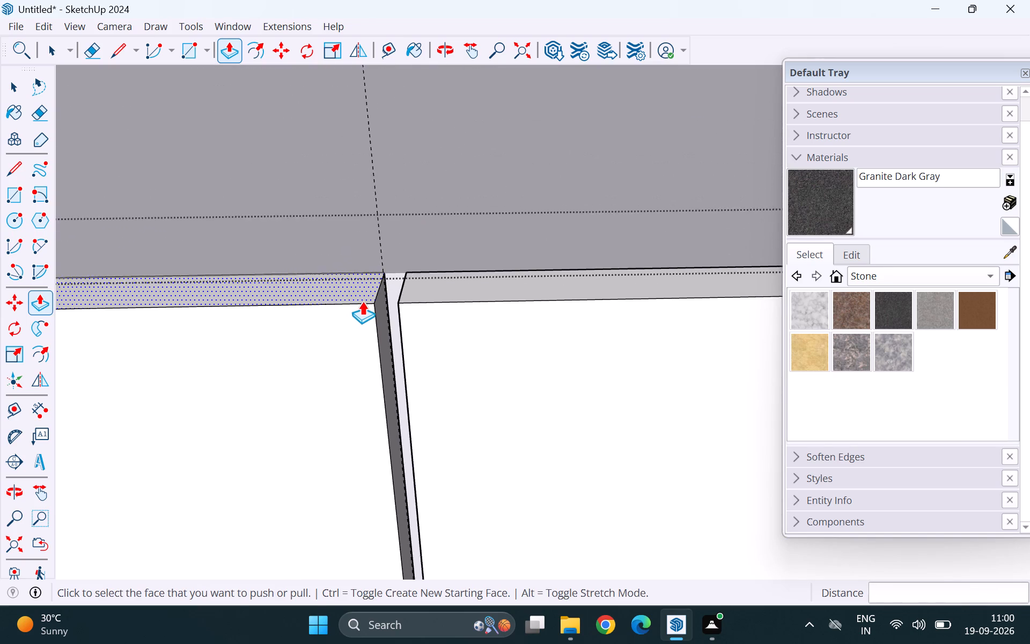
scroll(362, 301, down, 20)
scroll(362, 301, down, 2)
scroll(529, 306, up, 17)
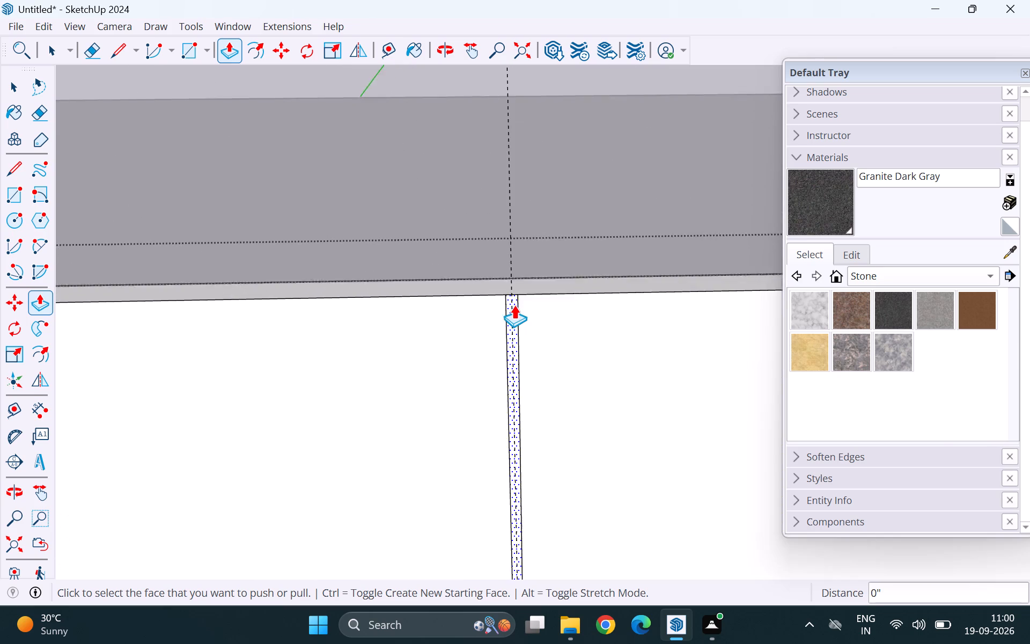
scroll(514, 305, up, 10)
double_click(514, 303)
key(space)
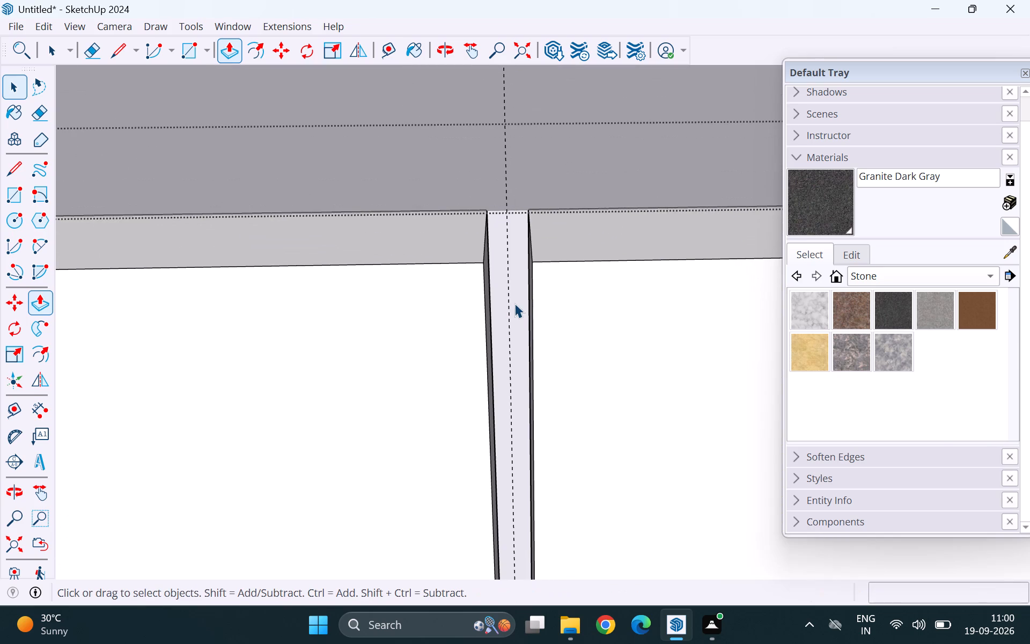
Finish editing the front panel group and return to the whole wardrobe model, facing its front.
scroll(512, 304, down, 20)
scroll(512, 304, down, 20)
scroll(512, 304, down, 2)
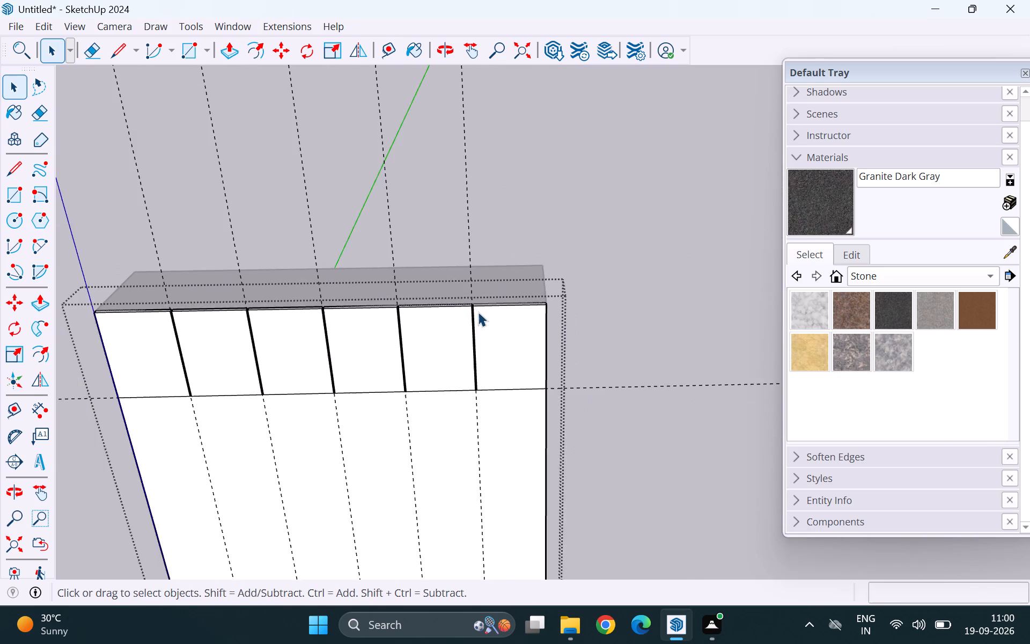
scroll(480, 311, down, 5)
middle_drag(385, 415, 607, 384)
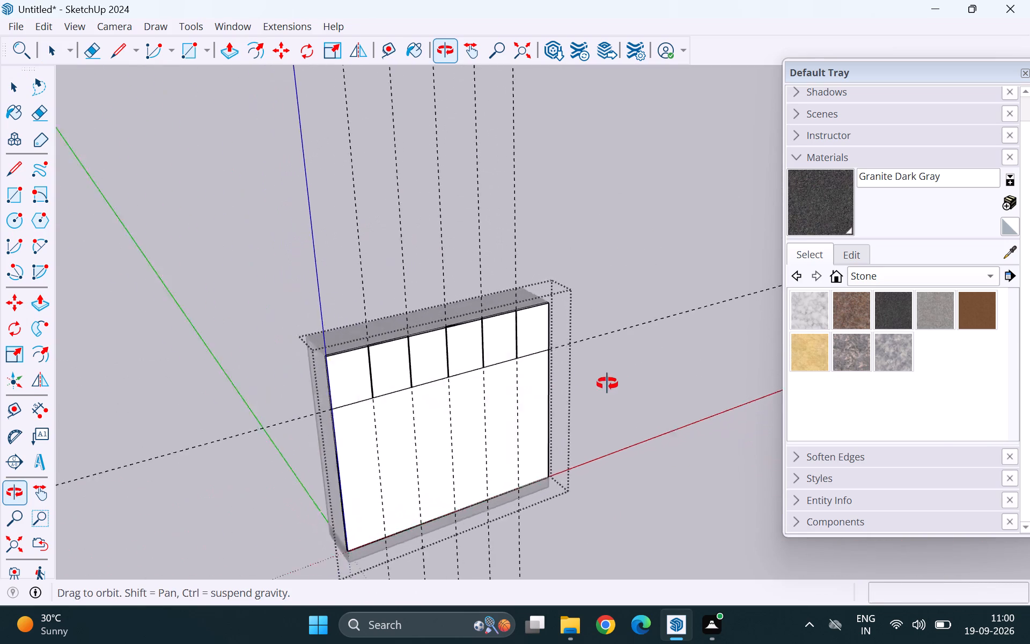
middle_drag(607, 384, 630, 383)
click(396, 392)
triple_click(396, 392)
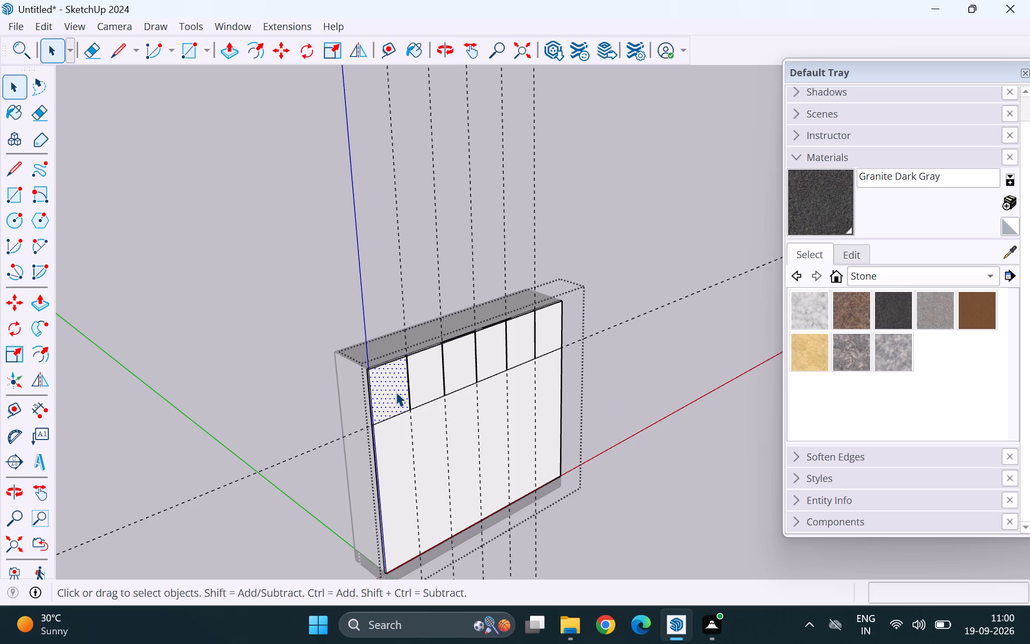
click(622, 263)
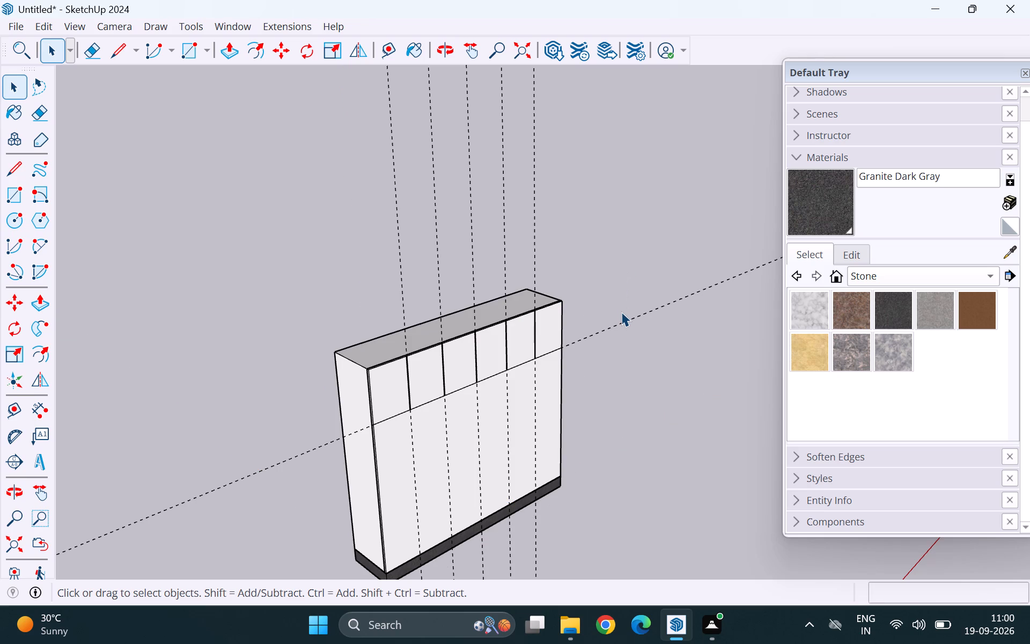
click(626, 280)
scroll(424, 316, down, 6)
middle_drag(573, 384, 376, 301)
middle_click(376, 301)
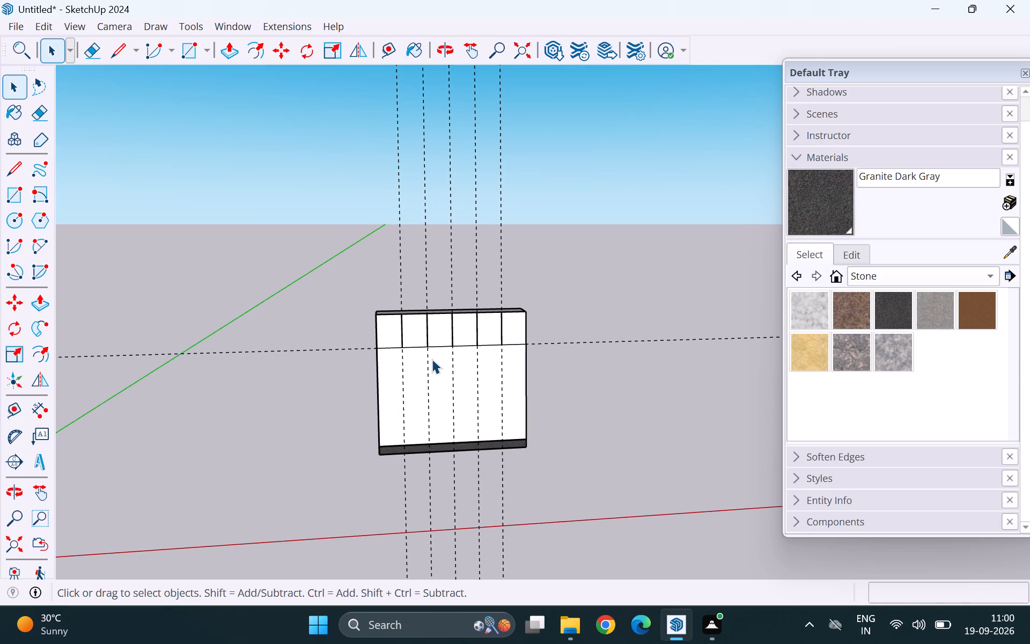
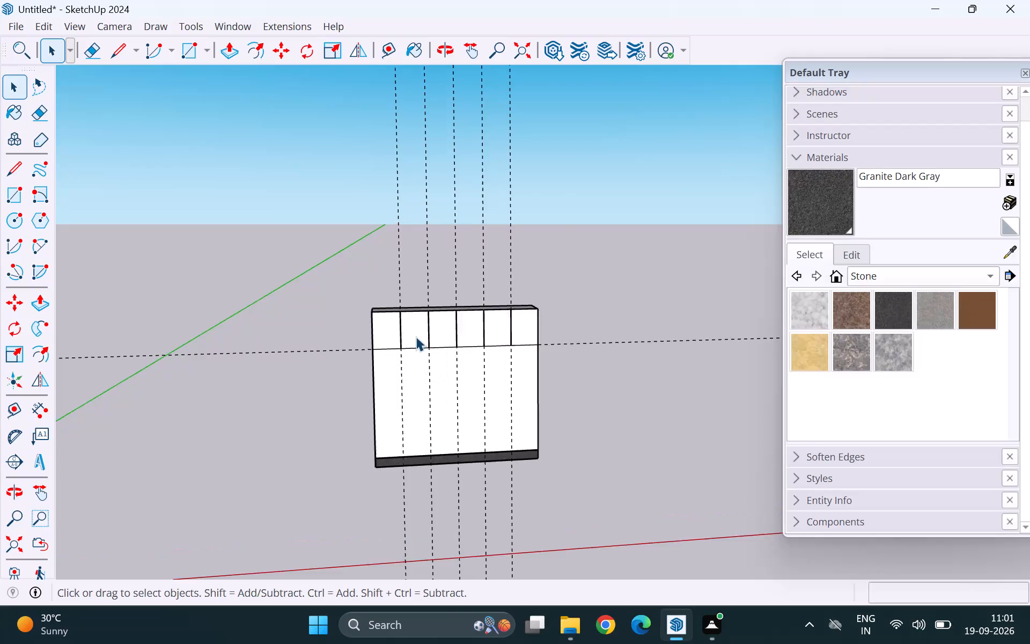
Examine the wardrobe's front and side from several angles, focusing on the horizontal line beneath the top-row shutters.
scroll(417, 331, up, 6)
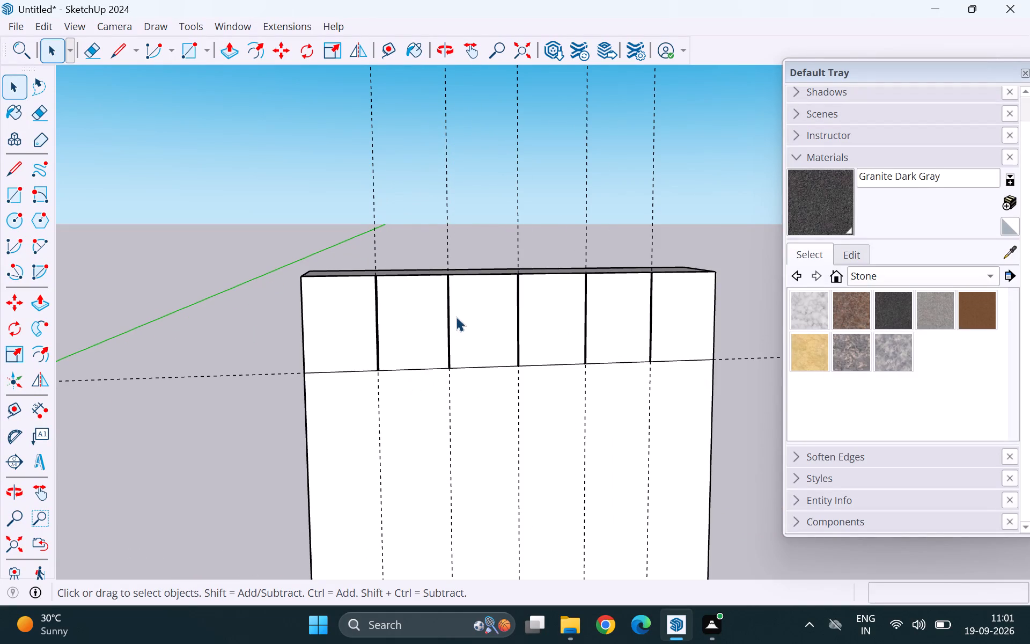
scroll(336, 285, down, 5)
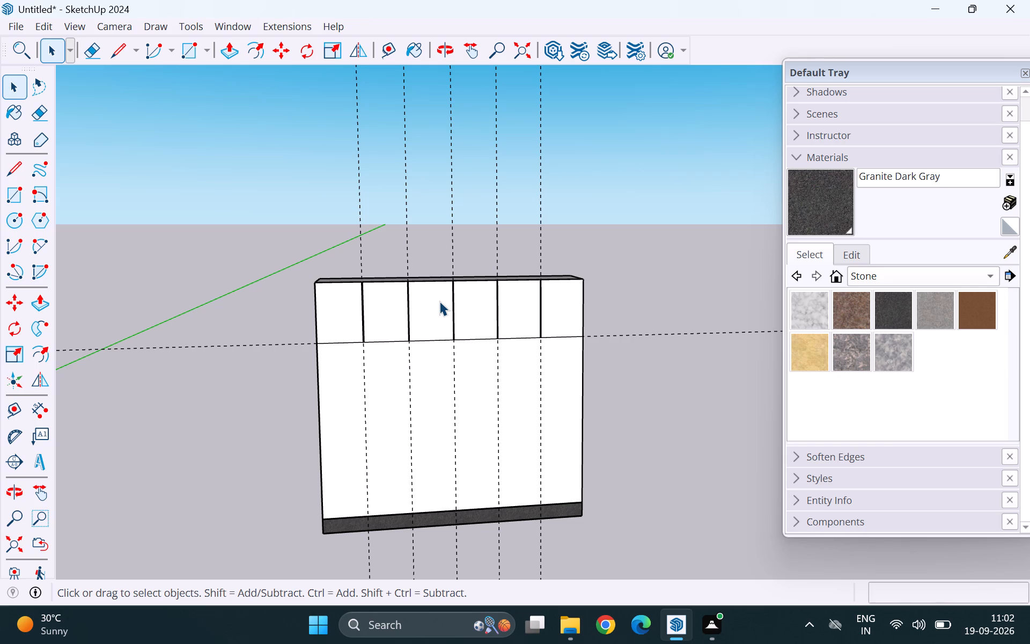
scroll(282, 297, down, 4)
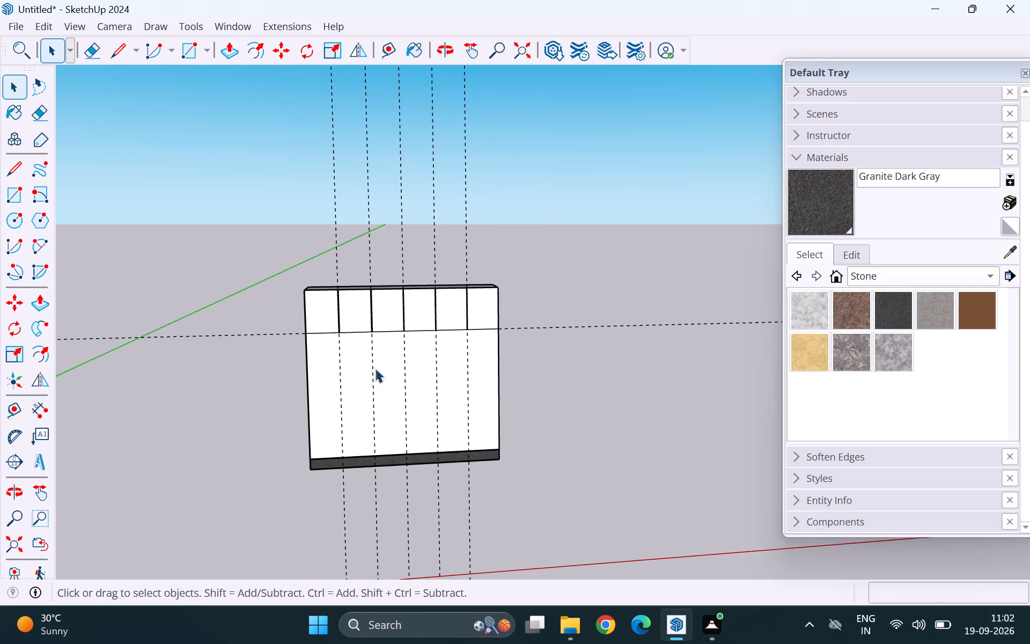
scroll(446, 383, up, 6)
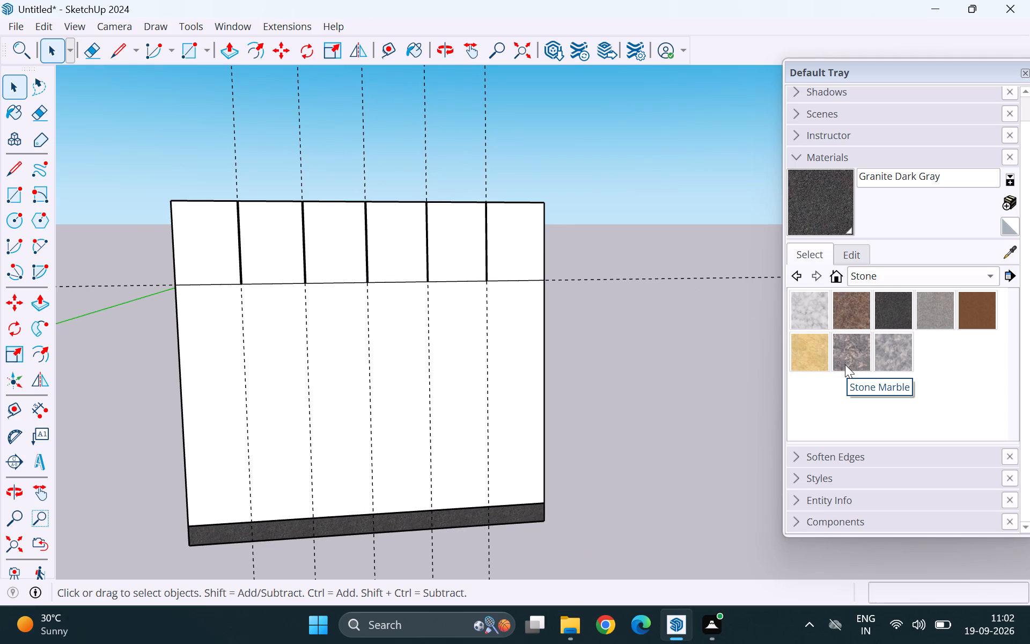
scroll(563, 312, down, 4)
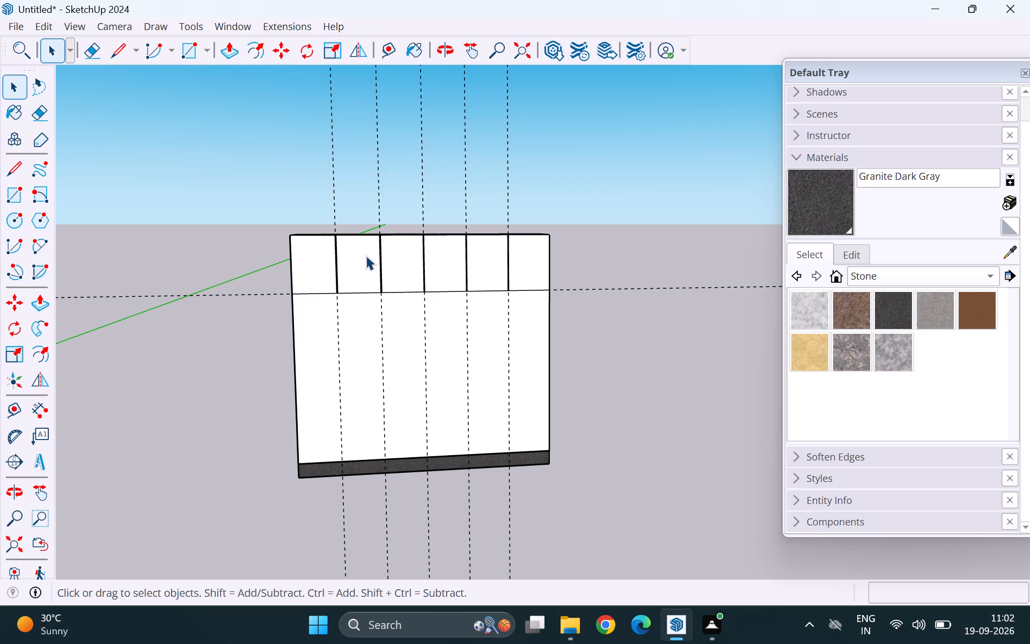
scroll(406, 213, down, 4)
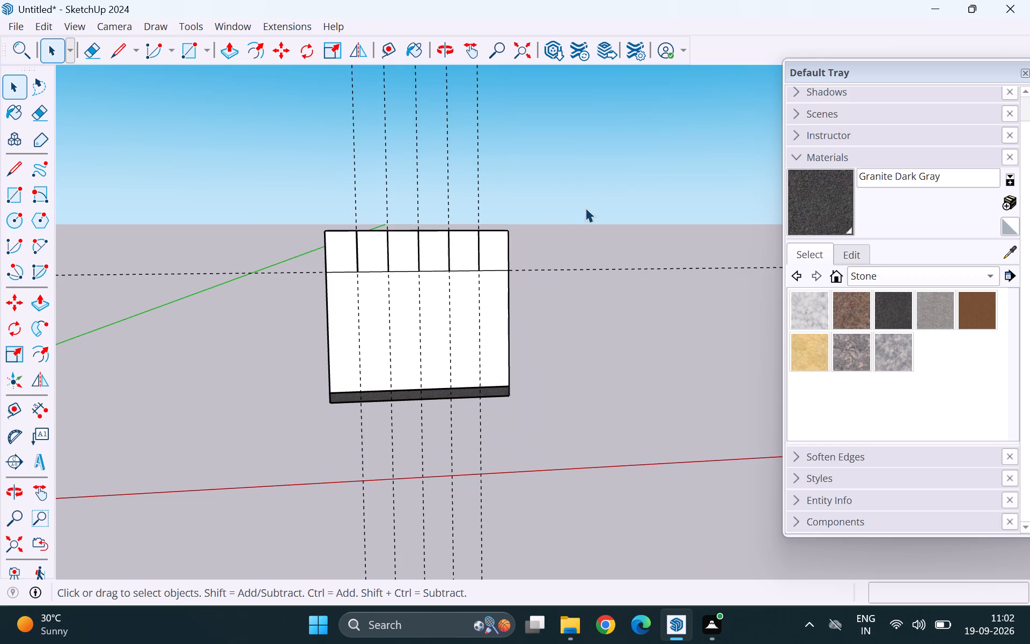
middle_drag(581, 216, 251, 287)
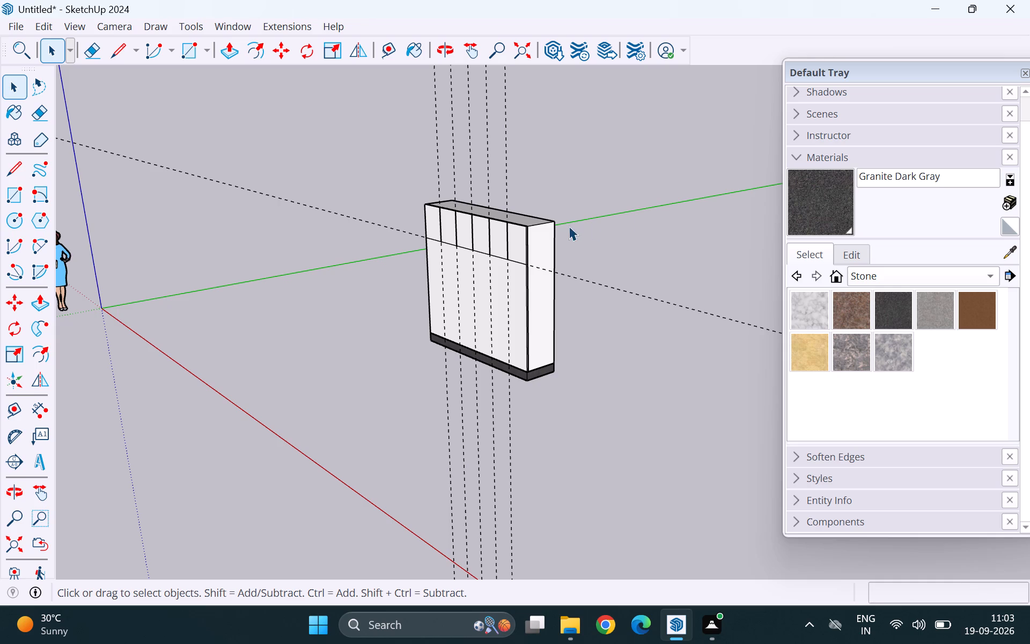
scroll(632, 221, down, 3)
middle_drag(450, 313, 679, 302)
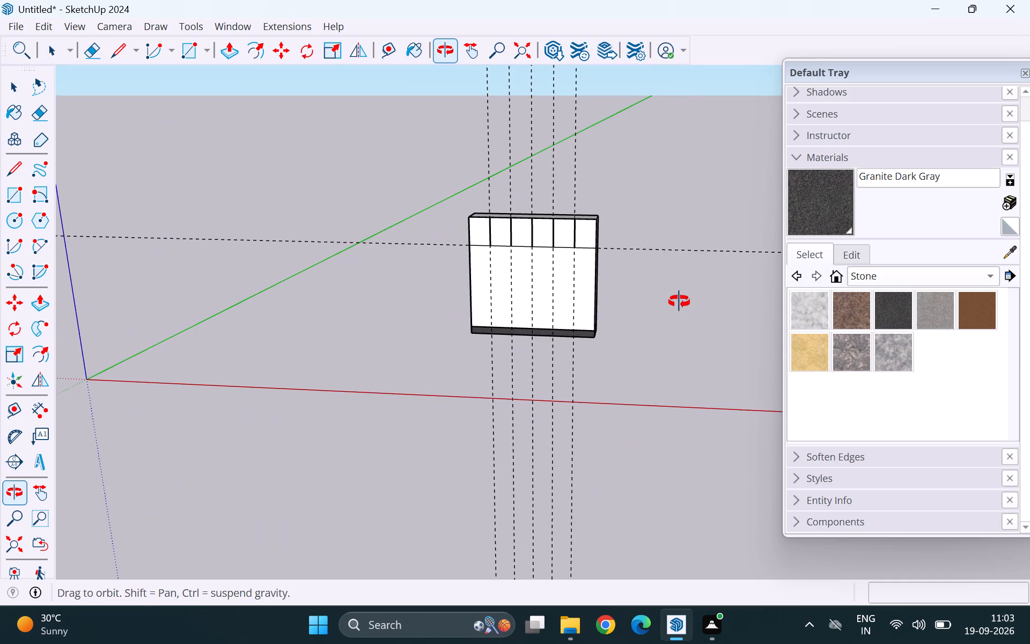
middle_drag(679, 302, 733, 280)
scroll(510, 260, up, 6)
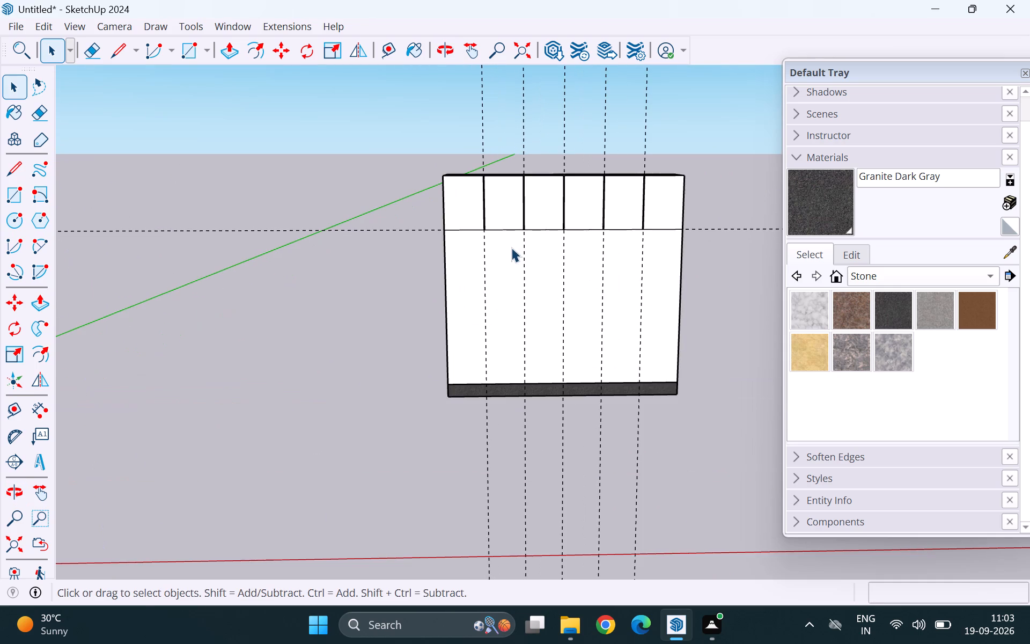
scroll(504, 237, up, 6)
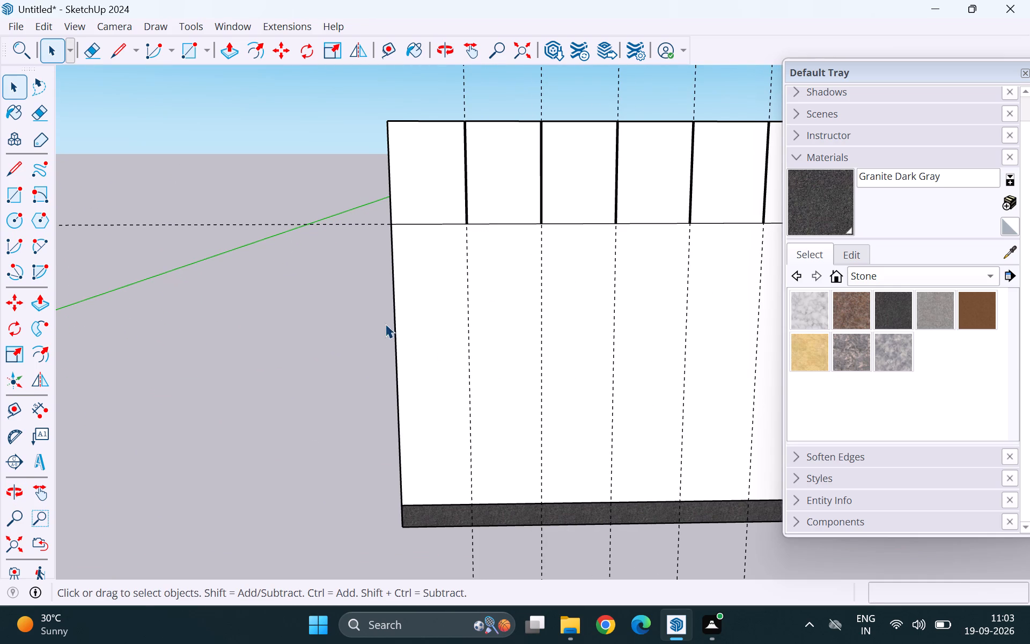
scroll(382, 325, down, 1)
middle_drag(373, 352, 477, 369)
scroll(518, 318, up, 4)
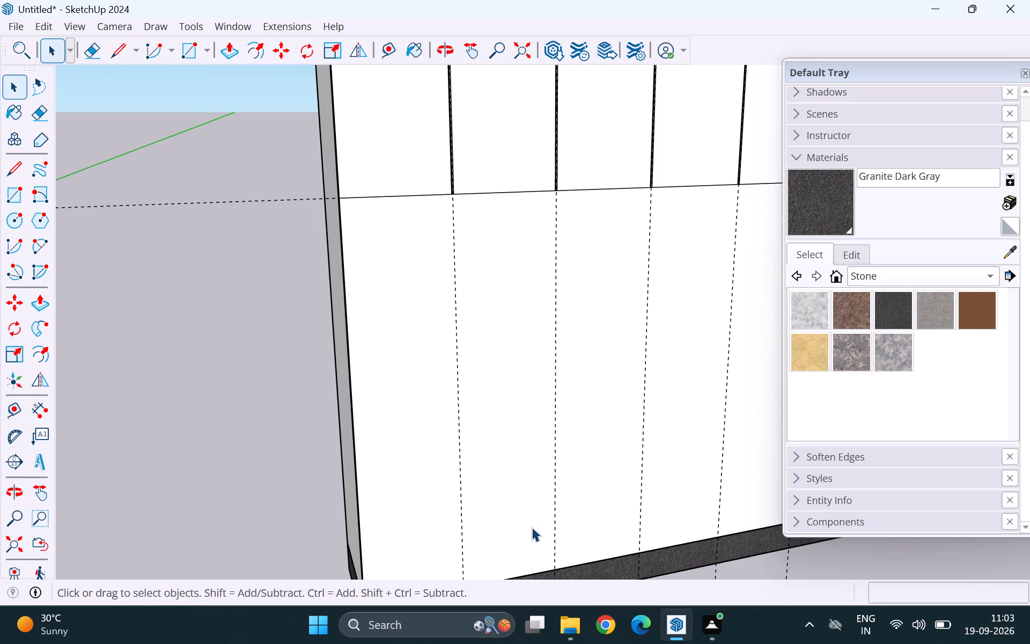
middle_drag(532, 527, 480, 451)
middle_click(477, 449)
scroll(349, 193, up, 3)
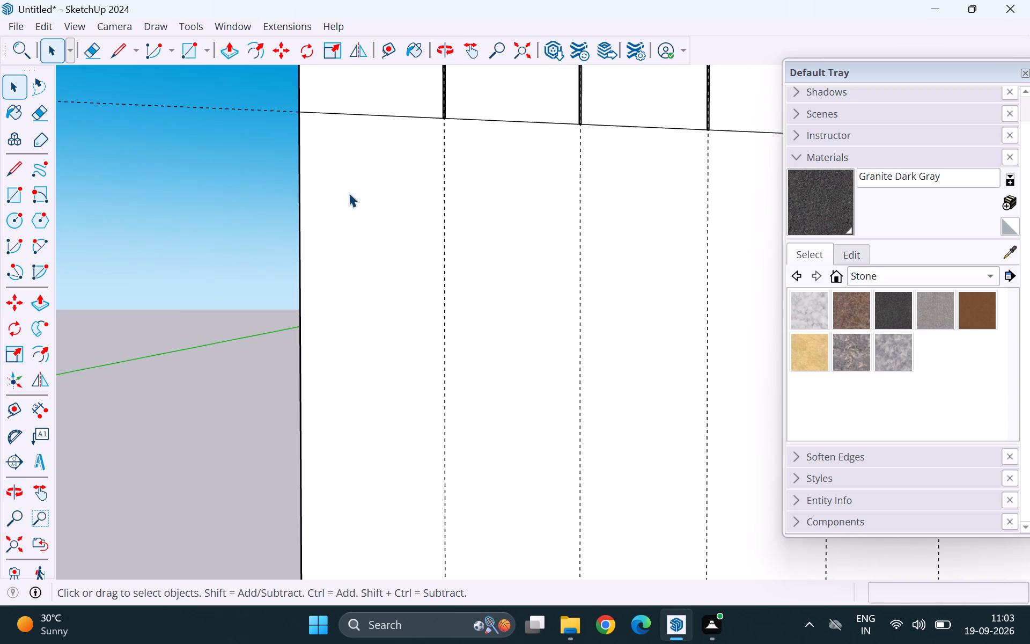
middle_drag(294, 224, 425, 253)
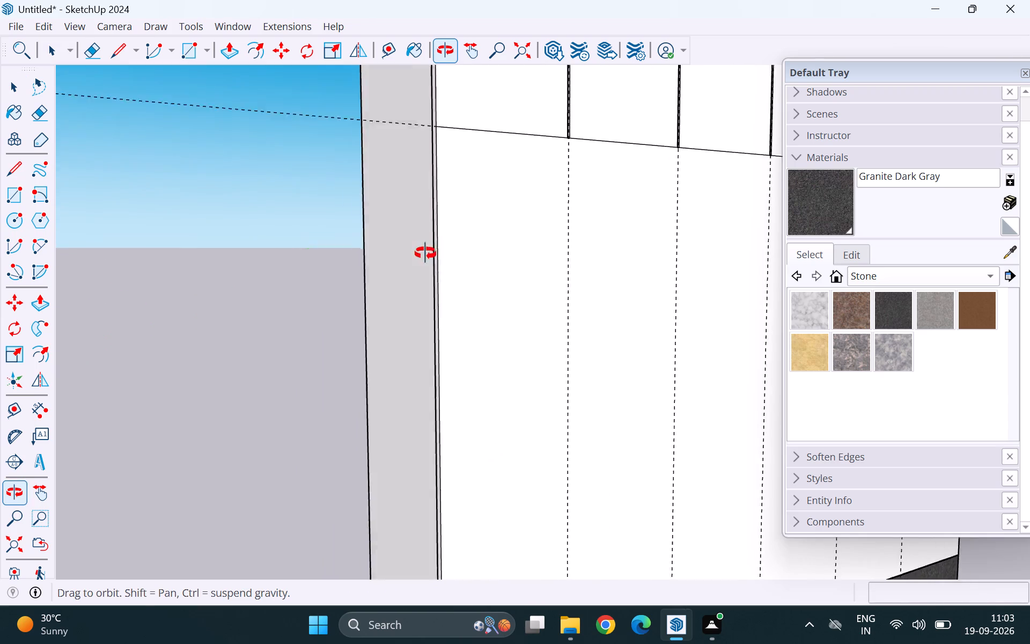
middle_drag(425, 253, 501, 339)
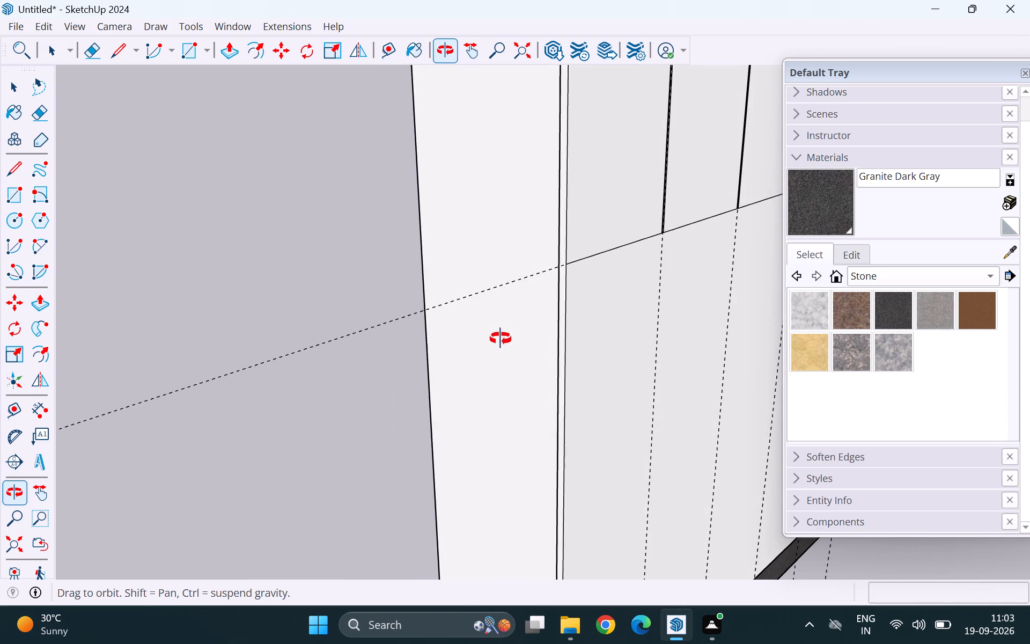
middle_drag(501, 339, 368, 321)
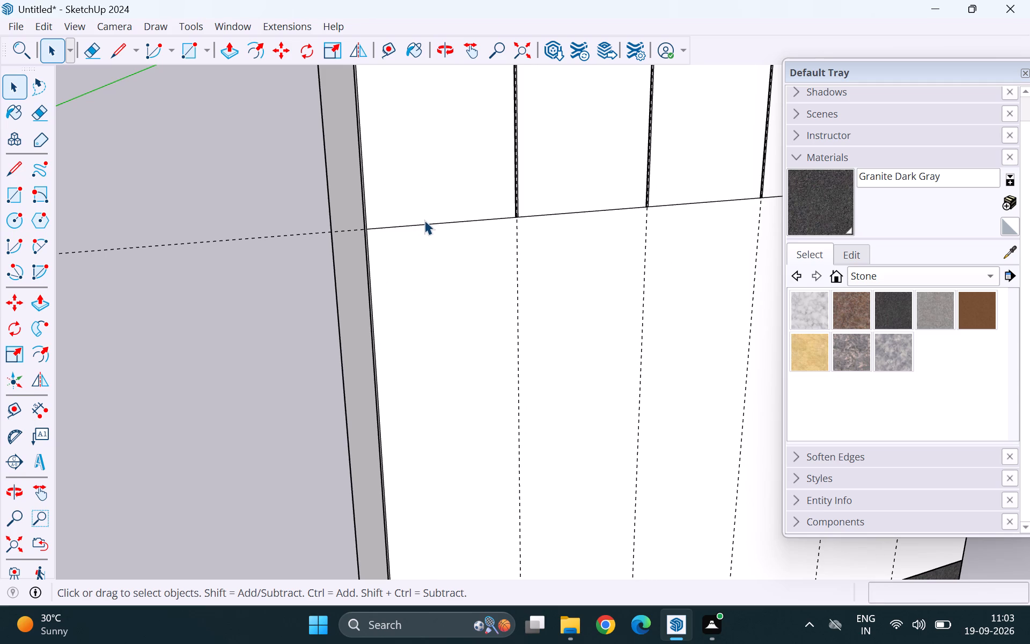
scroll(424, 220, up, 5)
middle_drag(418, 256, 443, 224)
middle_drag(444, 223, 471, 211)
middle_drag(499, 206, 540, 198)
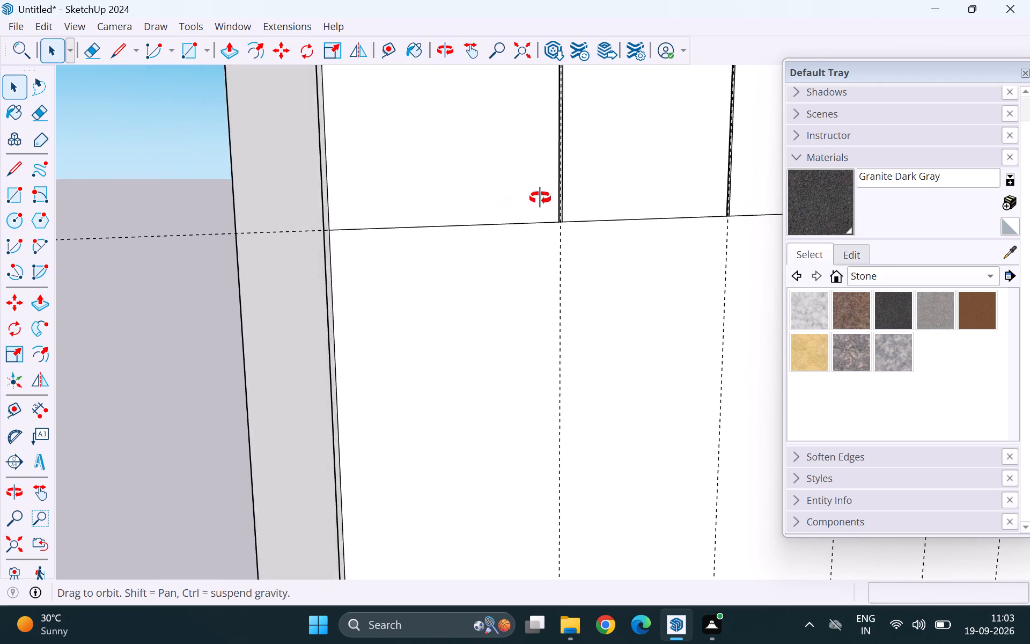
middle_drag(540, 198, 642, 196)
middle_drag(642, 196, 554, 206)
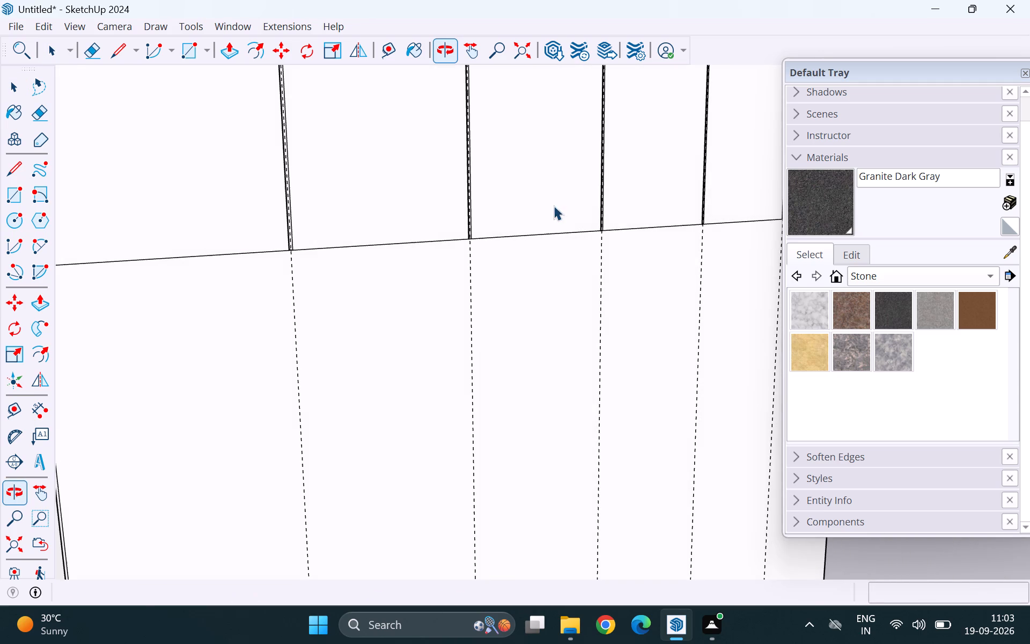
scroll(402, 251, down, 5)
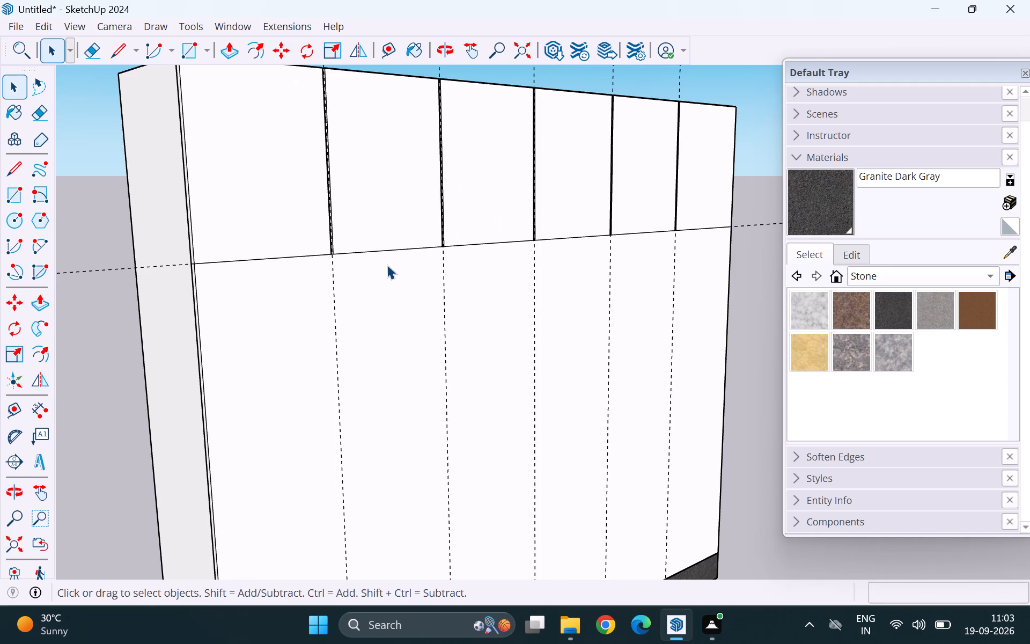
scroll(387, 265, down, 2)
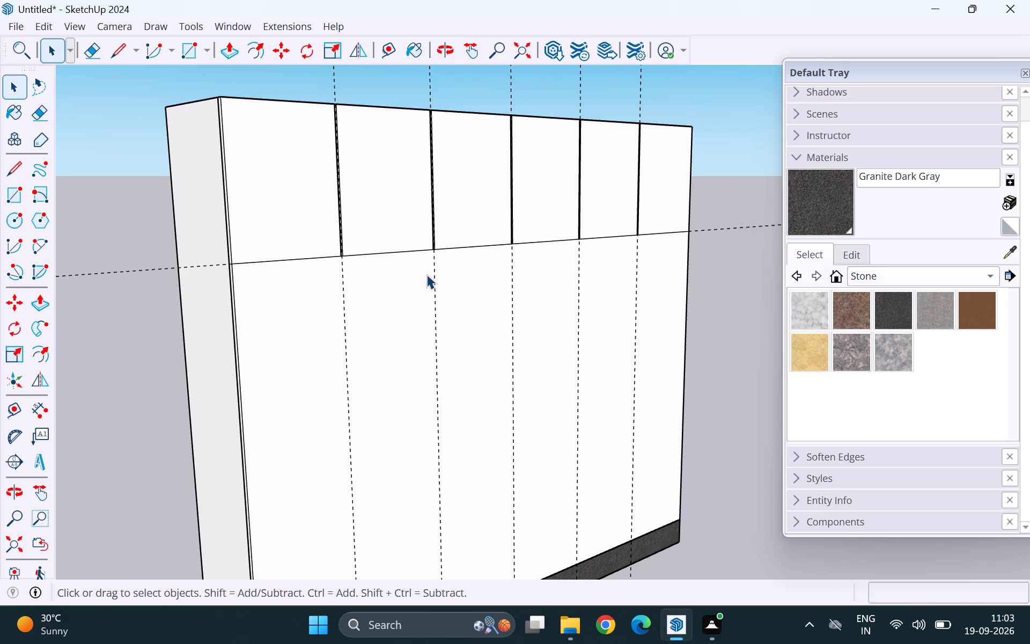
Inside the front panel group, select every segment of the horizontal edge beneath the top-row shutters and copy it 4 mm upward.
middle_drag(428, 274, 422, 278)
middle_drag(422, 296, 343, 307)
scroll(422, 296, up, 1)
scroll(180, 258, up, 9)
click(197, 261)
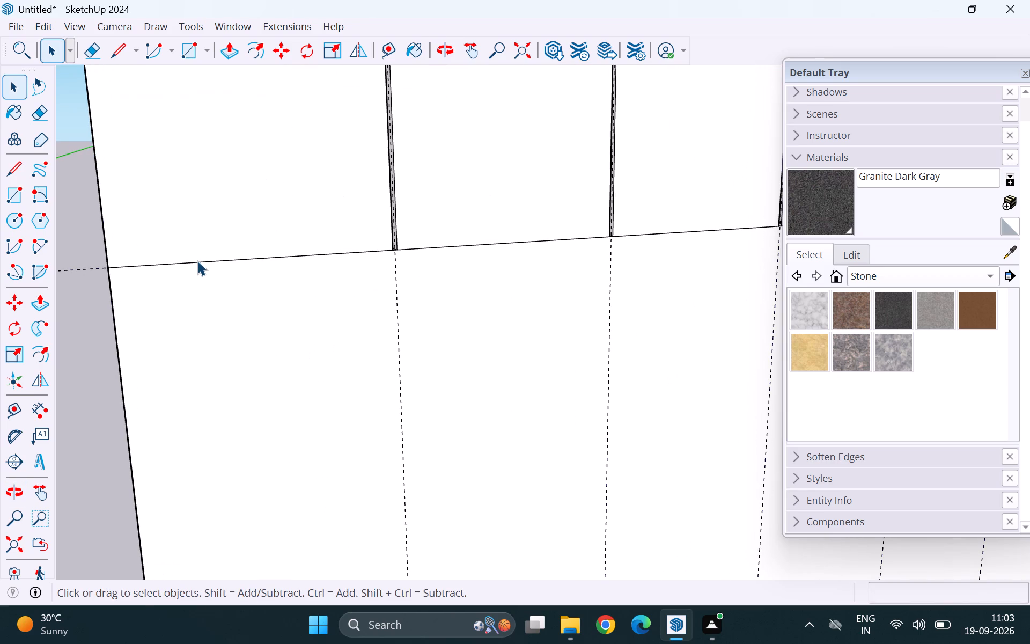
double_click(208, 272)
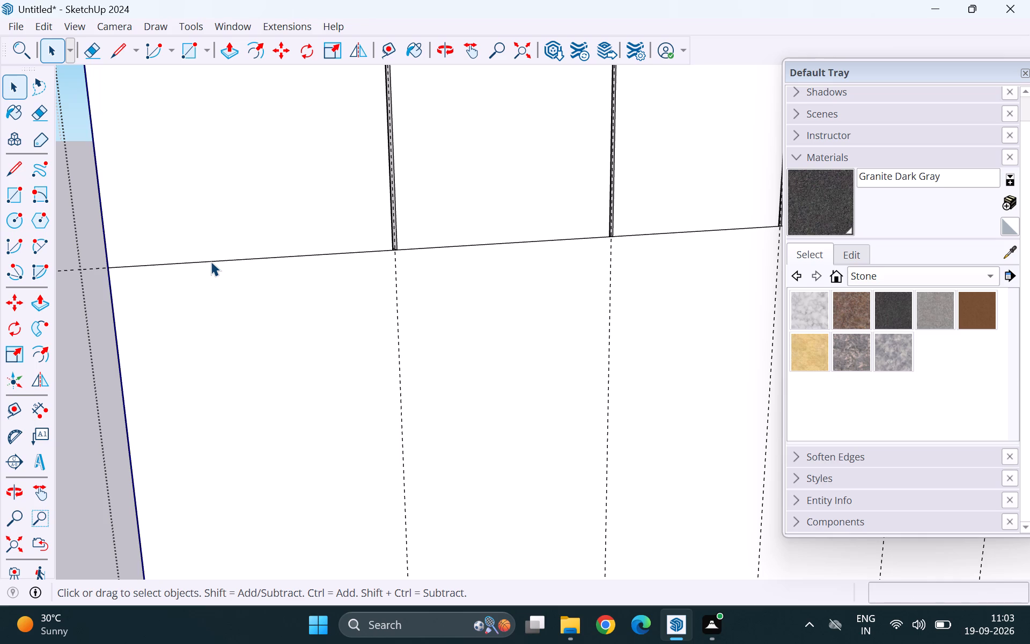
click(212, 260)
scroll(180, 276, down, 9)
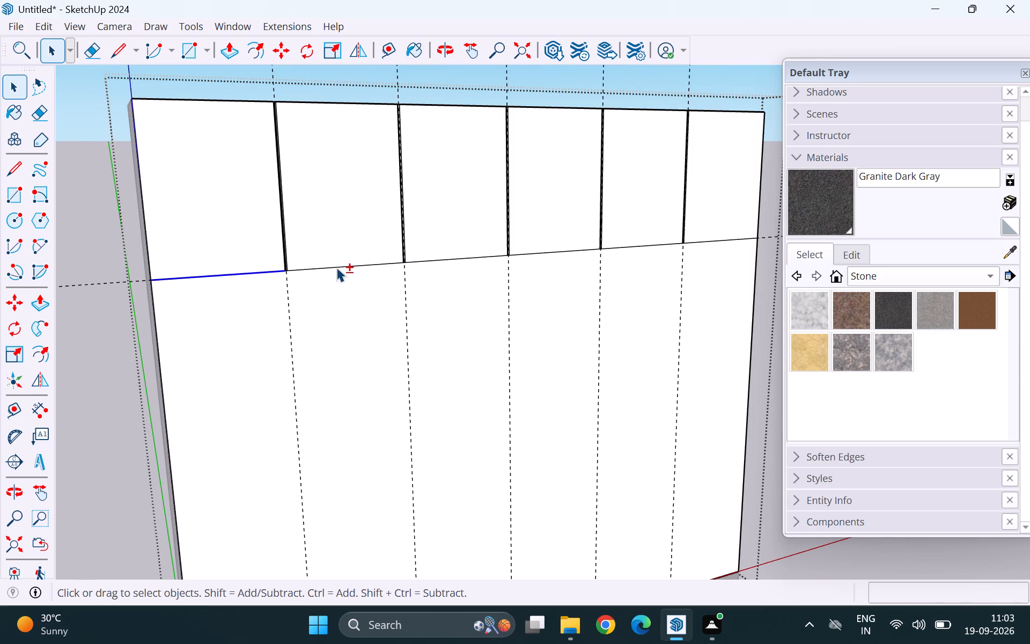
shift+click(340, 266)
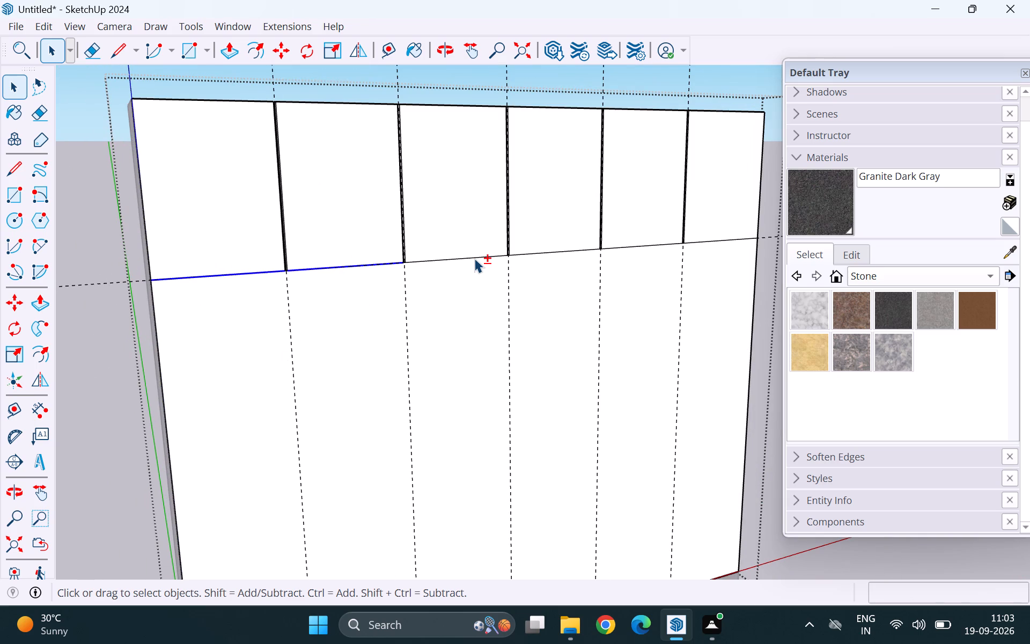
shift+click(474, 258)
shift+click(552, 252)
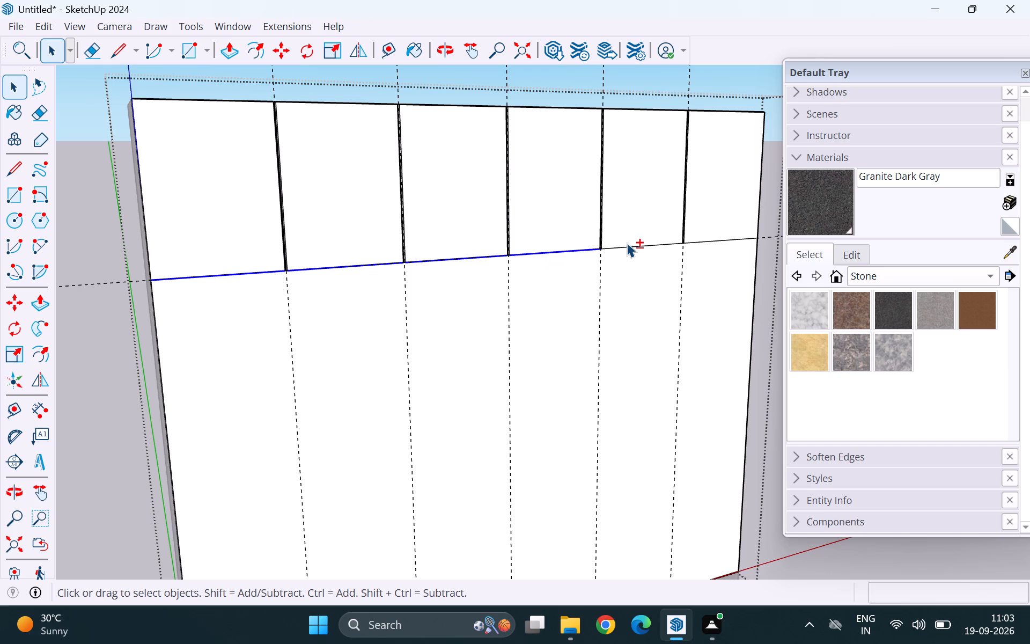
shift+click(628, 246)
shift+click(699, 240)
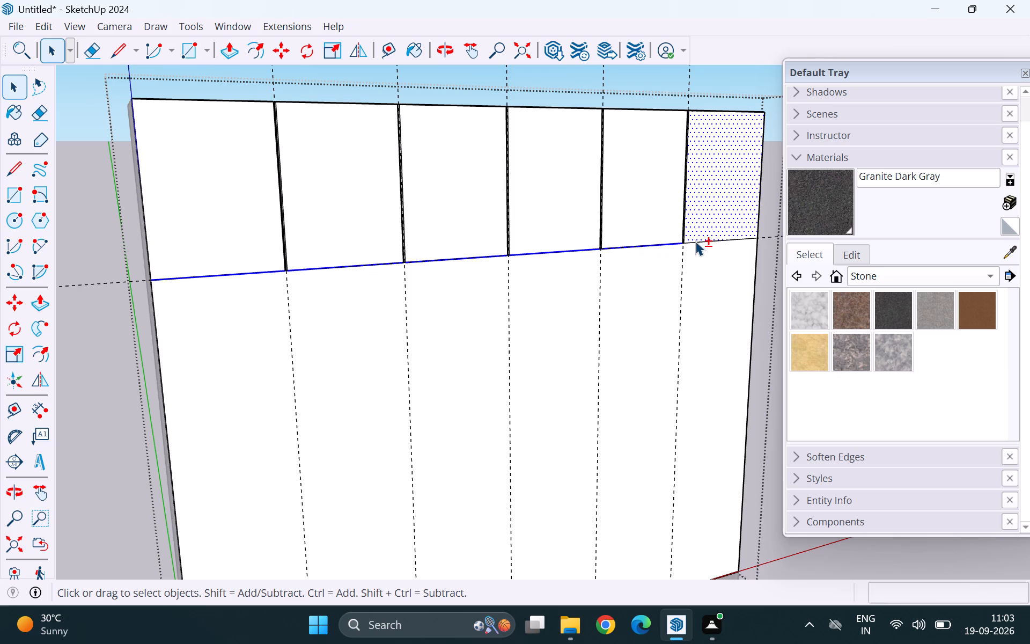
shift+click(694, 241)
shift+click(703, 229)
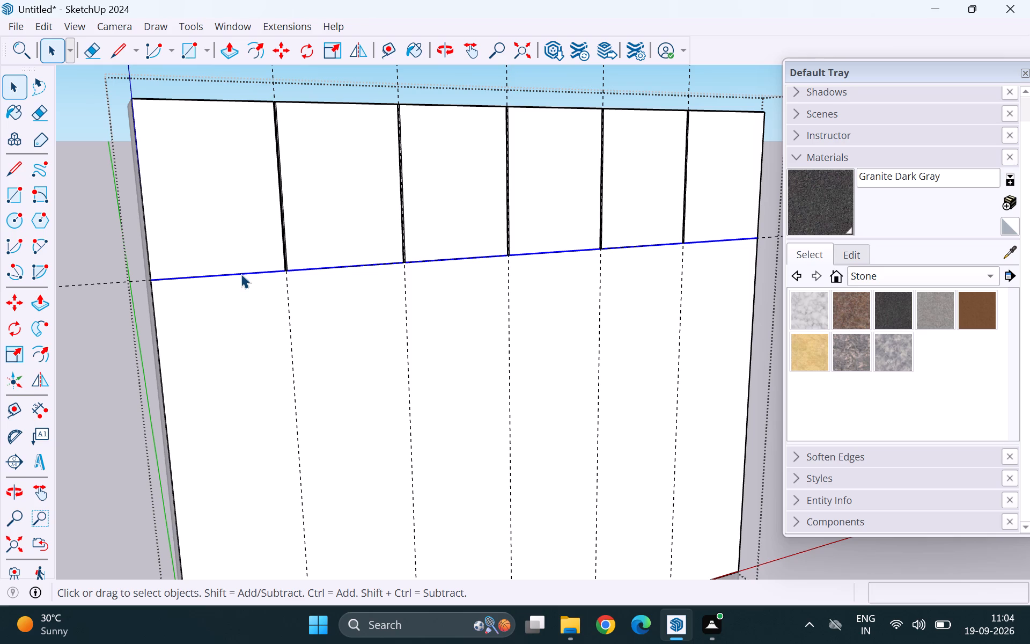
scroll(241, 274, up, 3)
key(m)
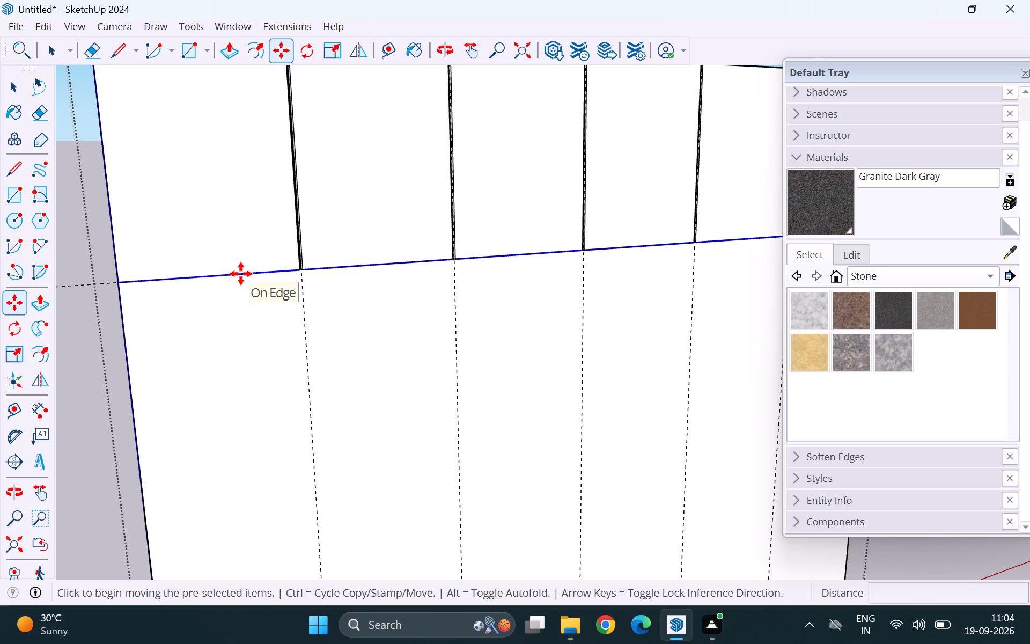
click(116, 283)
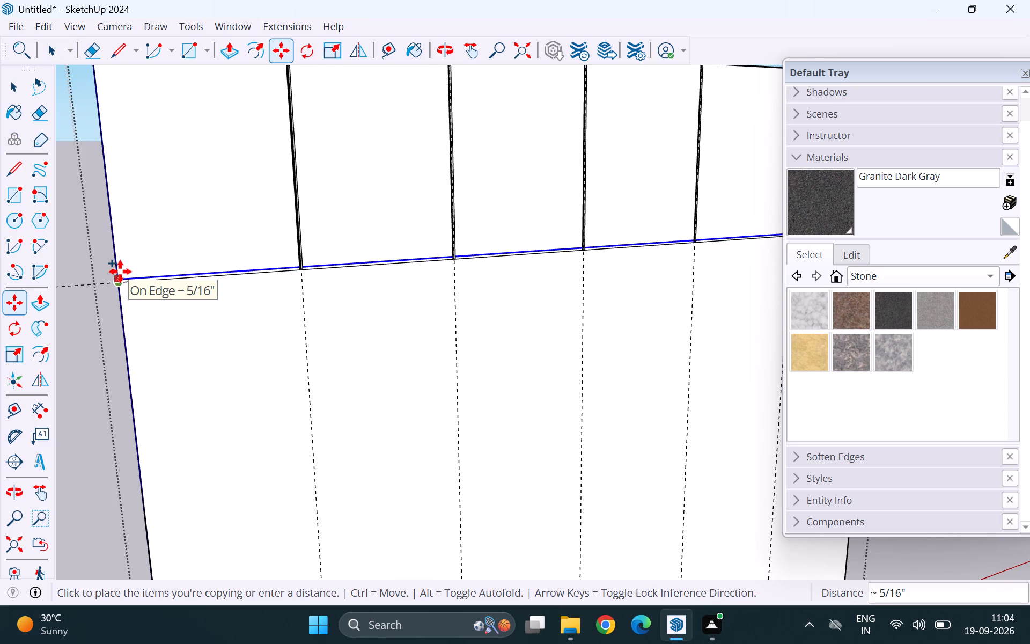
text(4mm)
key(Return)
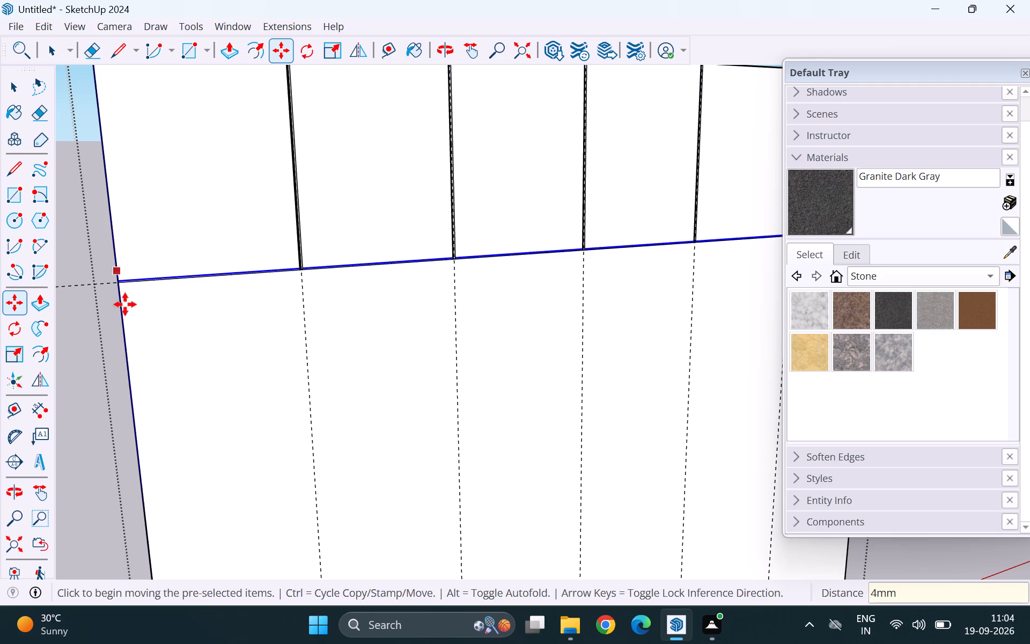
Copy the new upper horizontal edge 8 mm downward, placing a matching edge below the original divider line.
scroll(125, 298, up, 18)
scroll(102, 241, up, 5)
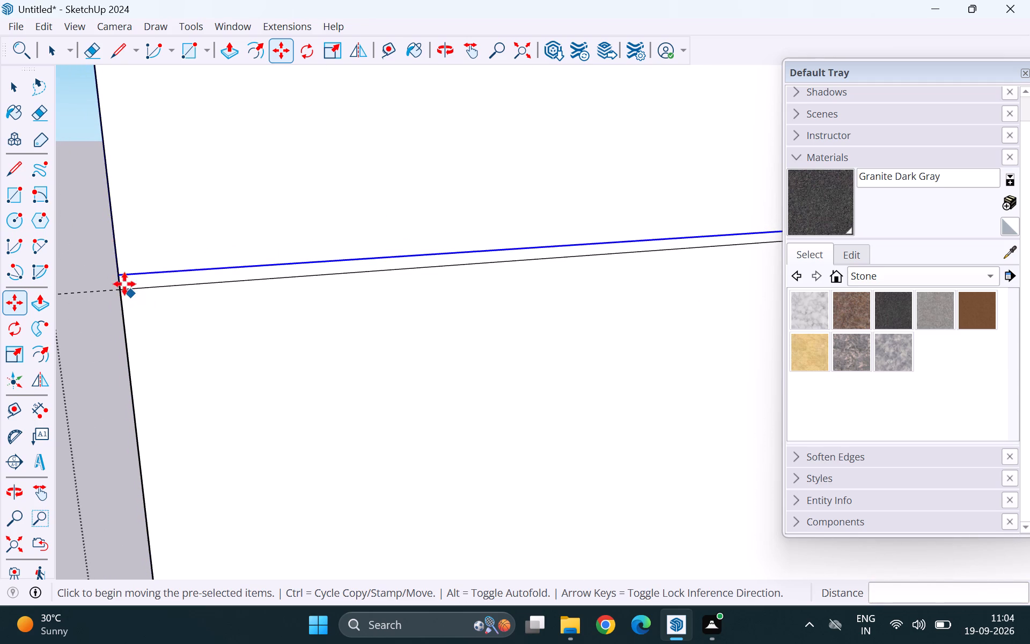
click(115, 269)
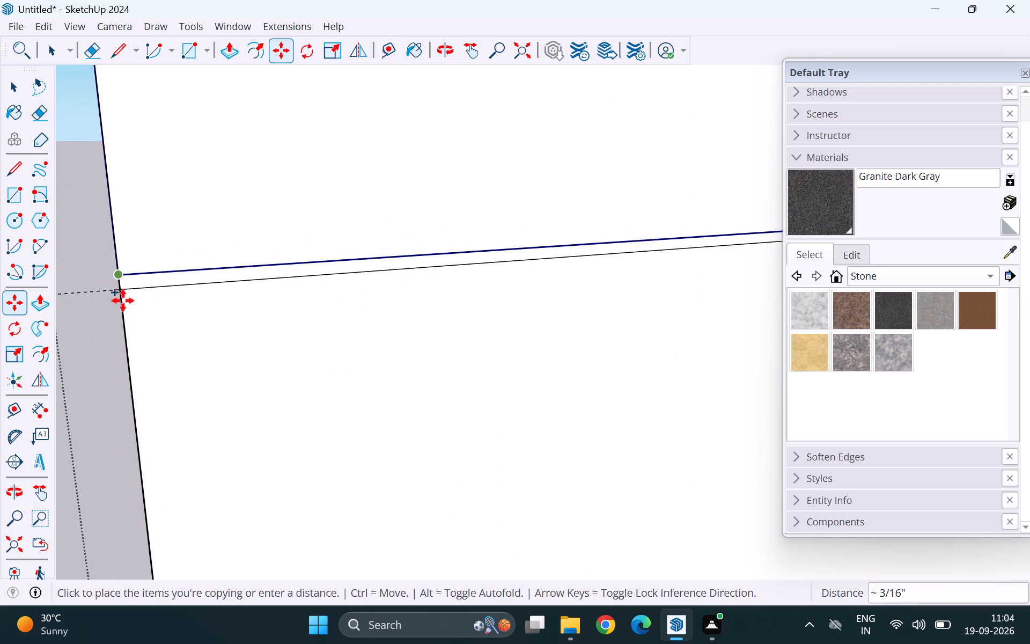
text(8mm)
key(Return)
key(space)
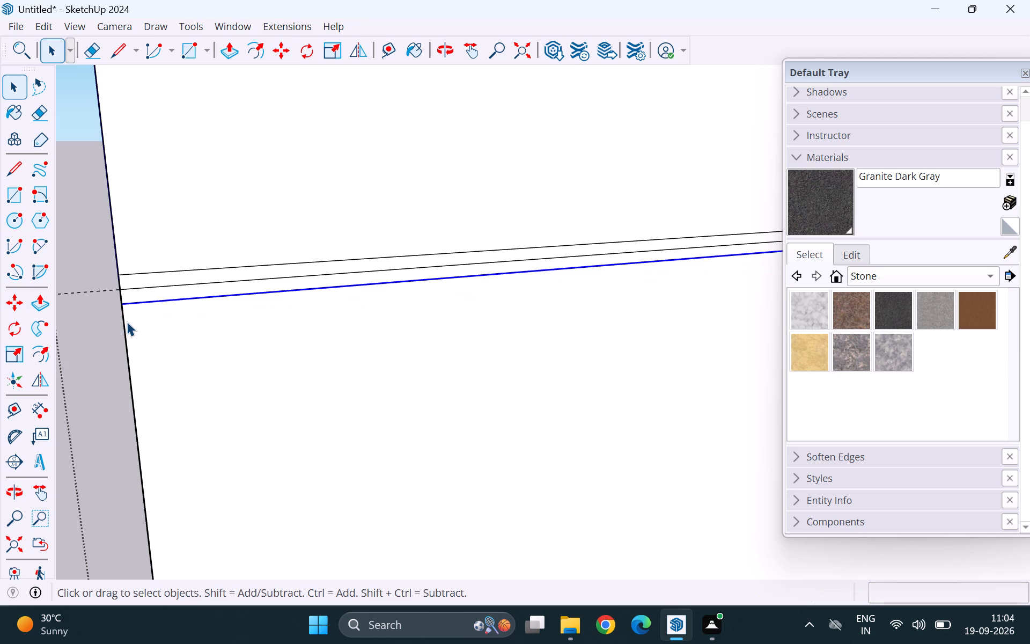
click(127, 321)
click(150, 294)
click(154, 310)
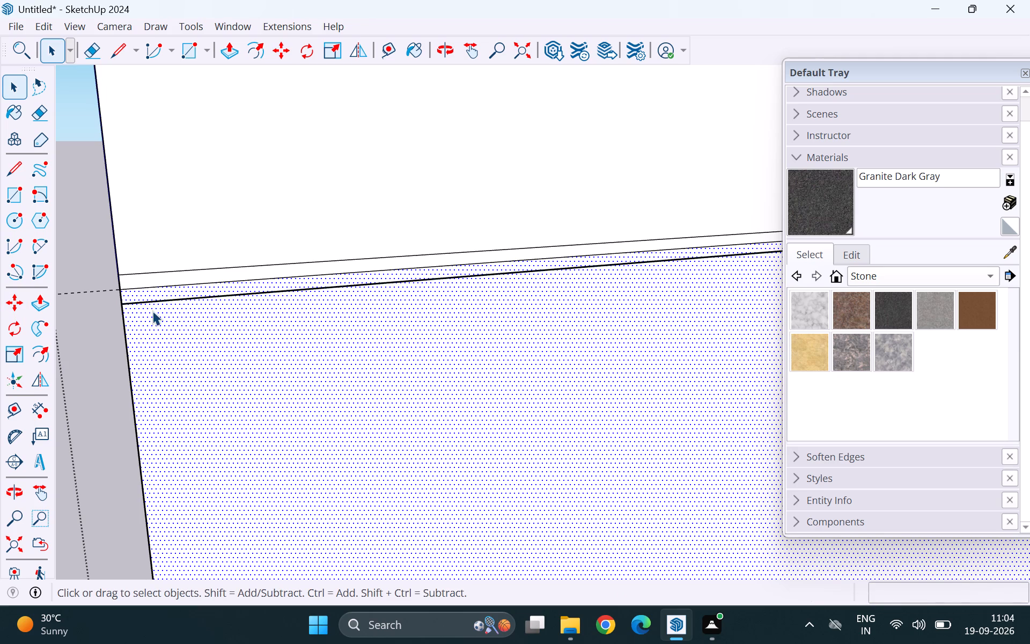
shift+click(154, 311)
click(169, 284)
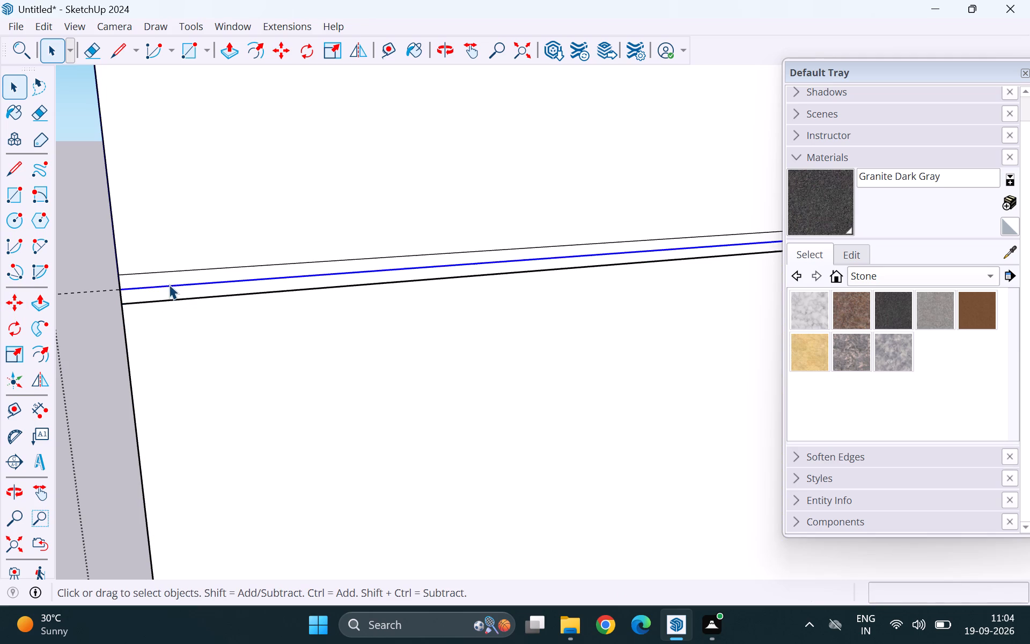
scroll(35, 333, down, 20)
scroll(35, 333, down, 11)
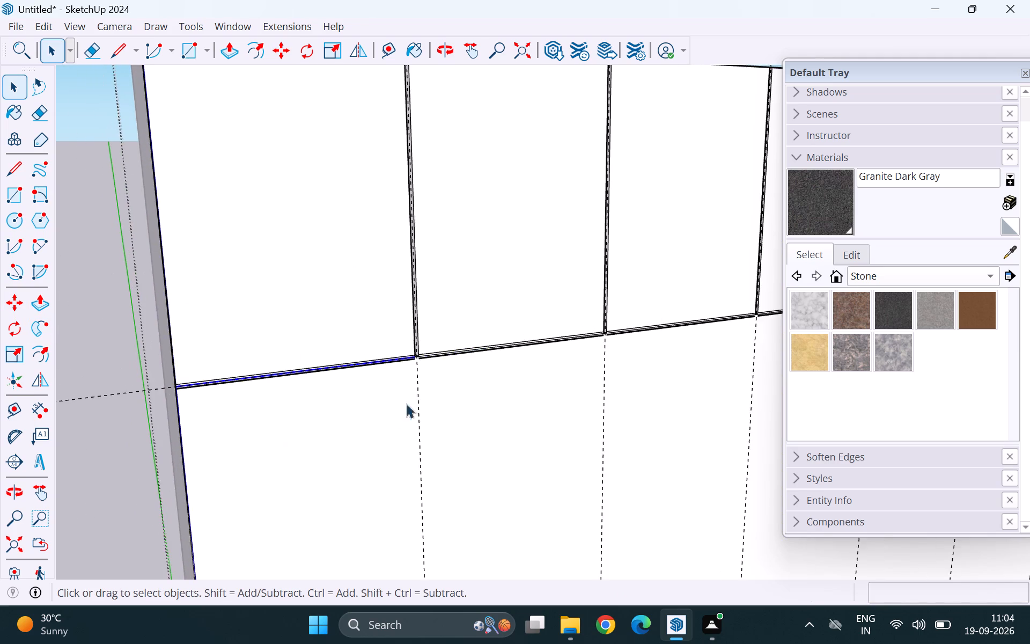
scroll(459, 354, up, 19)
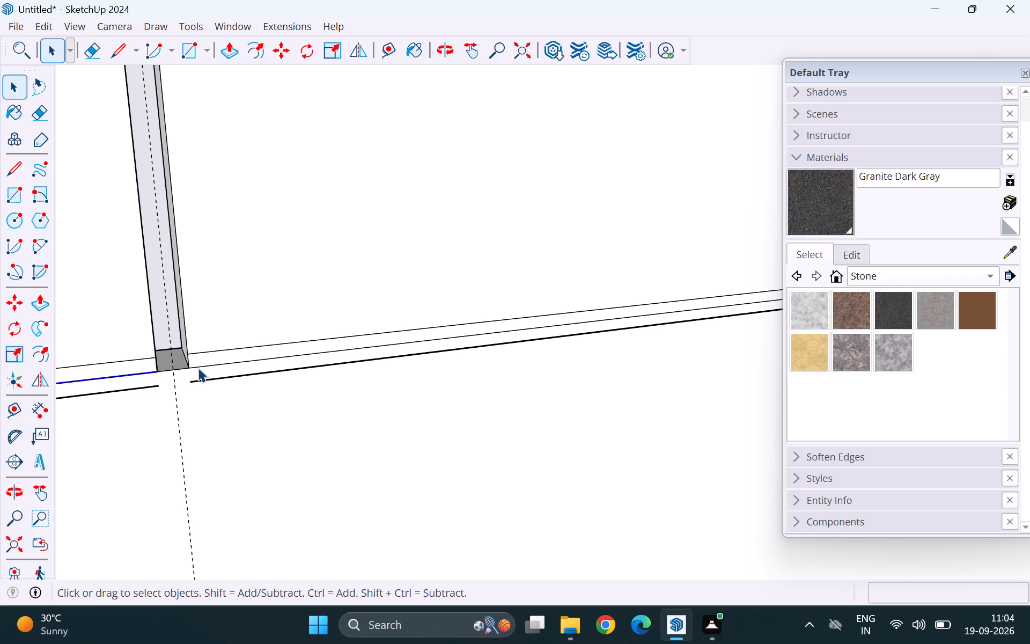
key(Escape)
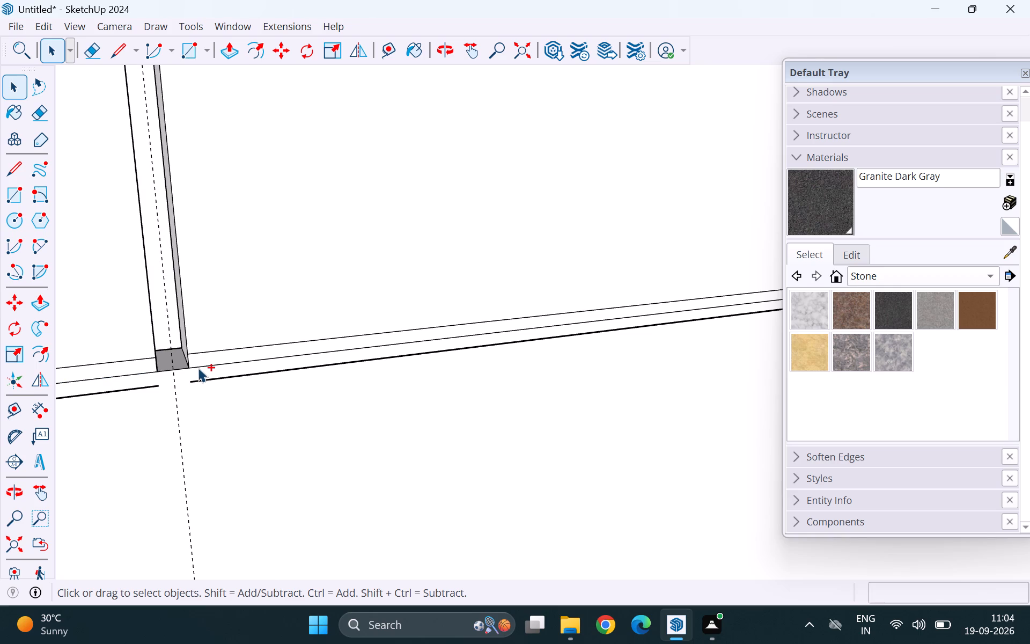
Undo the 4 mm and 8 mm copies of the horizontal edge beneath the top-row shutters.
key(ctrl+z)
key(ctrl+z)
key(ctrl+z)
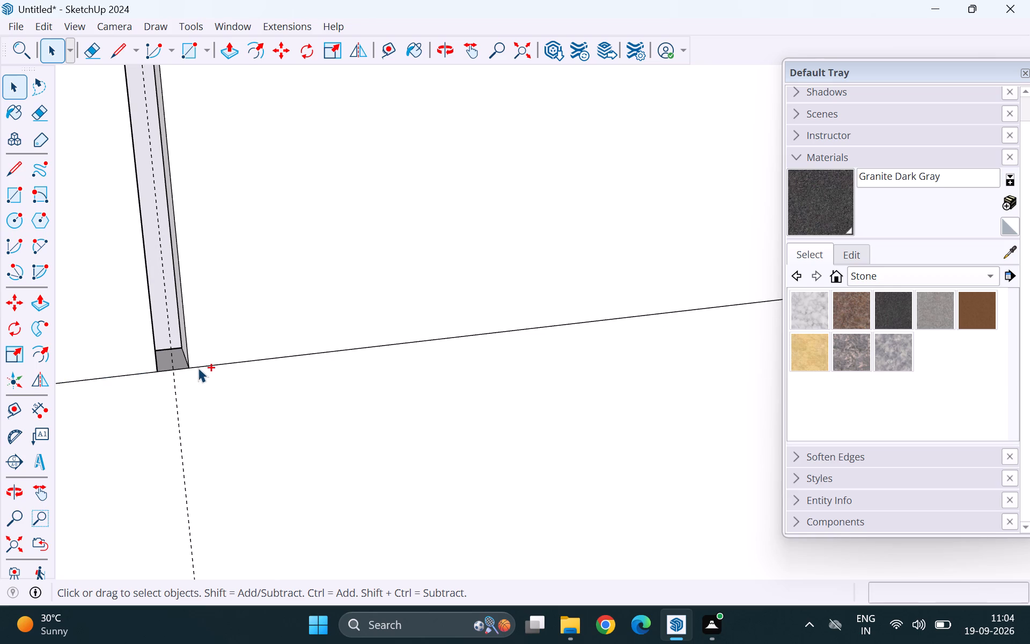
key(space)
Examine the whole front panel from the front, above and side, focusing on the undivided area below the top-row shutters.
scroll(218, 336, down, 20)
scroll(218, 336, down, 1)
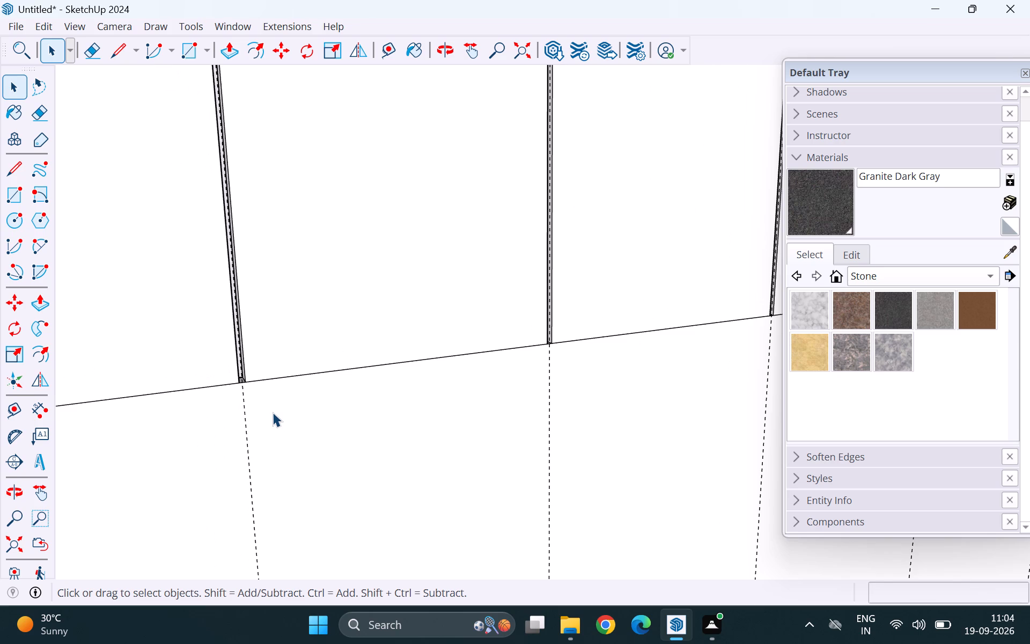
scroll(273, 405, down, 19)
scroll(289, 412, down, 10)
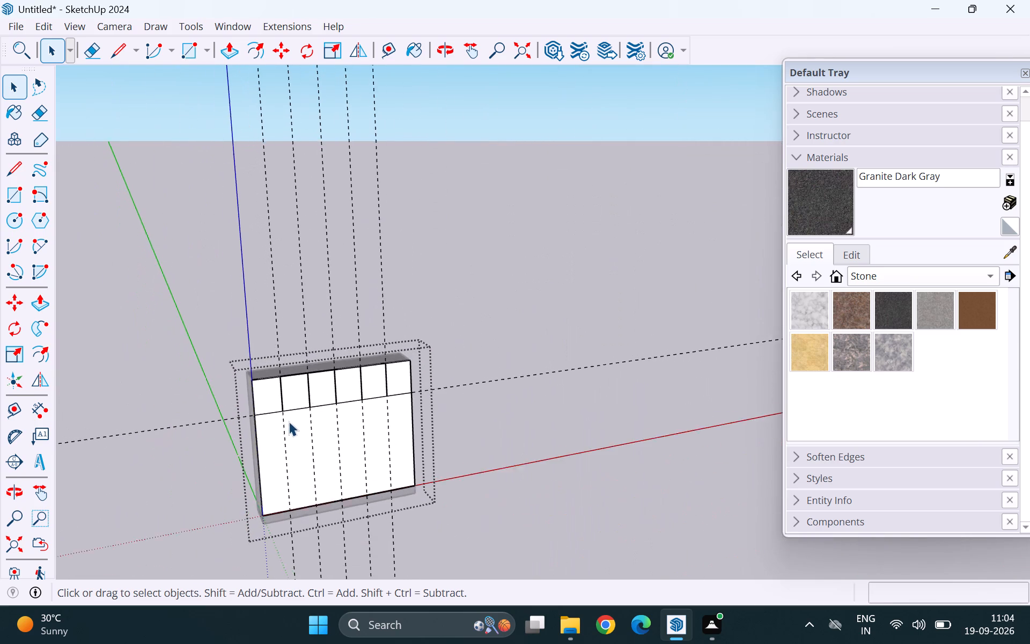
middle_drag(361, 460, 263, 404)
scroll(300, 447, up, 1)
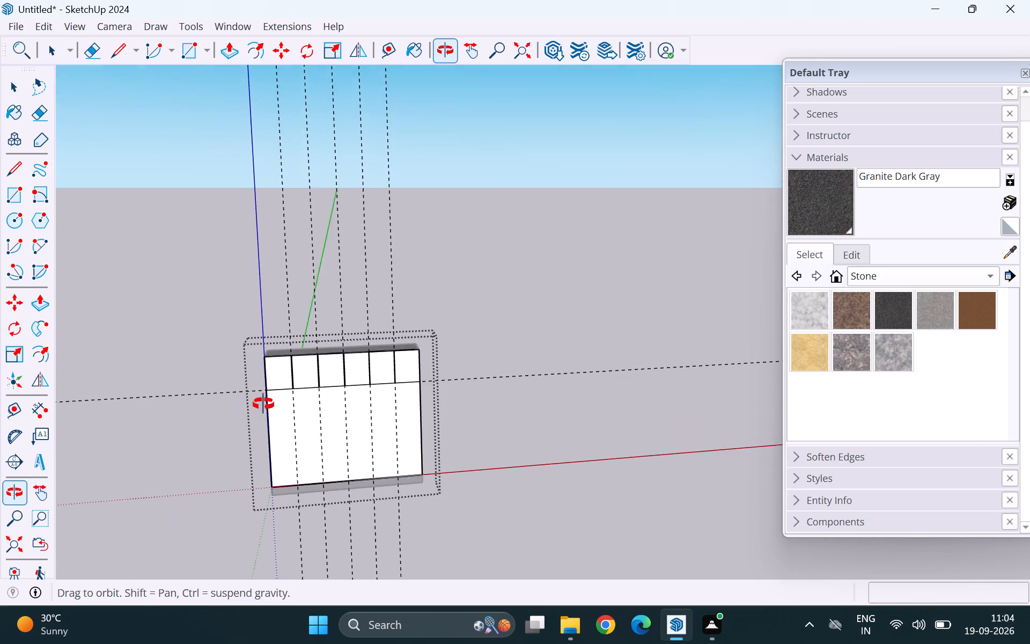
middle_drag(263, 404, 260, 388)
middle_click(260, 388)
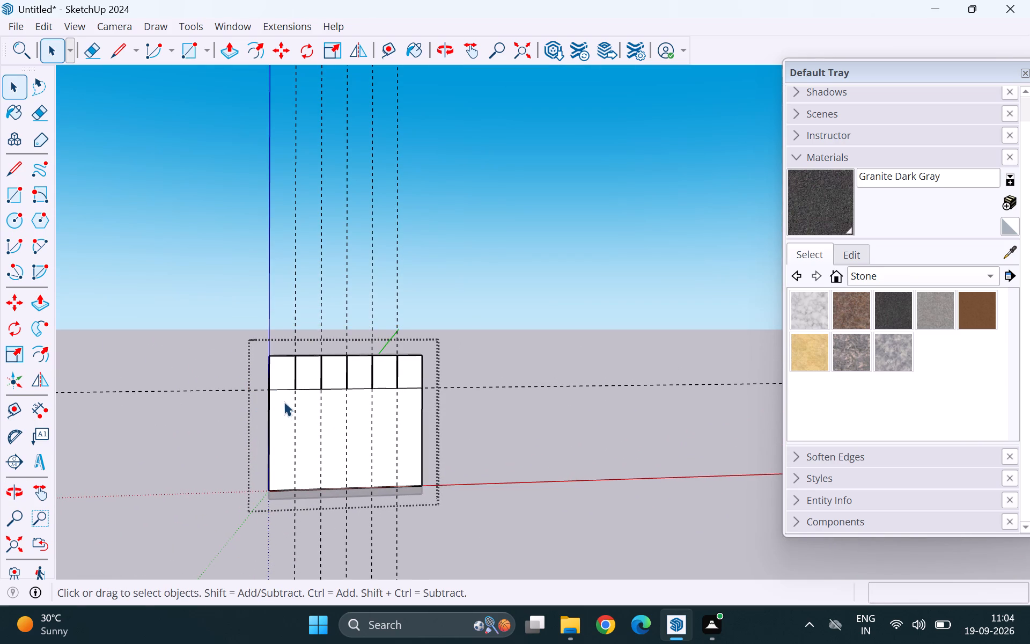
middle_drag(284, 393, 285, 429)
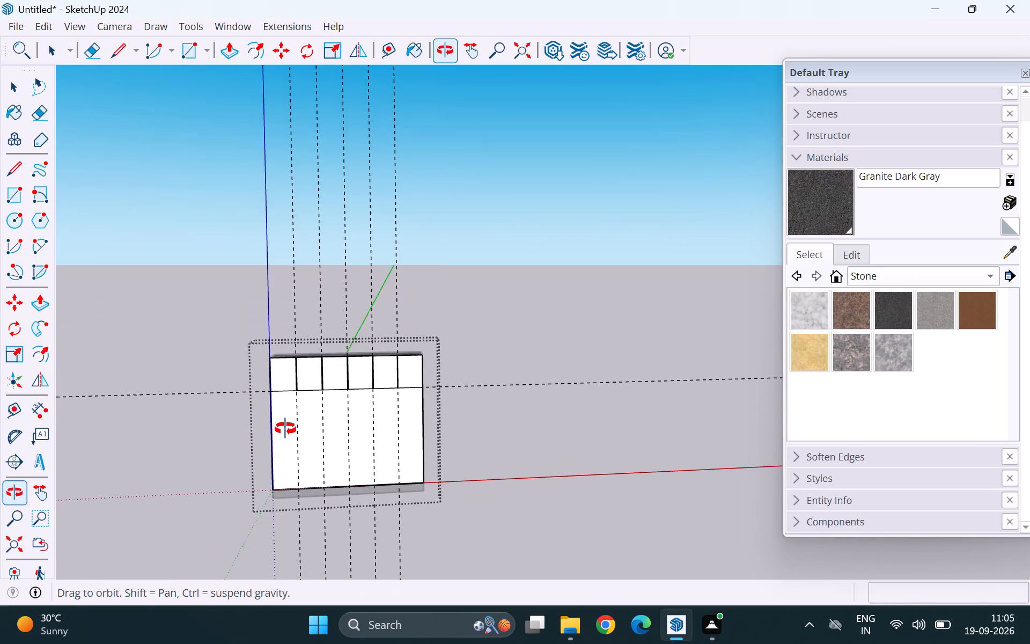
middle_drag(285, 429, 285, 432)
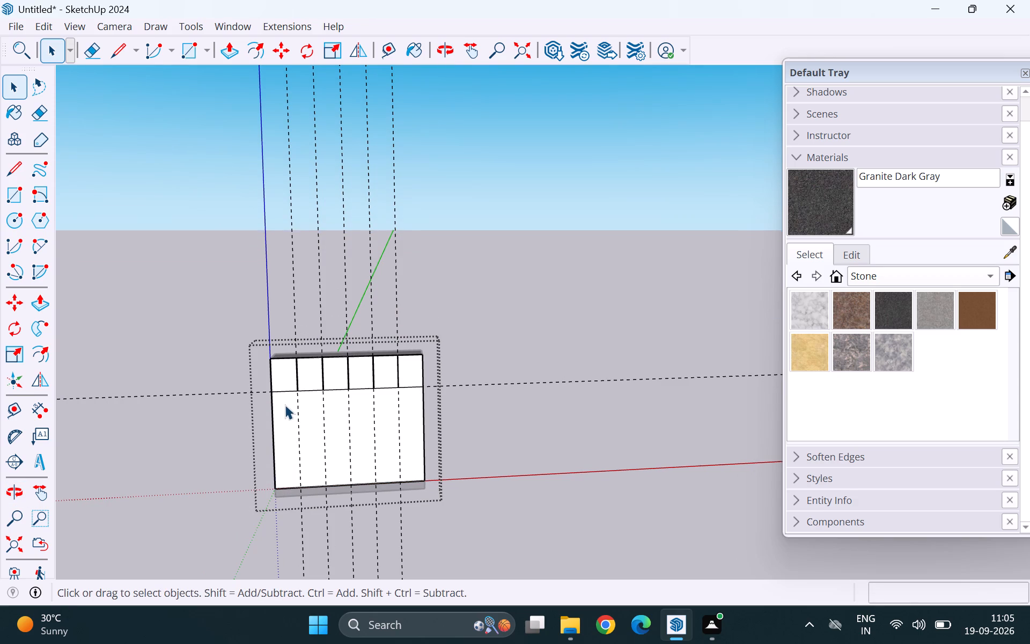
scroll(286, 399, up, 11)
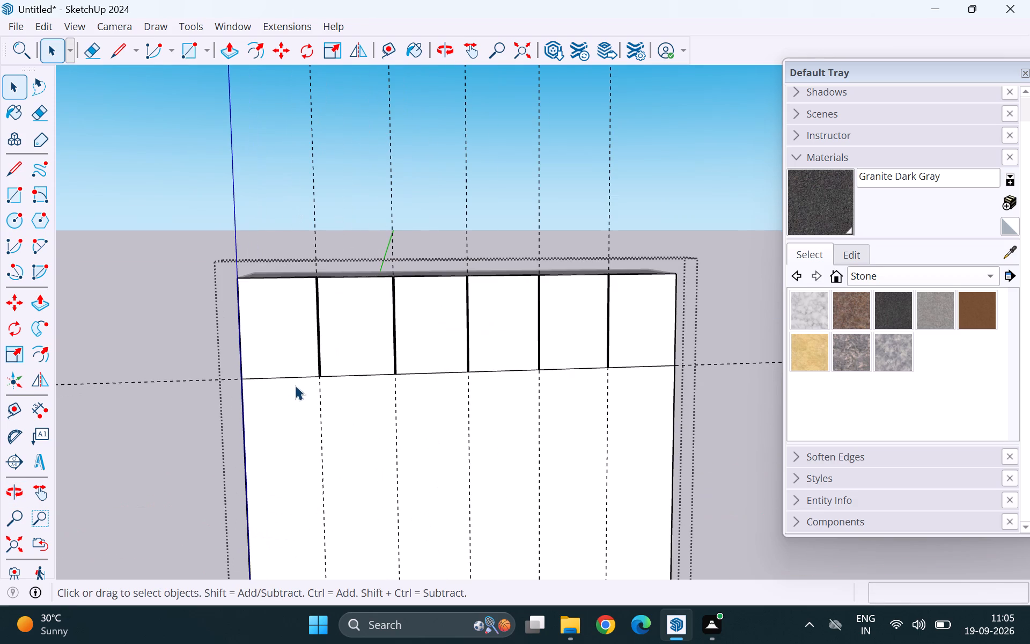
middle_drag(297, 380, 295, 456)
scroll(298, 355, down, 4)
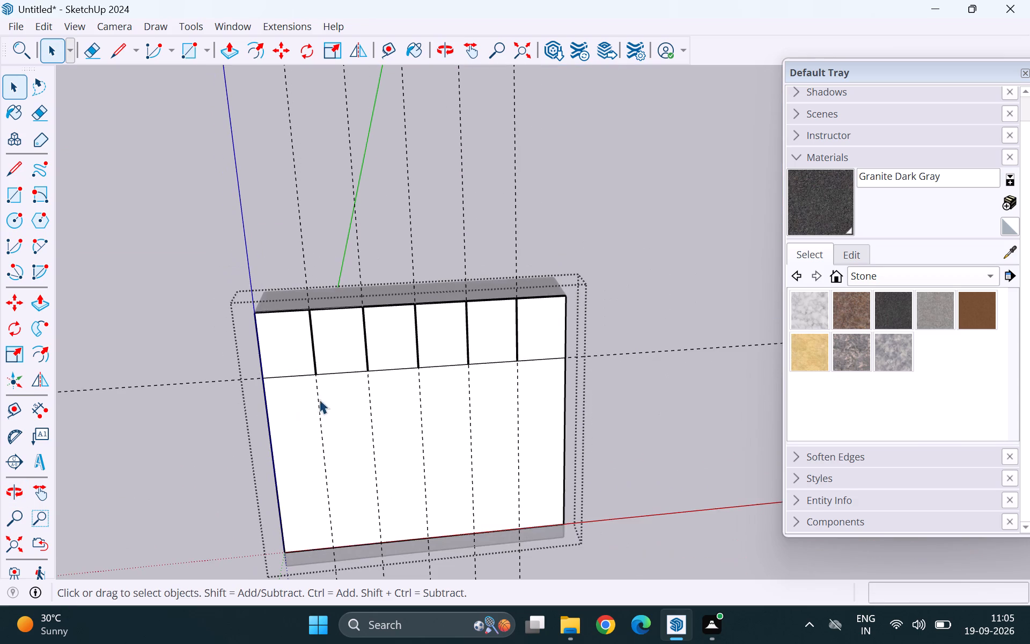
scroll(315, 447, up, 6)
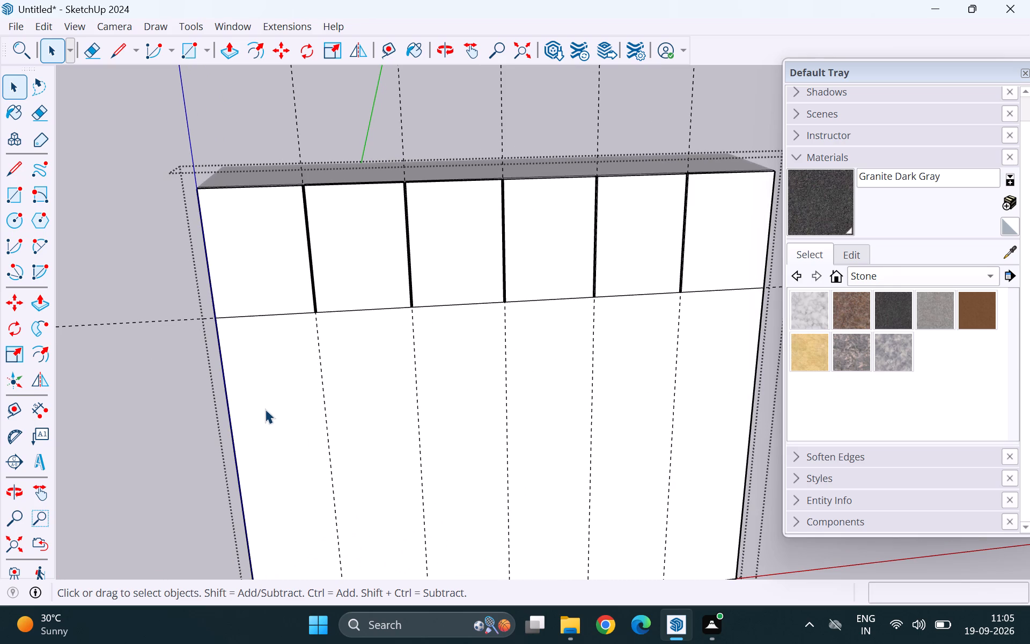
middle_drag(265, 409, 511, 368)
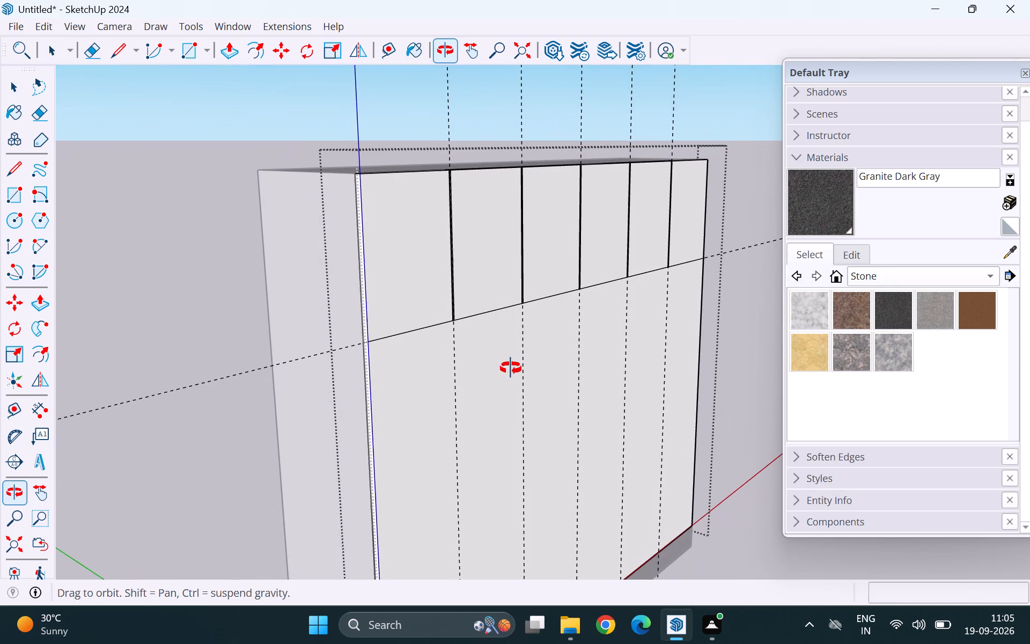
middle_drag(511, 368, 531, 384)
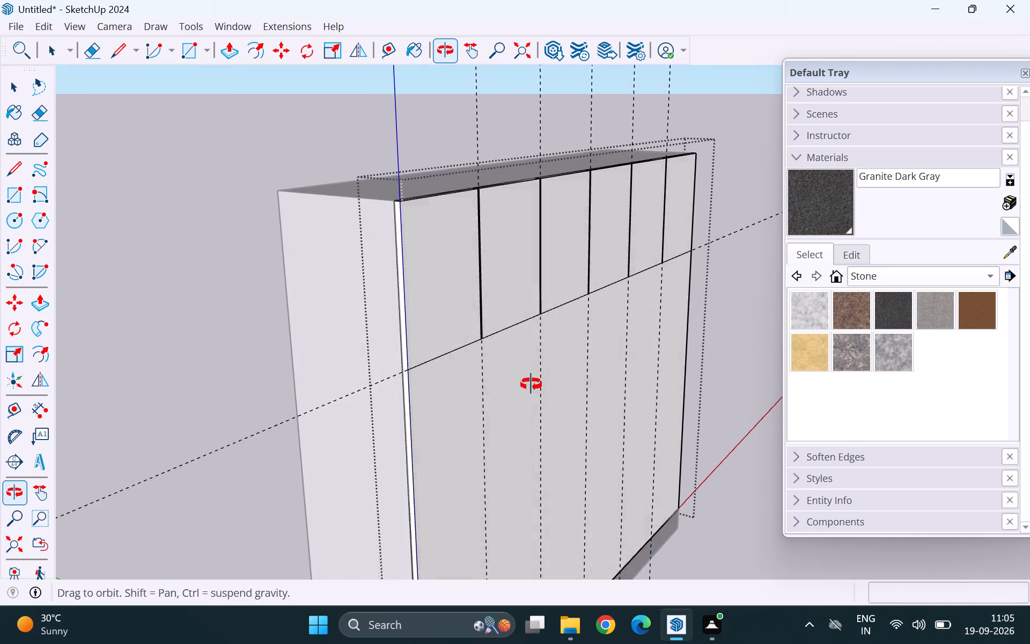
middle_drag(531, 384, 566, 380)
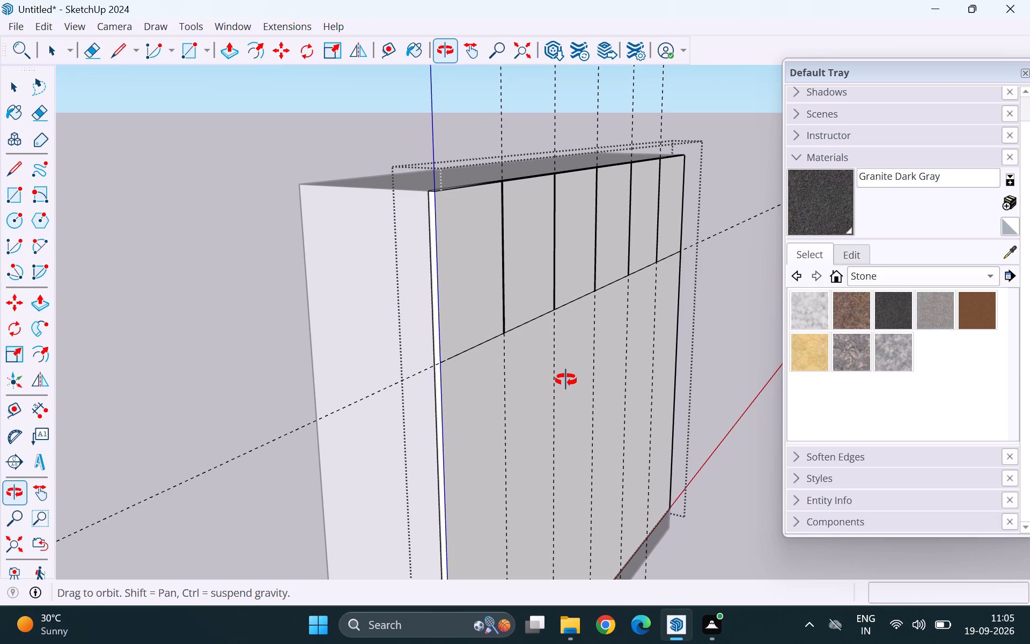
Draw a 1' 6" by 6' rectangle from the horizontal divider's left end to the first vertical guide at the front panel's bottom edge.
middle_drag(566, 380, 436, 374)
middle_click(365, 352)
middle_drag(345, 348, 338, 346)
middle_drag(429, 393, 399, 365)
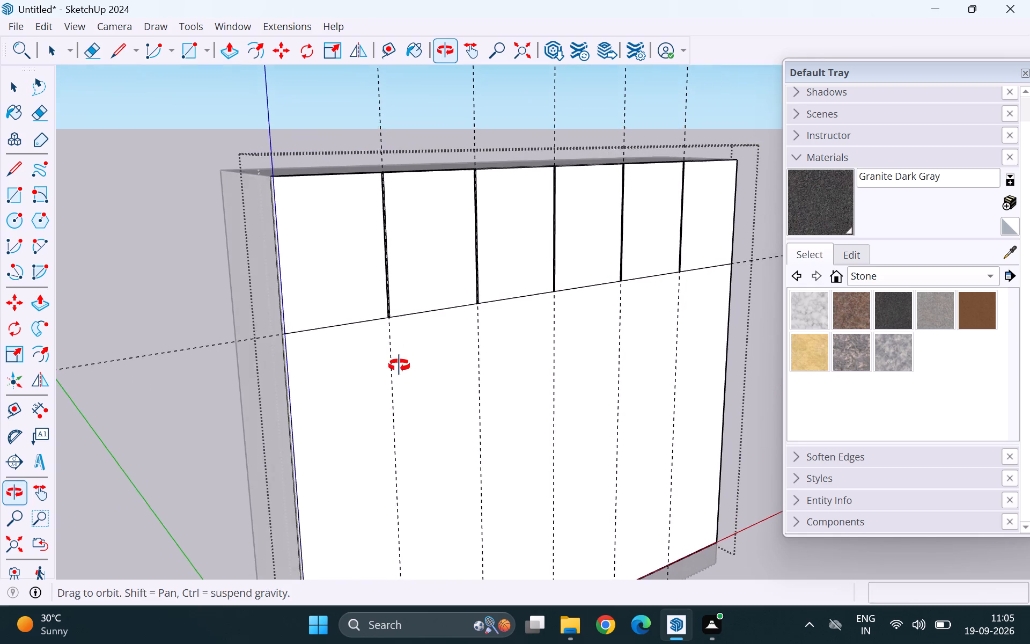
middle_drag(399, 365, 360, 333)
scroll(310, 321, down, 4)
middle_drag(422, 346, 362, 355)
scroll(330, 350, up, 5)
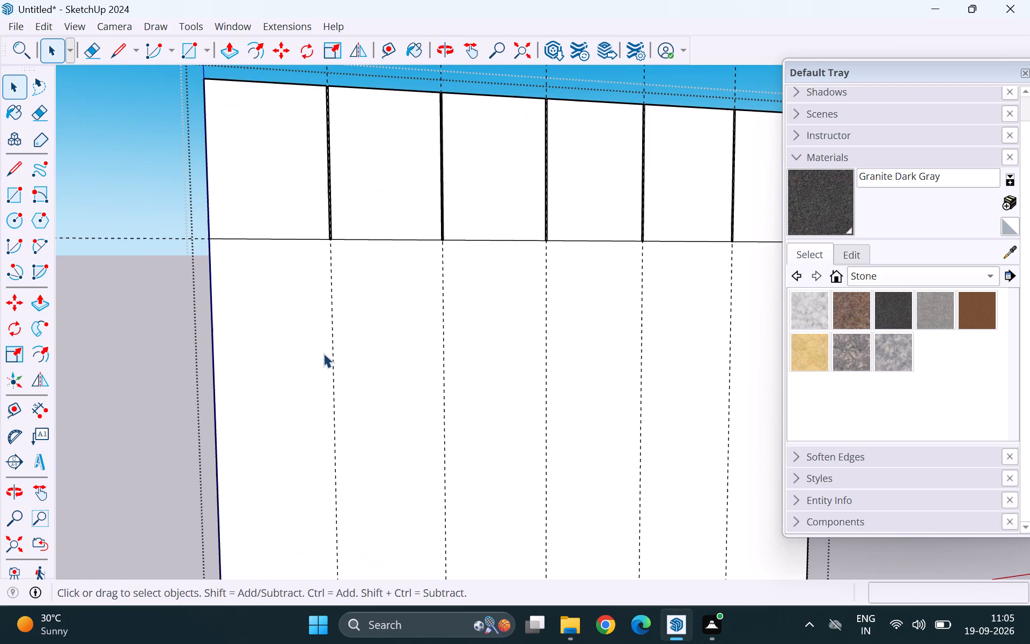
middle_drag(385, 407, 330, 412)
key(r)
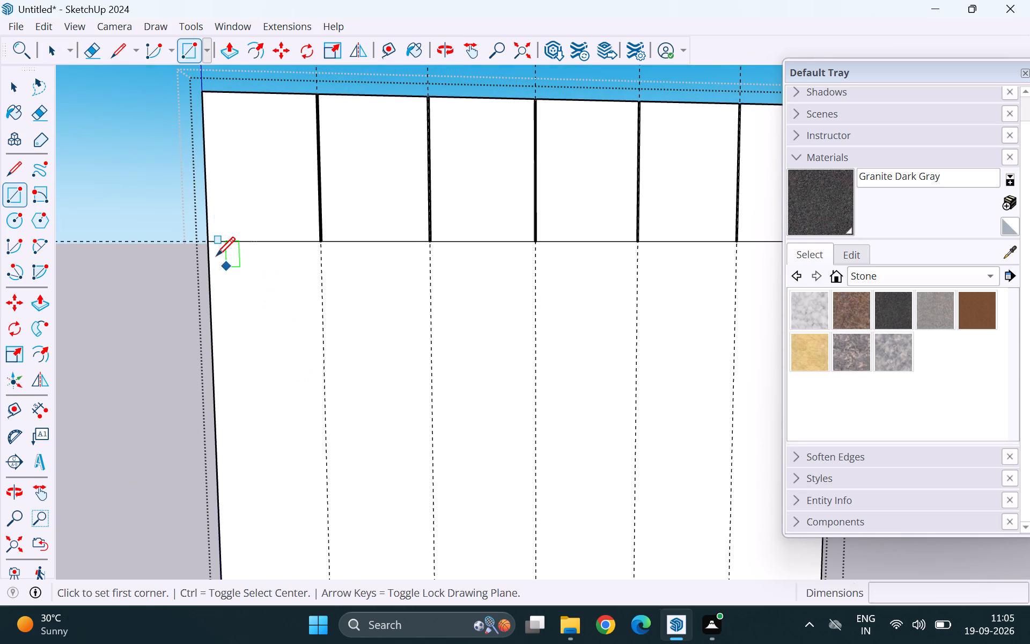
click(211, 237)
scroll(287, 198, down, 7)
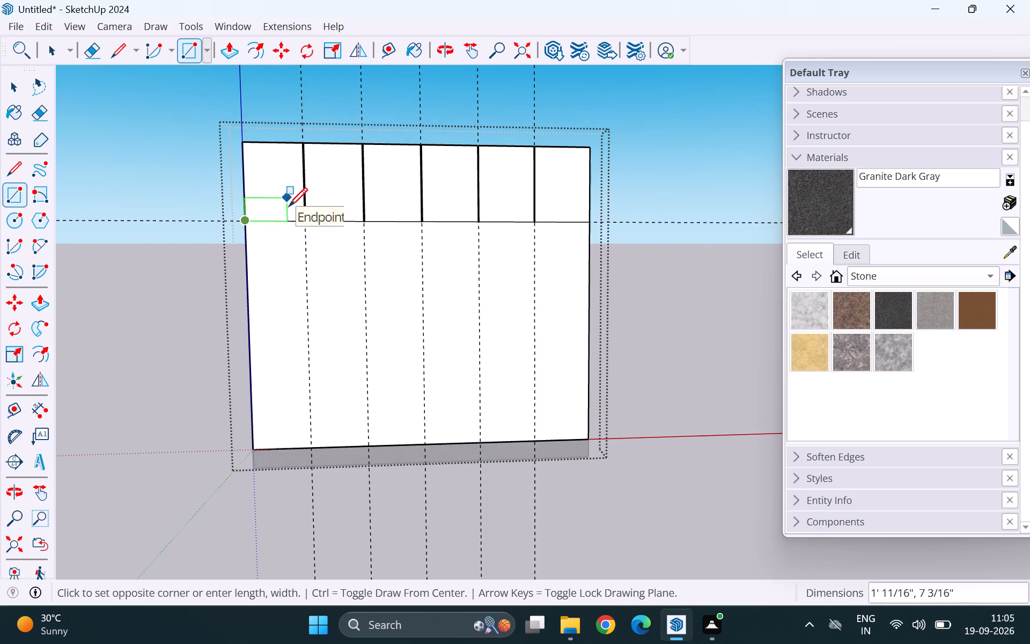
scroll(320, 419, up, 9)
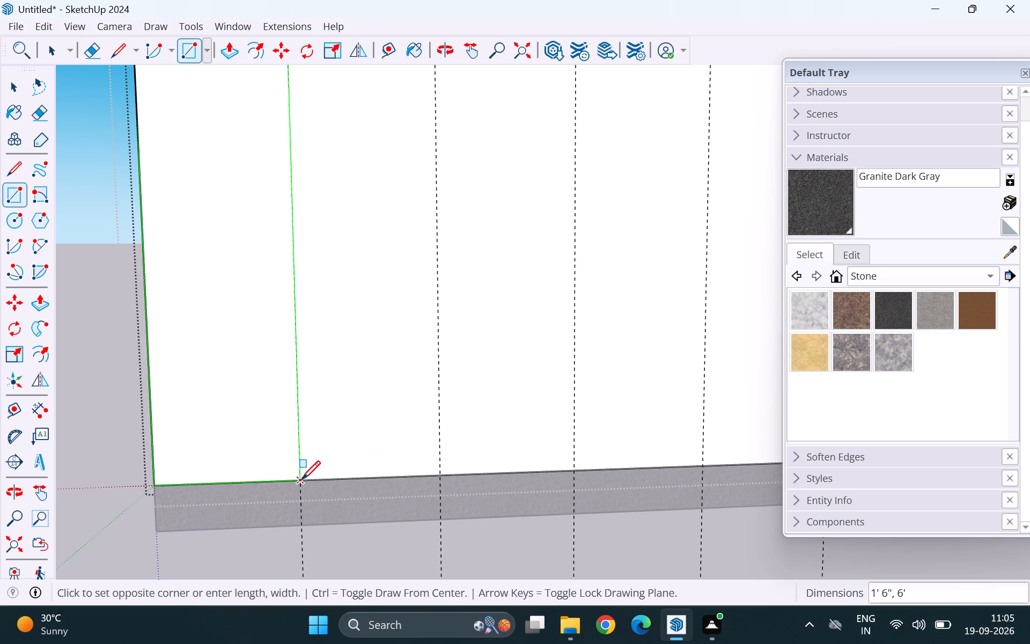
click(301, 479)
key(space)
Copy the new lower shutter face 1' 6" to the right, onto the next guide, and repeat it as 5x copies across the panel.
click(254, 435)
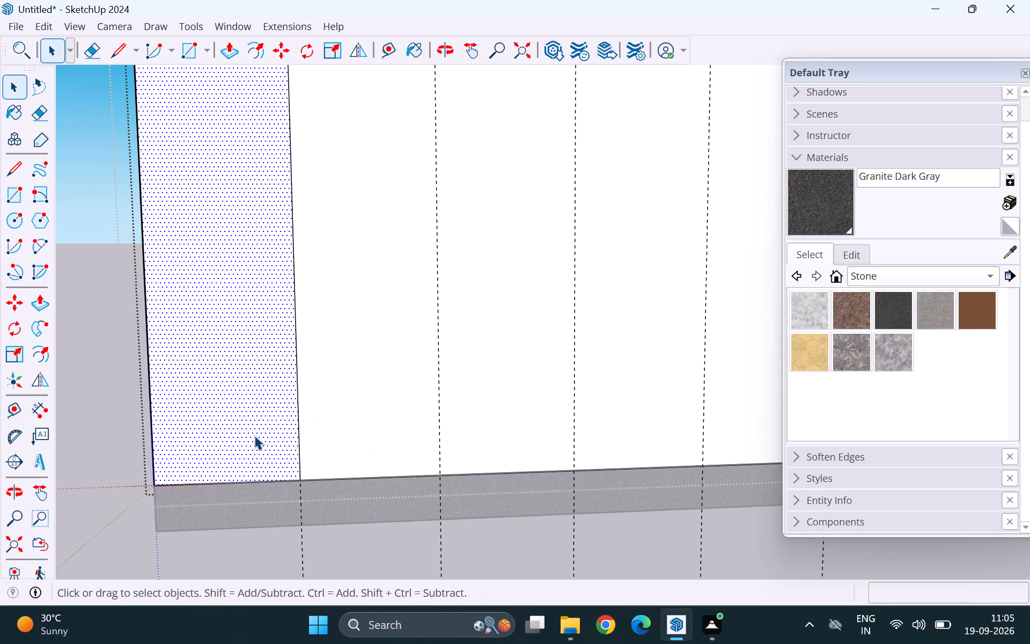
key(m)
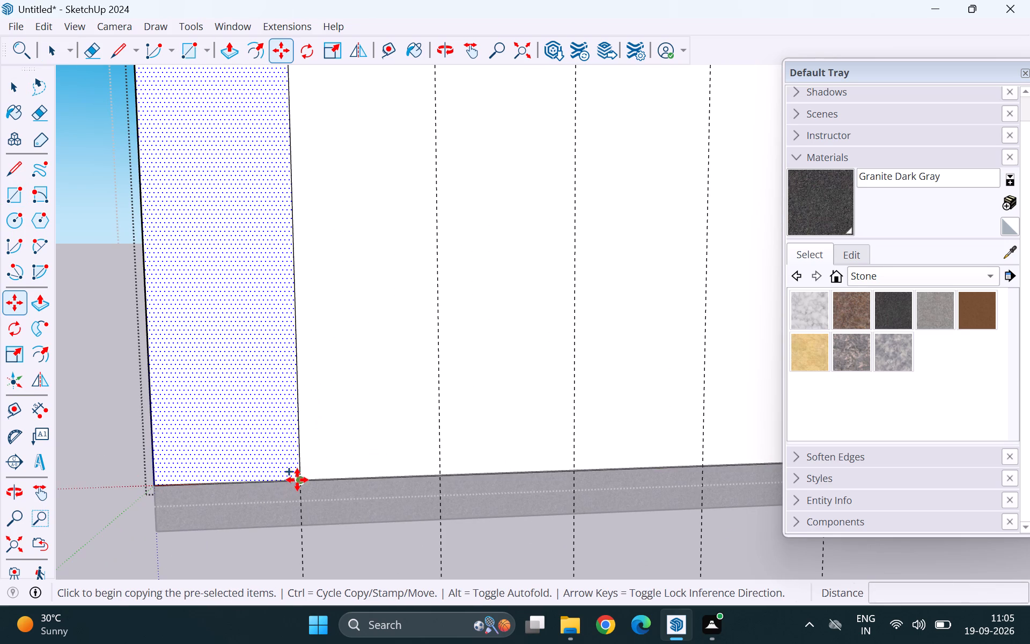
click(300, 480)
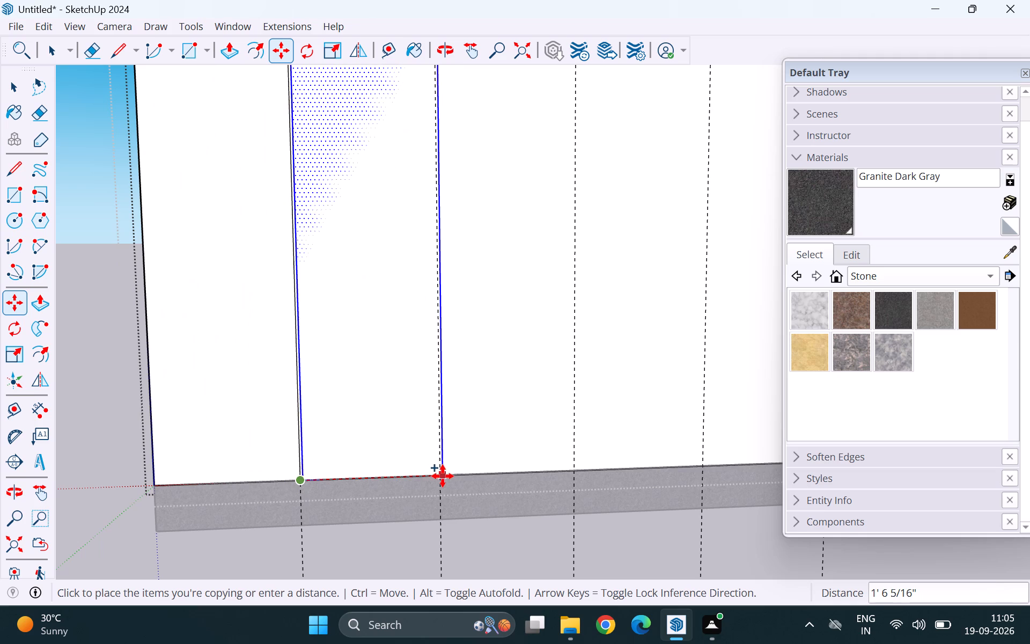
scroll(443, 477, up, 12)
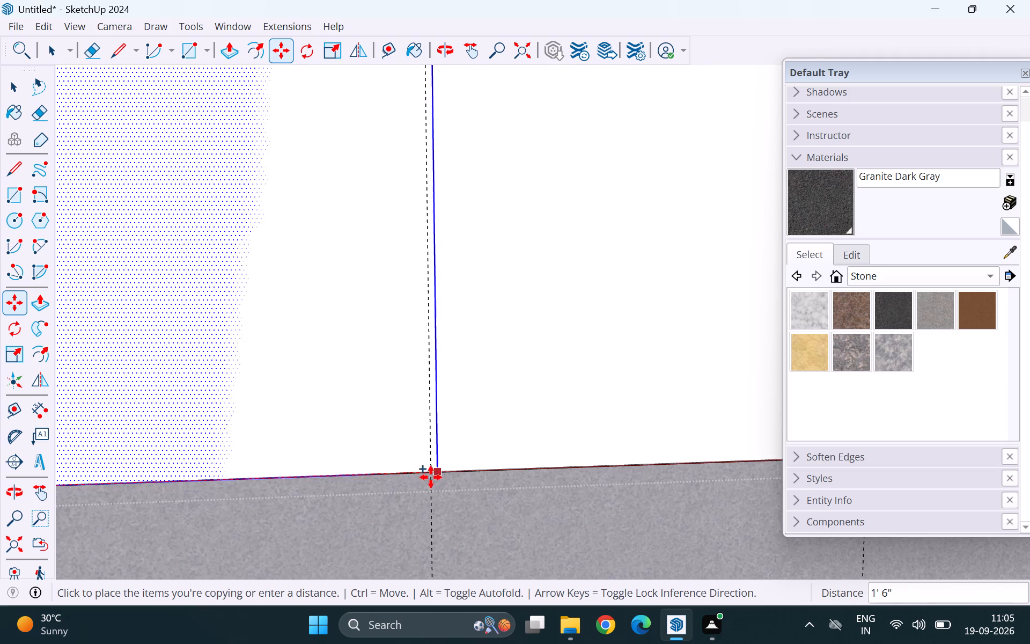
click(430, 478)
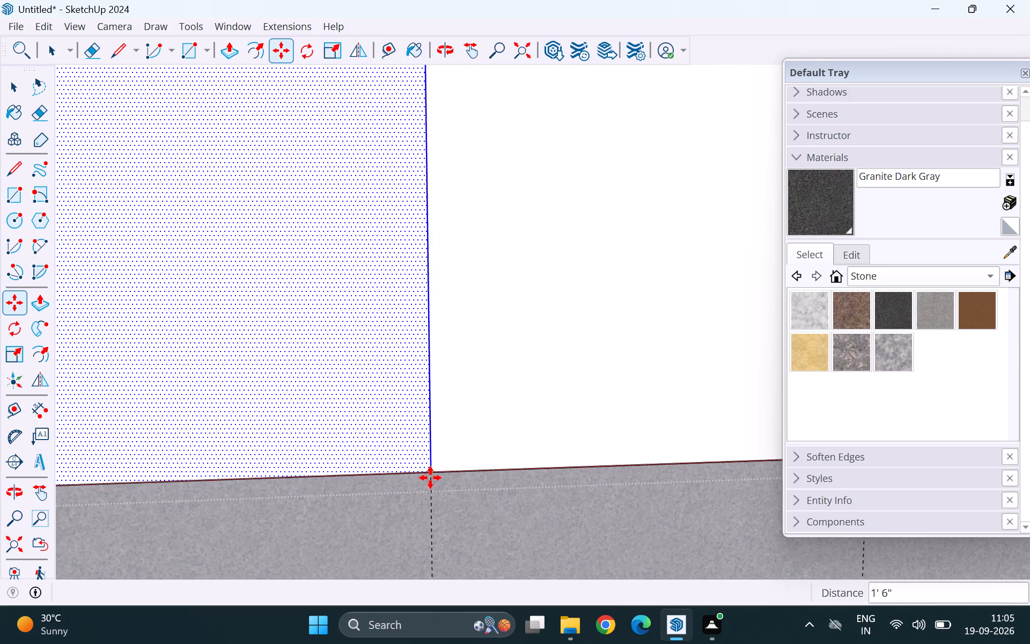
text(5x)
key(Return)
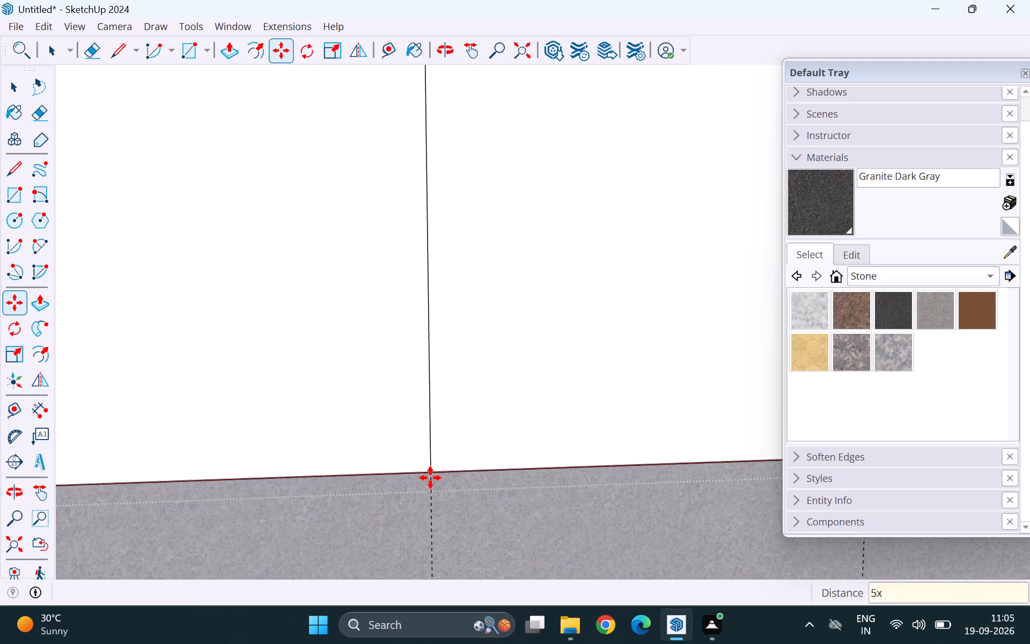
scroll(333, 525, down, 20)
scroll(333, 525, down, 7)
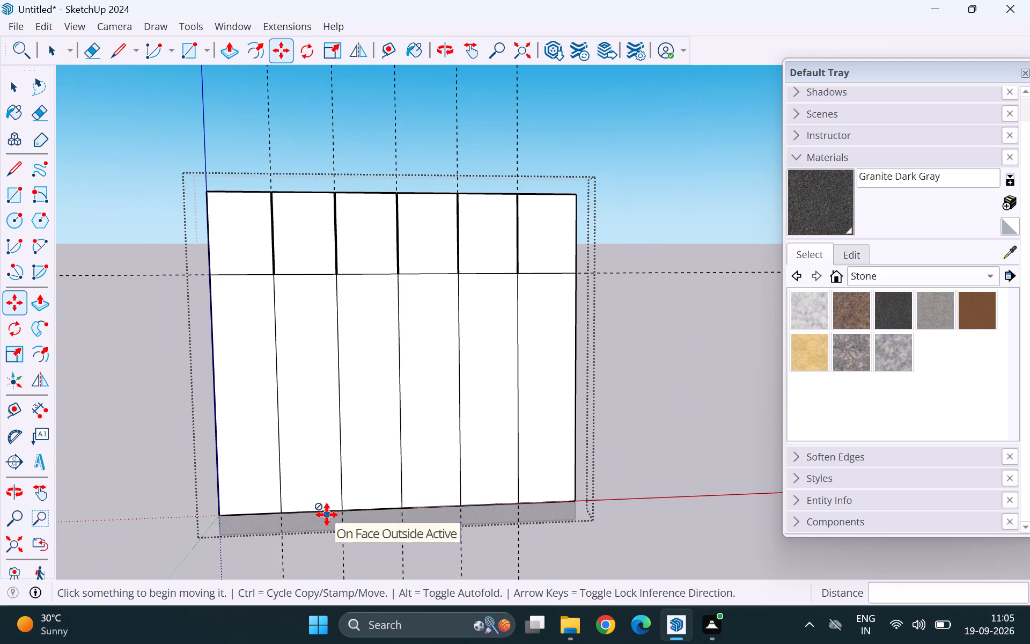
key(space)
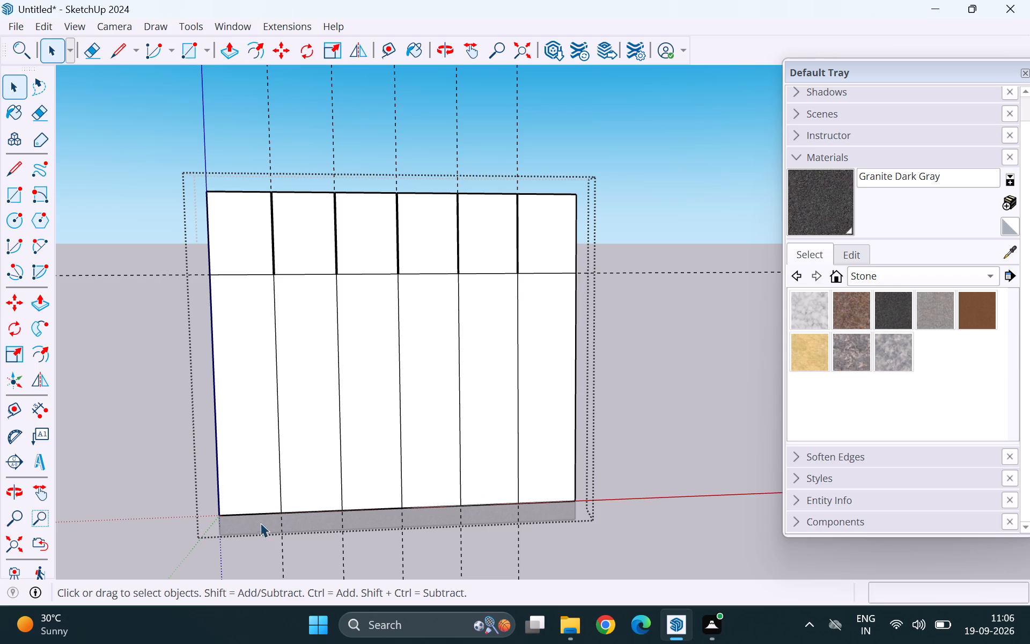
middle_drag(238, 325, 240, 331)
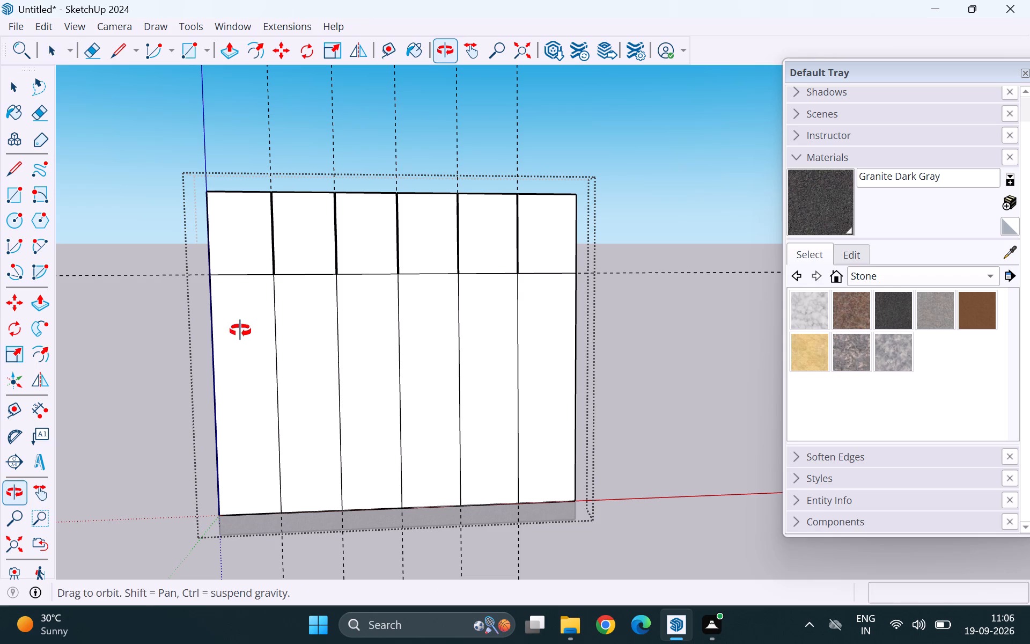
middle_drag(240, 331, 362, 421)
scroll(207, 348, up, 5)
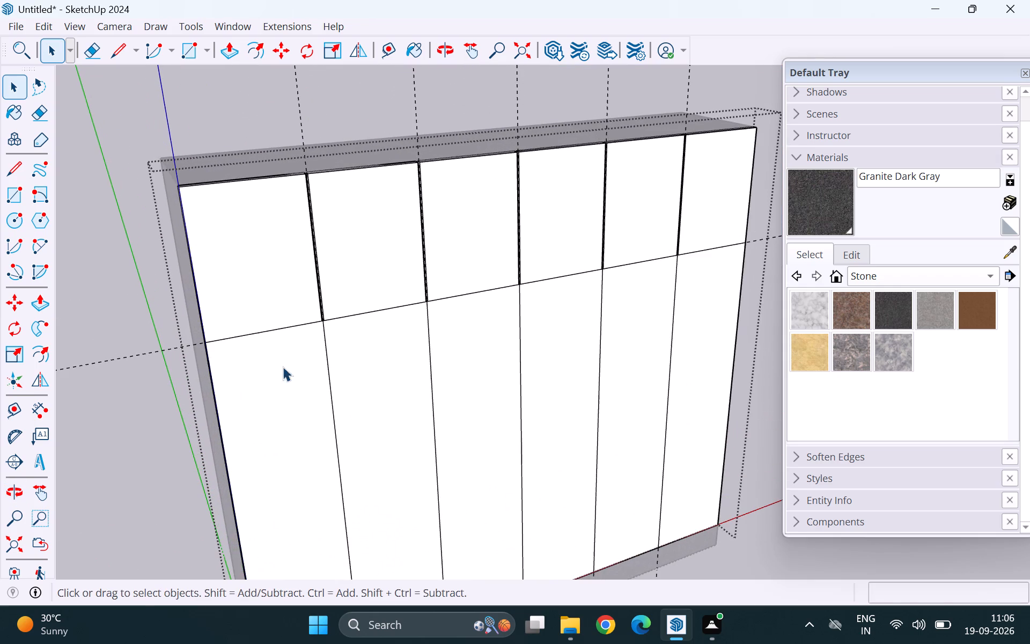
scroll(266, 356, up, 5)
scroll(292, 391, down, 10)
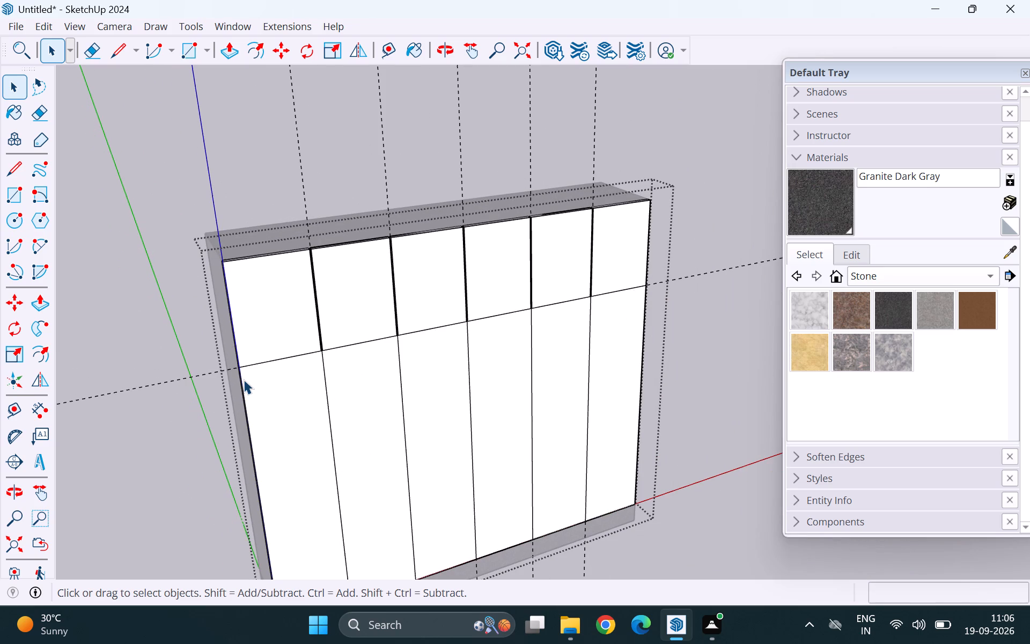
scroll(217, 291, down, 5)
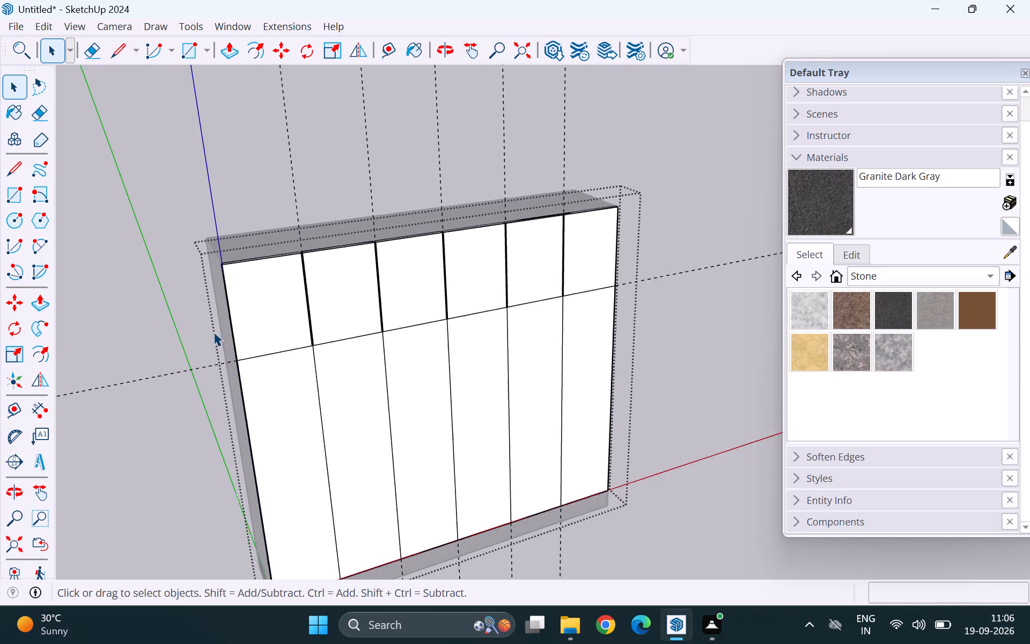
Copy the five vertical divider edges between the lower shutters 4 mm to the right along the horizontal divider.
scroll(279, 386, up, 1)
middle_drag(279, 386, 441, 331)
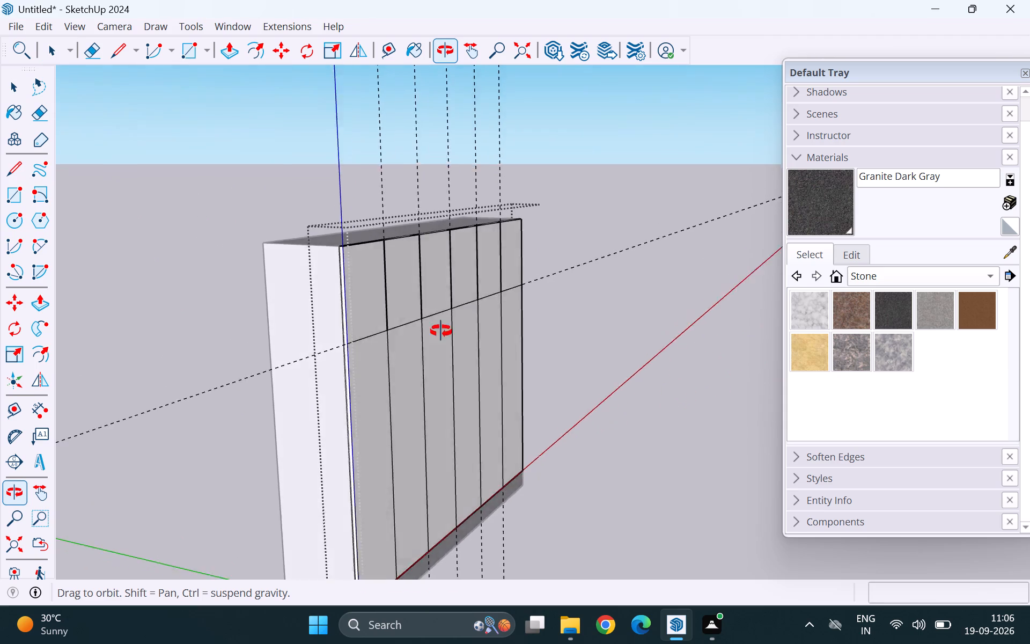
middle_drag(441, 331, 201, 339)
scroll(301, 304, up, 6)
scroll(273, 372, up, 3)
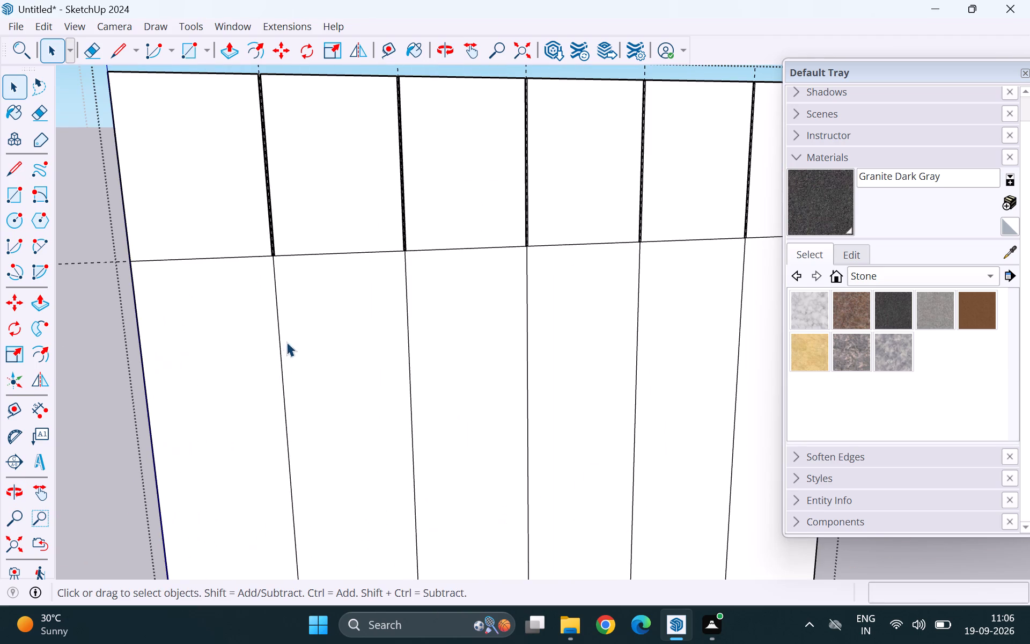
click(281, 354)
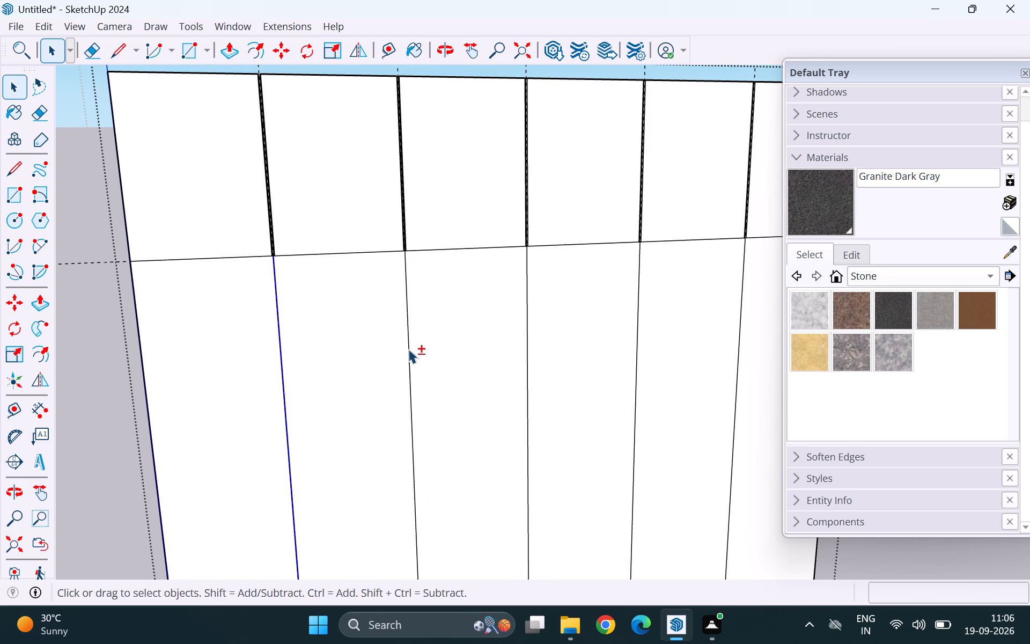
shift+click(408, 349)
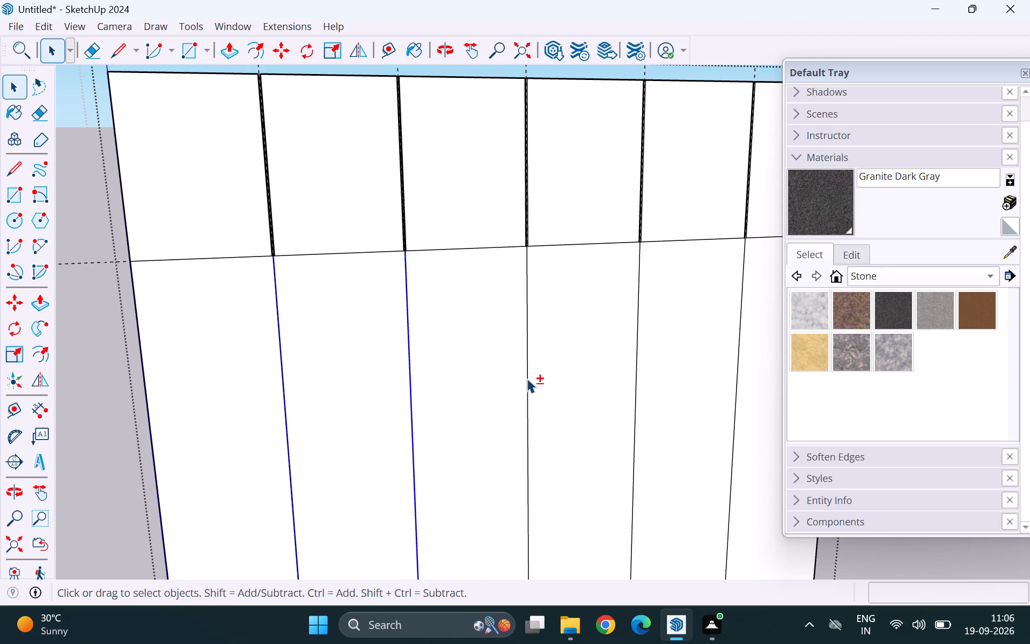
shift+click(527, 378)
shift+scroll(228, 365, down, 4)
shift+scroll(500, 360, up, 4)
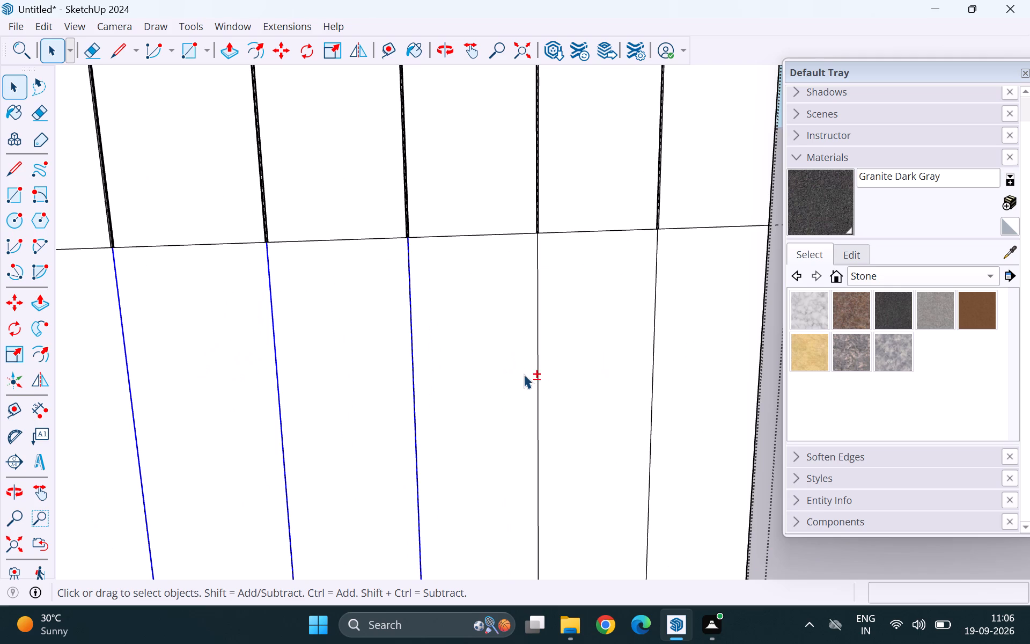
shift+click(538, 367)
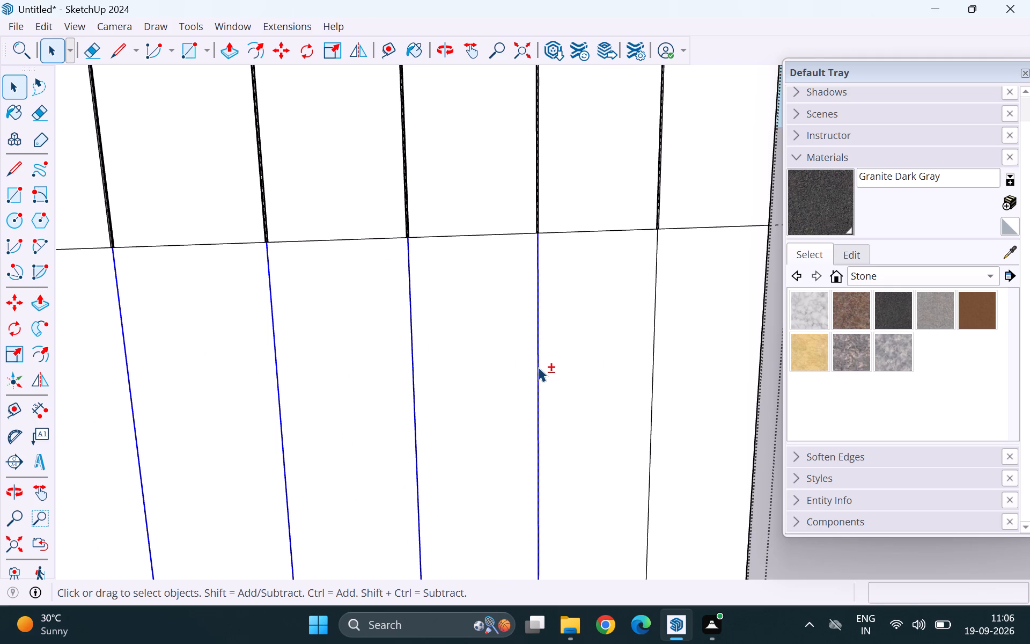
shift+click(651, 377)
shift+click(651, 377)
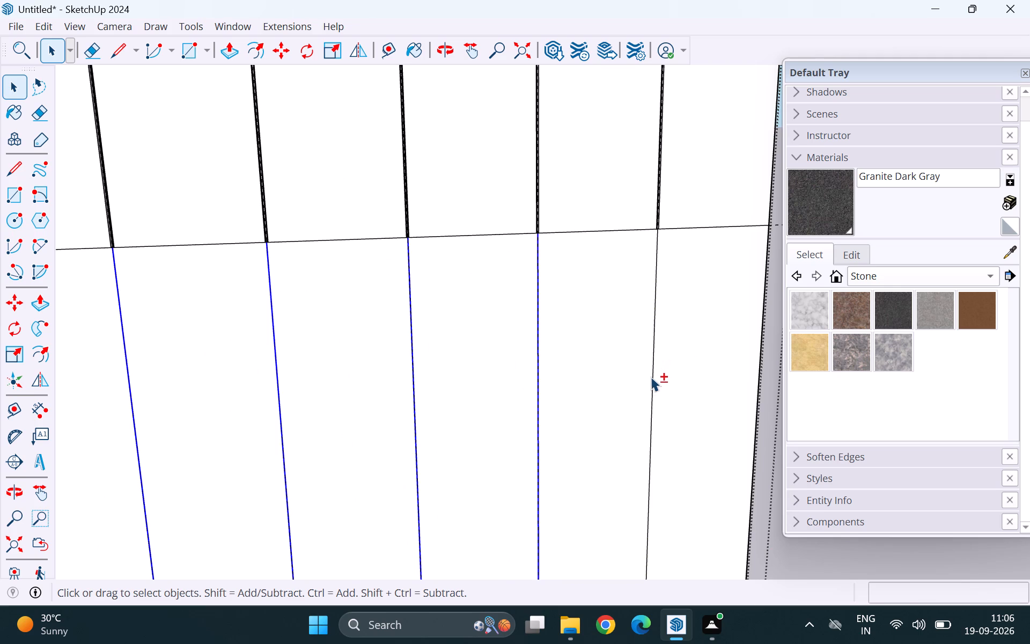
shift+click(652, 380)
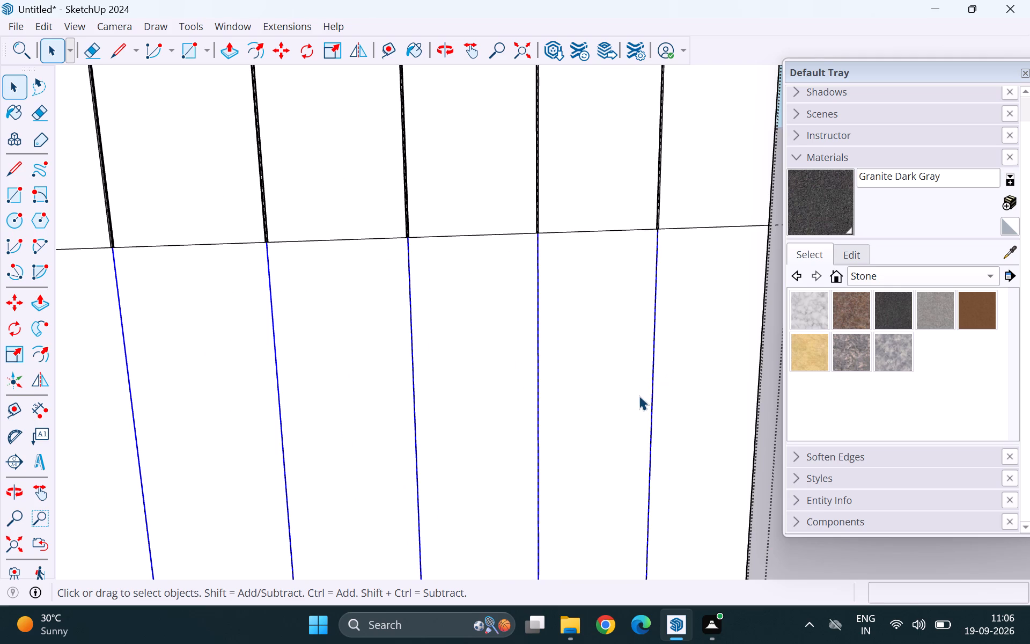
key(m)
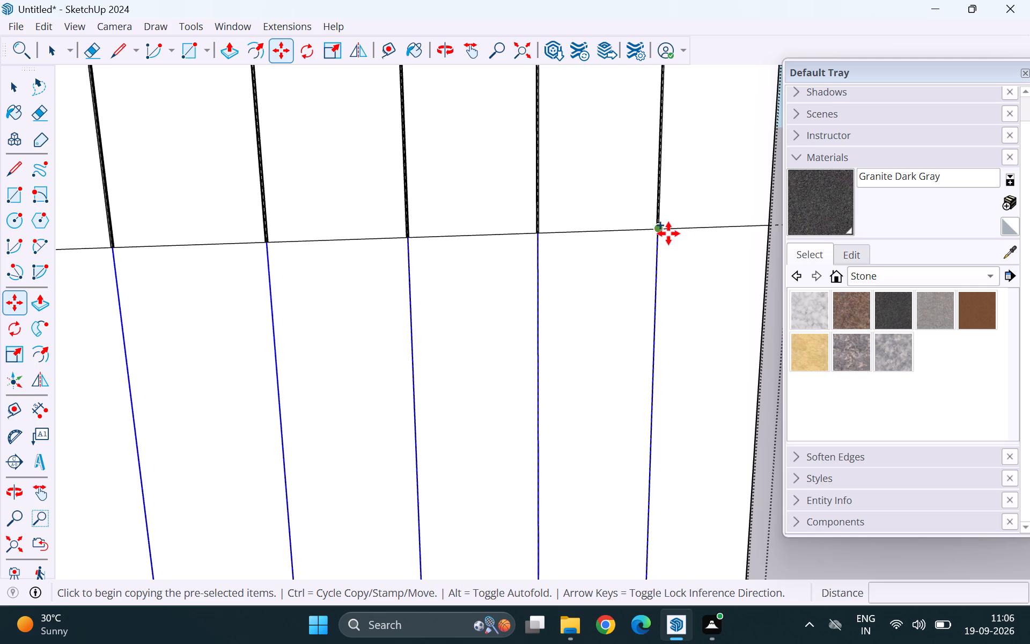
scroll(674, 245, up, 10)
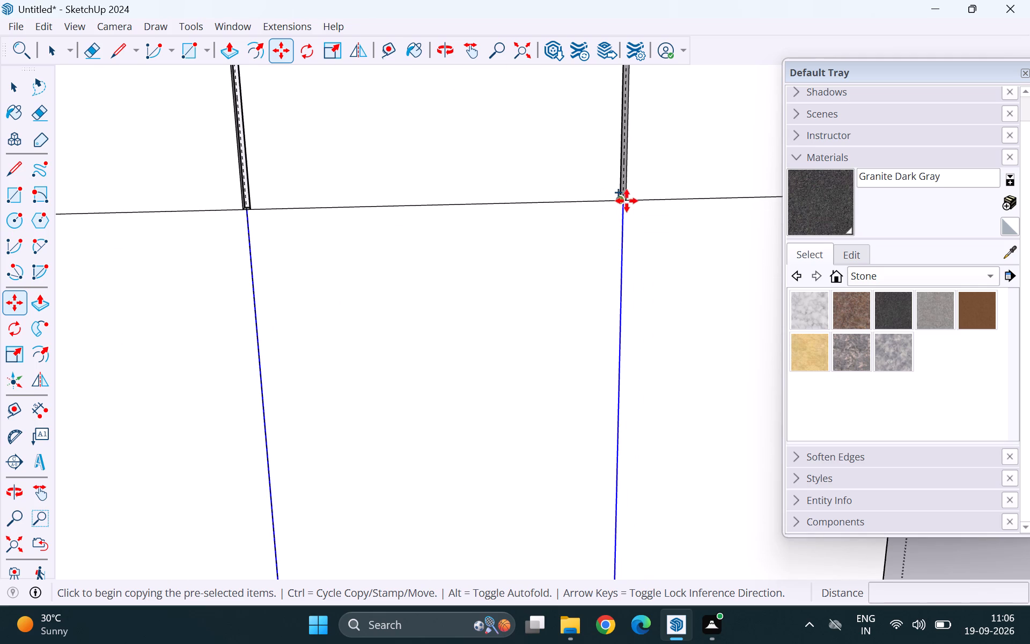
scroll(630, 201, up, 10)
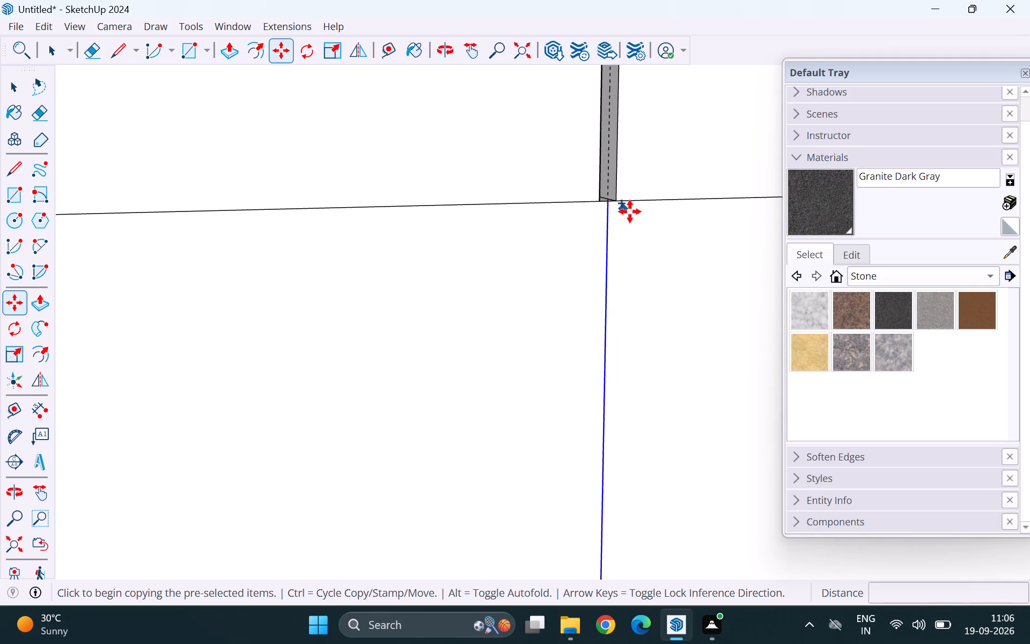
middle_drag(638, 214, 536, 228)
scroll(623, 207, up, 5)
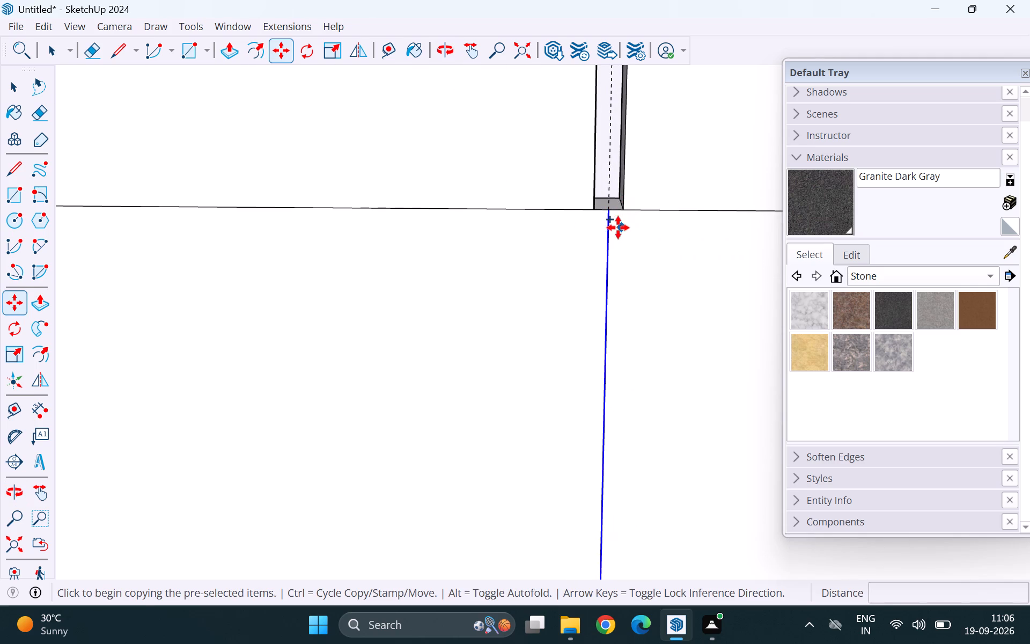
click(609, 208)
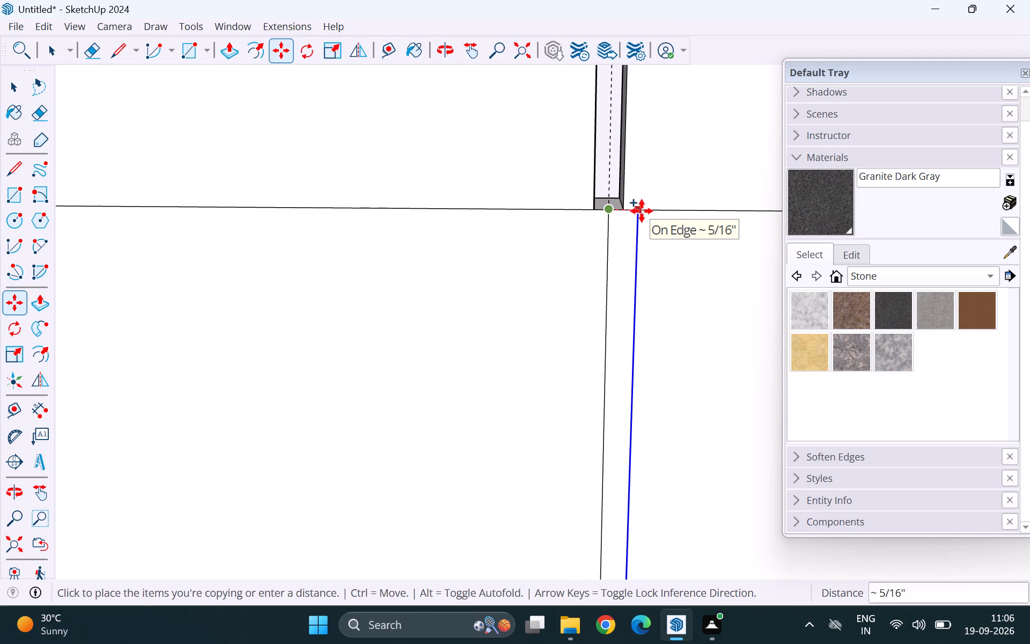
text(4mm)
key(Return)
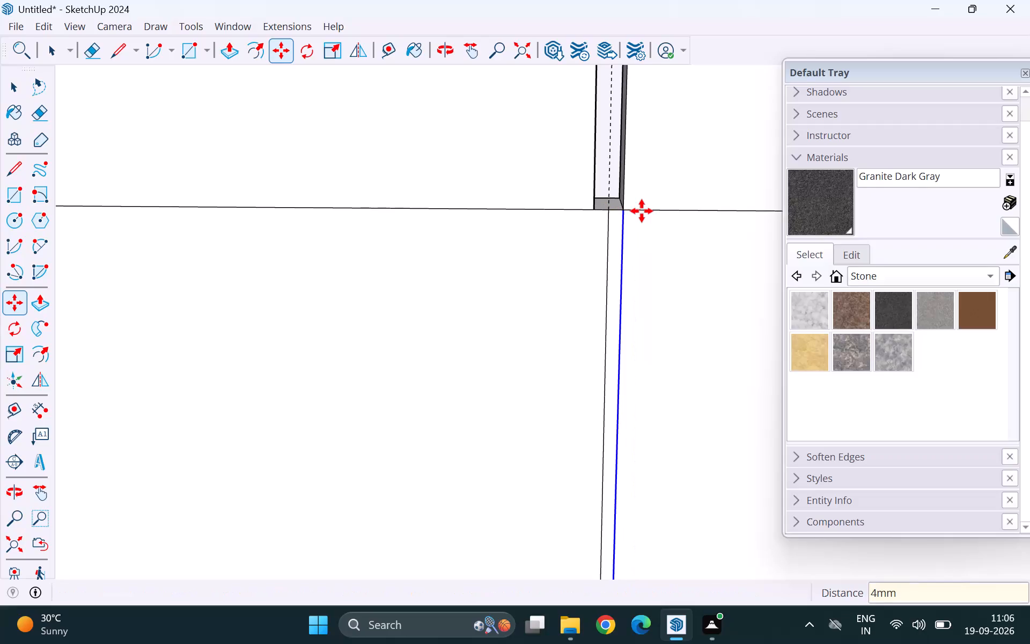
Copy the five offset vertical edges 8 mm to the left, onto the left side of the upper gaps.
scroll(629, 194, up, 9)
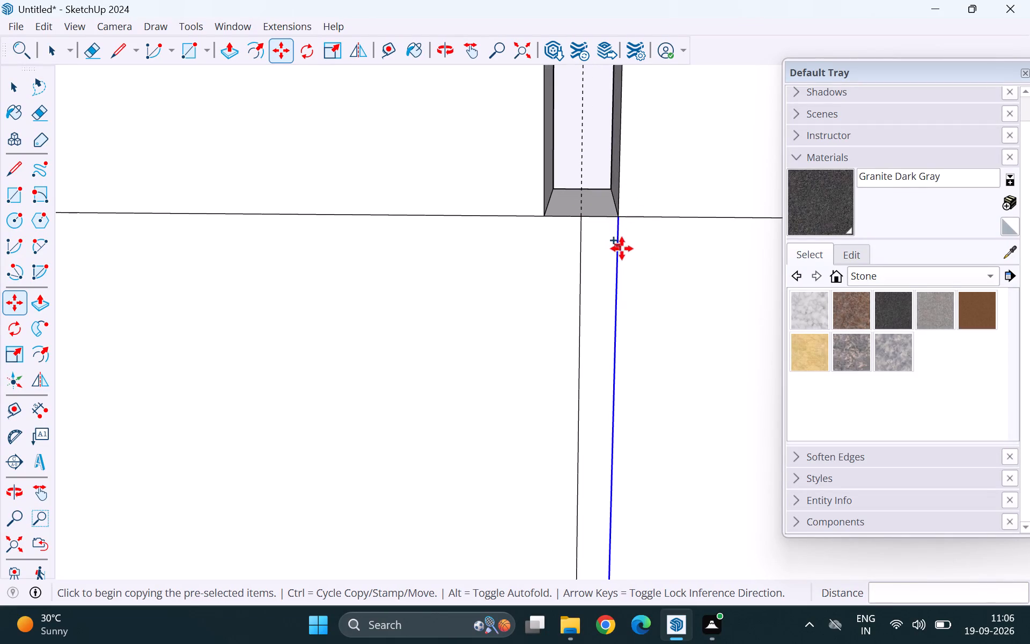
click(619, 216)
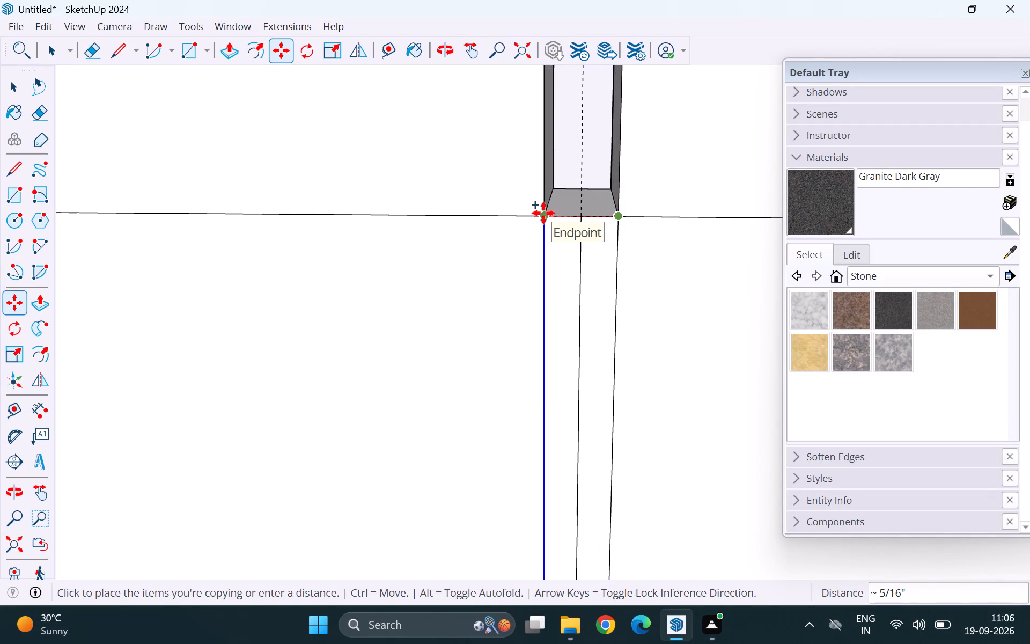
text(8mm)
key(Return)
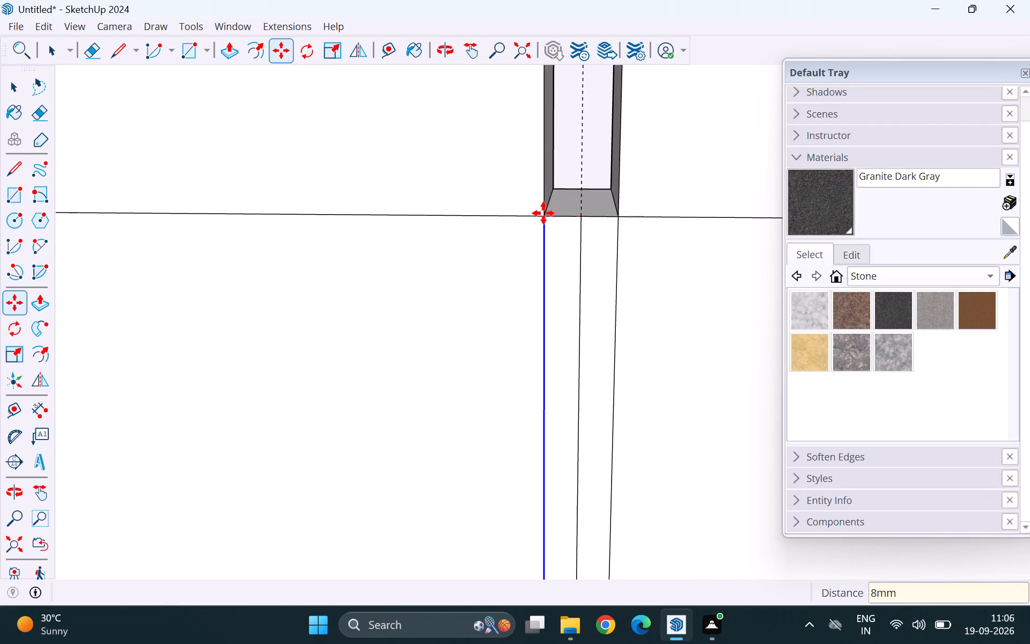
Delete the five original centre edges between the paired gap lines of the lower shutters.
key(space)
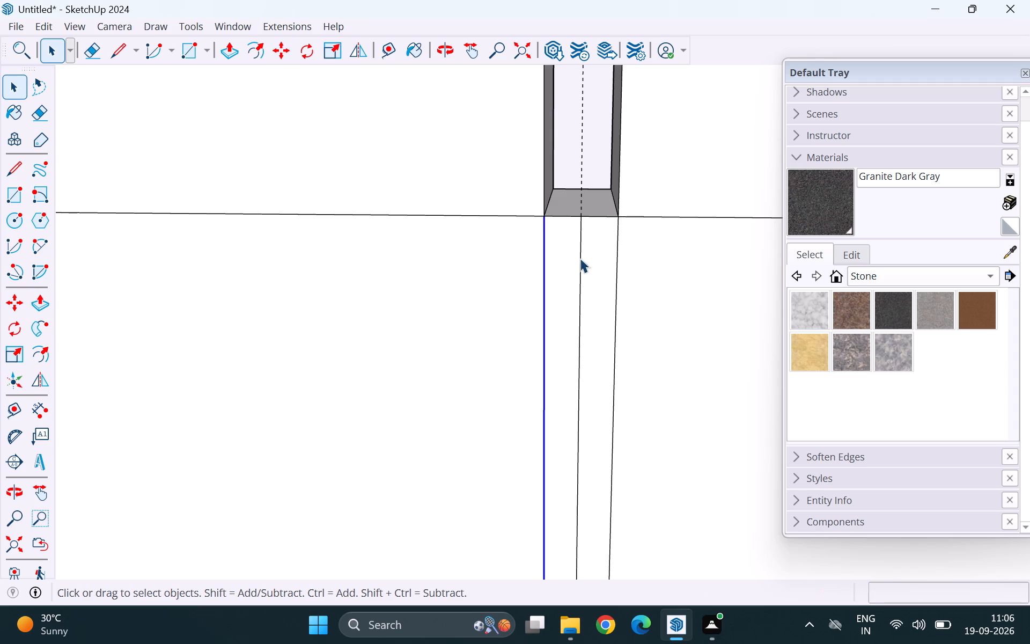
click(580, 258)
scroll(612, 251, down, 20)
scroll(612, 251, down, 14)
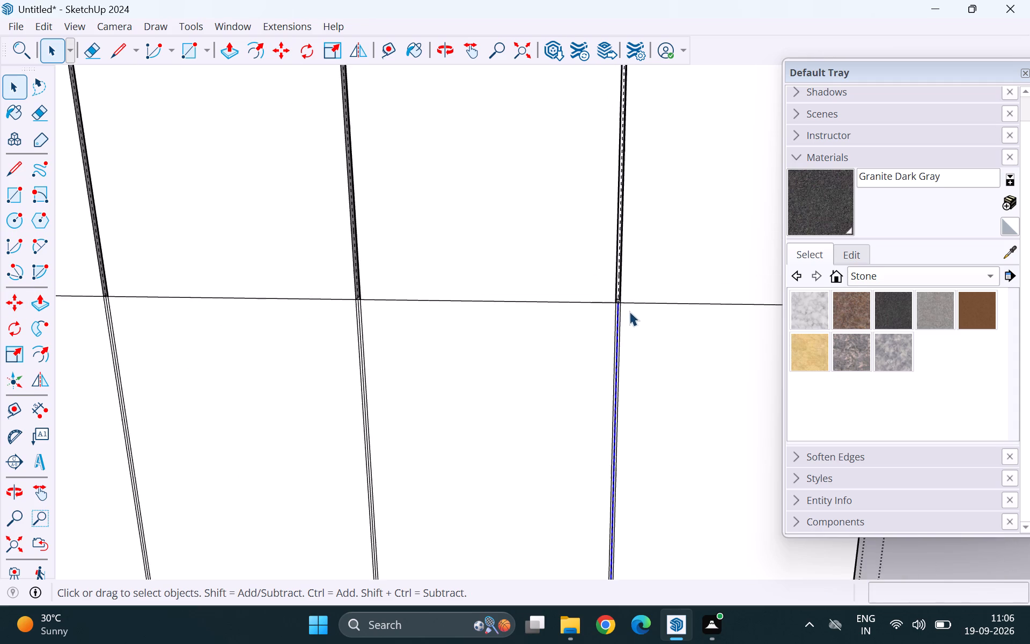
scroll(403, 310, up, 20)
scroll(403, 310, up, 4)
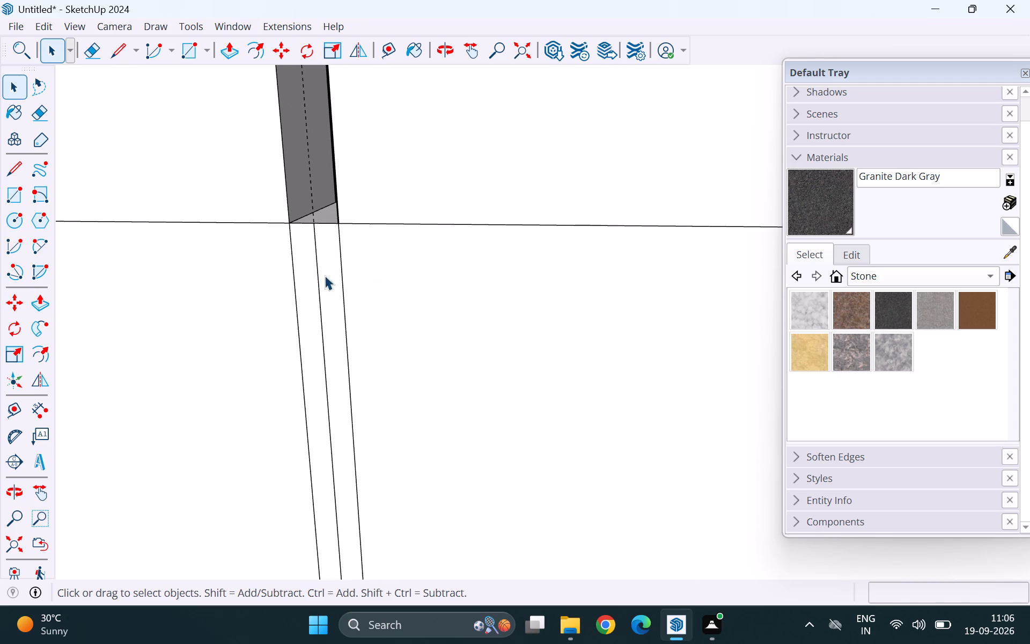
shift+click(319, 291)
shift+scroll(605, 290, down, 3)
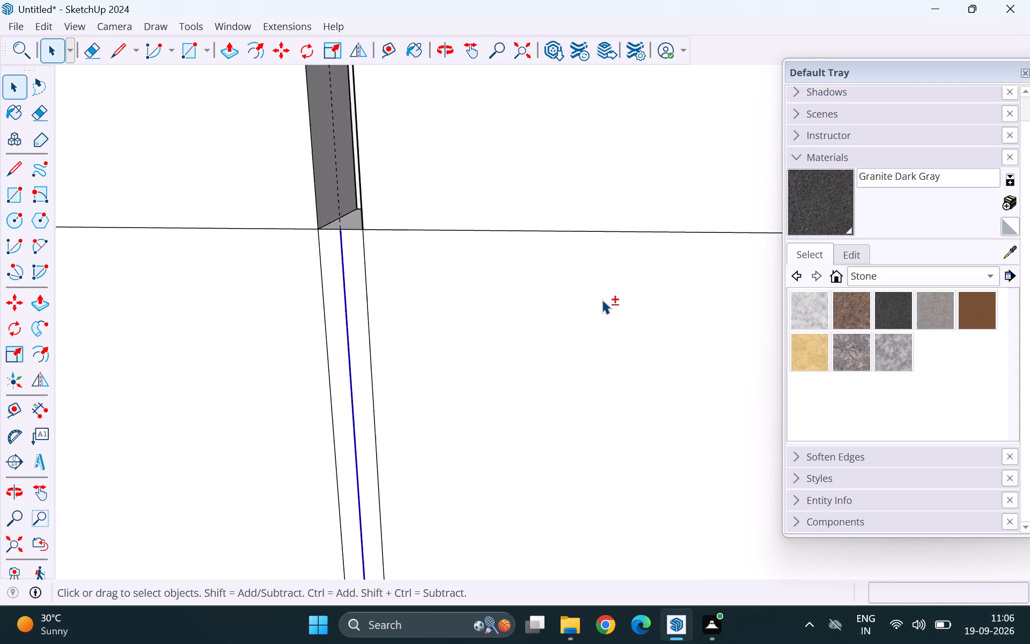
shift+scroll(602, 299, down, 20)
shift+scroll(602, 299, down, 9)
shift+scroll(395, 311, up, 12)
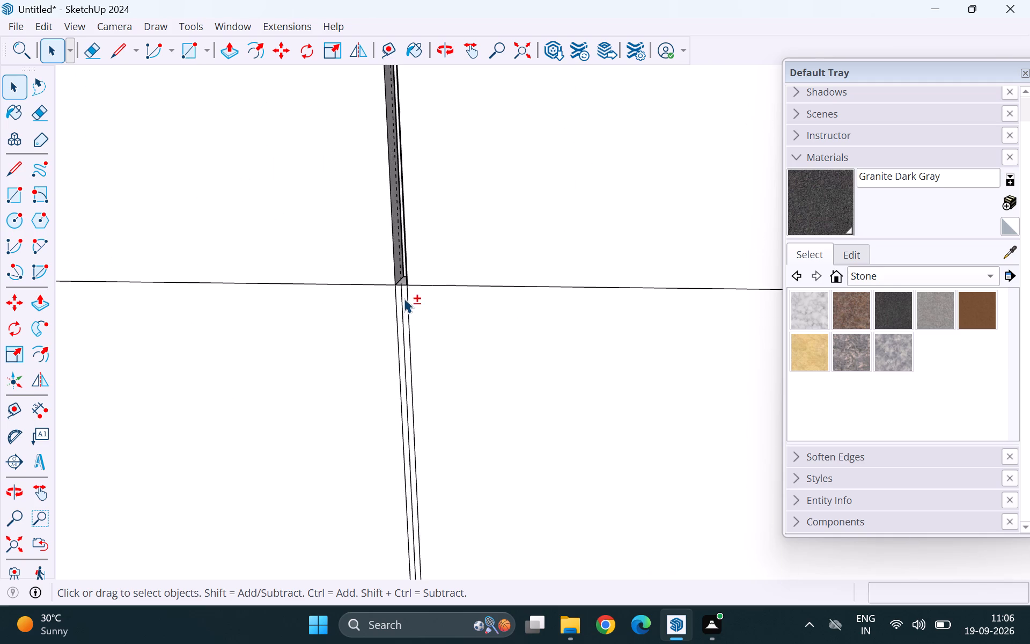
shift+scroll(404, 298, up, 14)
shift+click(404, 296)
shift+scroll(560, 295, down, 3)
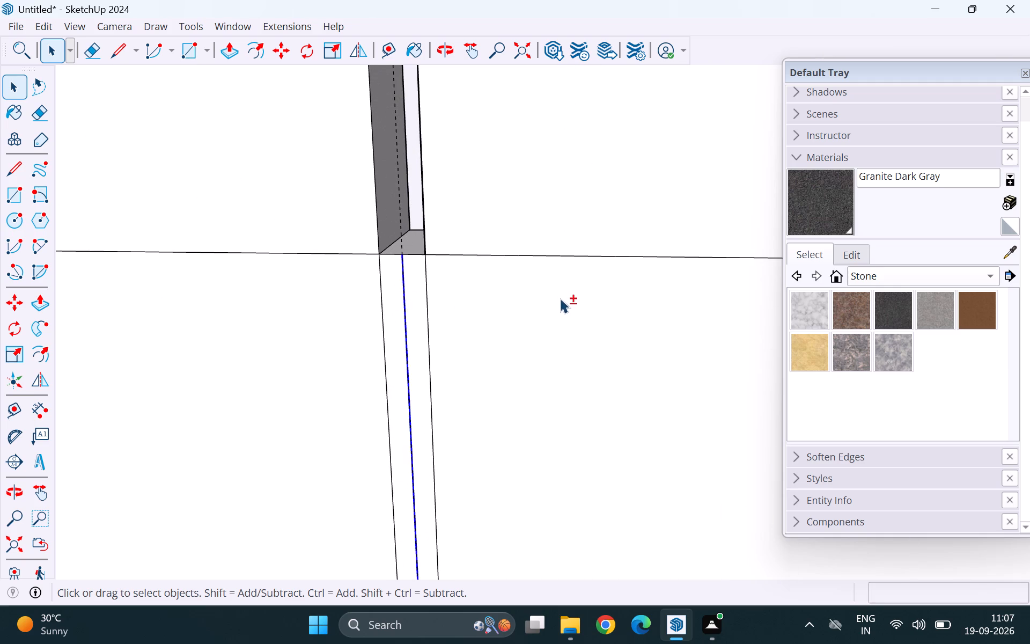
shift+scroll(560, 298, down, 20)
shift+scroll(560, 298, down, 5)
shift+scroll(369, 338, up, 11)
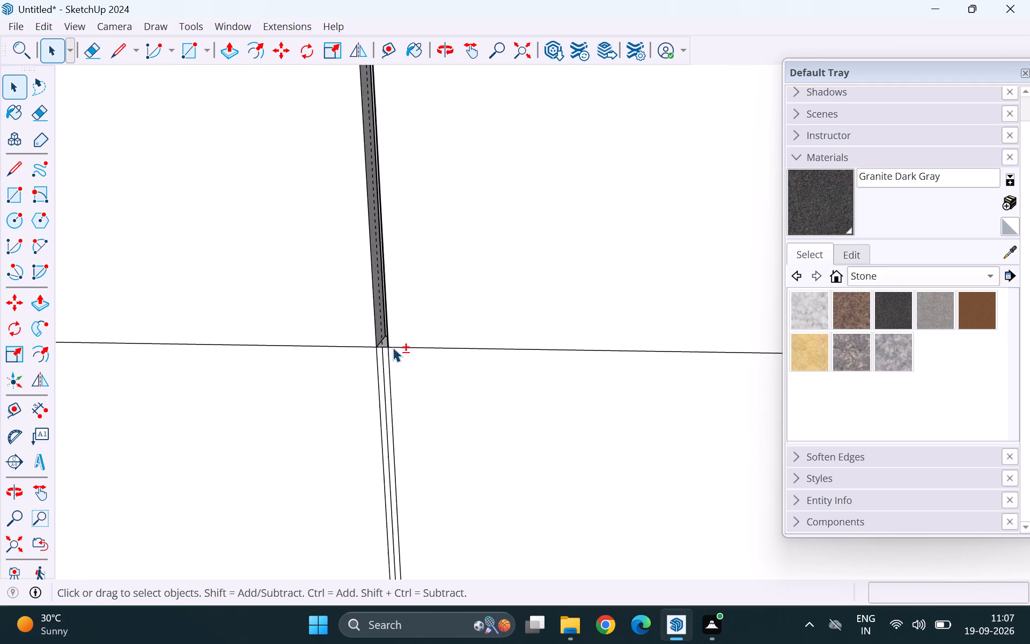
shift+scroll(393, 347, up, 14)
shift+click(389, 341)
shift+scroll(561, 327, down, 3)
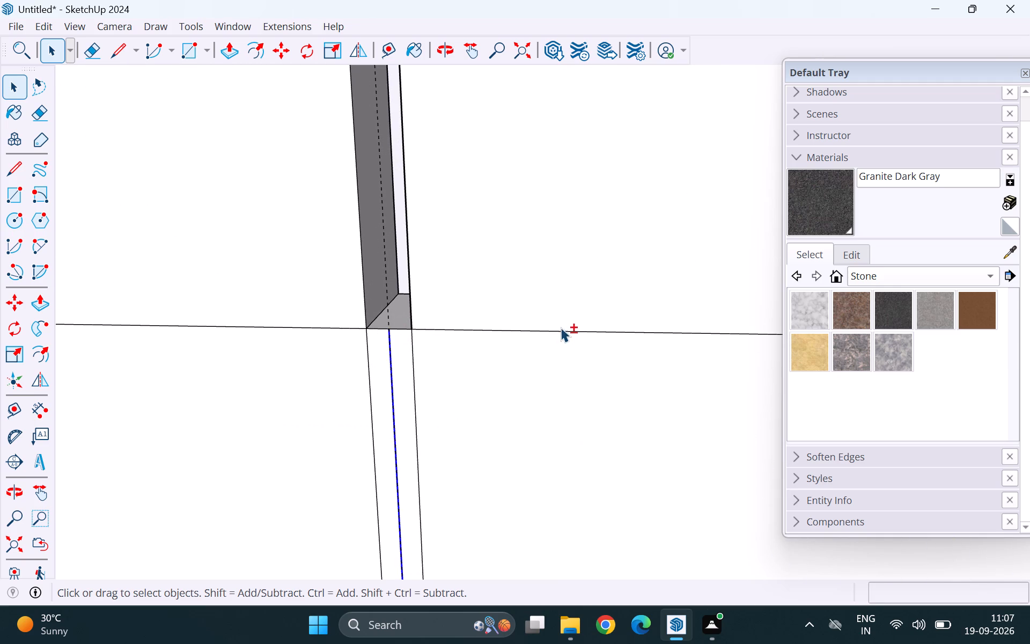
shift+scroll(561, 327, down, 20)
shift+scroll(561, 327, down, 10)
shift+scroll(332, 353, up, 7)
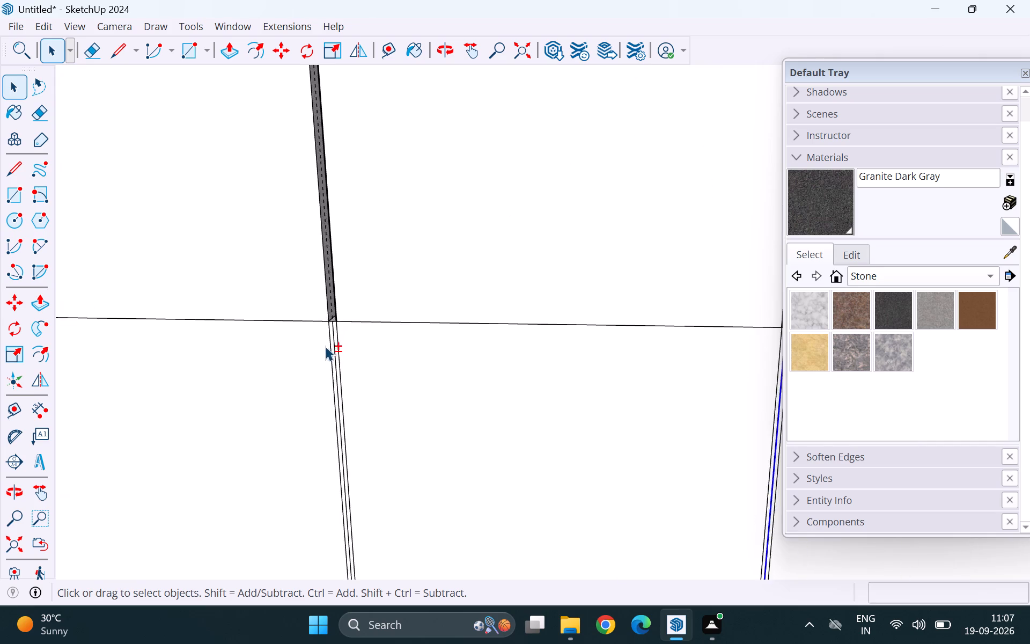
shift+scroll(325, 346, up, 18)
shift+click(355, 291)
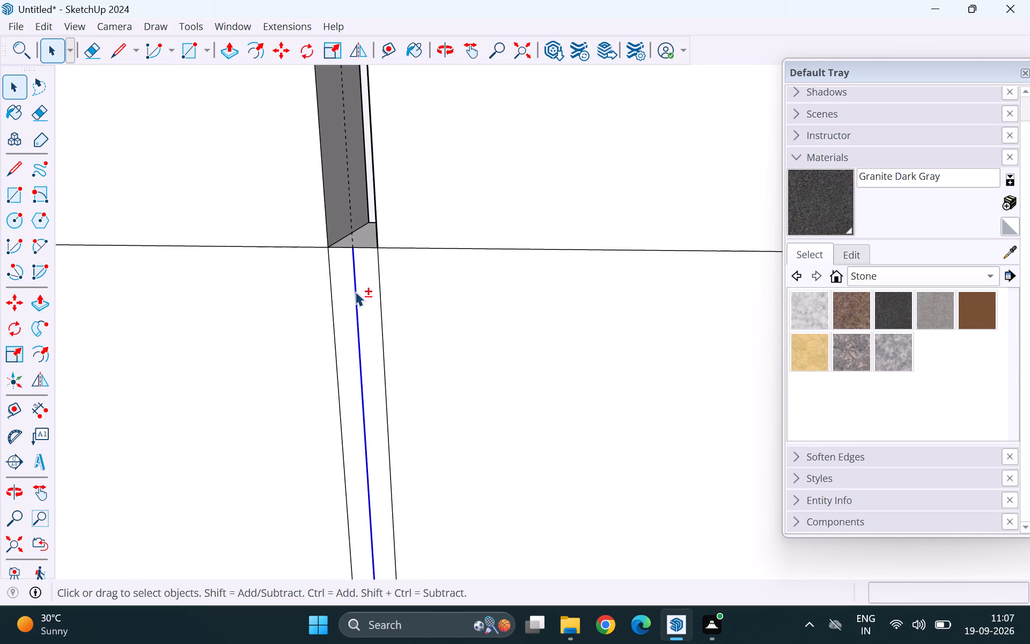
key(Delete)
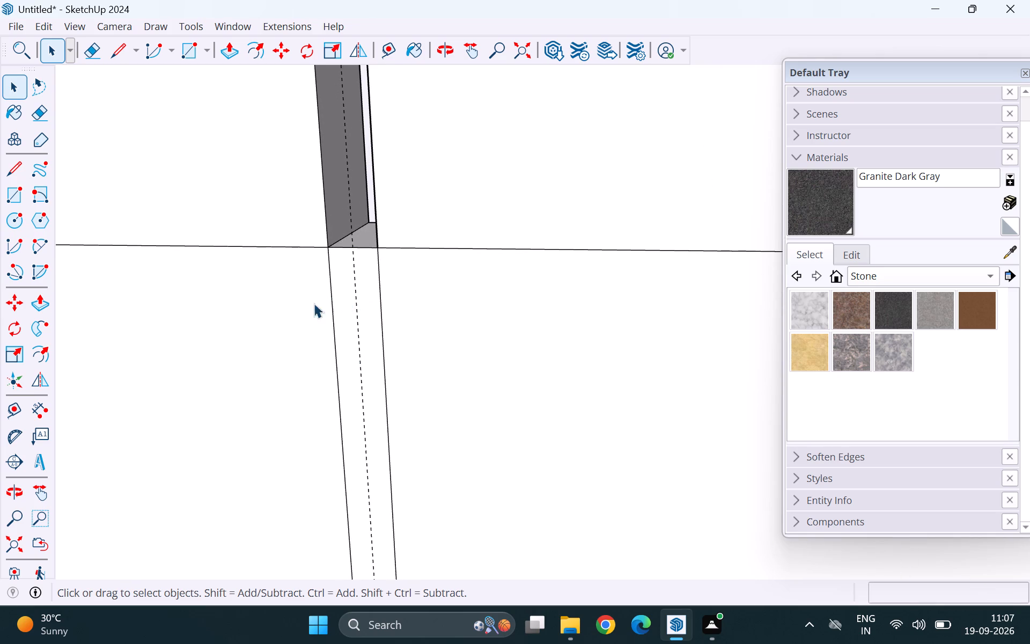
Push in the two leftmost gap strips between the lower shutters with Push/Pull, repeating the upper gaps' recess depth.
scroll(285, 313, down, 7)
scroll(267, 372, up, 1)
middle_drag(278, 372, 331, 377)
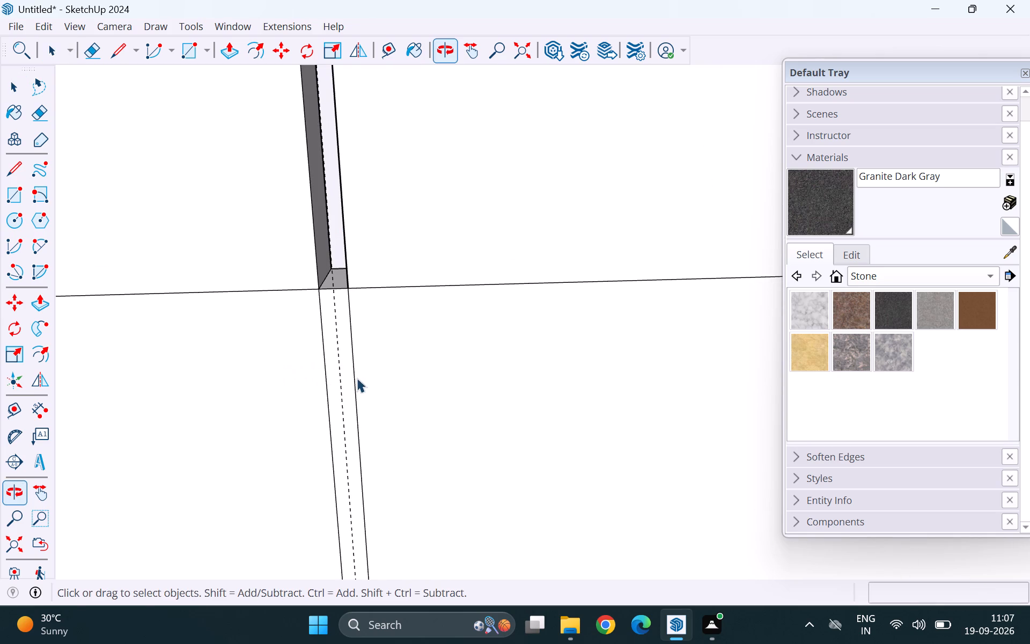
scroll(335, 313, up, 5)
key(p)
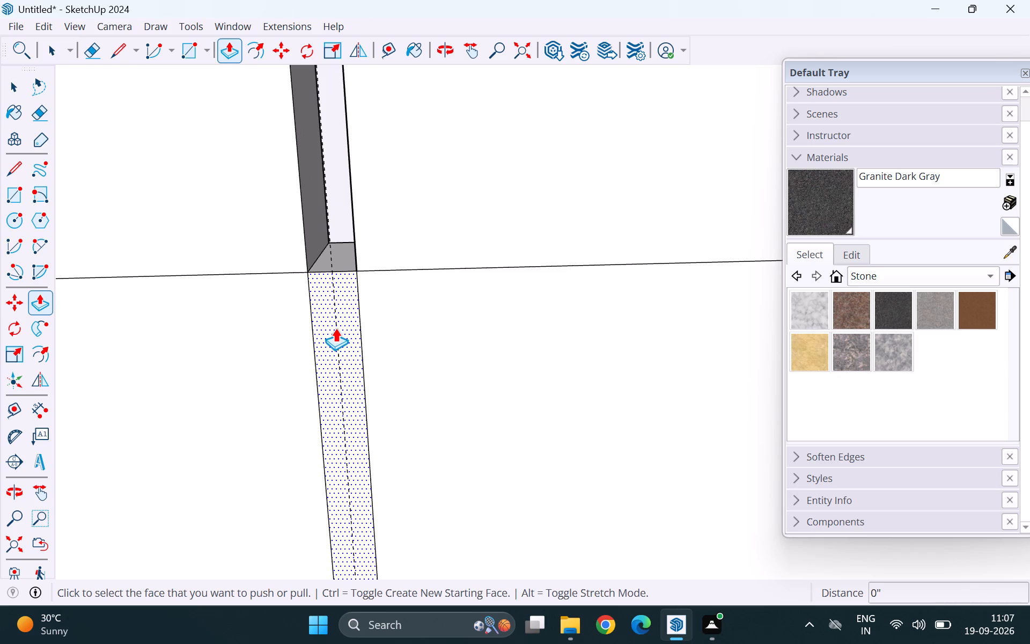
double_click(336, 331)
scroll(256, 332, down, 6)
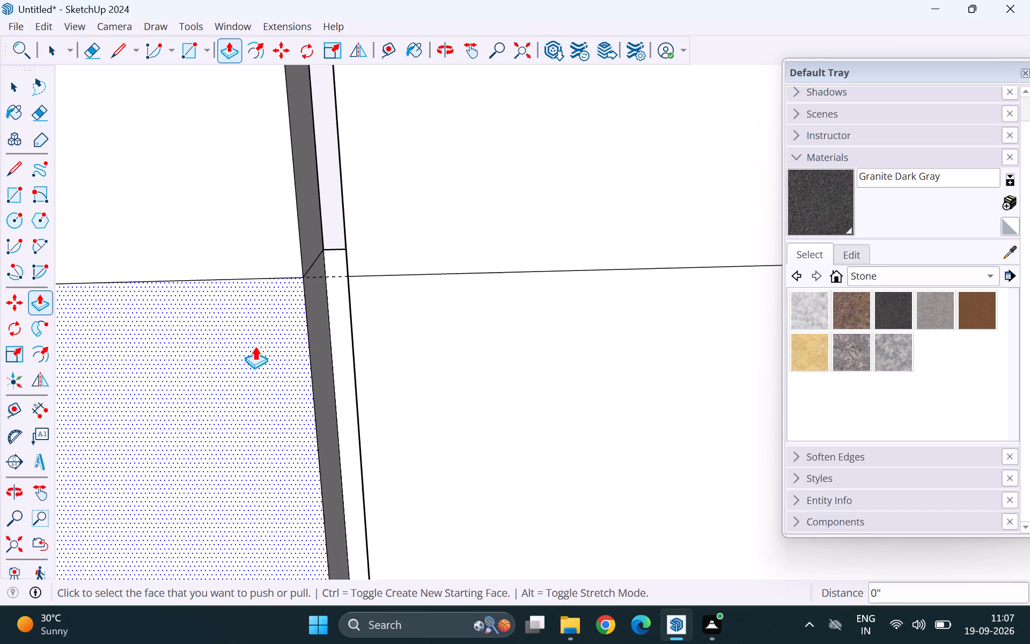
scroll(255, 346, down, 20)
scroll(255, 346, down, 7)
scroll(489, 371, up, 8)
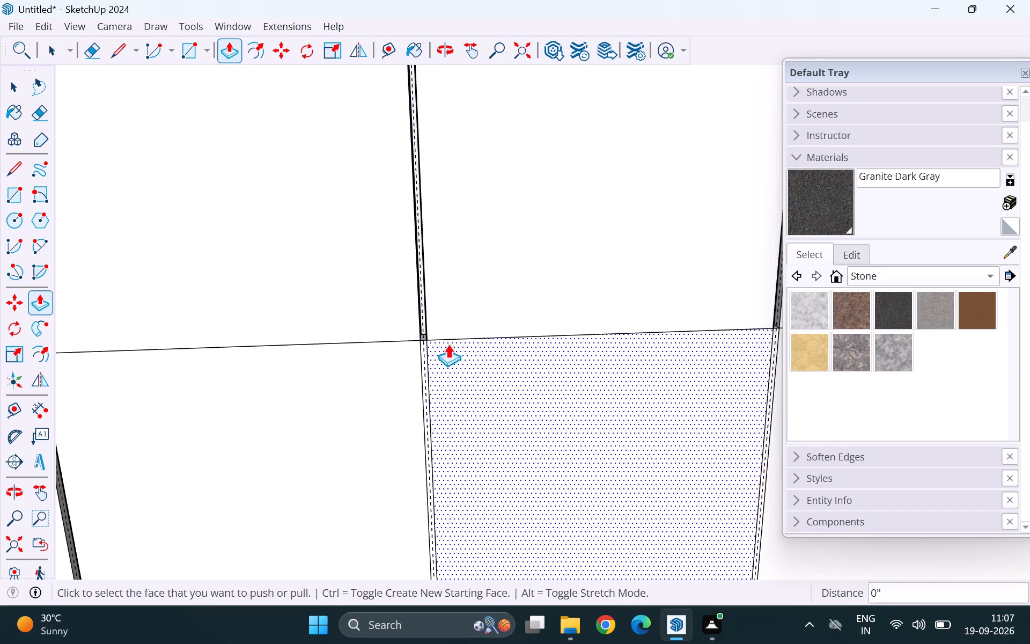
scroll(448, 344, up, 19)
double_click(415, 323)
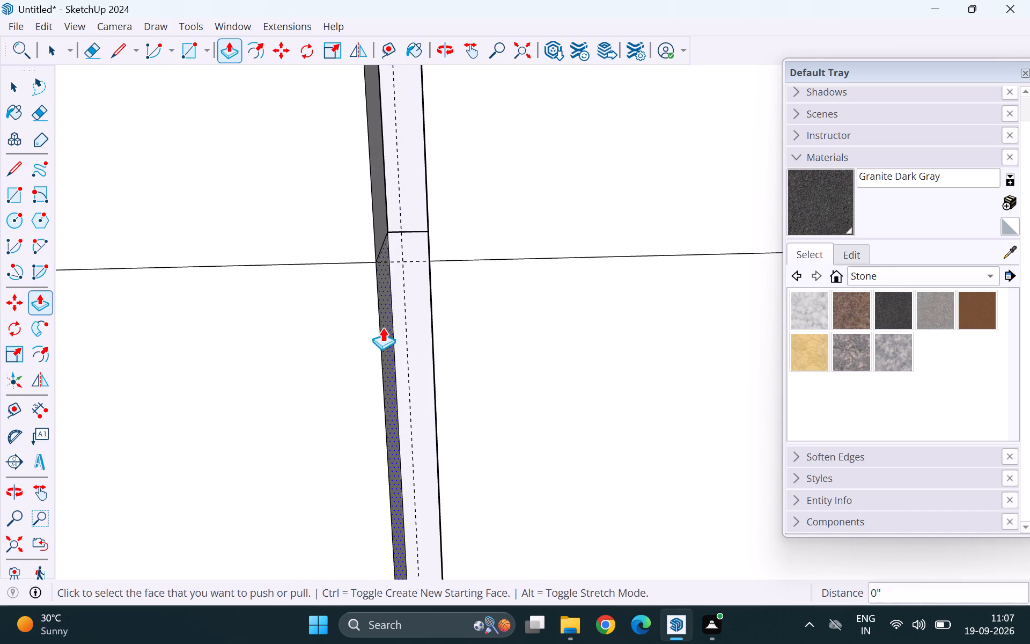
Push in the remaining three gap strips between the lower shutters to the same recess depth.
scroll(378, 343, down, 20)
scroll(378, 343, down, 6)
scroll(358, 404, down, 5)
scroll(588, 396, up, 4)
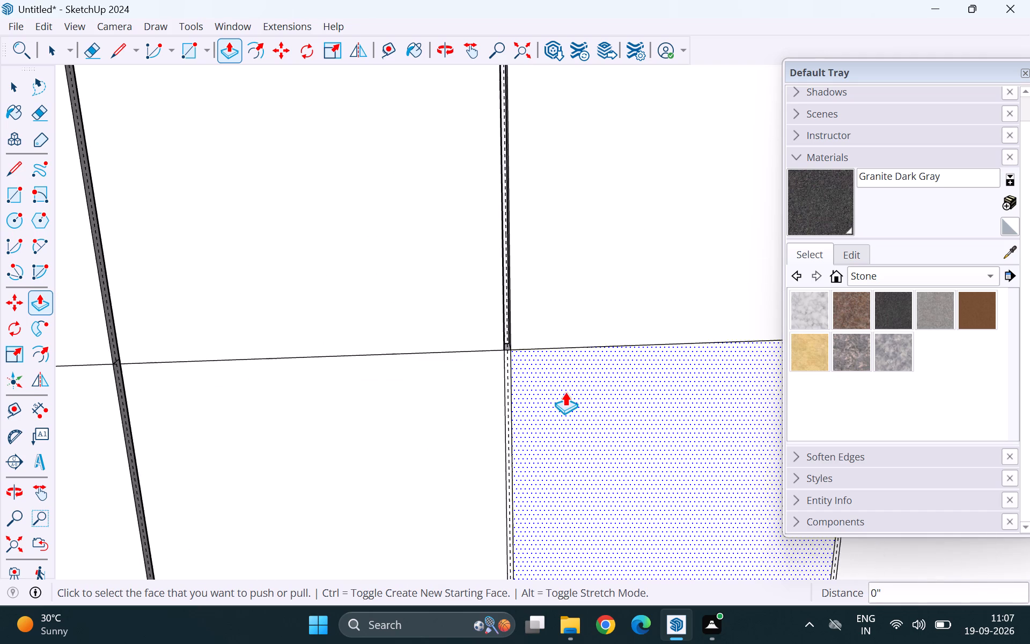
scroll(565, 392, up, 20)
scroll(565, 392, up, 1)
double_click(476, 368)
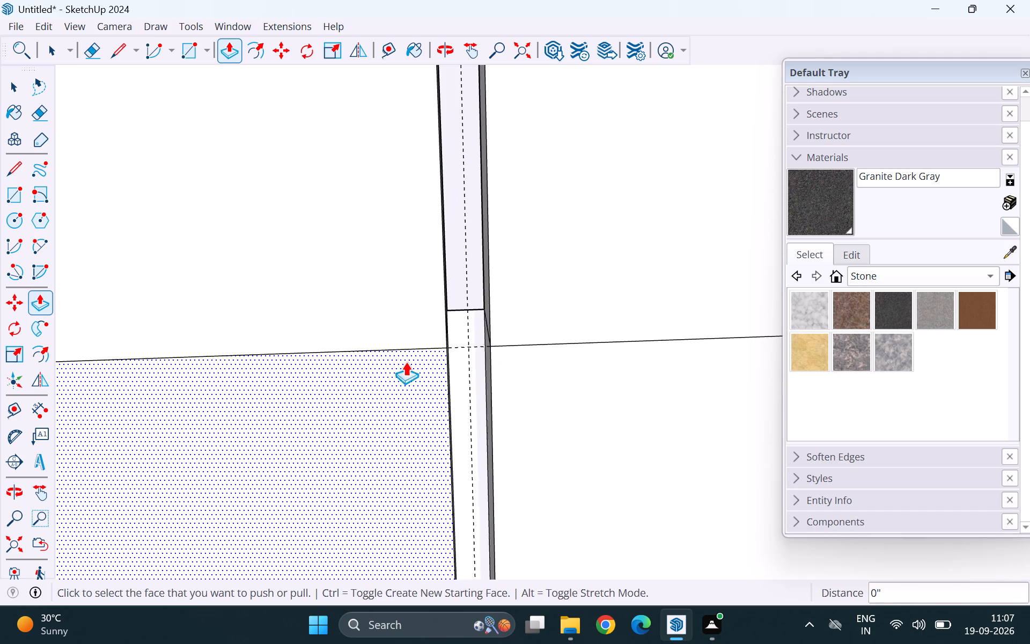
scroll(389, 360, down, 20)
scroll(389, 360, down, 11)
scroll(541, 379, up, 5)
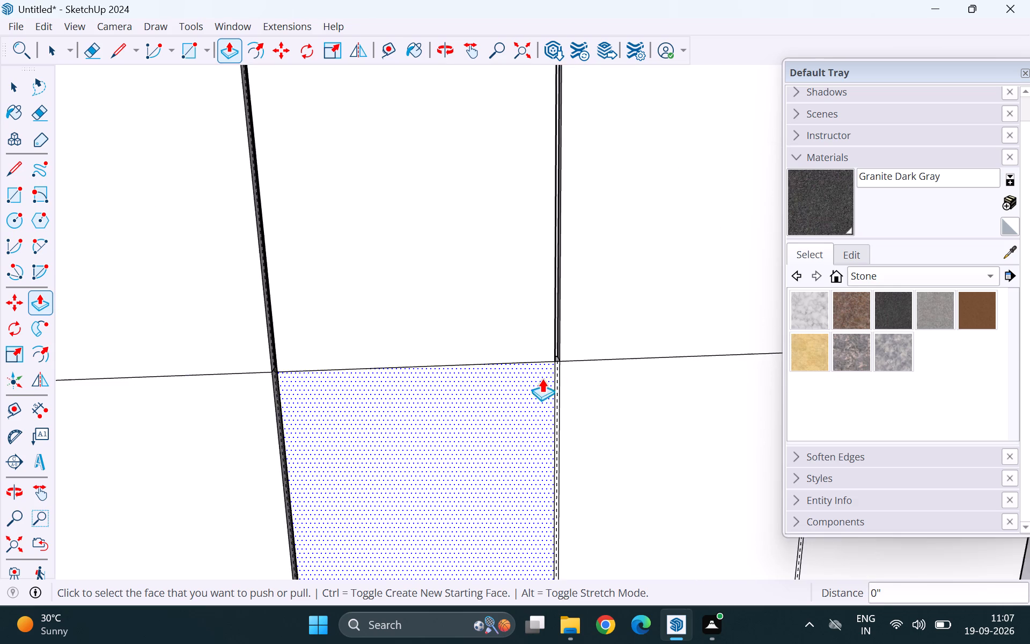
scroll(542, 378, up, 20)
scroll(542, 378, up, 5)
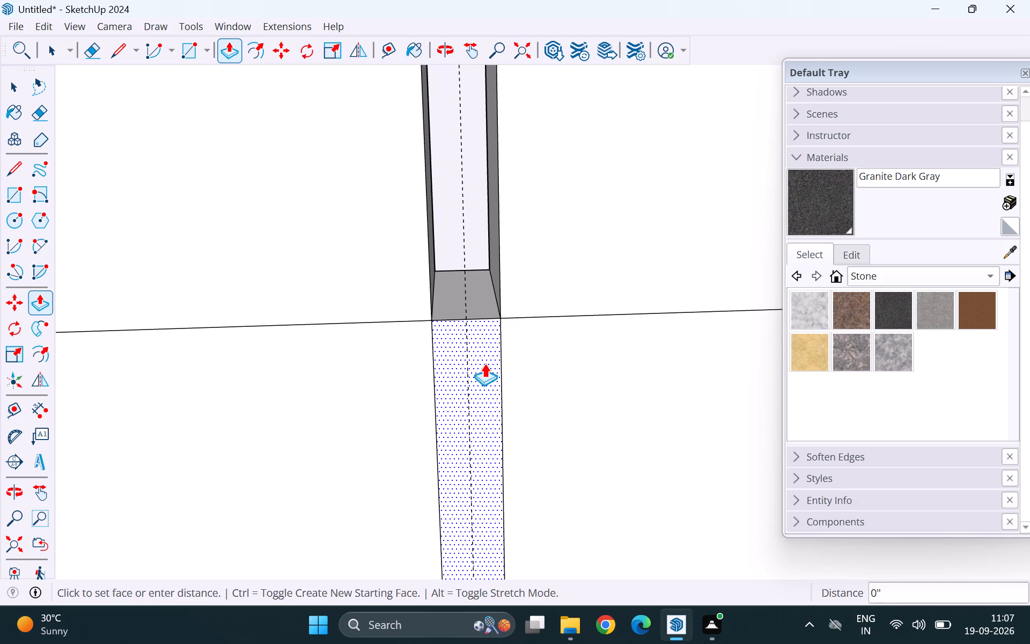
double_click(484, 363)
scroll(359, 356, down, 20)
scroll(359, 356, down, 13)
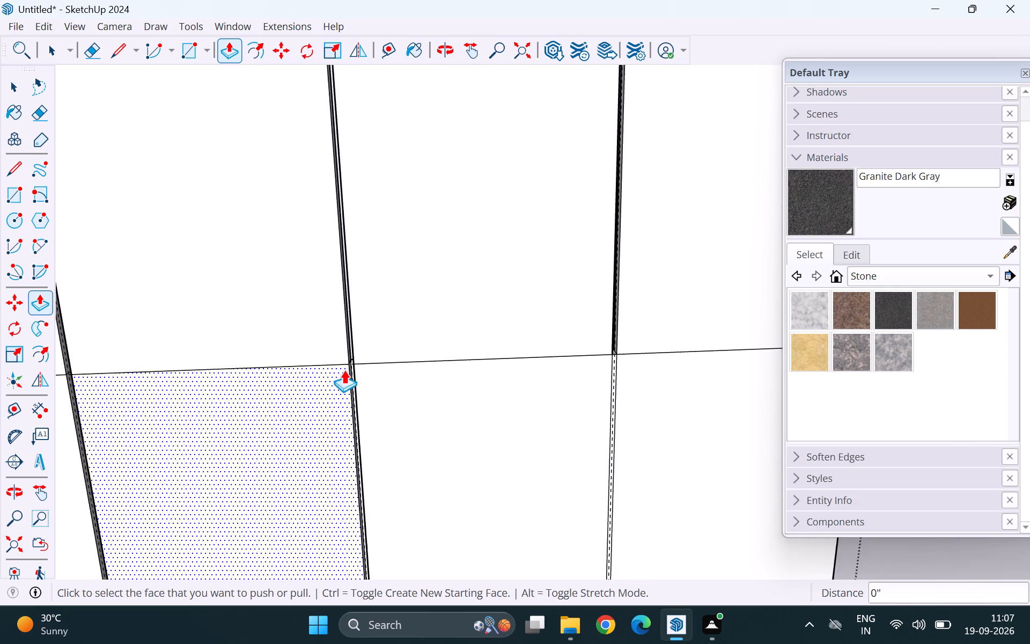
scroll(344, 370, down, 5)
scroll(494, 364, up, 20)
scroll(494, 364, up, 14)
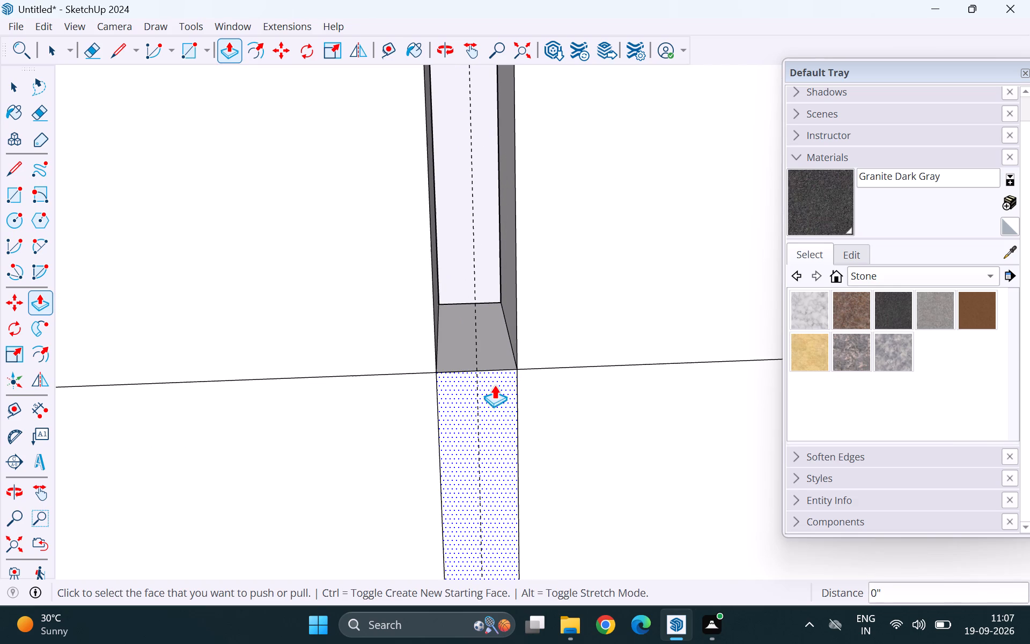
double_click(490, 392)
Erase the horizontal edge at the back of the rightmost gap, where its upper and lower recesses meet.
key(e)
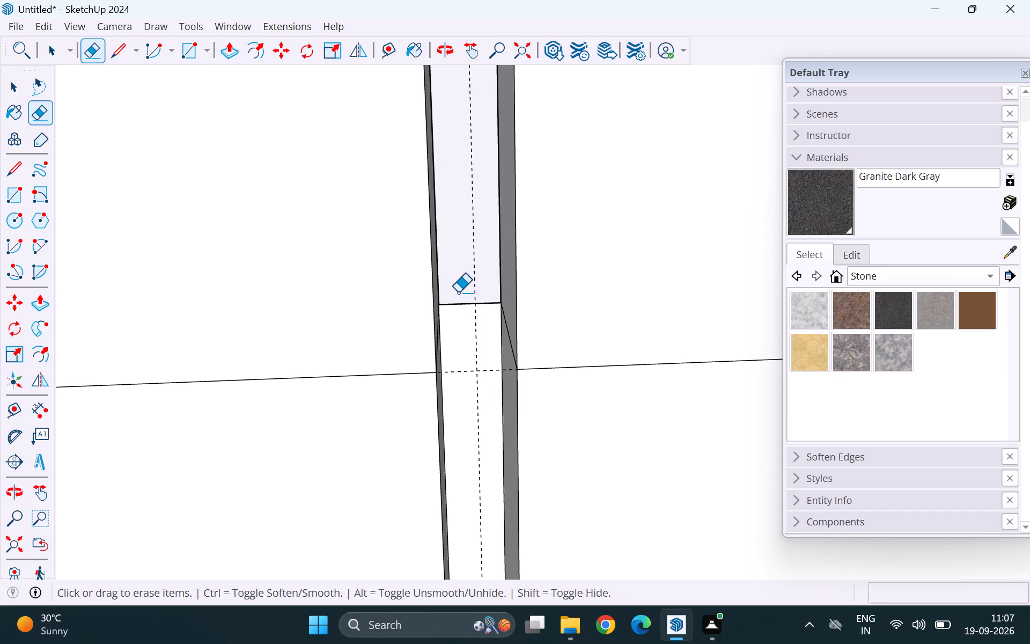
drag(458, 292, 460, 314)
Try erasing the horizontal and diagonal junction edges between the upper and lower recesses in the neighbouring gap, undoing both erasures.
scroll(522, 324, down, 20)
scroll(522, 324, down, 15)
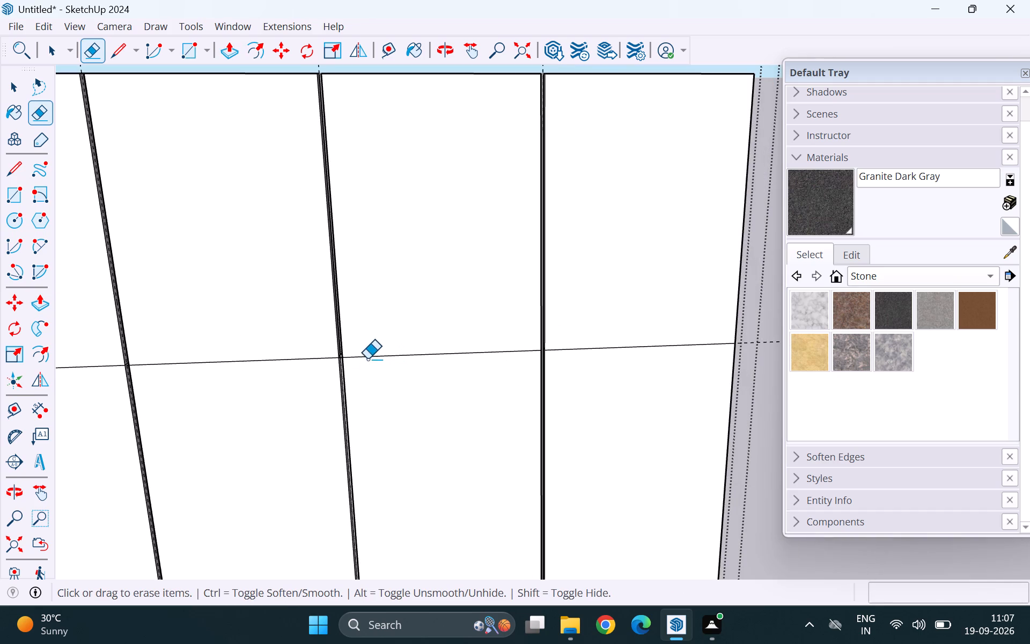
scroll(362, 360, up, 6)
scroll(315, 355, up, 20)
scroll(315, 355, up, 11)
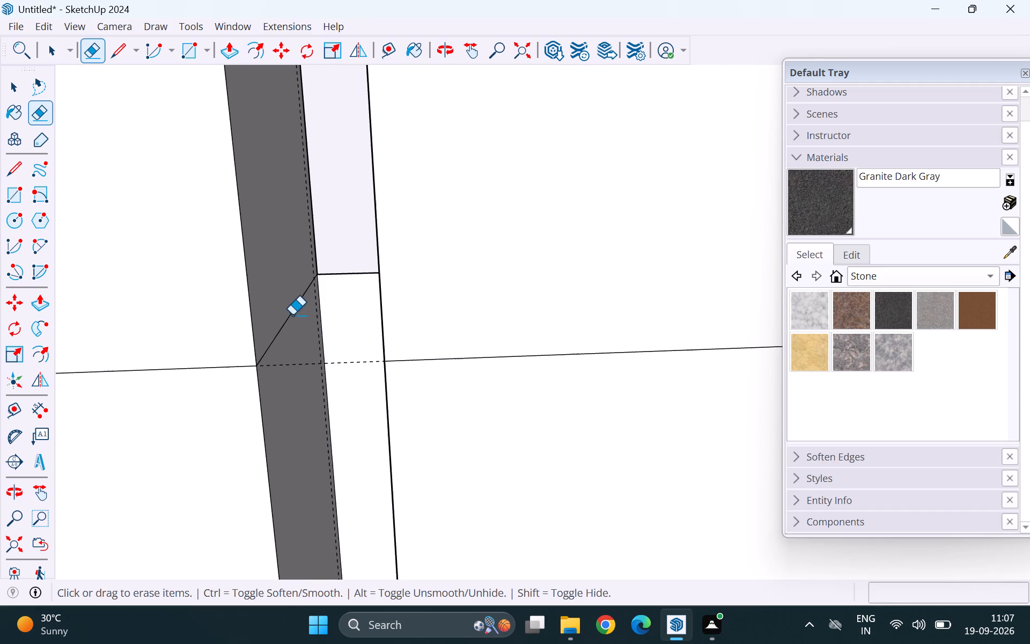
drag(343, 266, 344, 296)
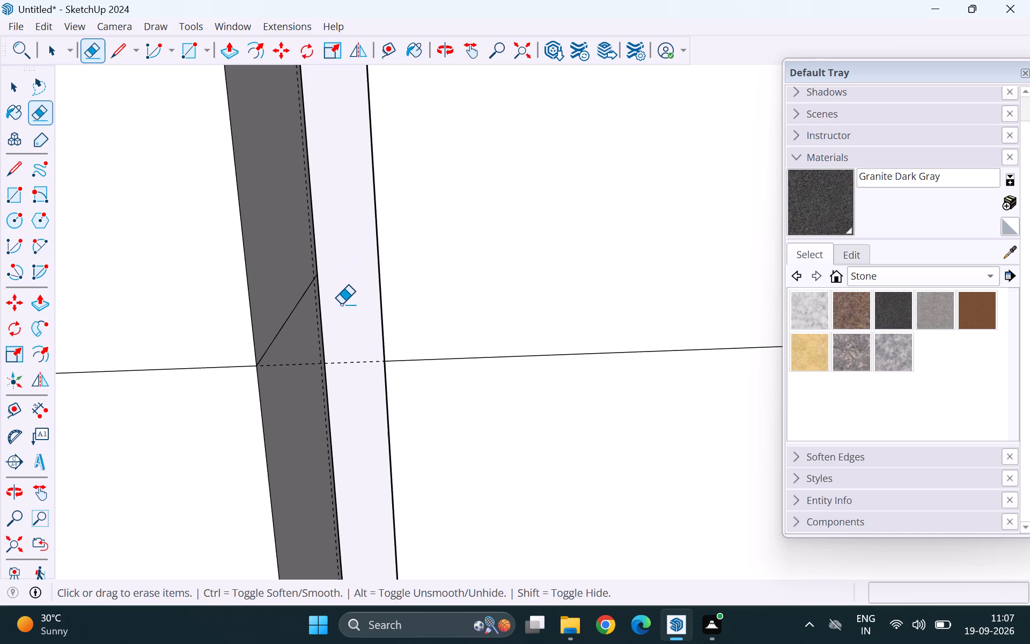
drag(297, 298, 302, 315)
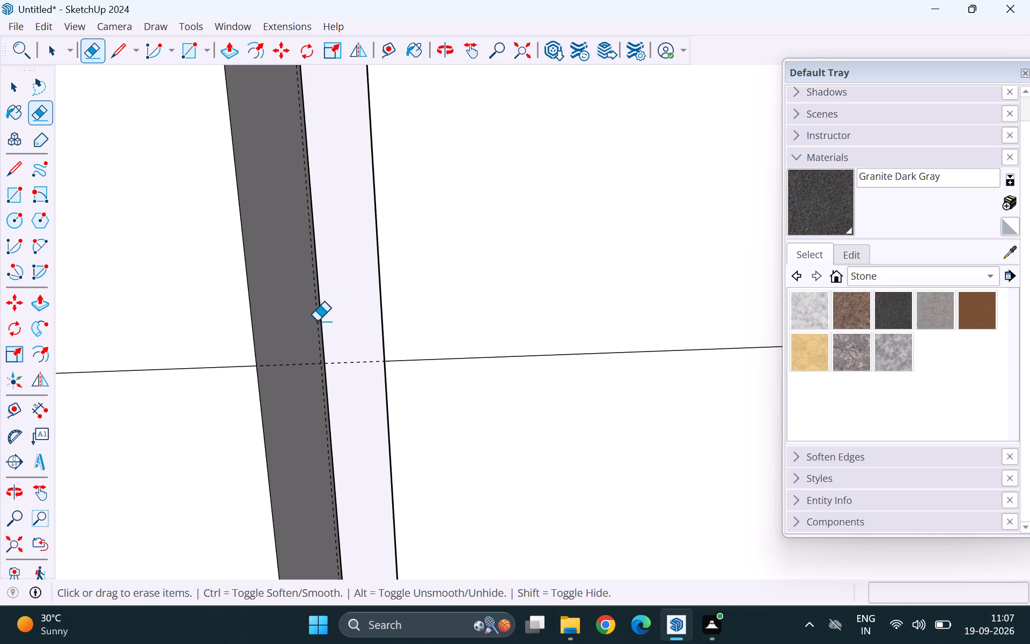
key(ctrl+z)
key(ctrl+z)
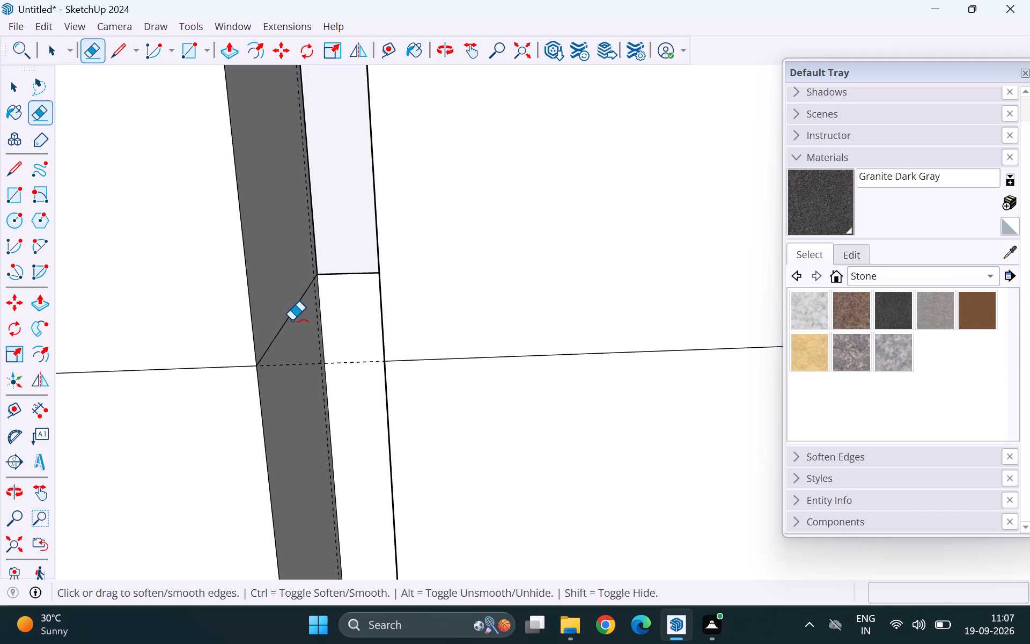
Examine the recessed gaps where they cross the horizontal divider, and the front panel as a whole.
scroll(329, 292, down, 16)
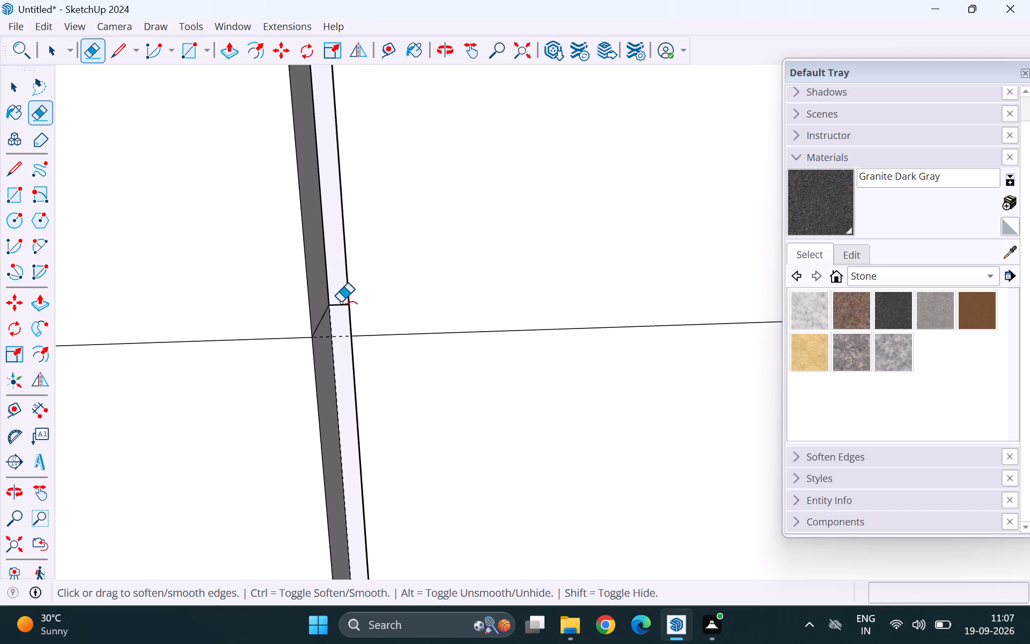
scroll(341, 302, down, 20)
scroll(341, 302, down, 10)
scroll(550, 313, up, 12)
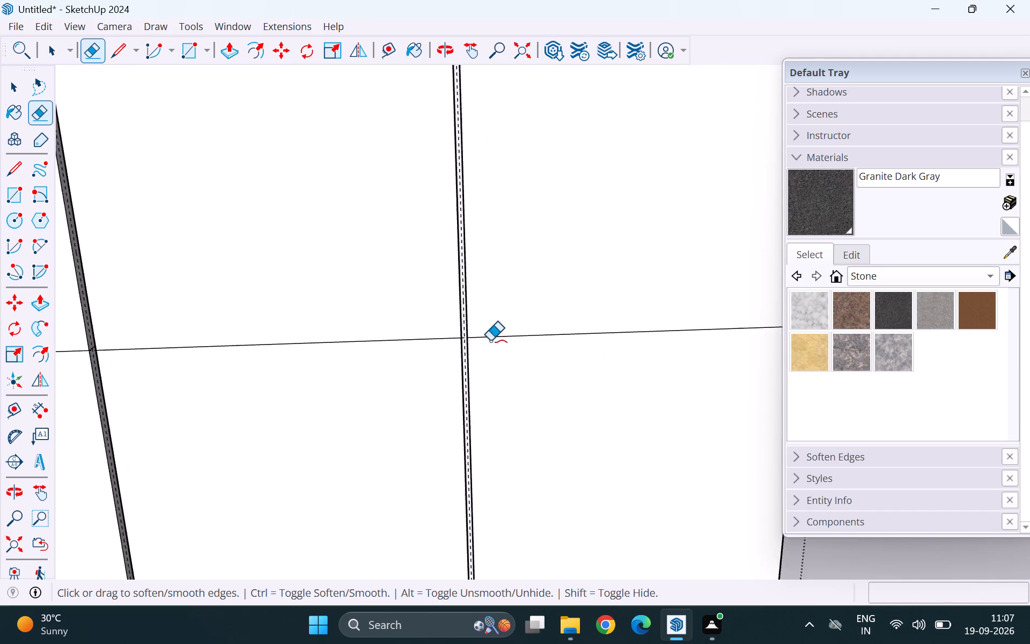
scroll(490, 341, up, 10)
scroll(430, 329, up, 7)
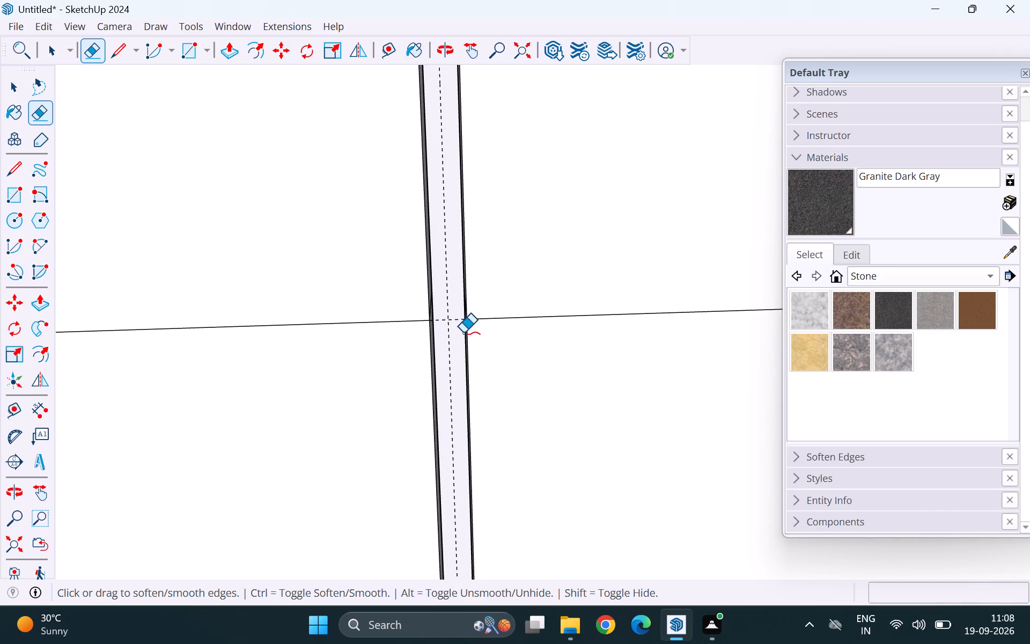
middle_drag(454, 340, 366, 382)
scroll(389, 329, down, 20)
scroll(389, 329, down, 20)
scroll(389, 329, down, 5)
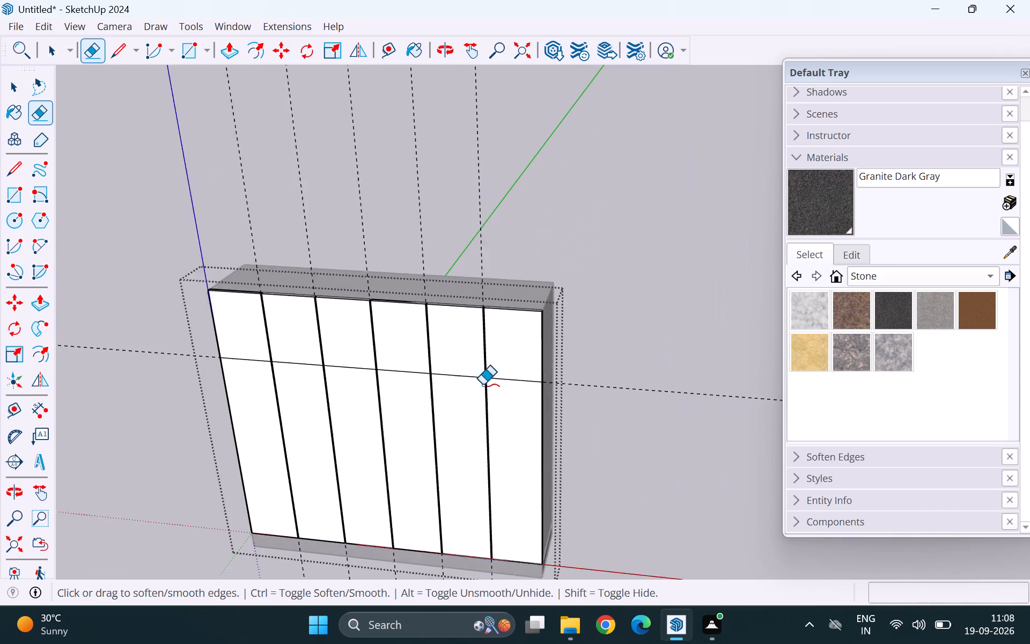
scroll(313, 420, up, 1)
middle_drag(313, 420, 395, 404)
key(space)
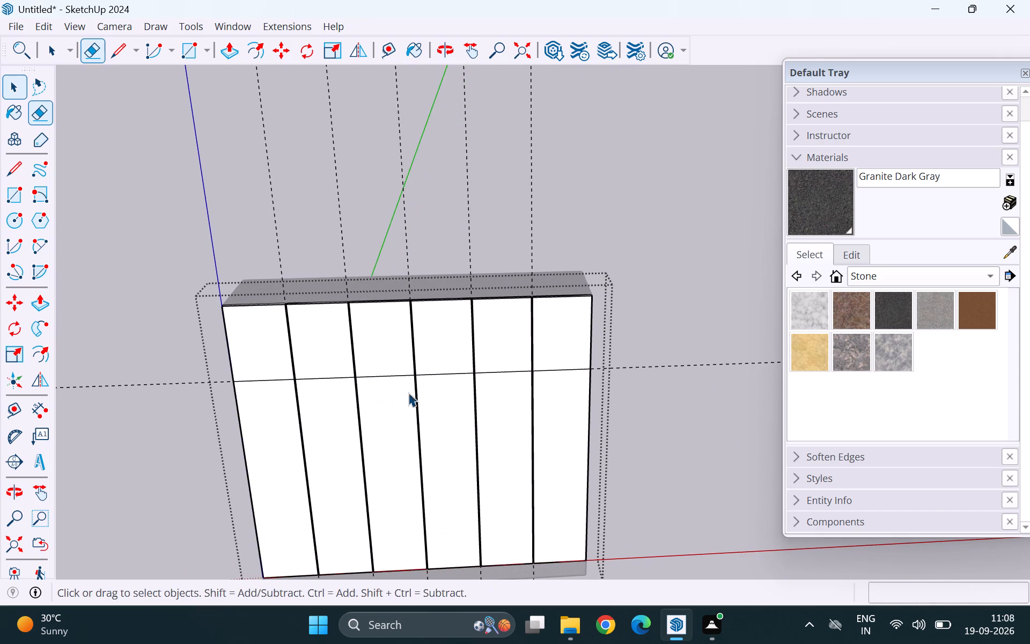
scroll(287, 370, up, 8)
scroll(326, 403, up, 8)
middle_drag(269, 414, 356, 305)
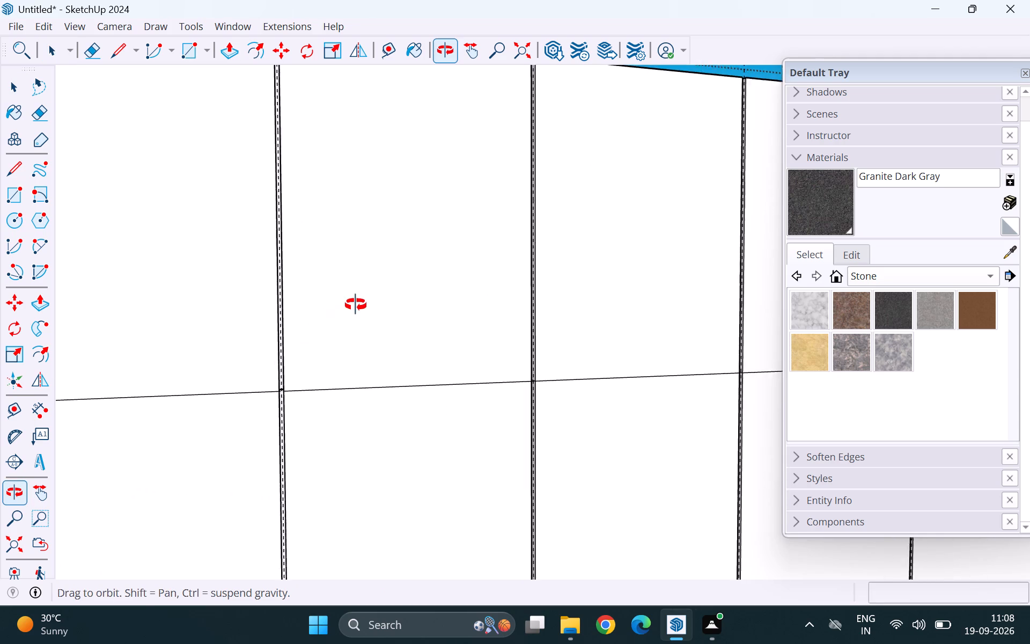
middle_drag(356, 305, 252, 332)
scroll(242, 336, down, 10)
scroll(579, 389, up, 11)
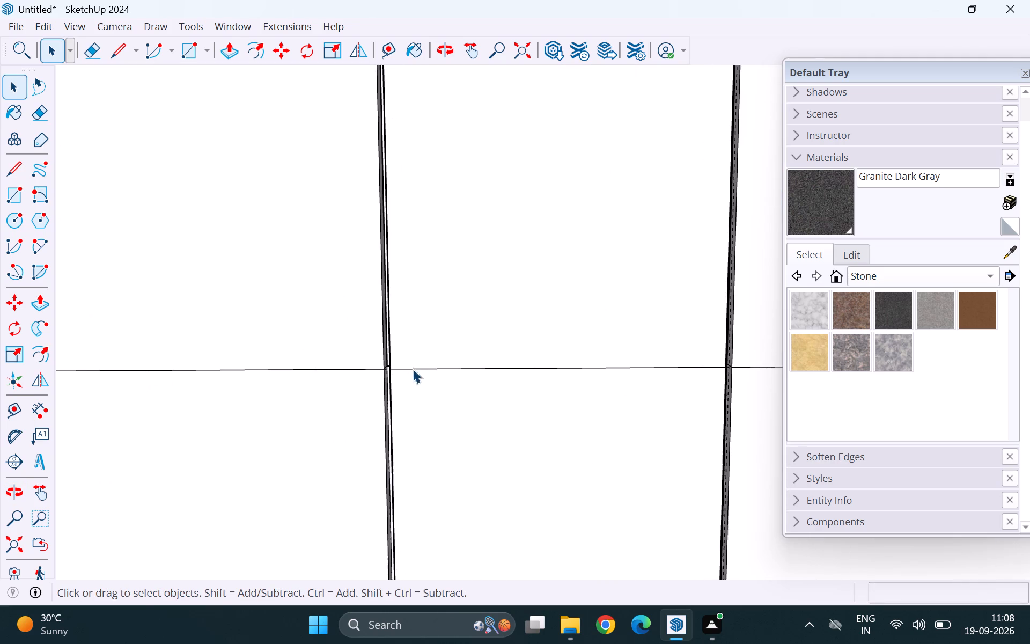
scroll(256, 378, down, 6)
scroll(585, 365, up, 11)
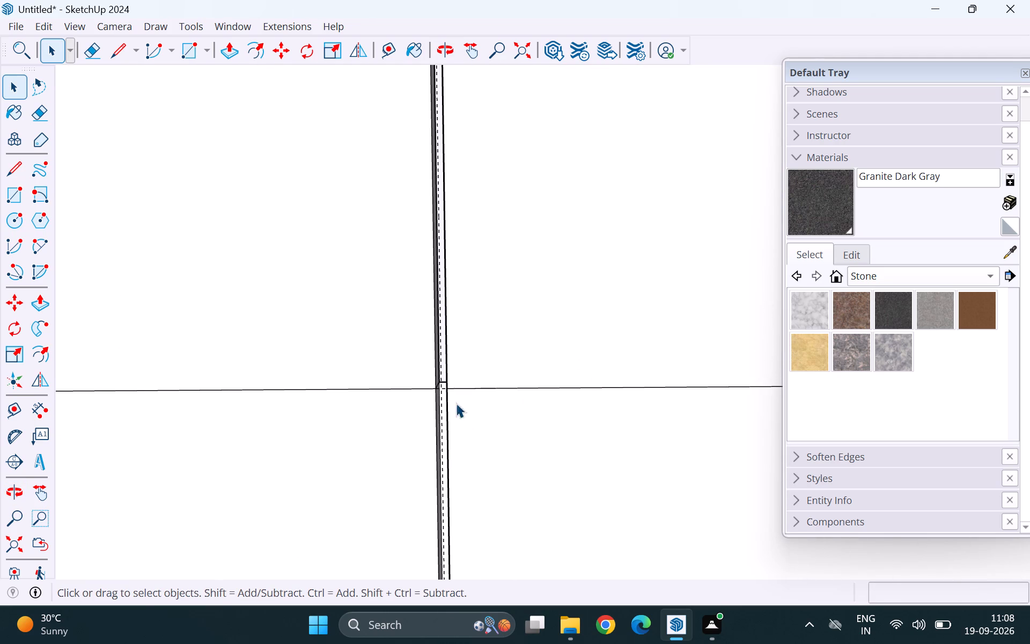
scroll(374, 314, down, 16)
scroll(545, 330, up, 18)
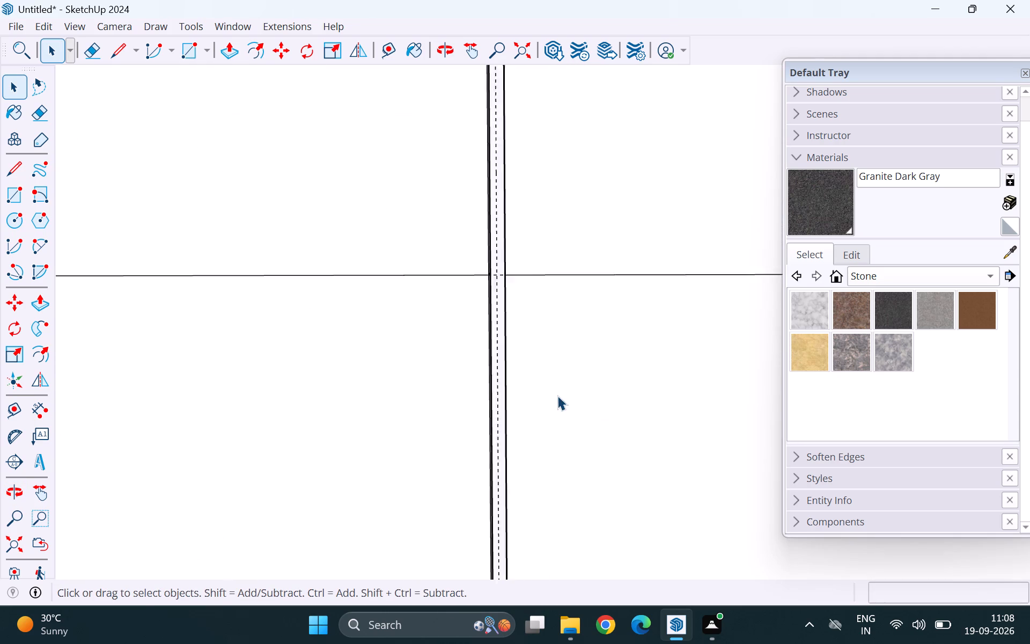
scroll(557, 396, up, 2)
scroll(468, 284, down, 20)
scroll(468, 284, down, 6)
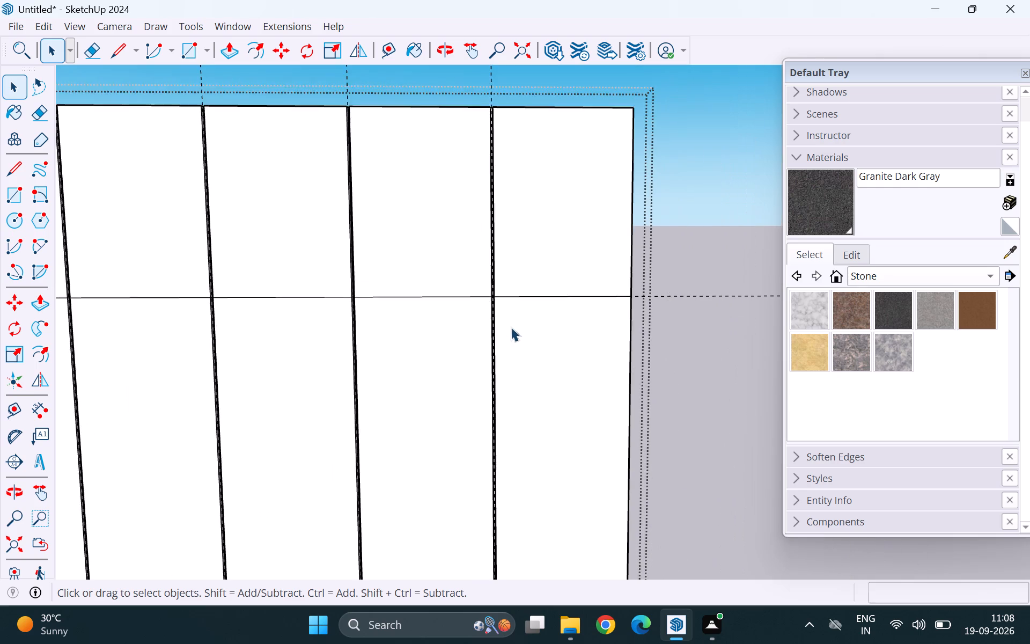
scroll(511, 327, down, 10)
Select the lower and upper shutter faces one by one to check that each is a separate face.
key(space)
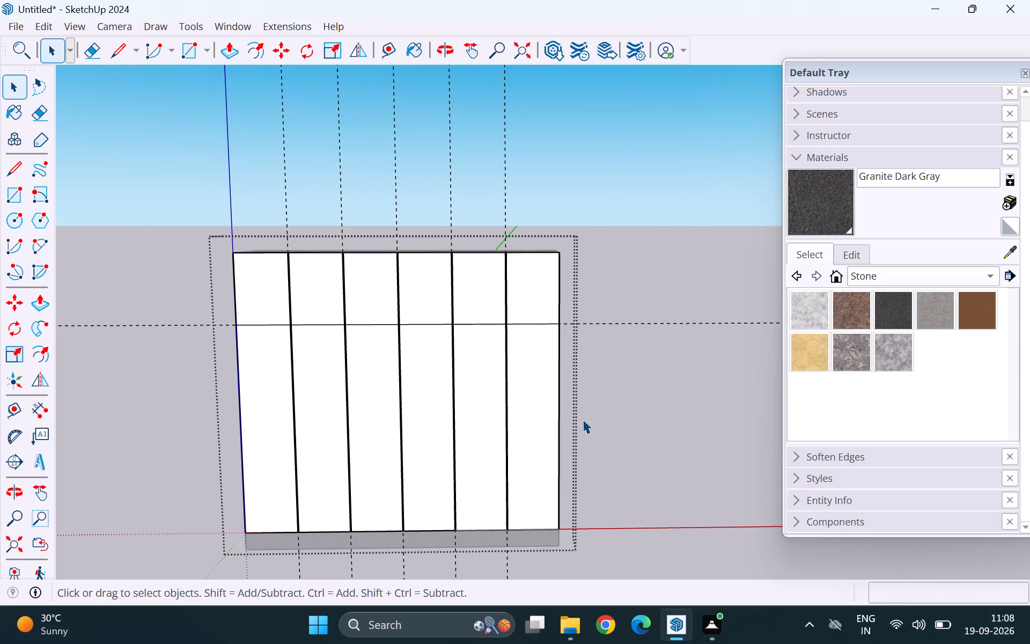
click(270, 398)
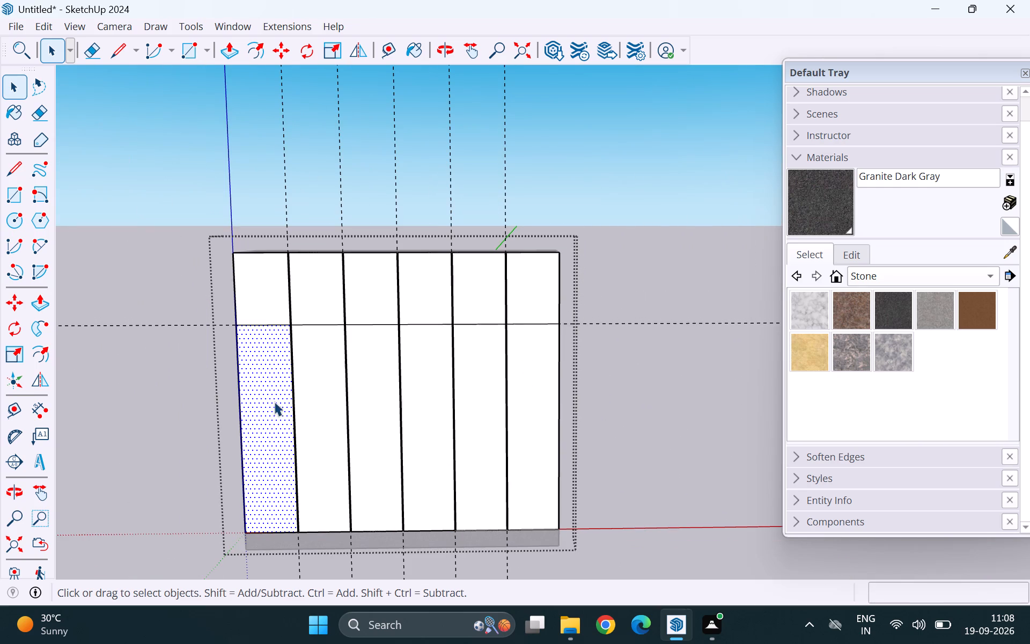
click(312, 387)
click(369, 382)
click(417, 378)
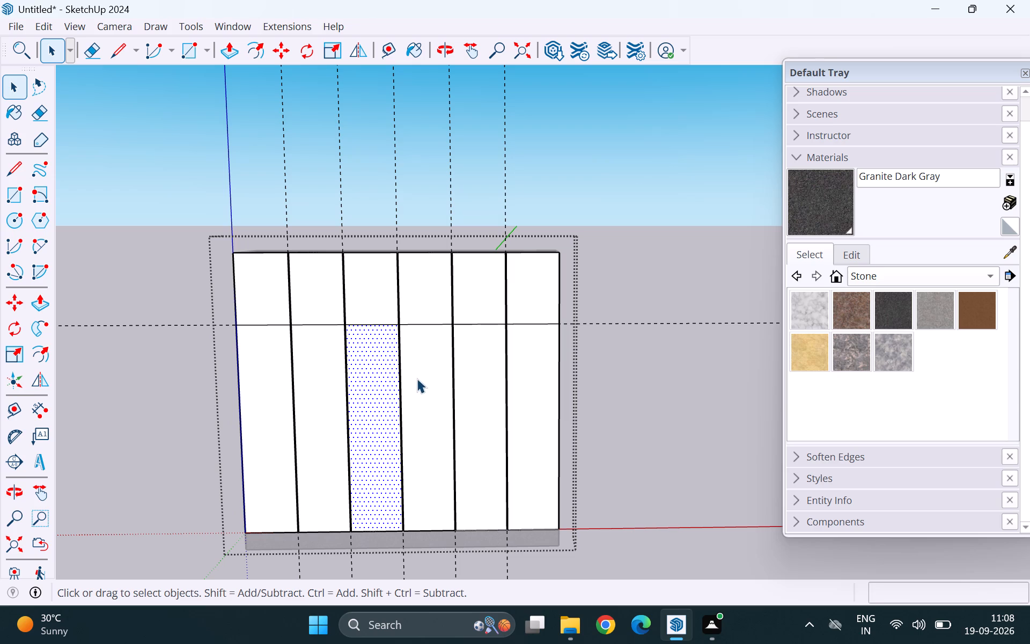
click(477, 389)
click(526, 383)
click(528, 303)
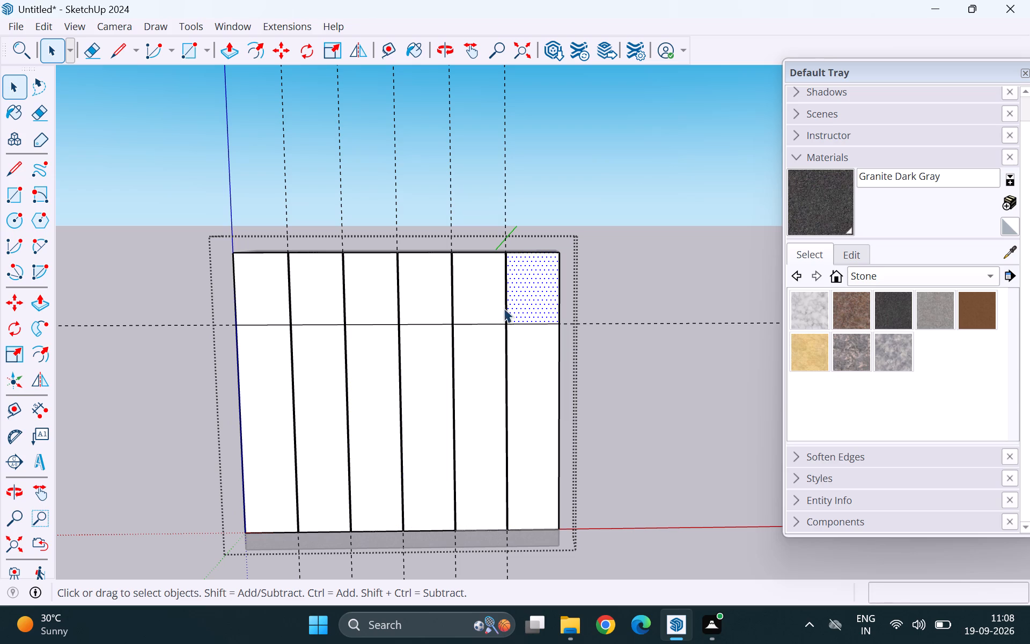
click(494, 313)
click(438, 298)
click(366, 305)
click(328, 310)
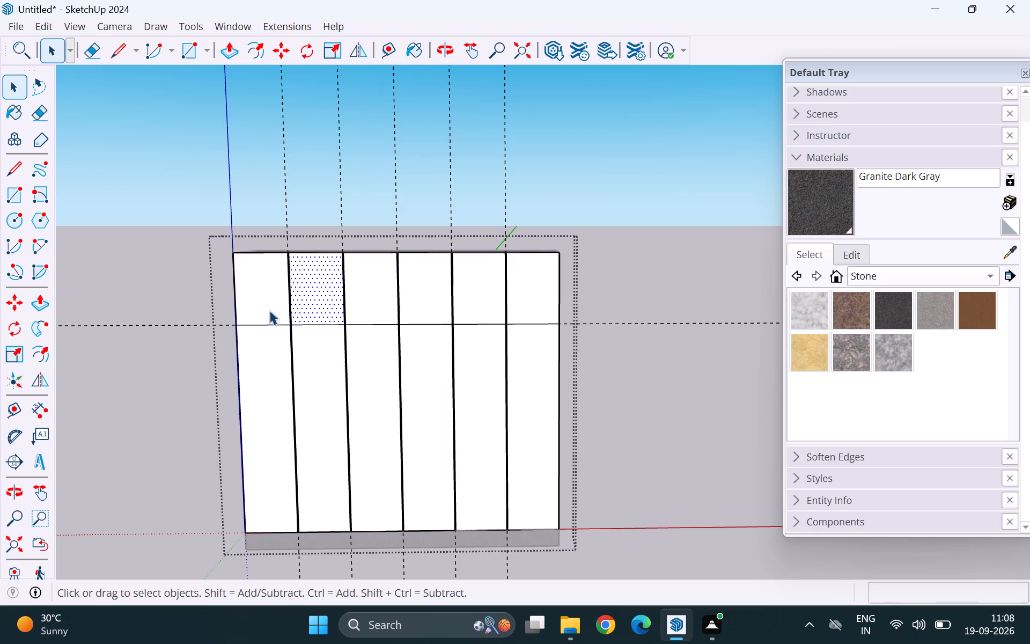
click(269, 310)
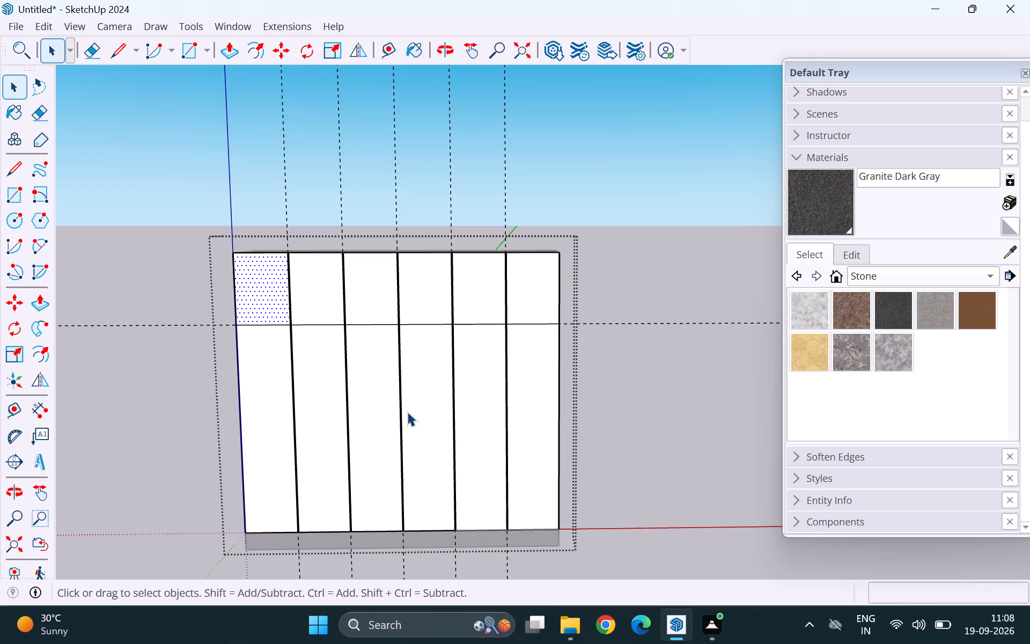
Group all the connected faces and edges of the divided front panel, and close the surrounding group.
triple_click(417, 402)
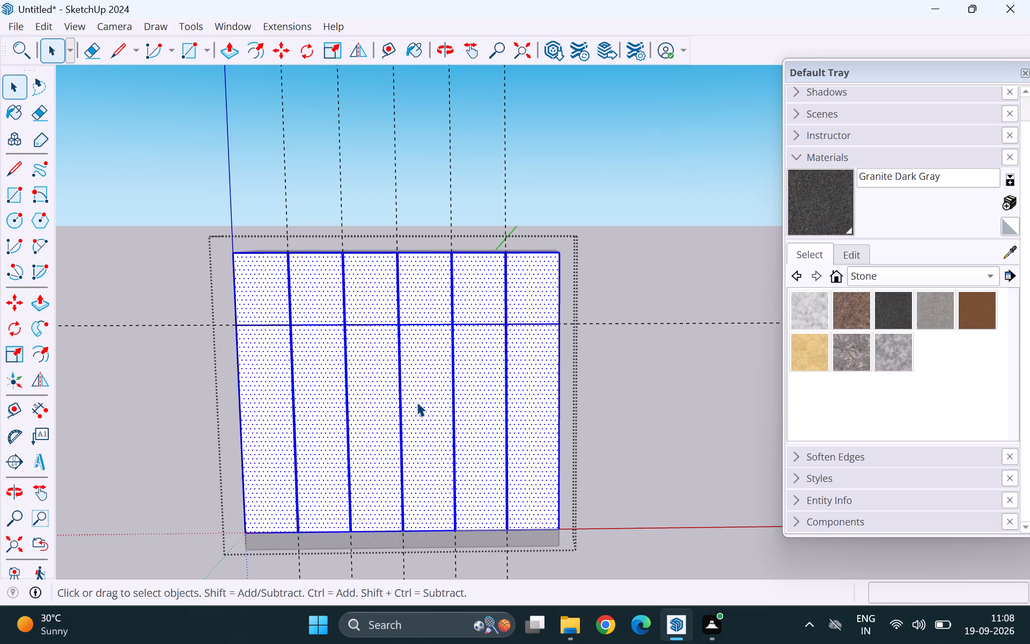
triple_click(417, 402)
scroll(410, 317, down, 4)
middle_drag(334, 372, 577, 511)
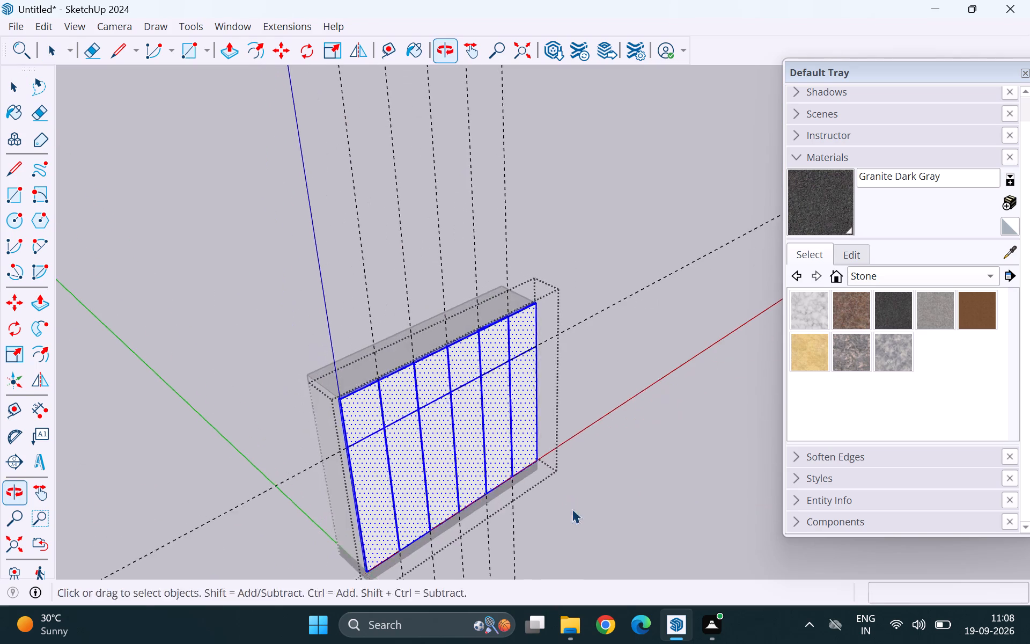
right_click(465, 411)
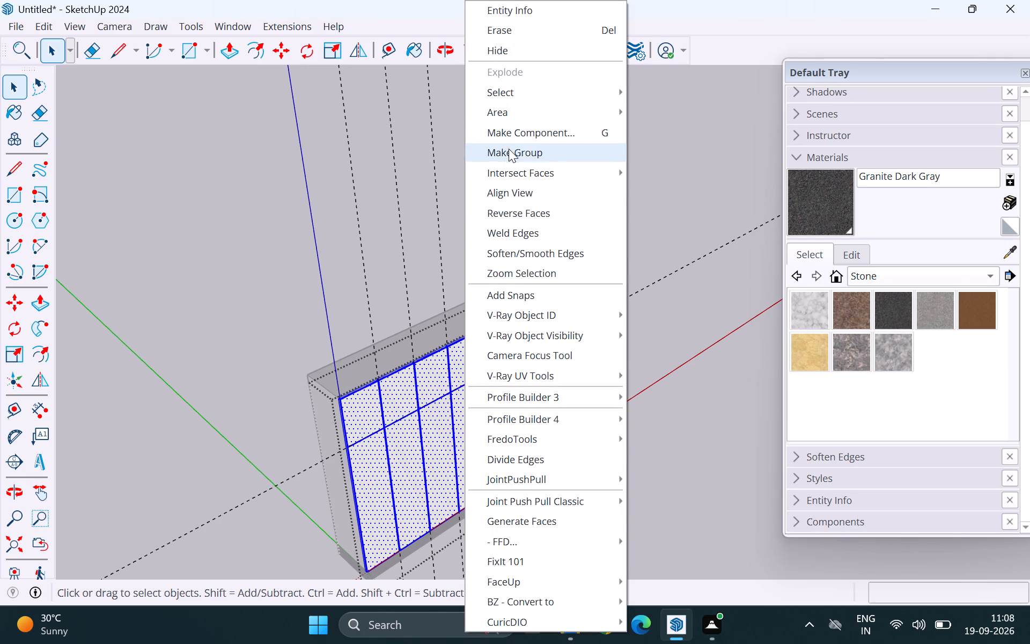
click(509, 149)
click(577, 182)
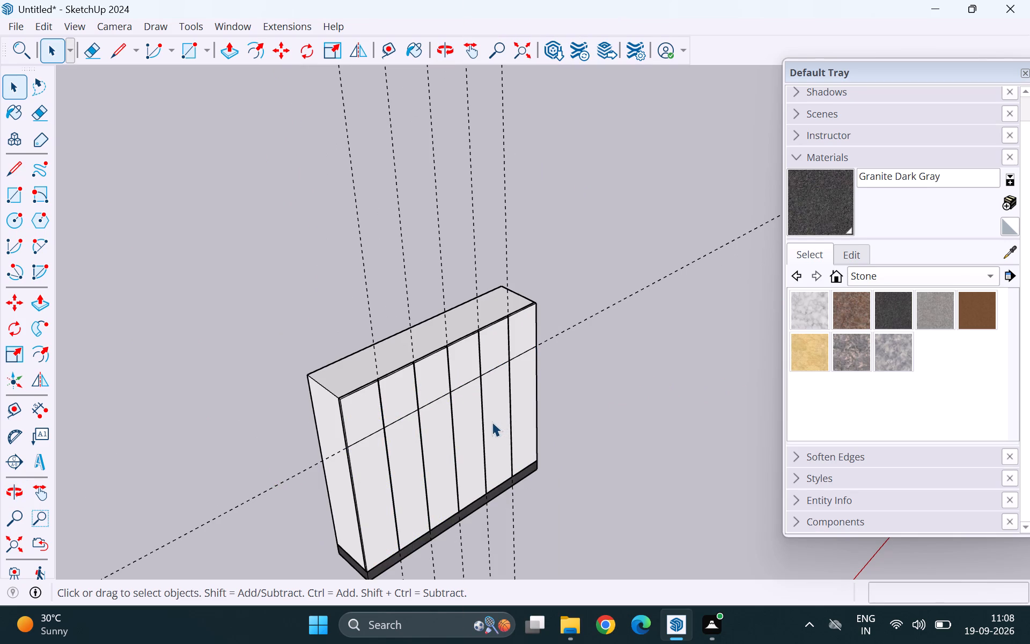
Reopen the group that holds the front panel and examine the shutters from several angles.
double_click(491, 421)
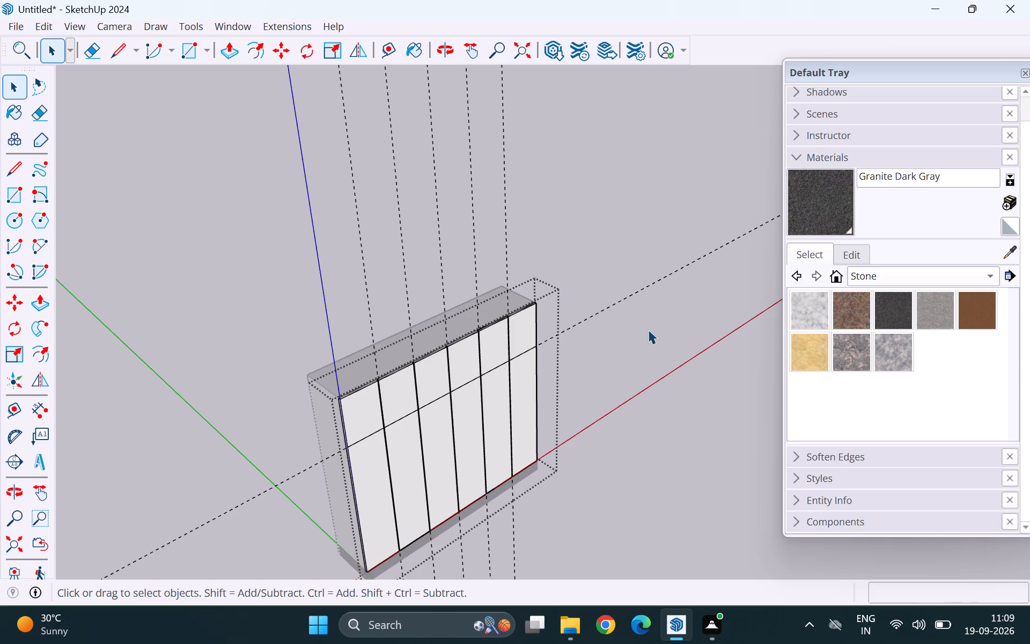
scroll(503, 320, down, 2)
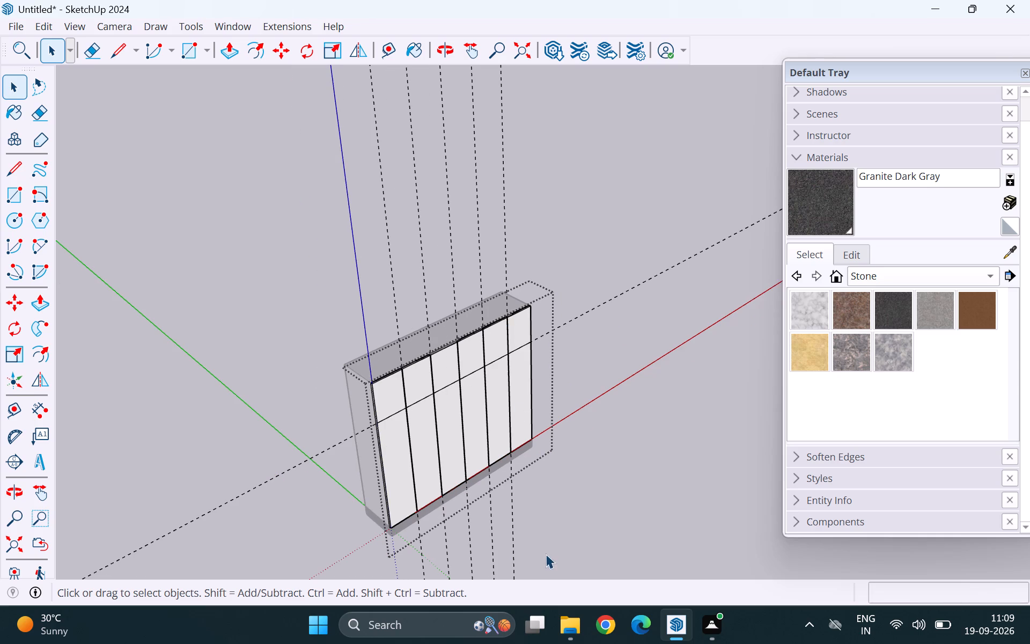
middle_drag(546, 553, 505, 507)
middle_click(505, 507)
scroll(357, 412, up, 5)
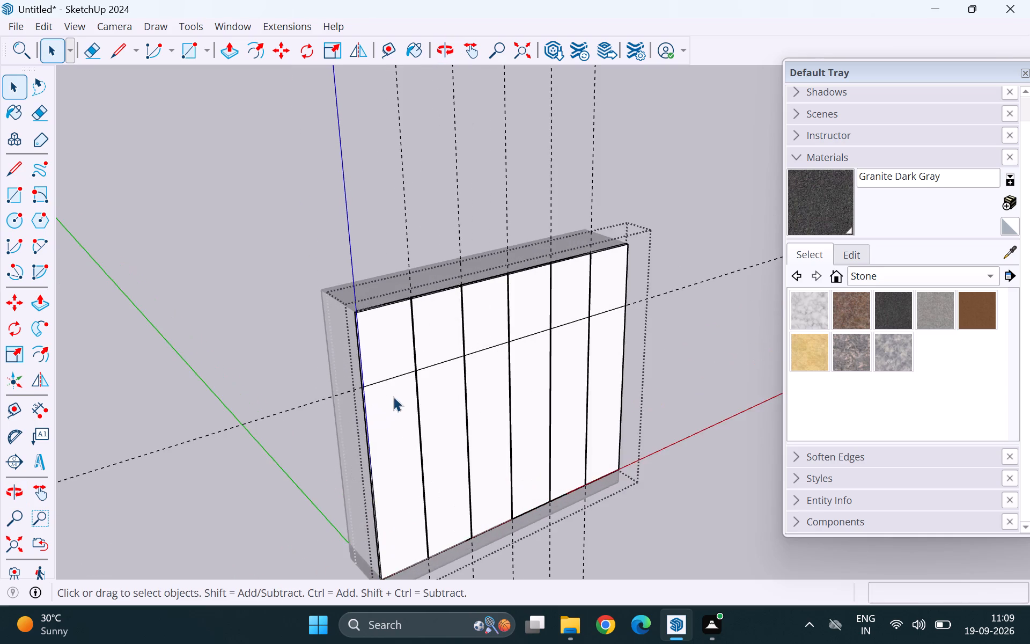
scroll(393, 397, up, 7)
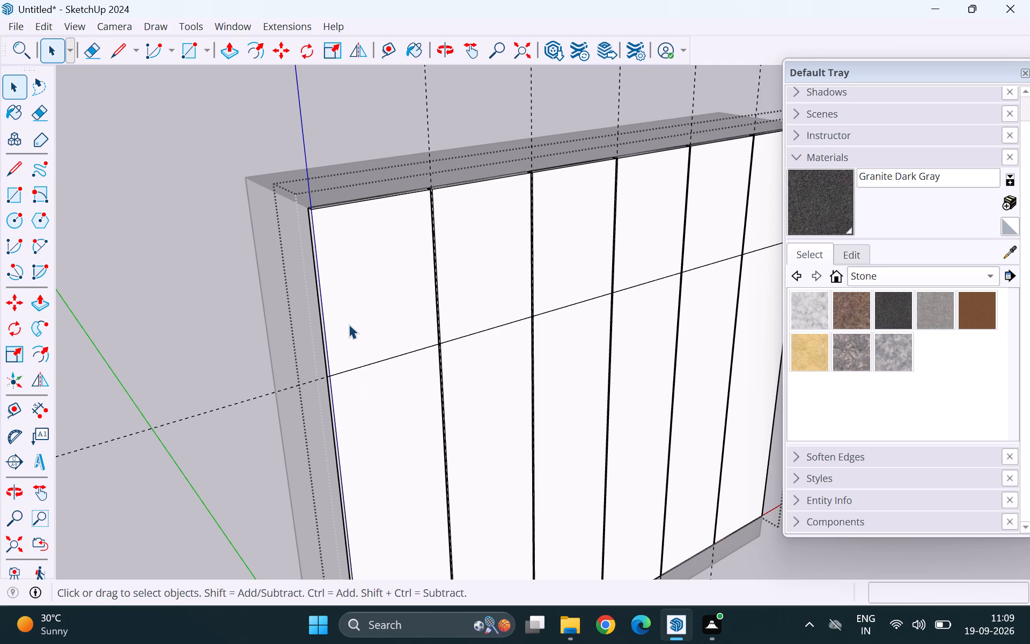
scroll(348, 330, down, 12)
middle_drag(733, 405, 605, 381)
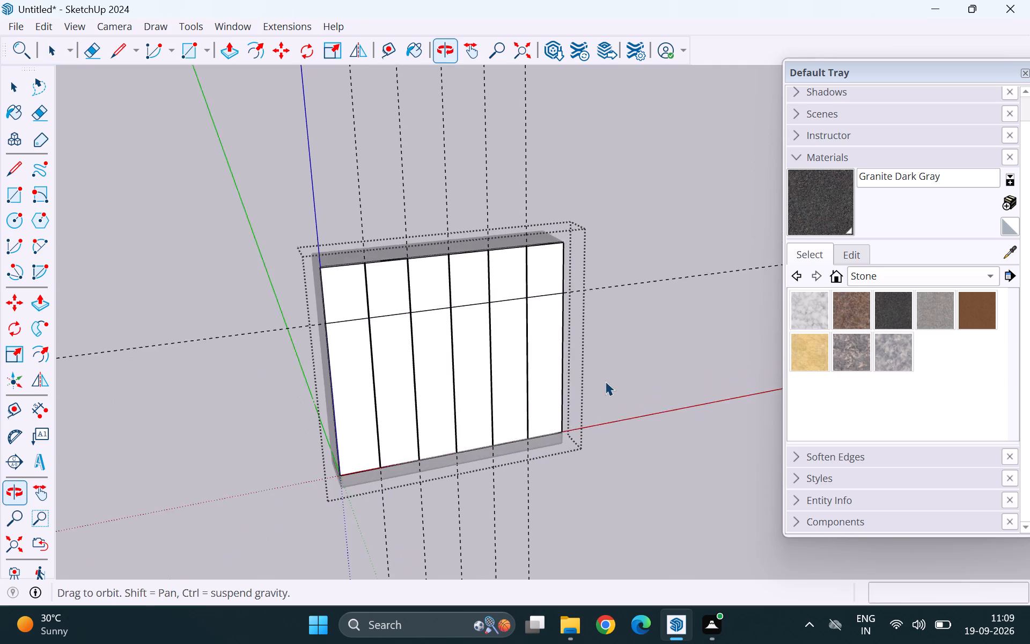
middle_drag(605, 381, 606, 382)
Rename the existing tag "Tag" as "shutters".
click(846, 164)
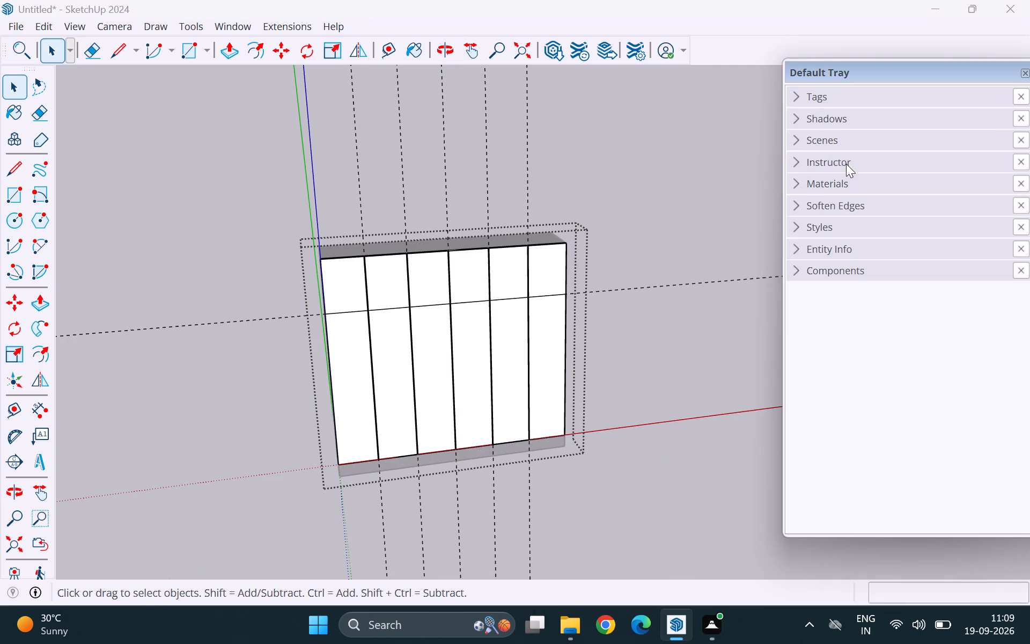
click(820, 98)
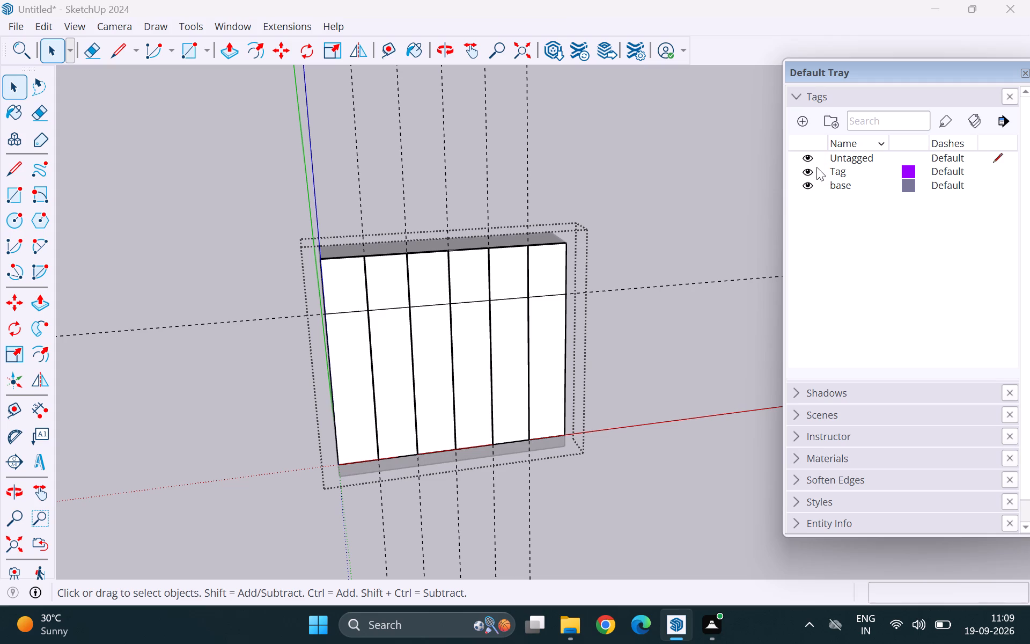
click(851, 165)
click(851, 168)
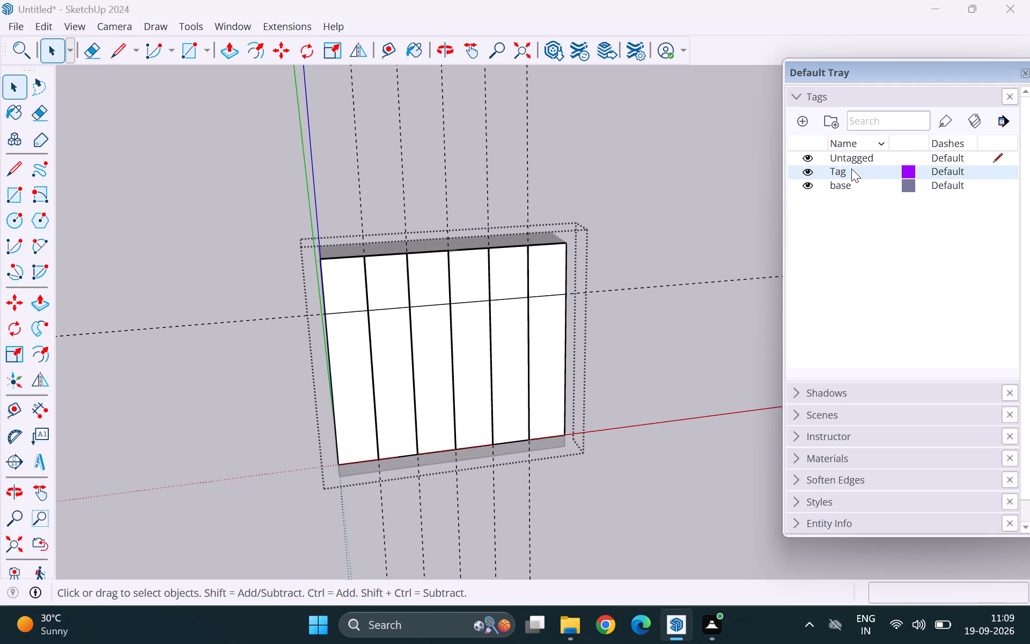
click(851, 169)
drag(851, 184, 851, 193)
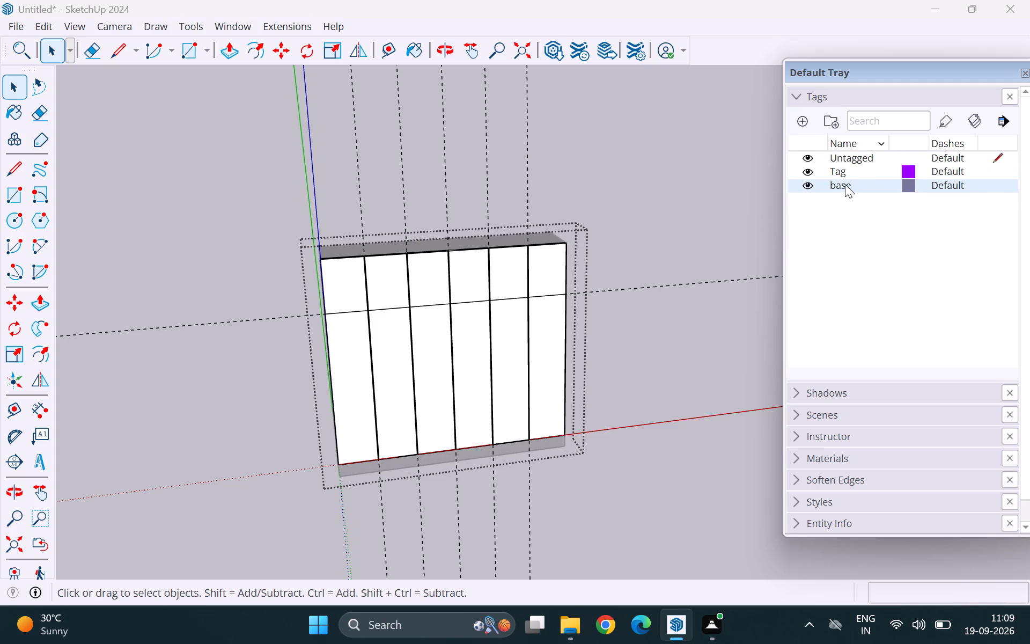
double_click(843, 171)
key(BackSpace)
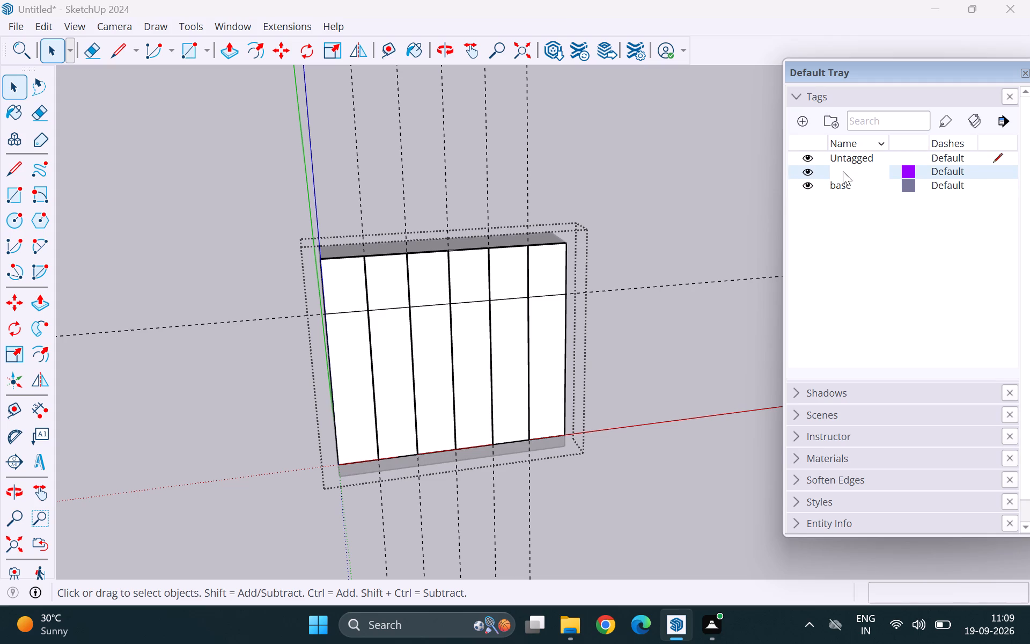
text(shutters)
key(Return)
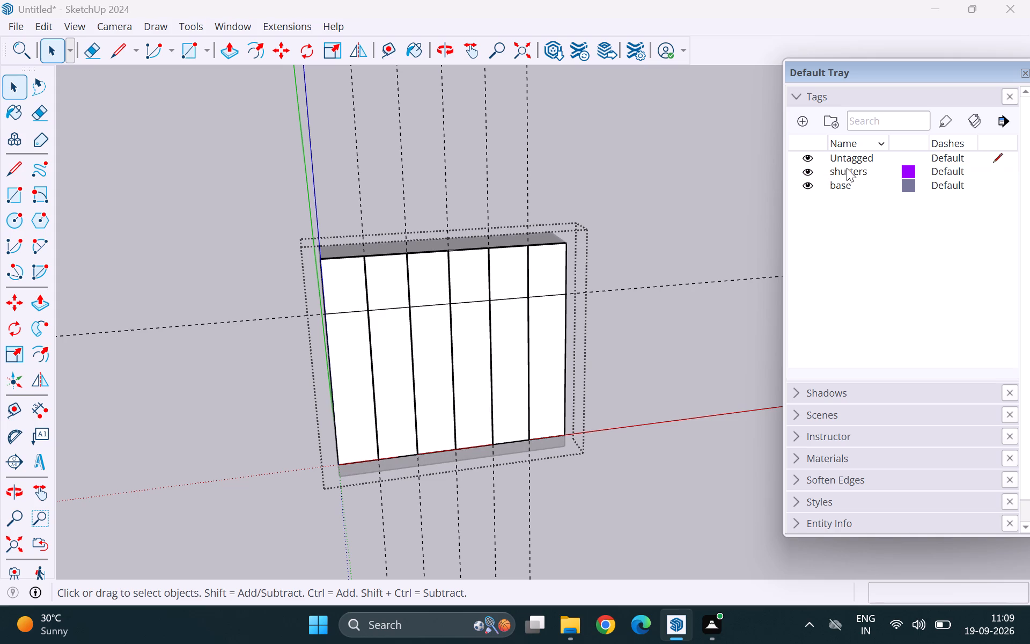
Assign the shutters tag to the front panel's group, toggle its visibility as a check, and close the surrounding group.
click(850, 167)
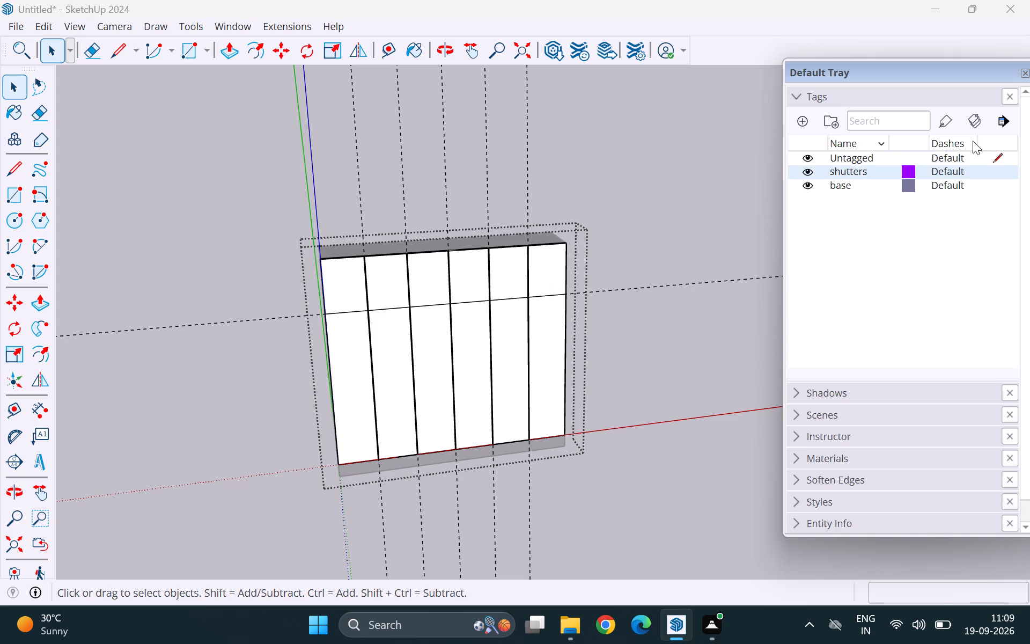
click(949, 120)
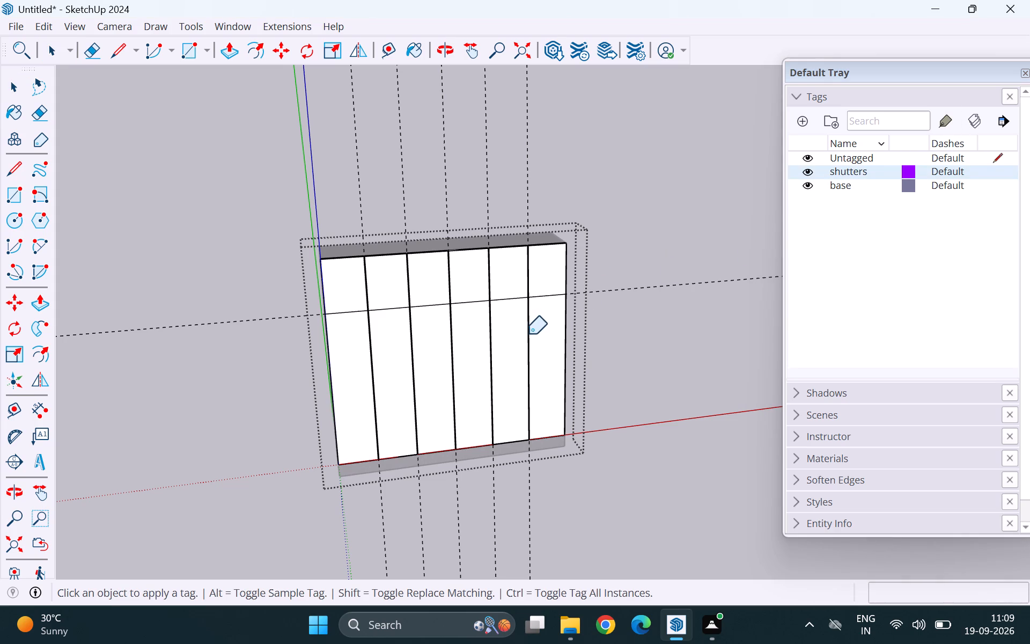
click(541, 328)
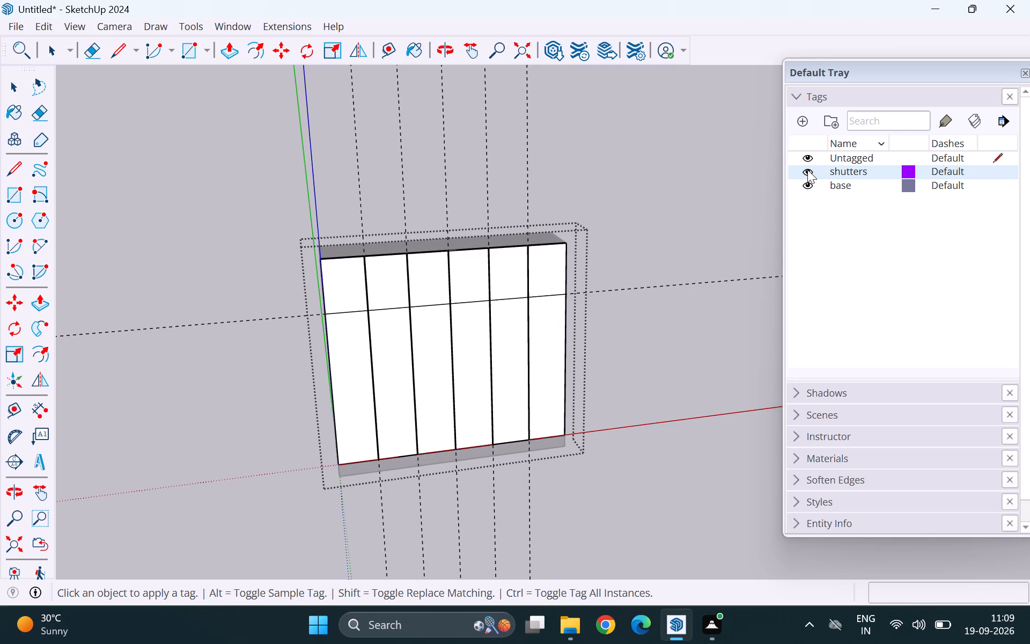
click(807, 170)
click(807, 170)
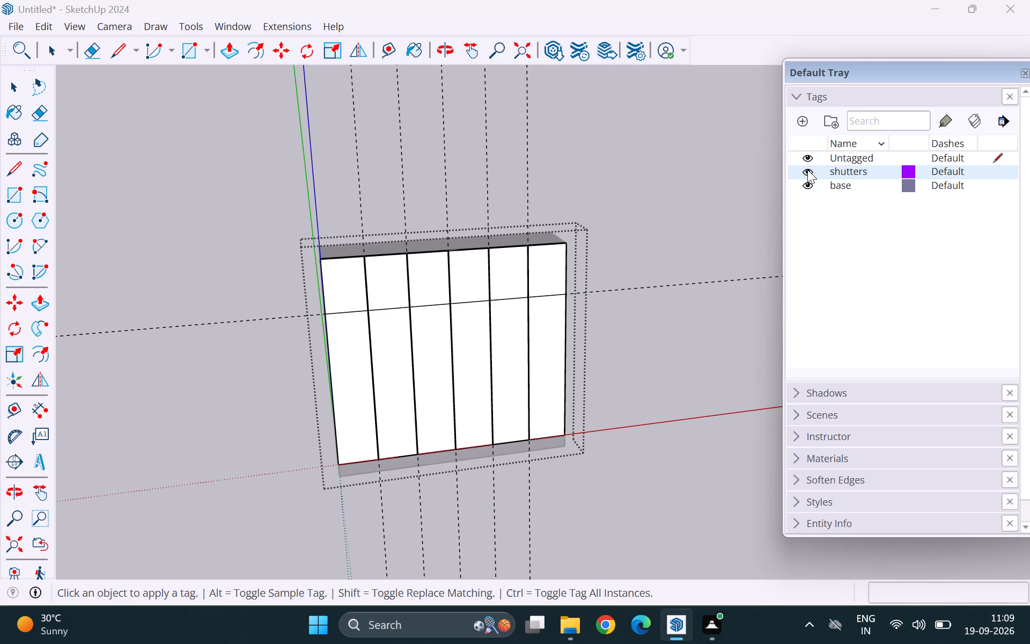
key(space)
click(762, 187)
scroll(830, 230, down, 6)
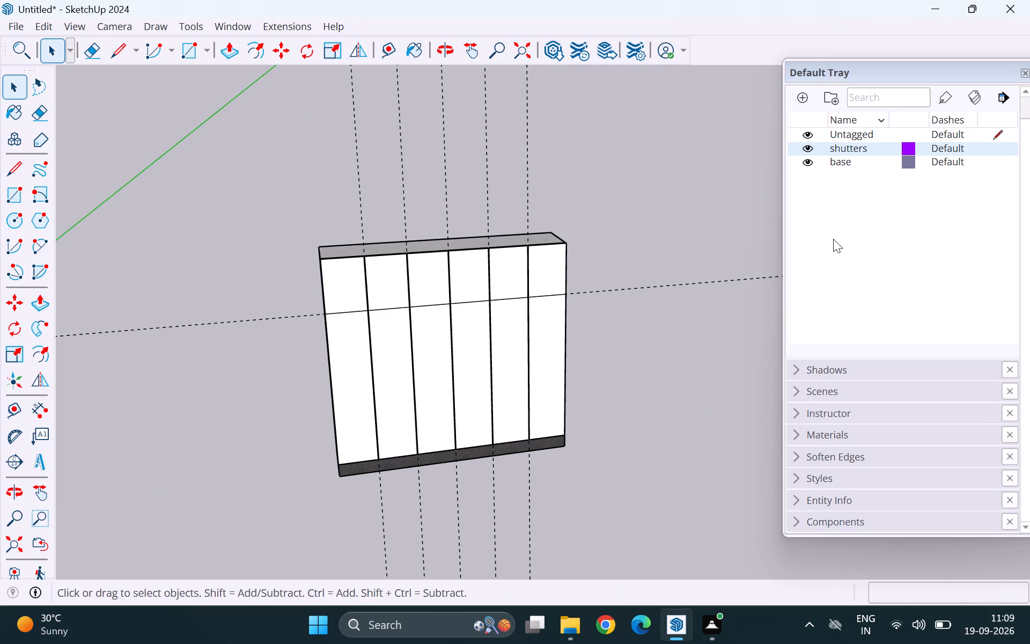
scroll(718, 483, down, 5)
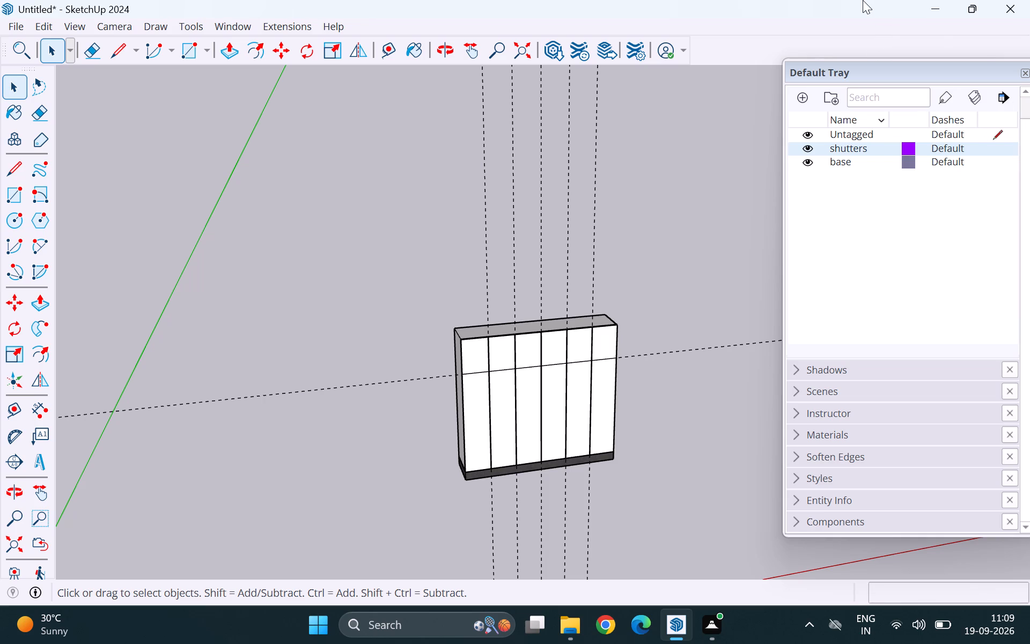
Hide the shutters tag.
click(807, 147)
click(807, 147)
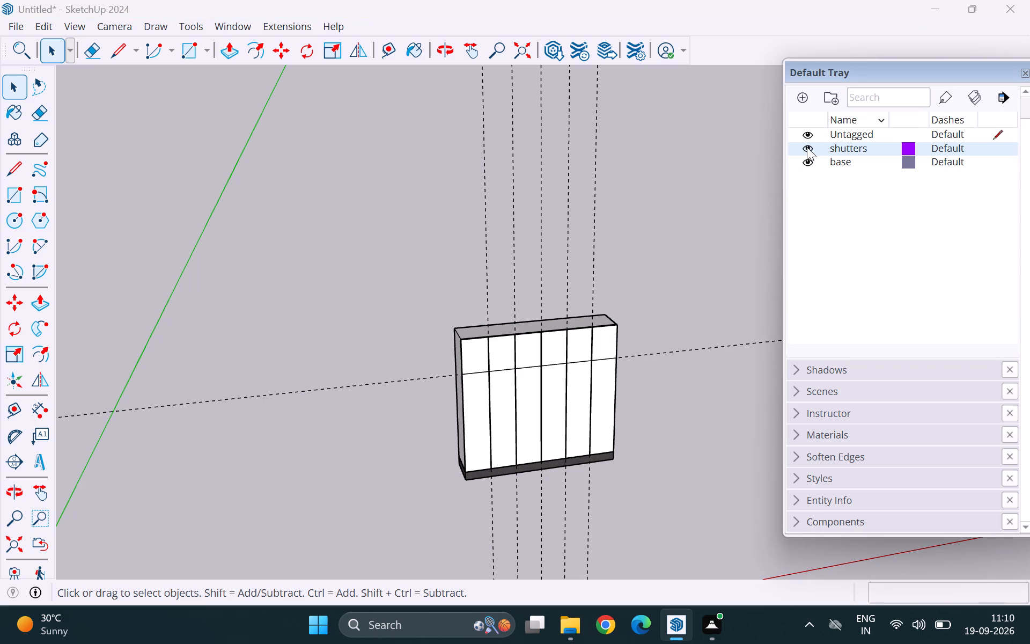
click(807, 147)
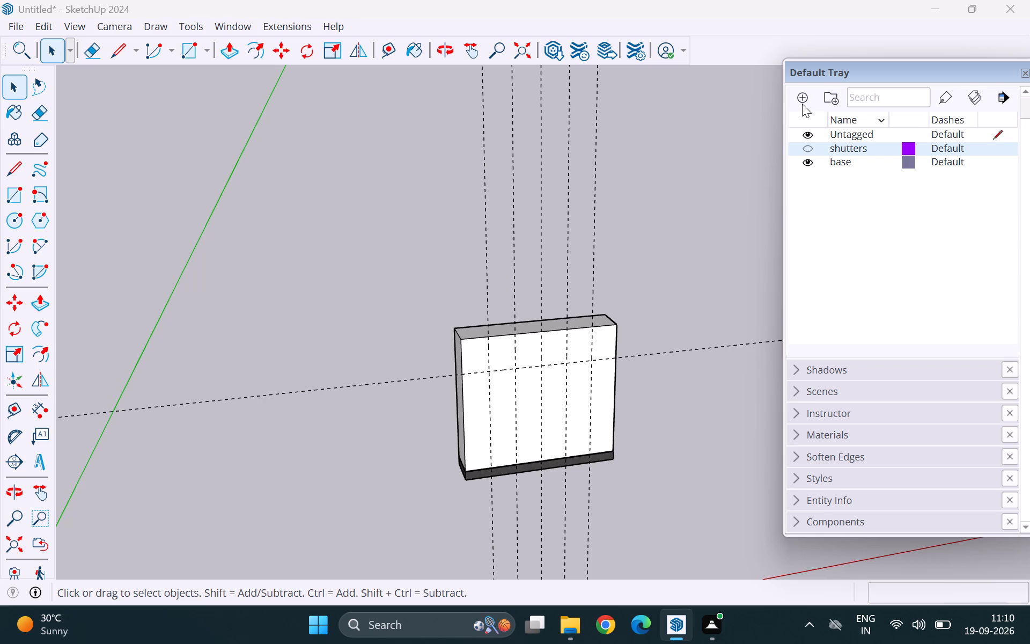
Create a new tag named "wardrobe".
click(802, 101)
key(BackSpace)
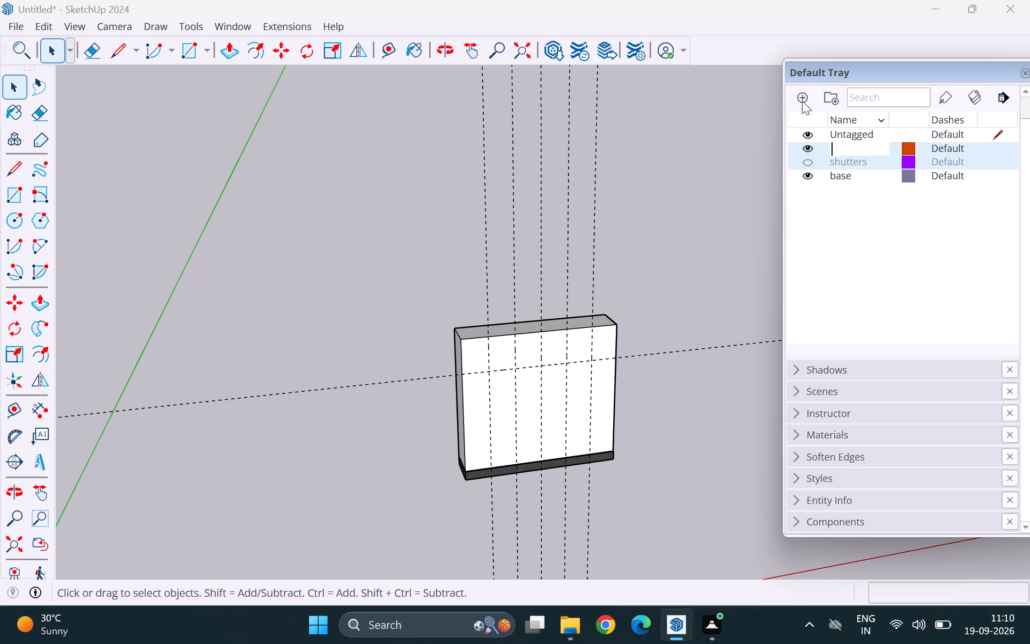
text(wardrobe)
key(Return)
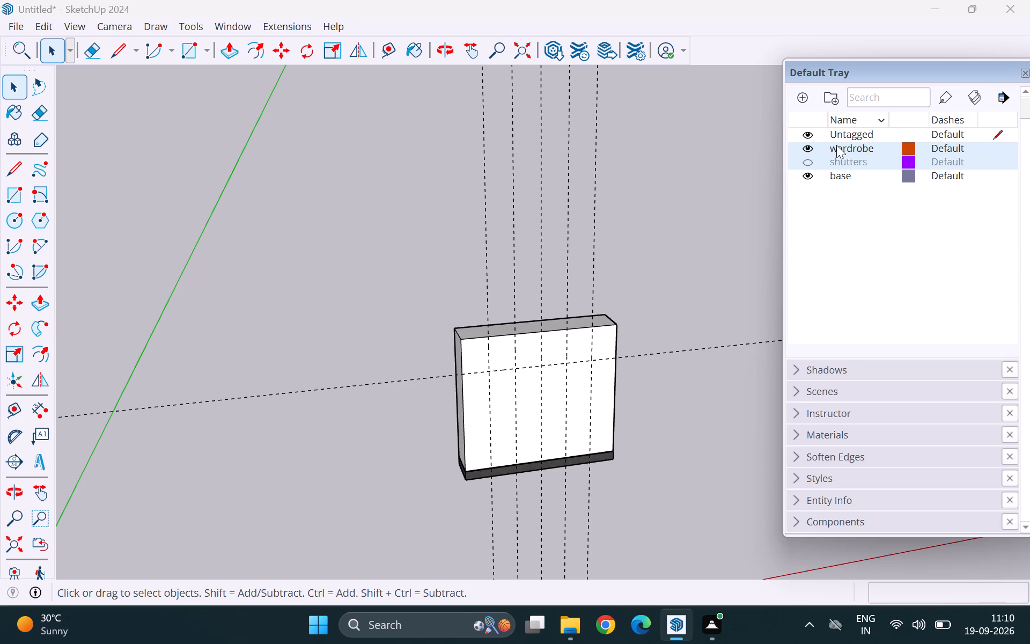
Assign the wardrobe tag to the main wardrobe body above the base, and hide that tag.
click(877, 144)
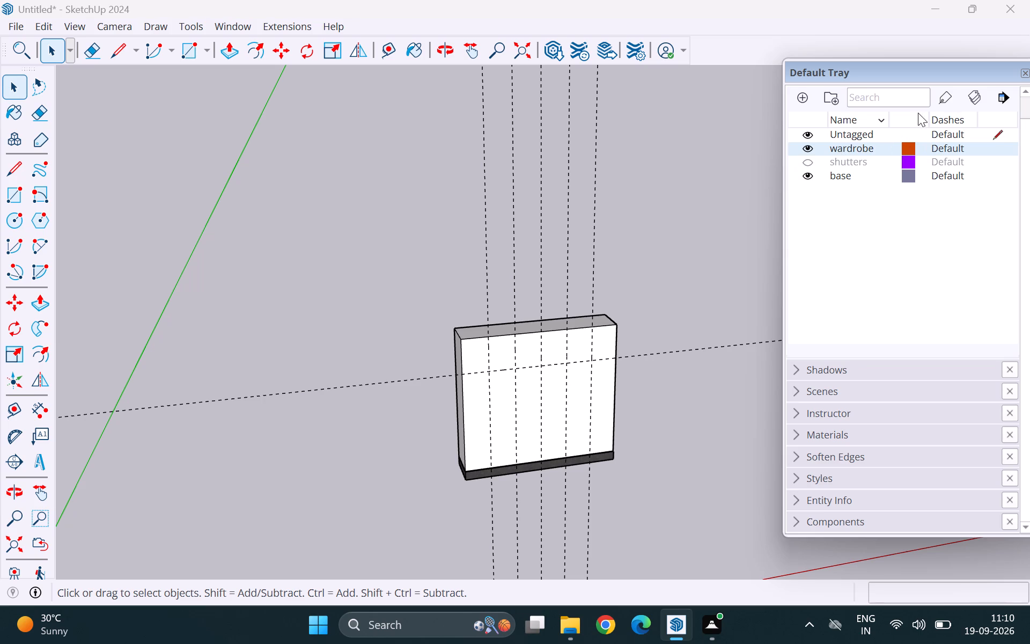
click(943, 96)
click(612, 342)
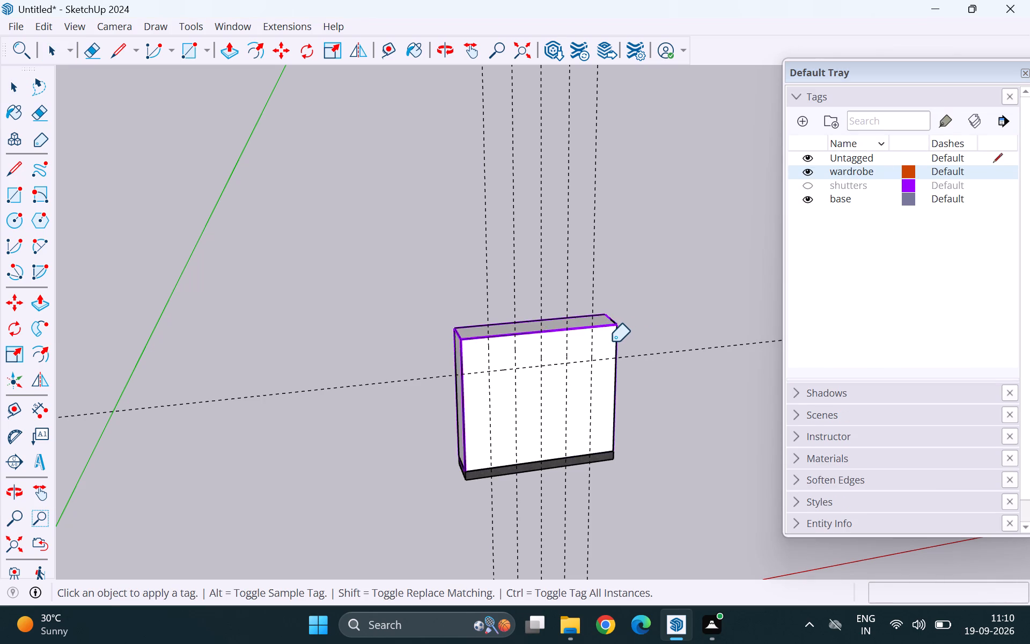
key(space)
click(808, 170)
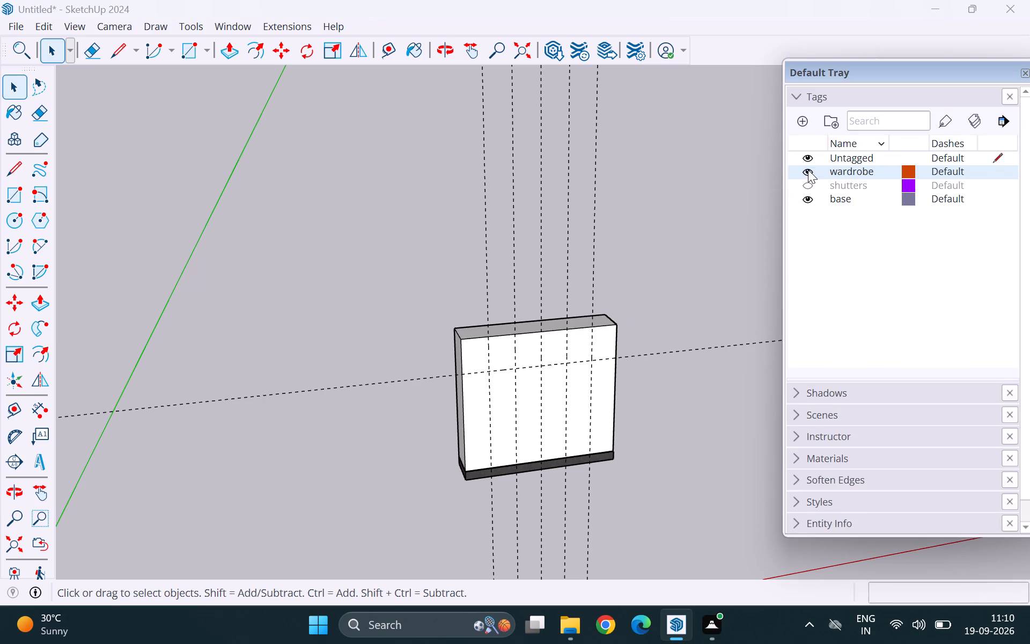
Paint the unpainted top face of the base with Granite Dark Gray, working inside its group, and close the group.
middle_drag(656, 426, 464, 509)
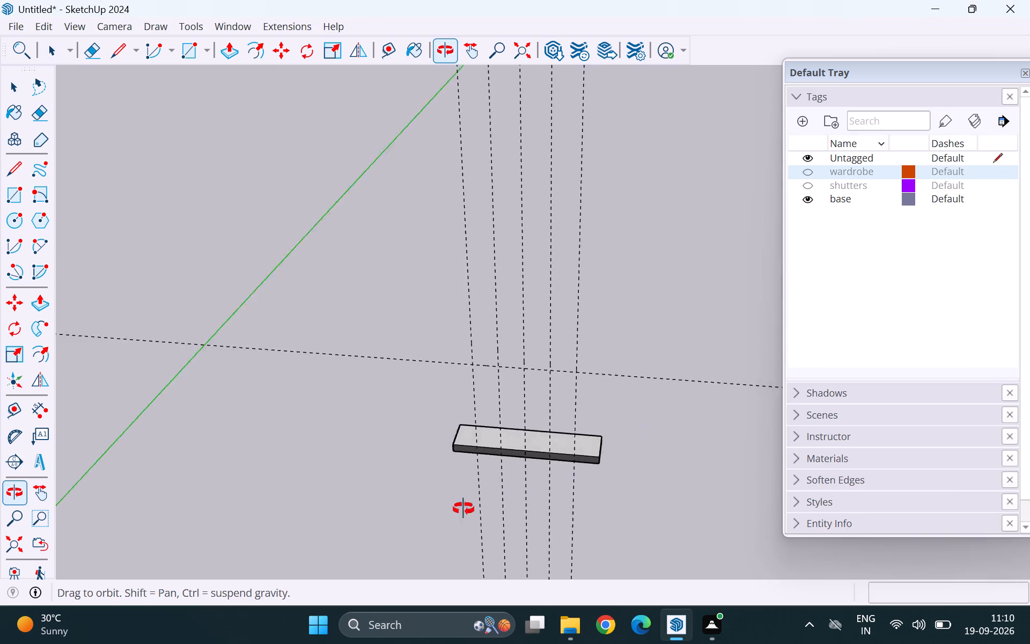
middle_drag(464, 509, 457, 511)
scroll(588, 442, up, 9)
double_click(566, 461)
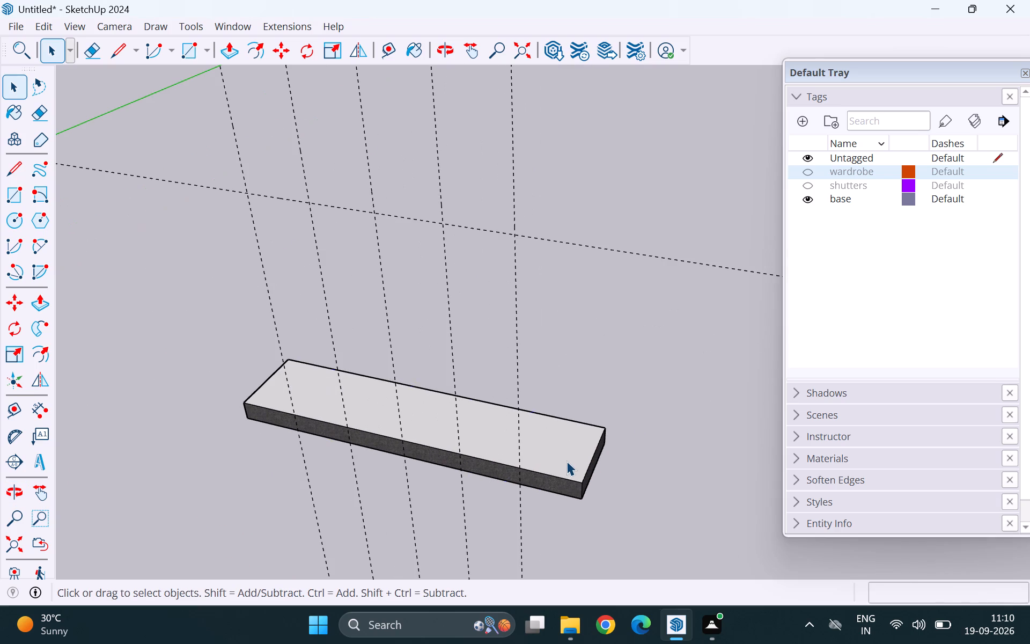
click(568, 460)
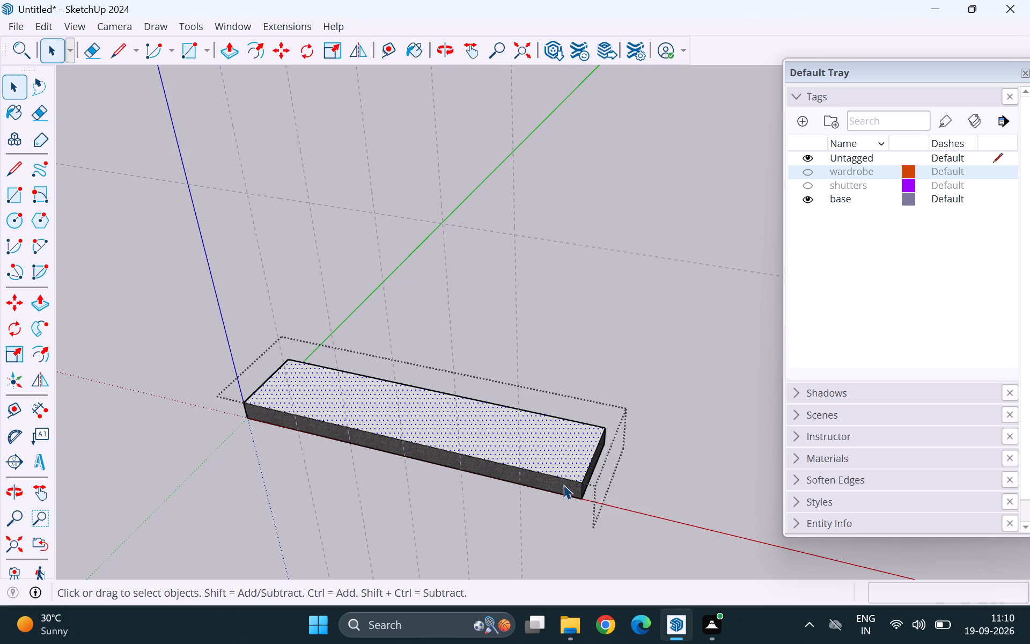
click(843, 459)
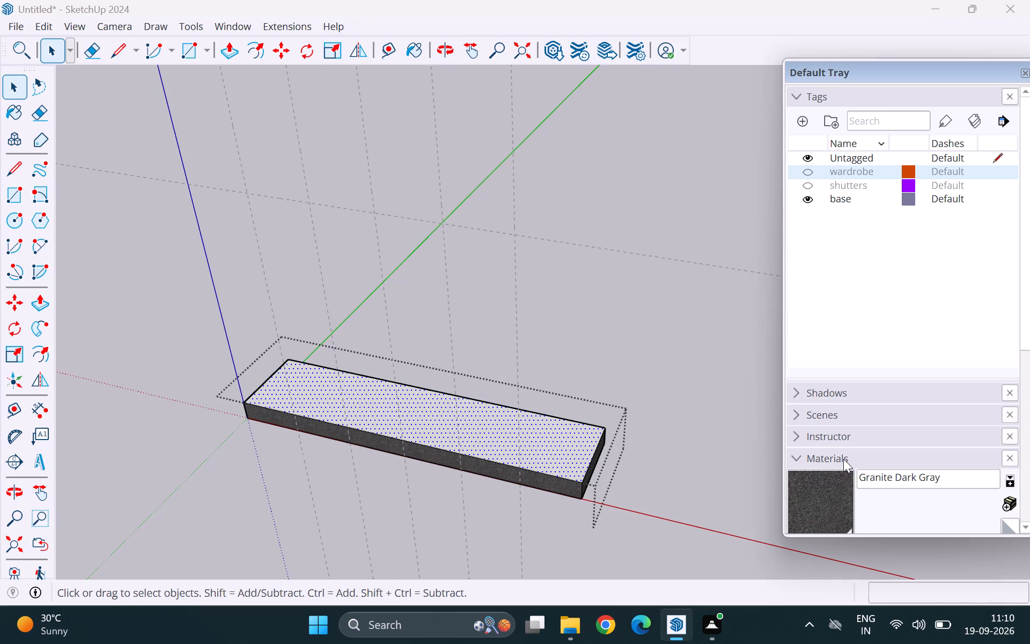
click(841, 490)
click(557, 457)
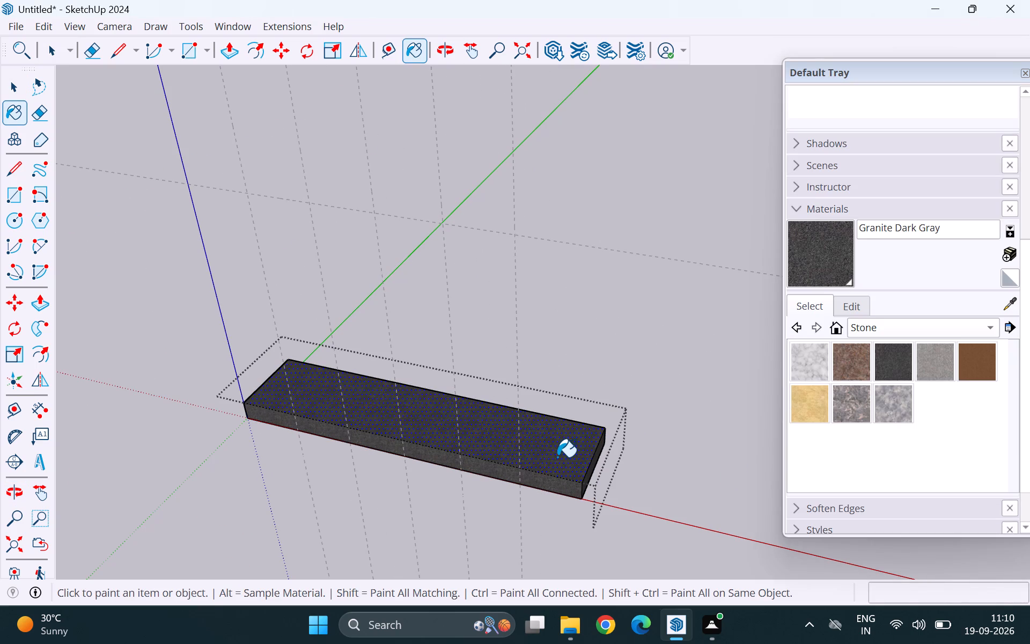
key(space)
click(653, 331)
scroll(583, 347, down, 4)
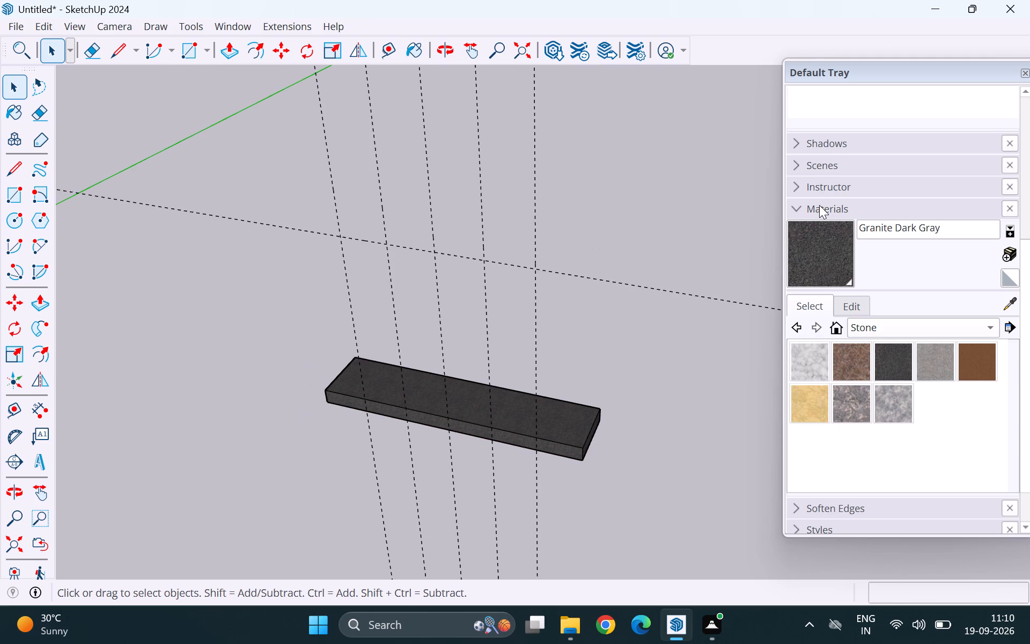
Turn the visibility of the wardrobe and shutters tags back on.
click(819, 205)
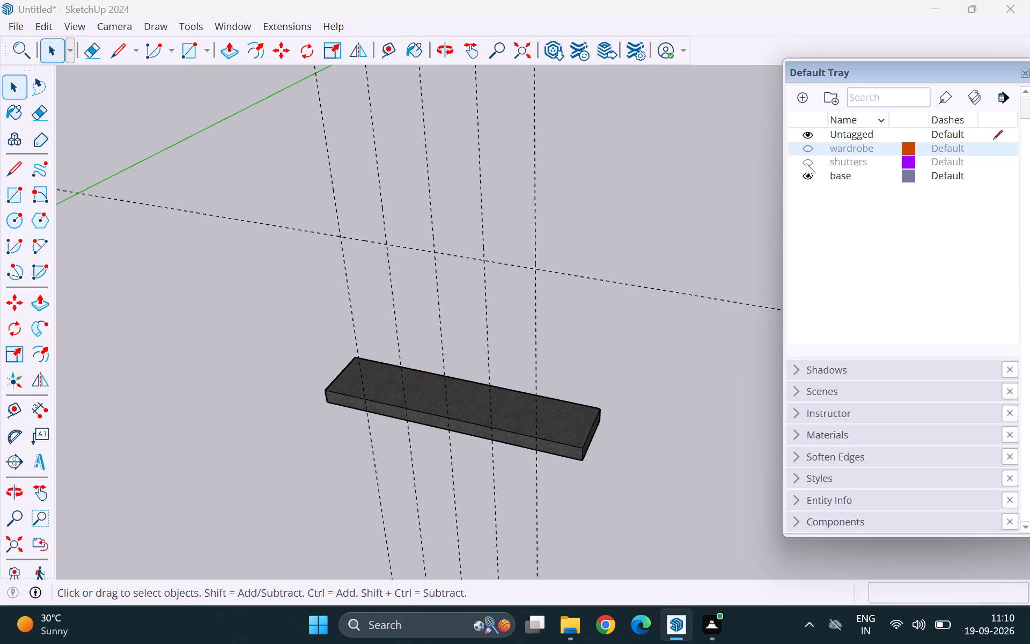
click(806, 163)
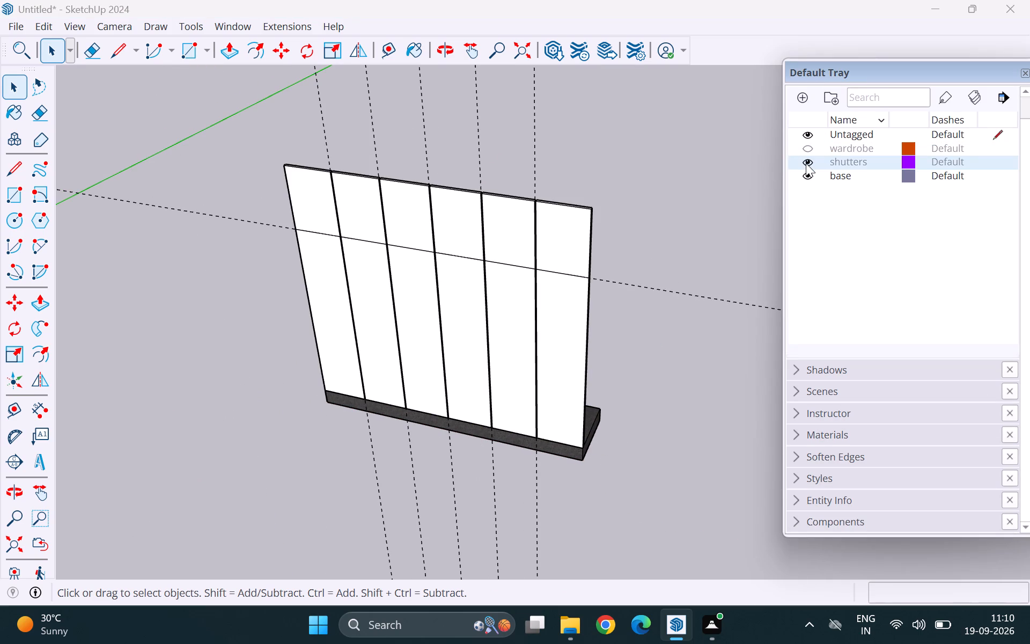
click(806, 163)
click(807, 148)
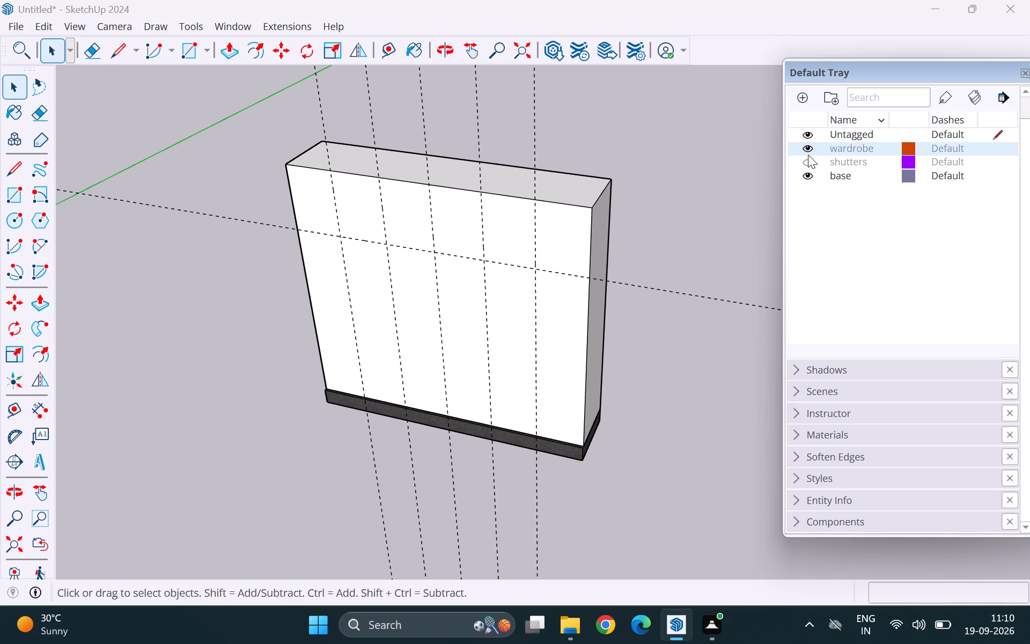
click(808, 164)
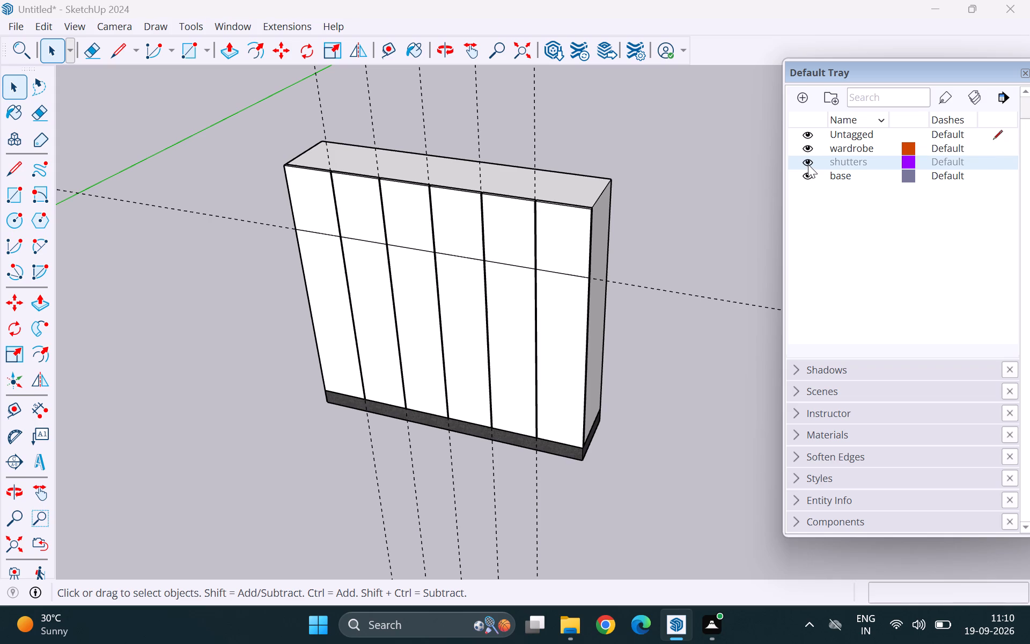
Examine the horizontal dividing line across the shutter fronts, its end at the panel's side and its crossings with the vertical gaps.
key(space)
scroll(323, 245, down, 8)
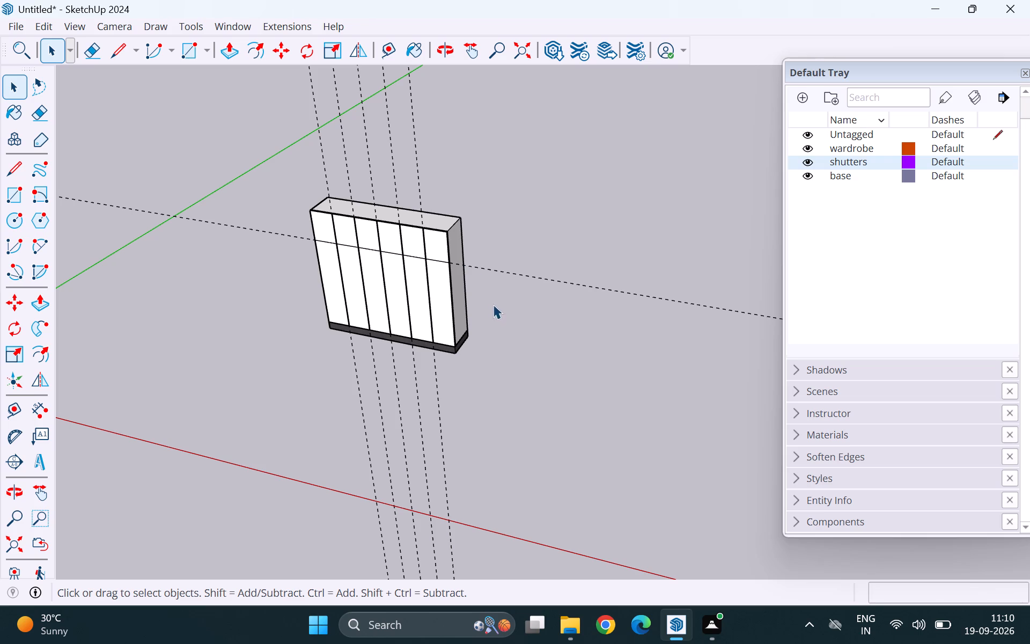
scroll(475, 282, down, 5)
scroll(384, 316, up, 3)
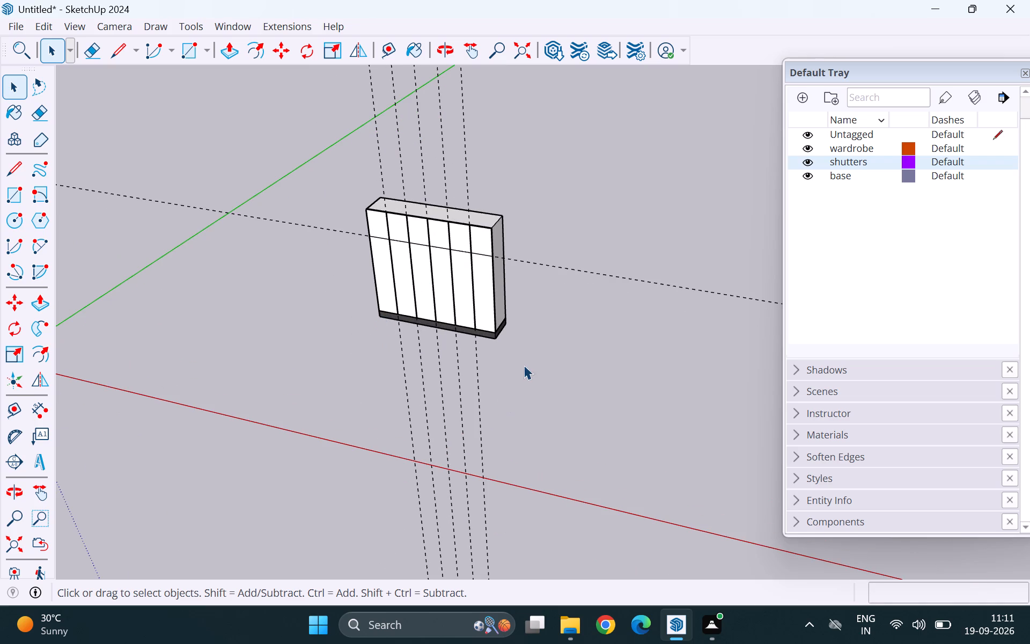
middle_drag(404, 265, 542, 202)
scroll(342, 251, up, 4)
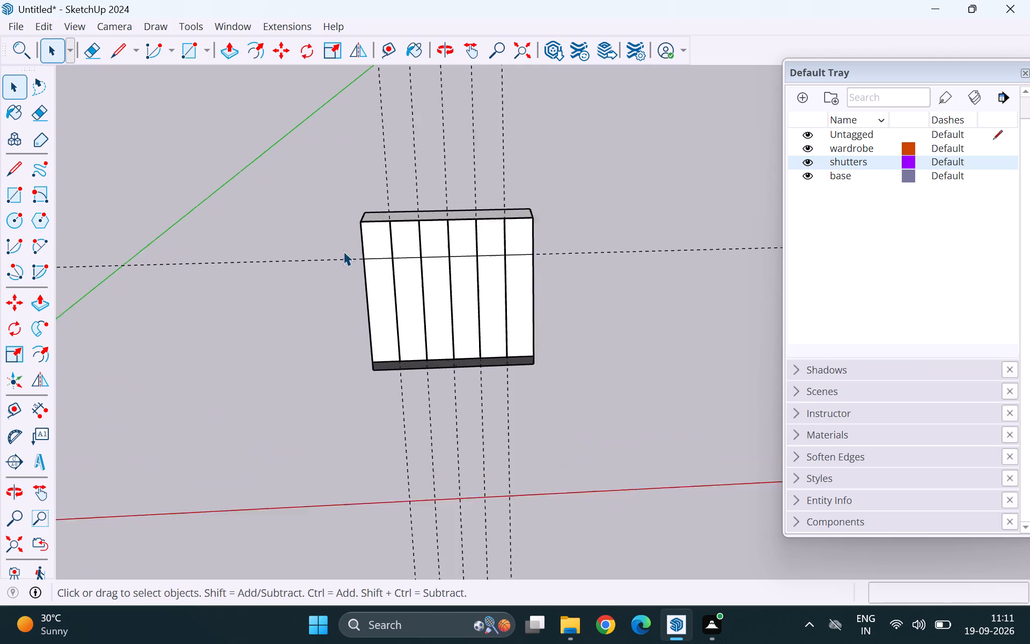
scroll(343, 251, up, 3)
scroll(454, 267, up, 9)
scroll(372, 249, up, 7)
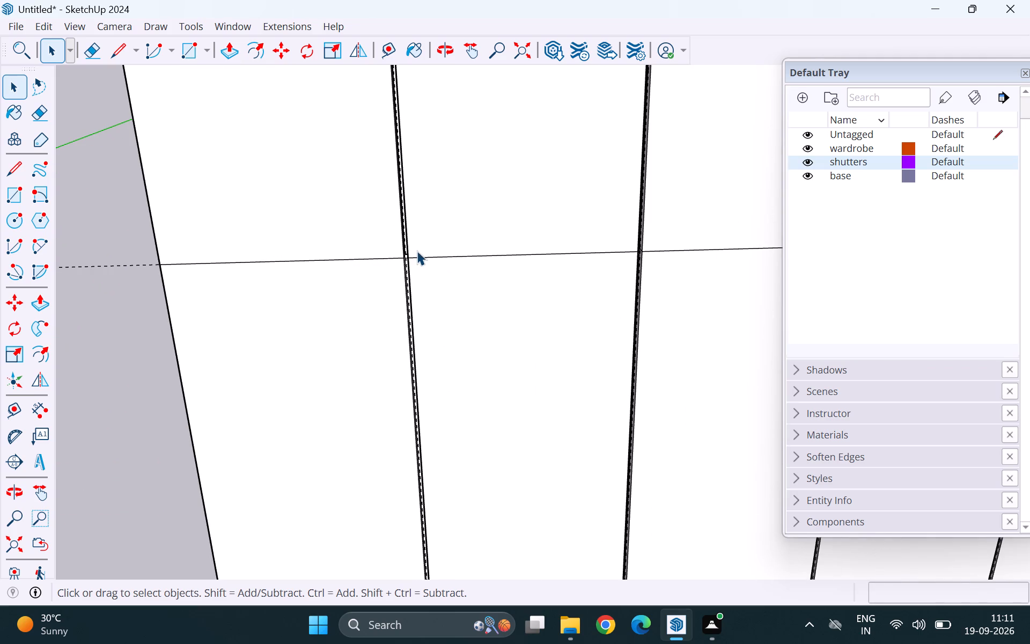
scroll(348, 277, up, 5)
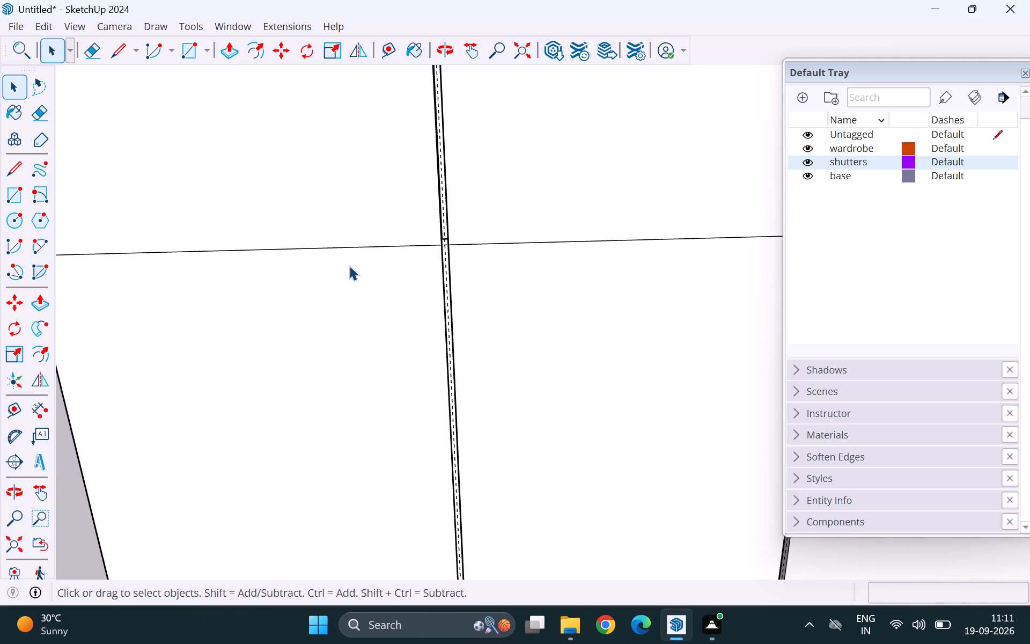
scroll(519, 272, down, 9)
middle_drag(229, 309, 232, 309)
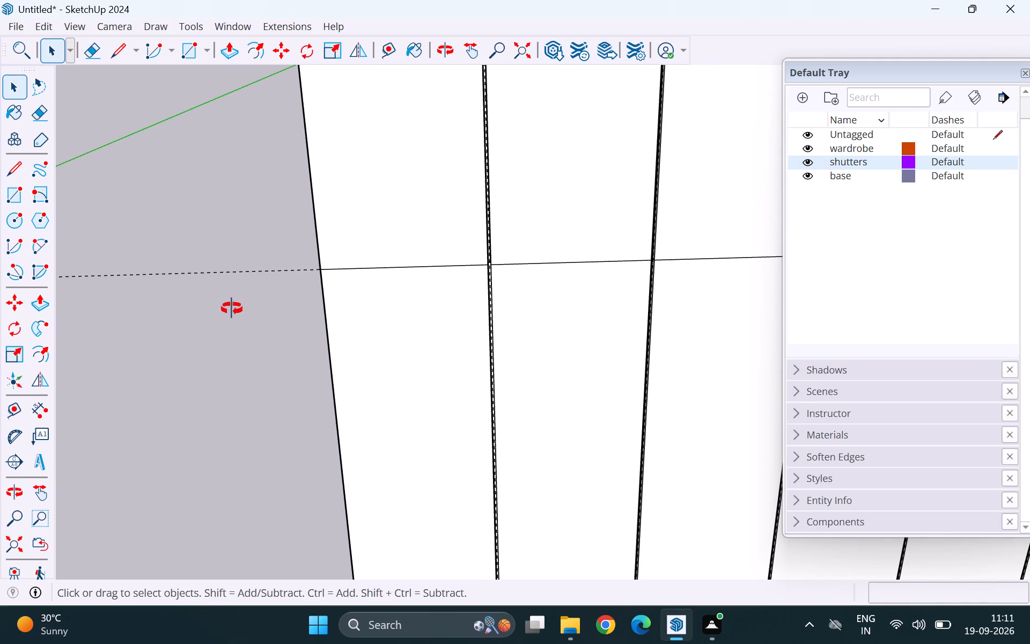
middle_drag(232, 309, 447, 280)
scroll(365, 284, up, 17)
scroll(274, 317, up, 4)
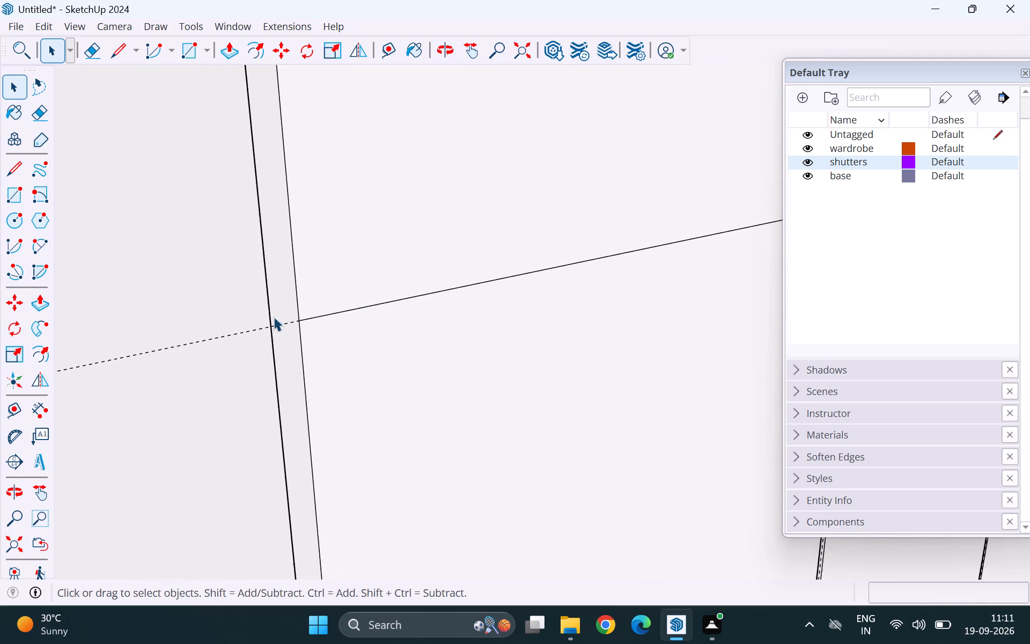
scroll(274, 317, up, 1)
scroll(329, 318, up, 12)
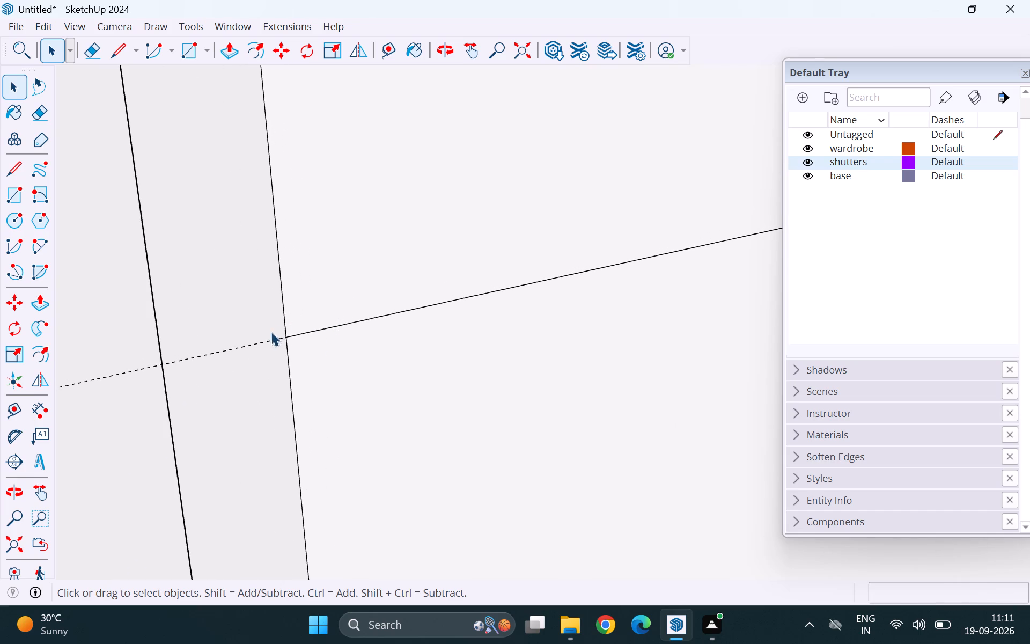
scroll(276, 335, down, 7)
scroll(226, 348, down, 20)
scroll(226, 348, down, 10)
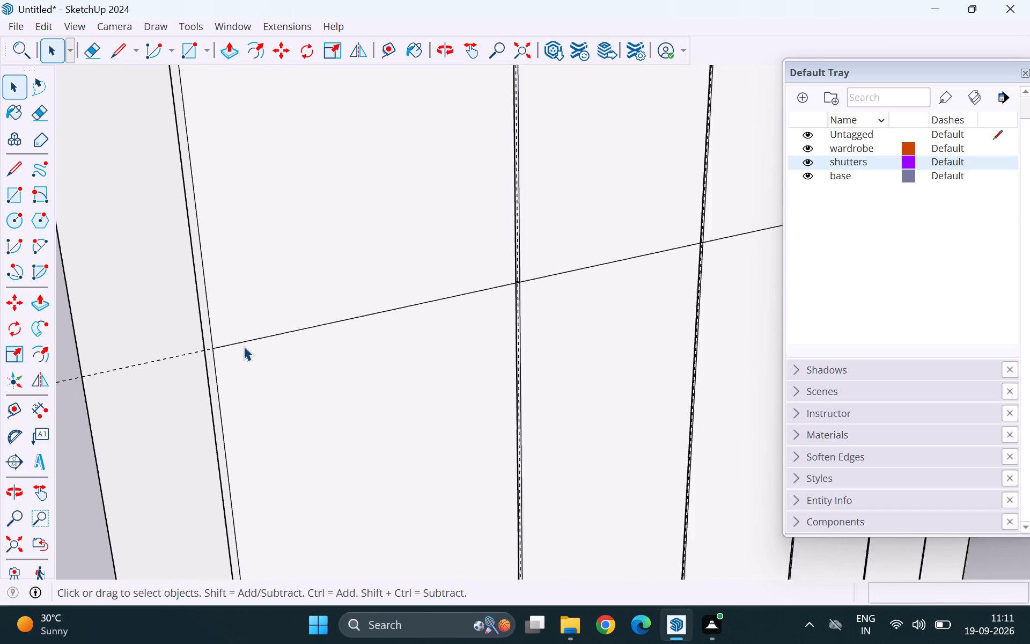
scroll(244, 346, down, 1)
middle_drag(517, 339, 161, 341)
middle_drag(232, 353, 246, 350)
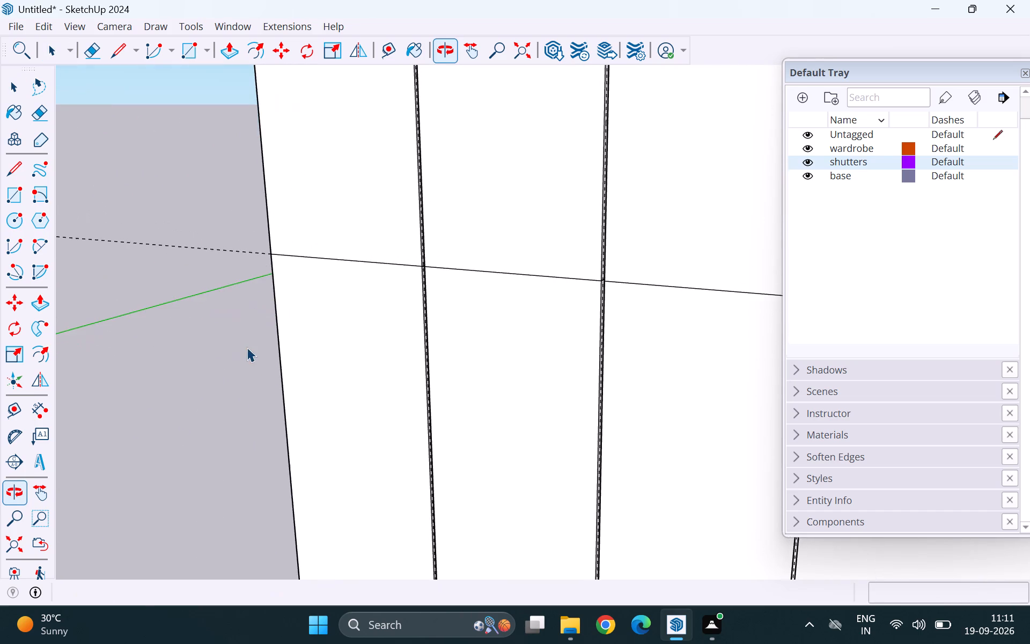
scroll(251, 351, down, 7)
middle_drag(263, 368, 378, 373)
Open the shutters group for editing.
scroll(378, 373, up, 1)
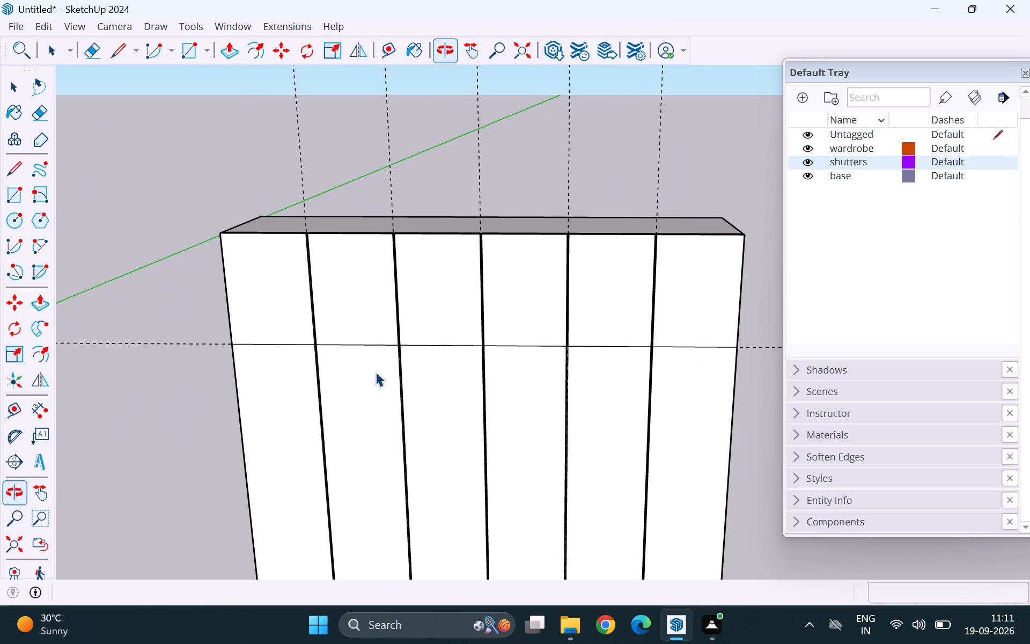
scroll(277, 348, up, 6)
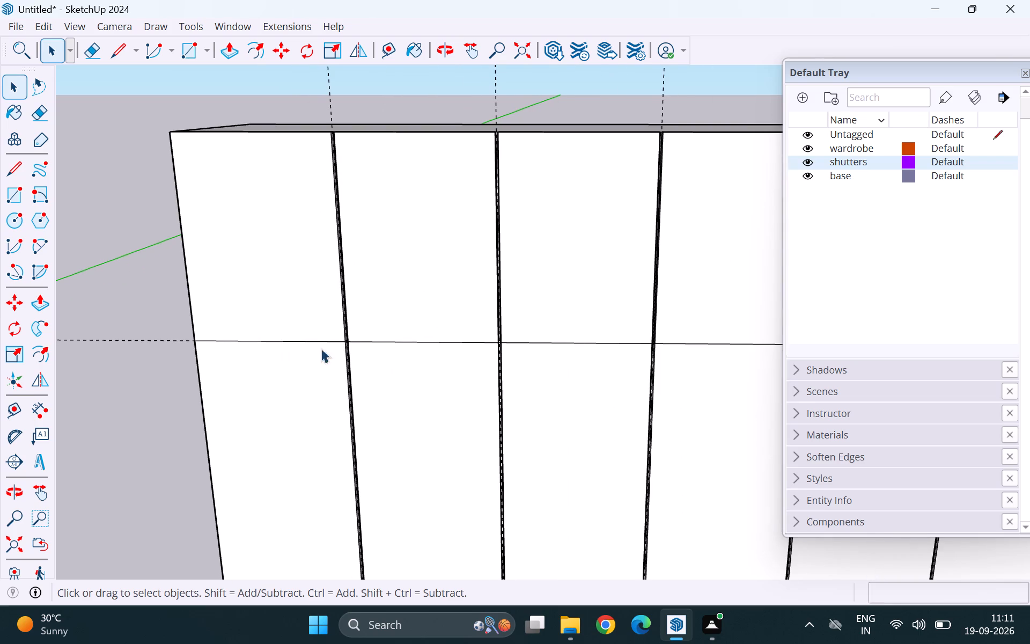
scroll(262, 338, up, 9)
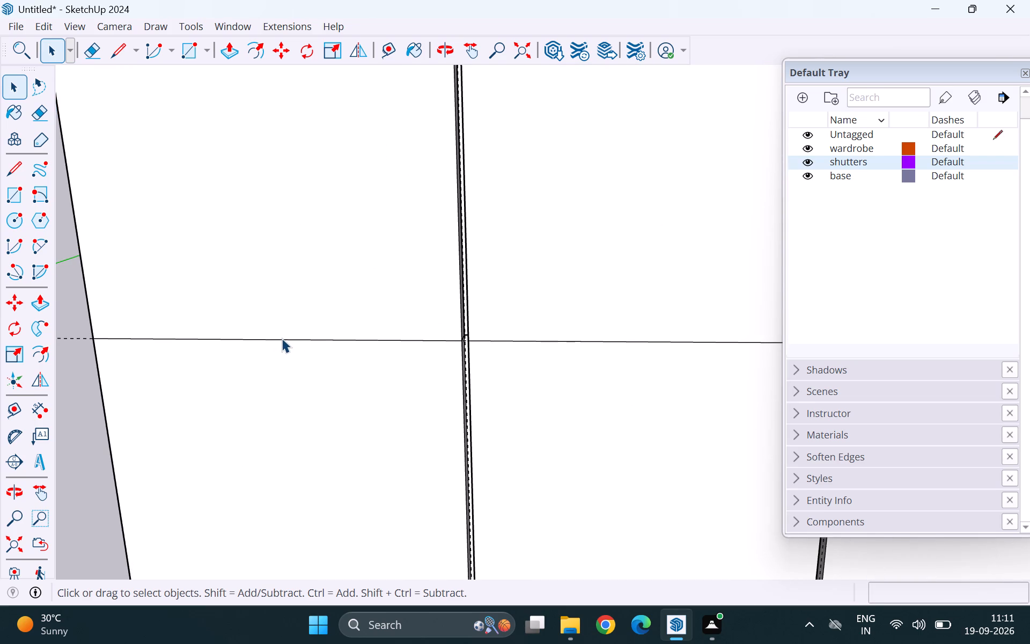
click(282, 338)
scroll(211, 364, down, 13)
double_click(251, 376)
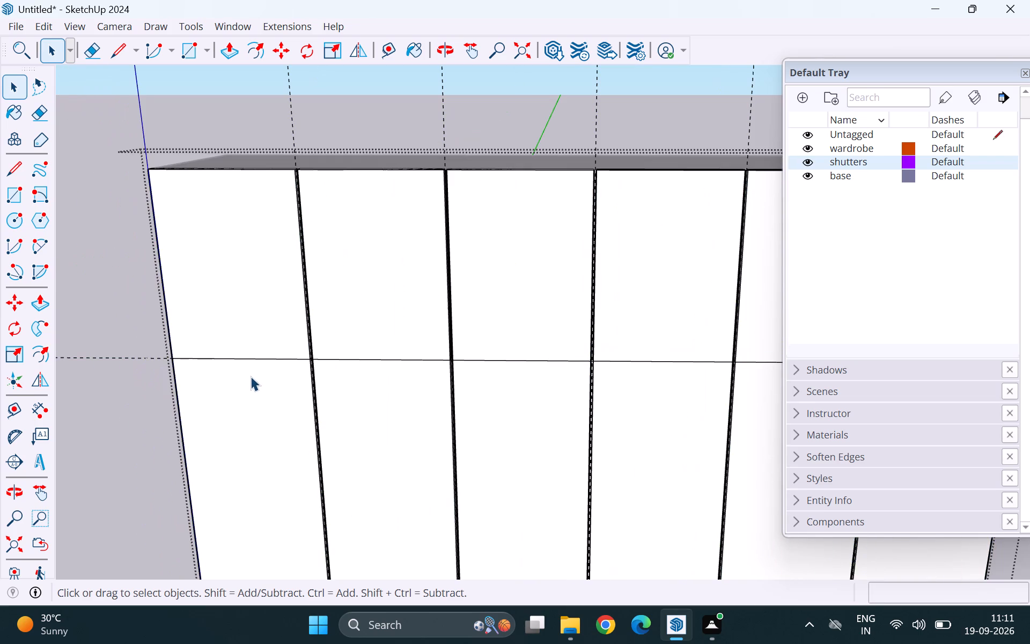
Select the horizontal dividing edge on the leftmost shutter, without its adjoining faces.
click(261, 356)
scroll(217, 373, down, 7)
double_click(255, 350)
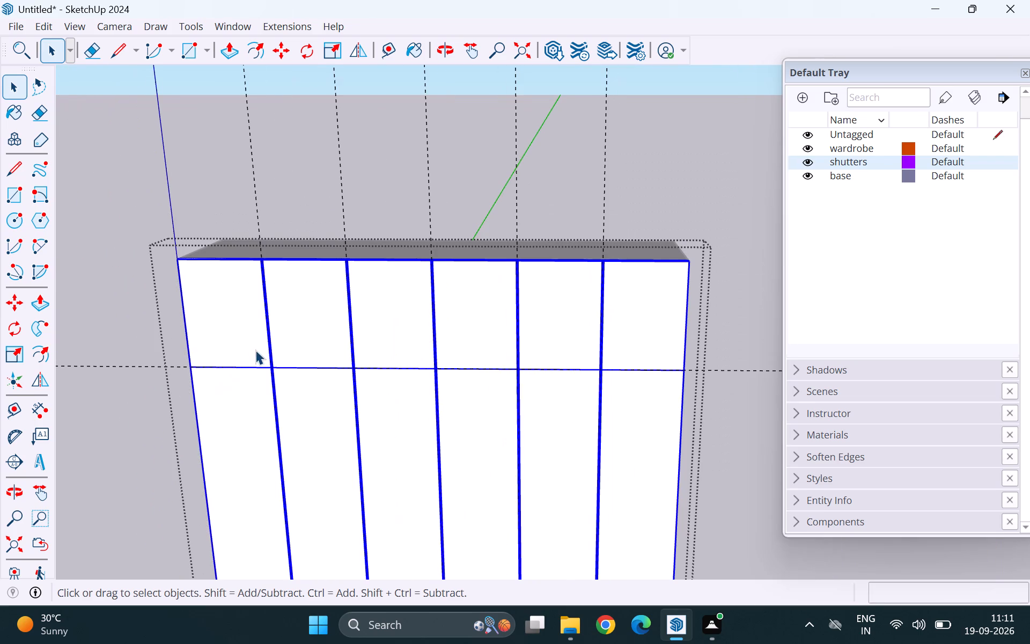
click(254, 364)
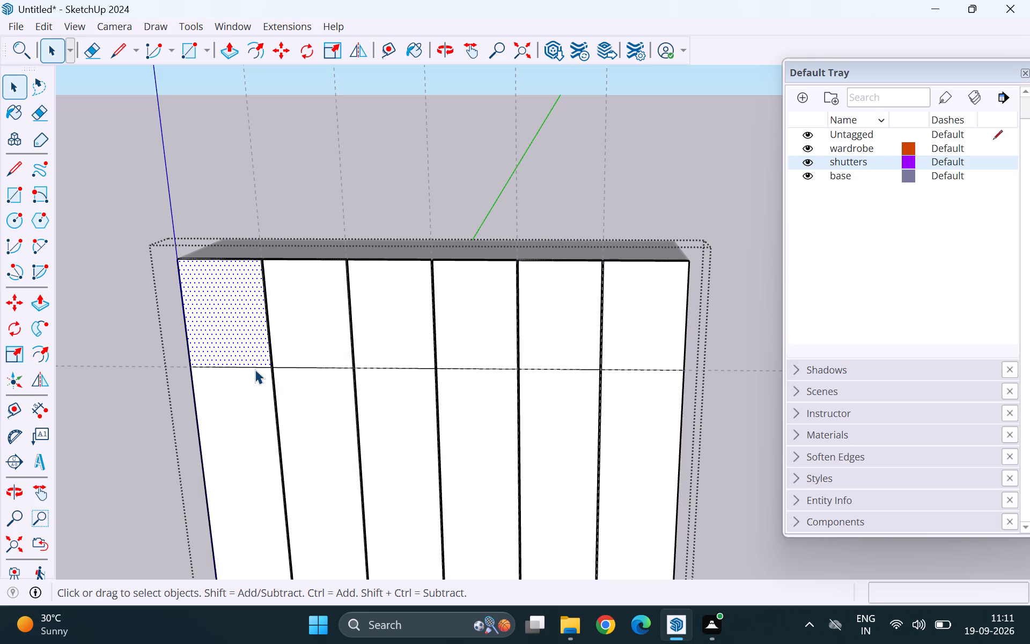
click(255, 364)
shift+click(247, 334)
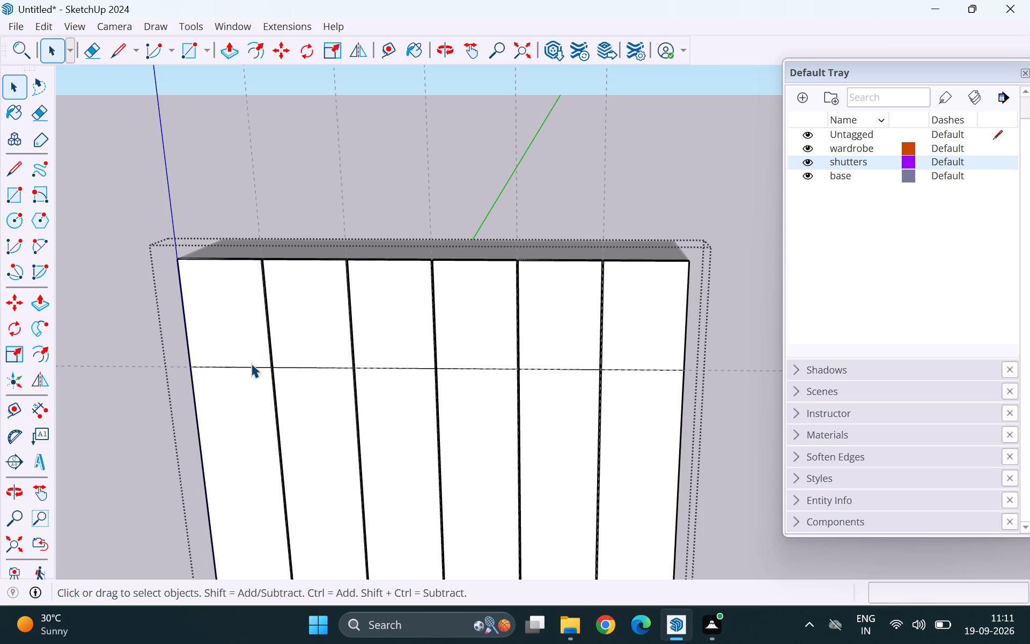
click(251, 364)
scroll(215, 357, up, 9)
click(230, 347)
click(251, 356)
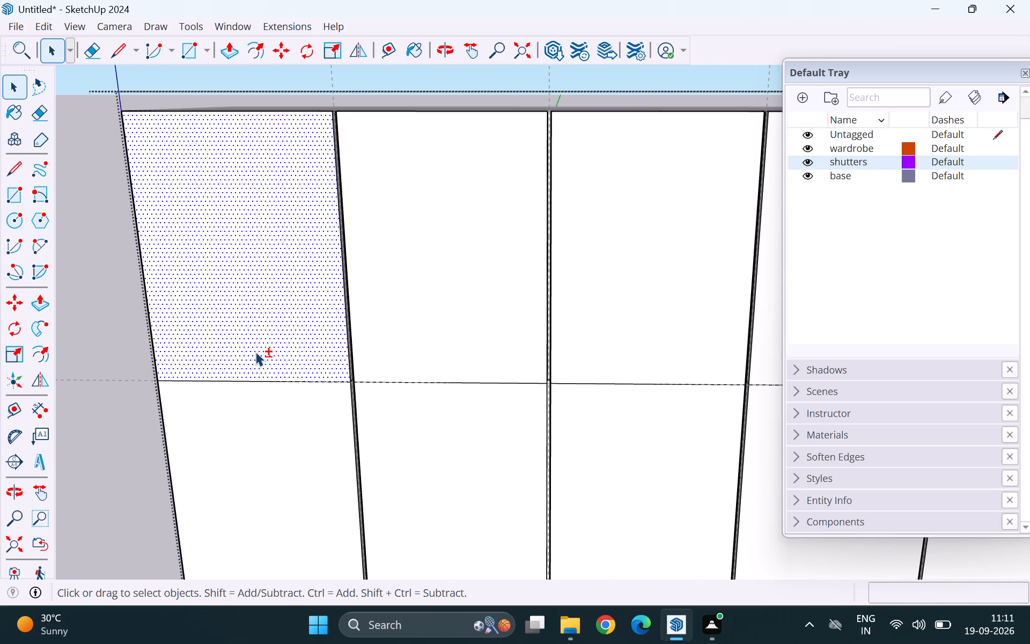
shift+click(255, 352)
shift+click(285, 380)
Add the horizontal dividing edges on the second and third shutters to the selection, leaving their faces unselected.
shift+scroll(255, 412, down, 5)
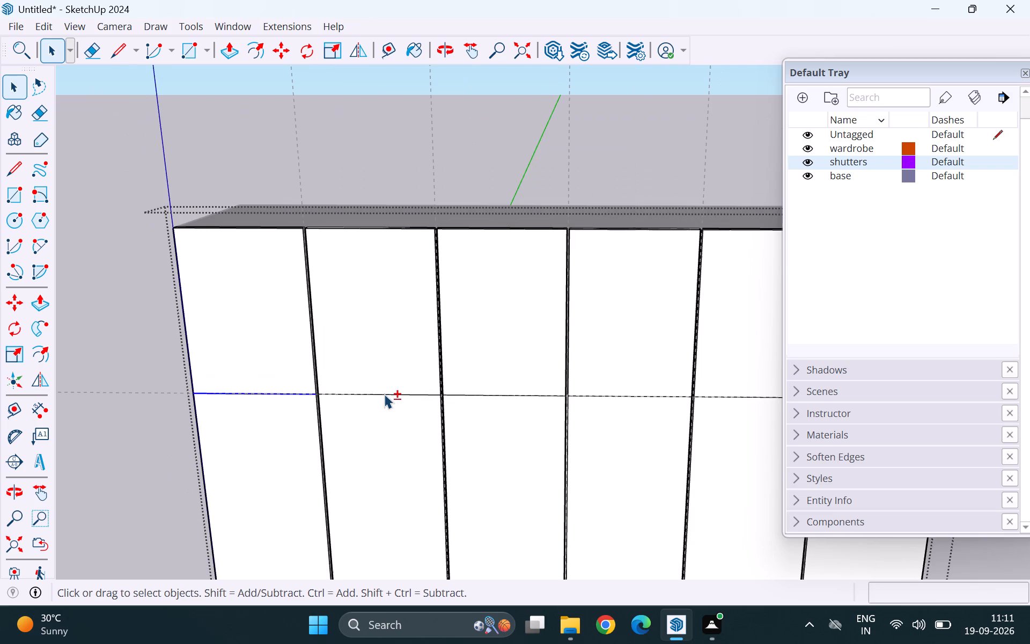
shift+click(392, 392)
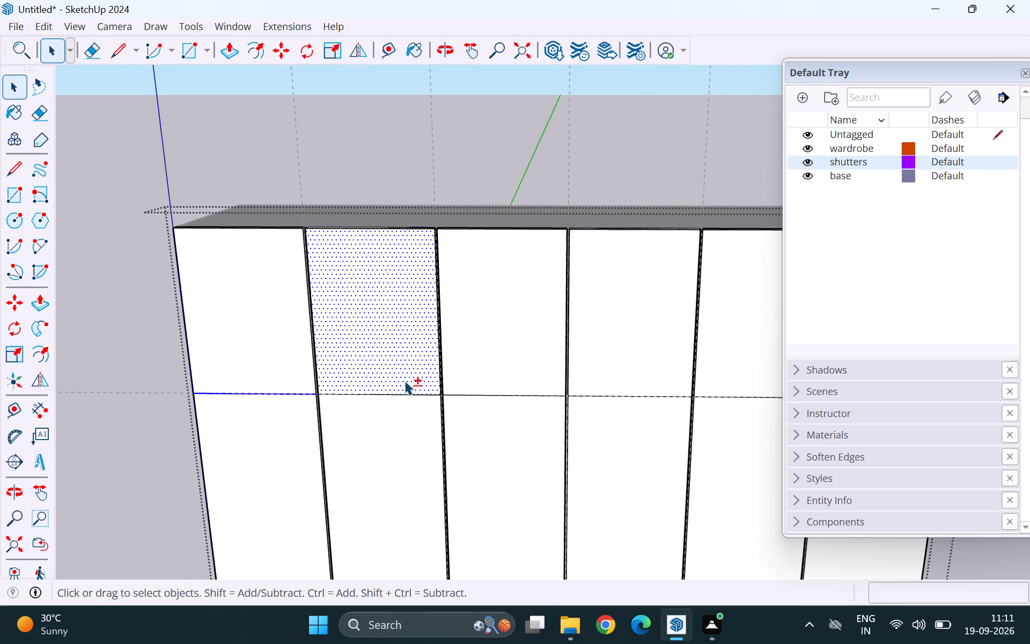
shift+click(404, 380)
shift+click(404, 393)
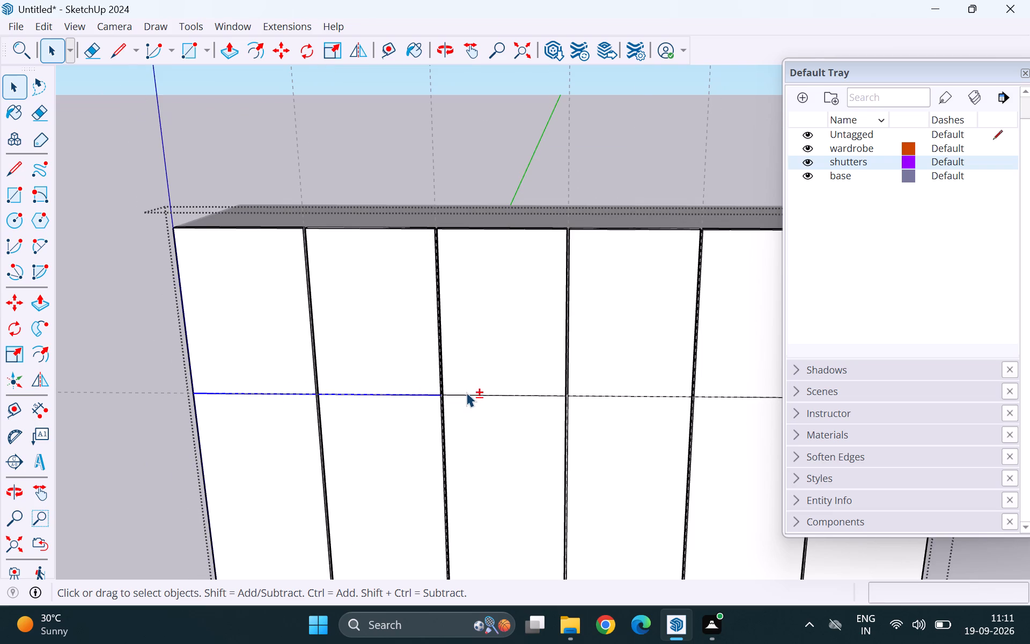
shift+click(466, 392)
shift+scroll(274, 411, down, 5)
shift+click(437, 376)
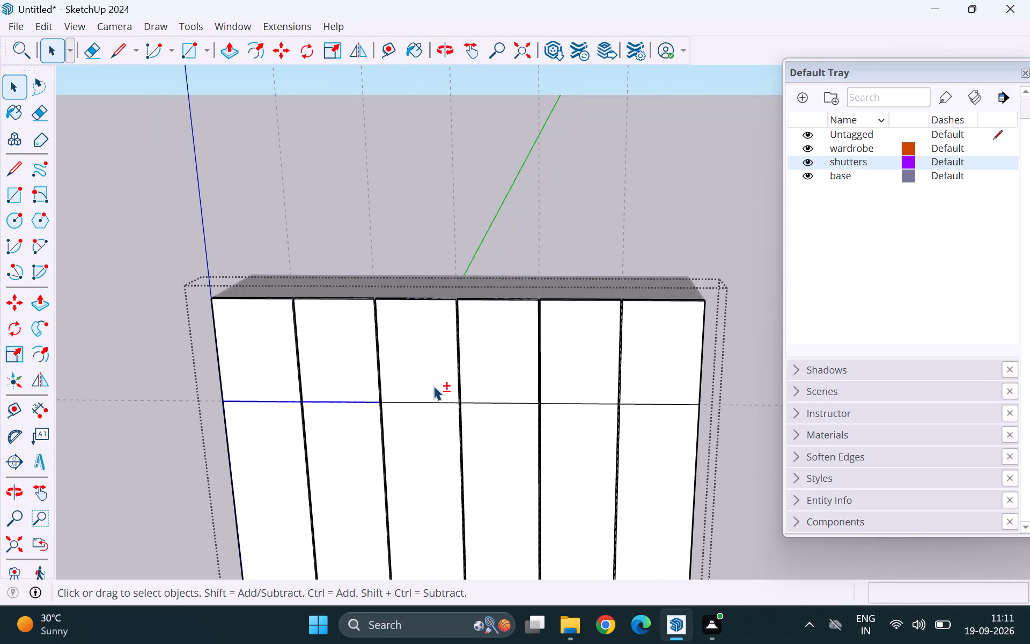
shift+scroll(433, 398, up, 13)
shift+click(441, 405)
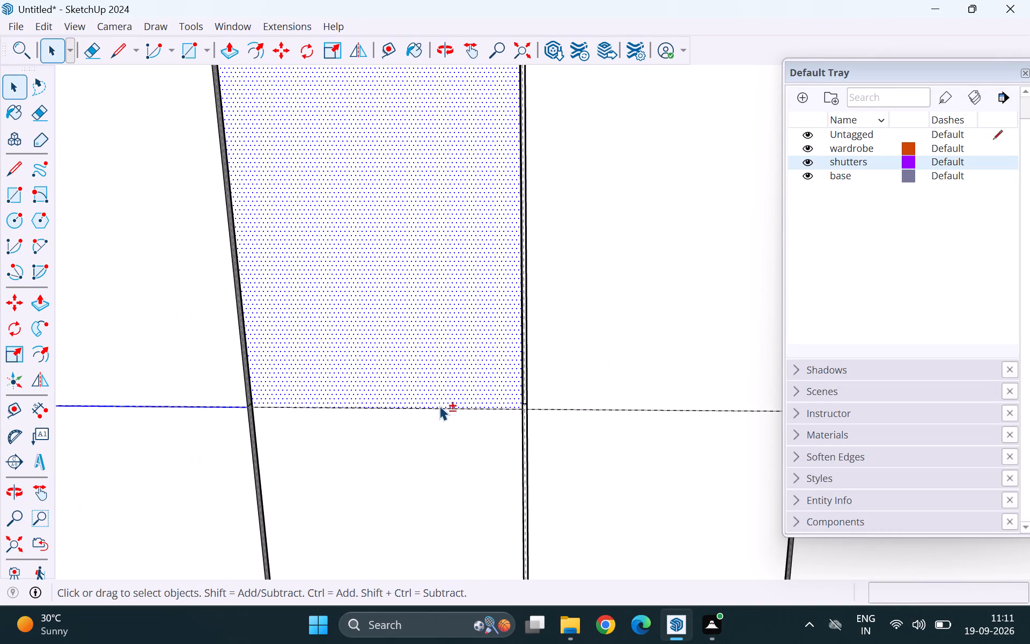
shift+click(437, 407)
shift+click(421, 382)
Add the horizontal dividing edge on the fourth shutter to the selection, leaving its face unselected.
shift+scroll(251, 400, down, 11)
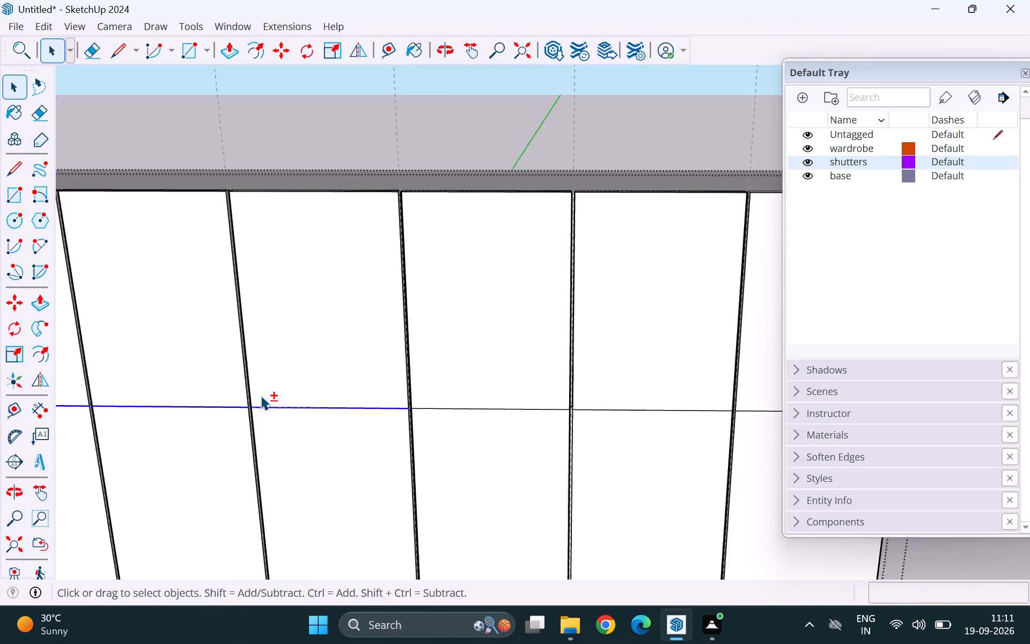
shift+click(433, 402)
shift+click(433, 402)
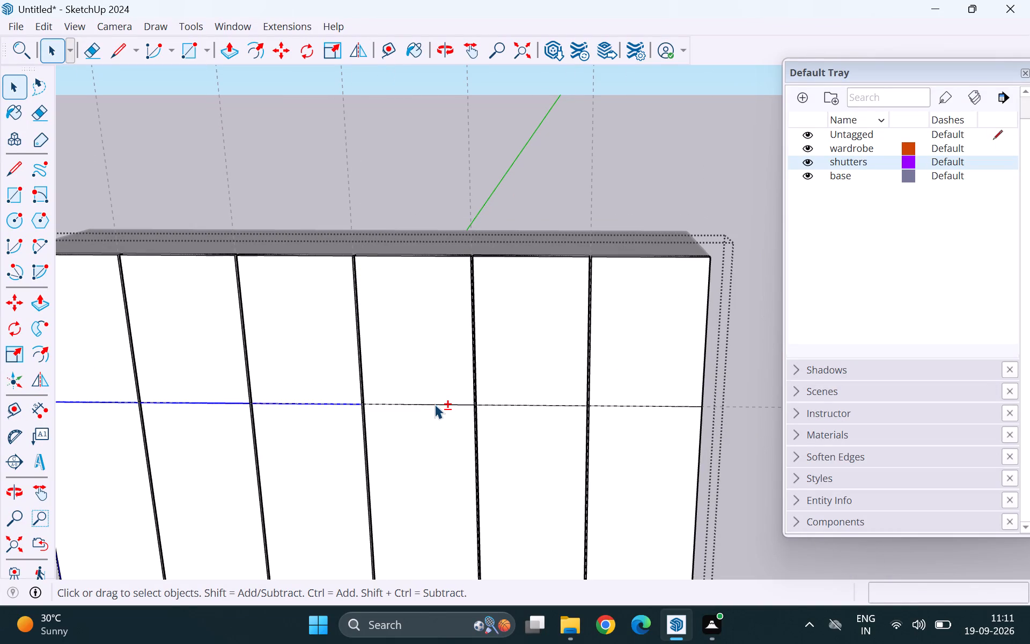
shift+click(437, 402)
shift+scroll(440, 407, up, 11)
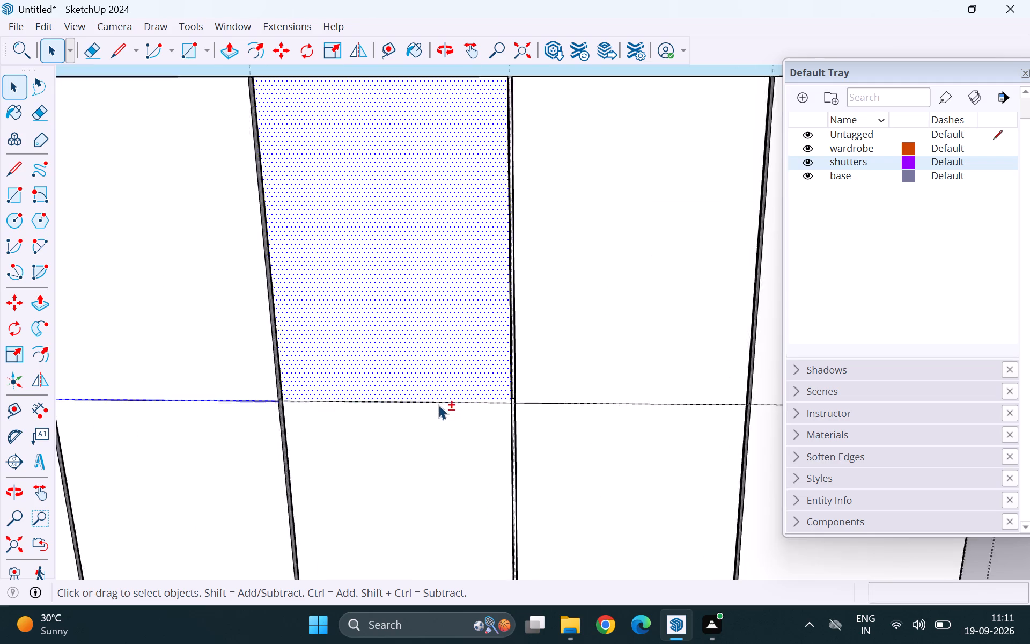
shift+click(440, 365)
shift+click(448, 399)
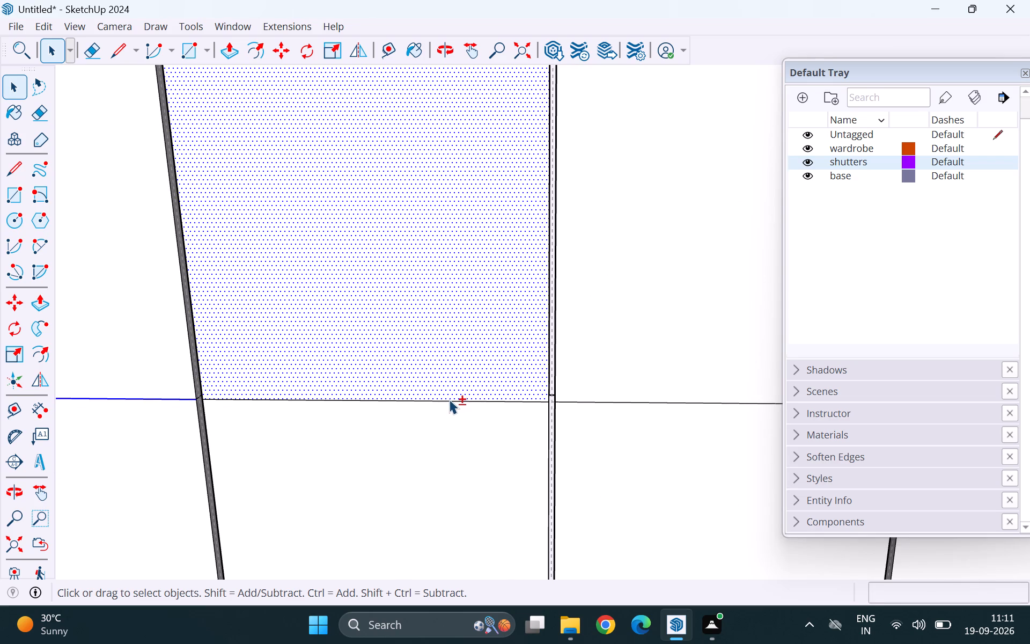
shift+click(450, 399)
scroll(439, 406, up, 6)
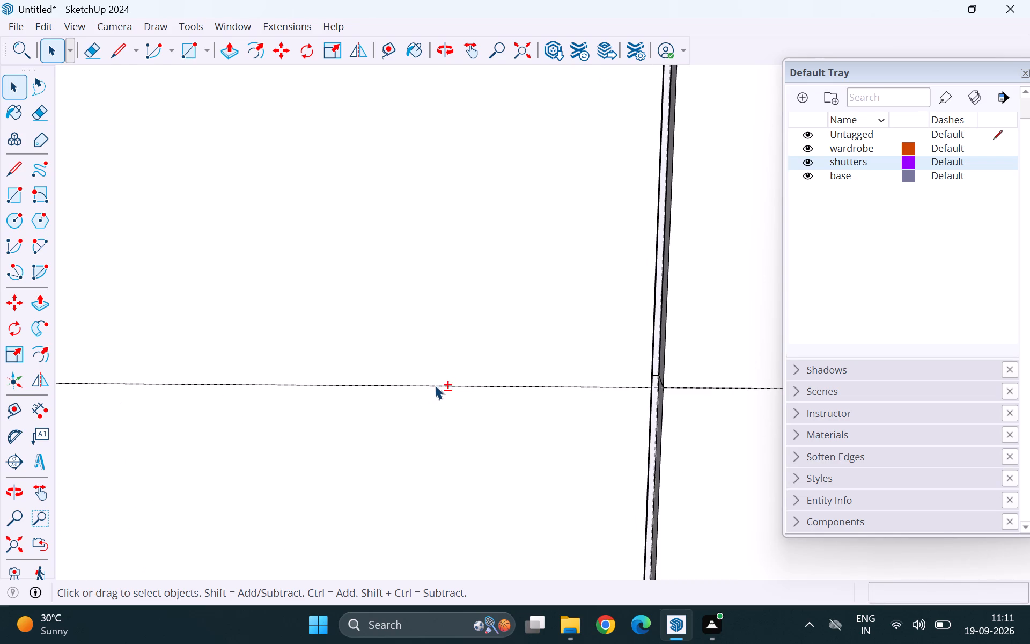
shift+click(435, 385)
Add the horizontal dividing edges on the fifth and sixth shutters to the selection.
shift+scroll(288, 390, down, 17)
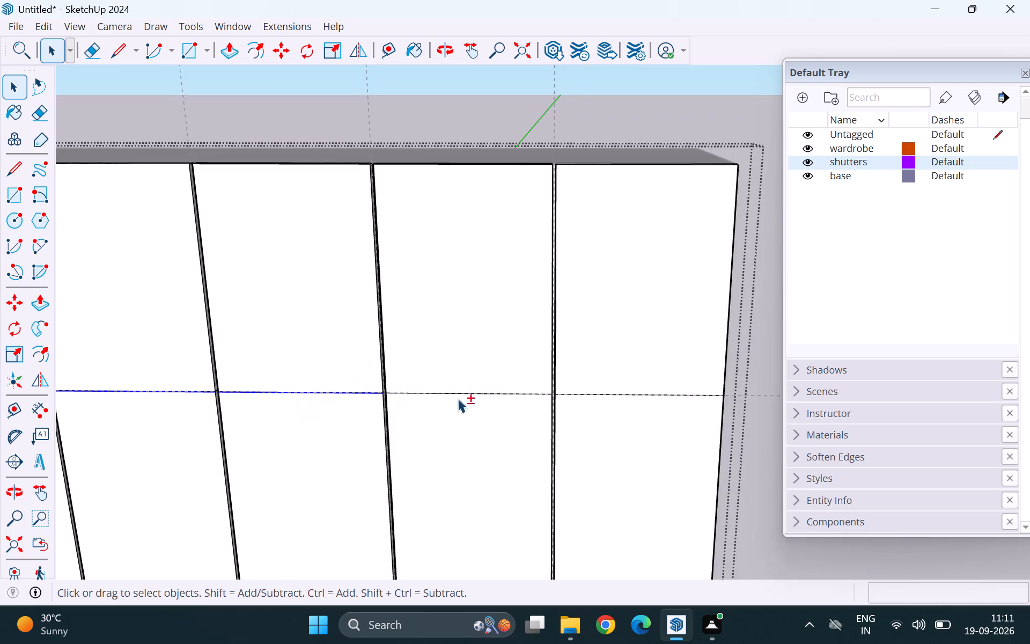
shift+scroll(495, 394, up, 18)
shift+click(543, 393)
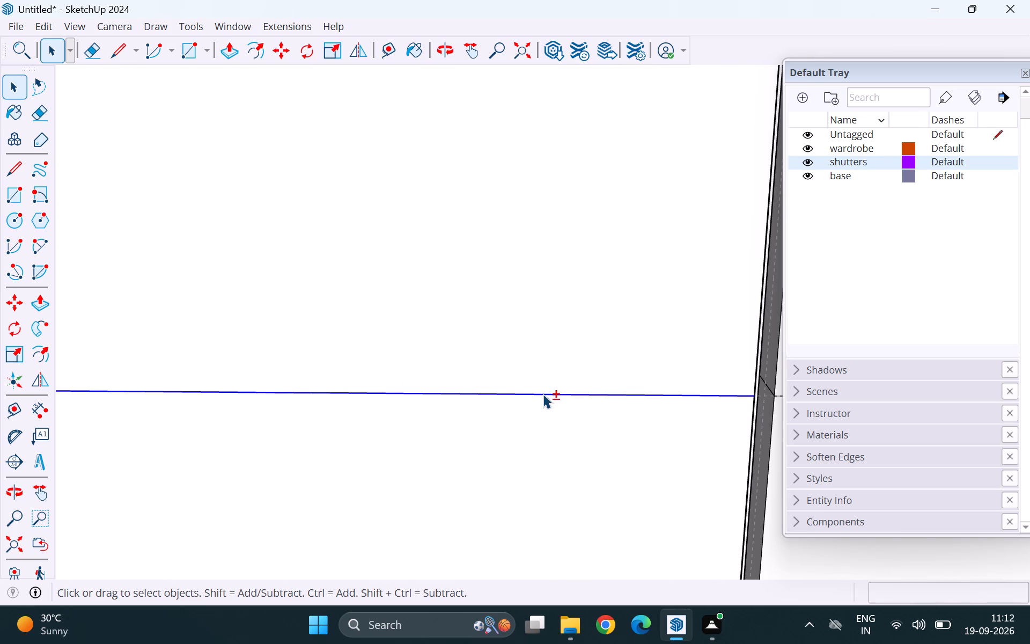
shift+scroll(316, 374, down, 16)
shift+scroll(554, 380, up, 5)
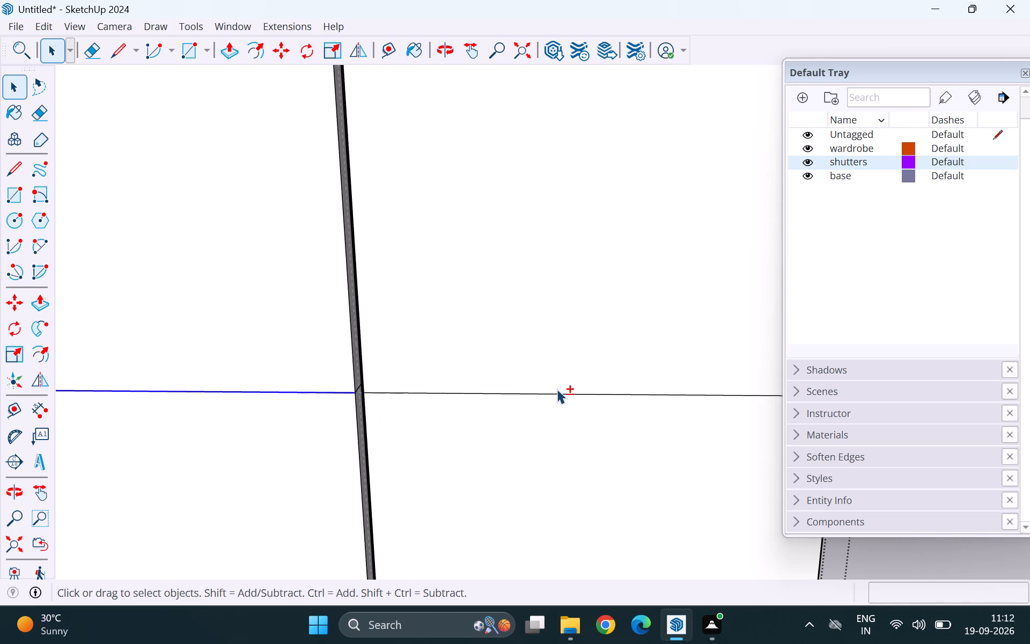
shift+click(557, 392)
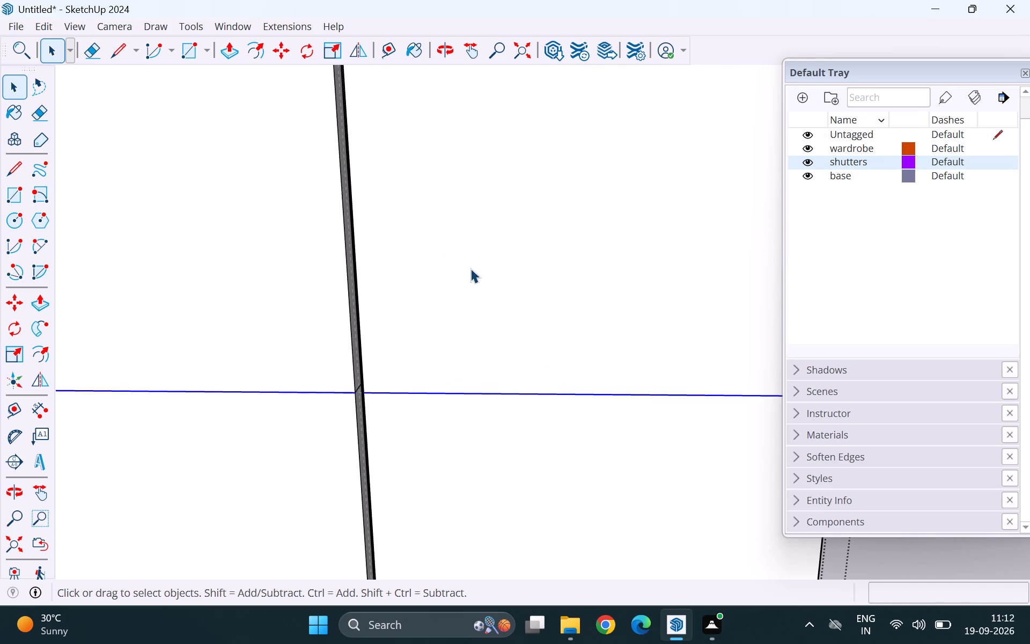
Copy the selected dividing edges 4 mm upward along the shutters' outer vertical edge, then clear the selection.
scroll(422, 237, down, 20)
scroll(422, 237, down, 7)
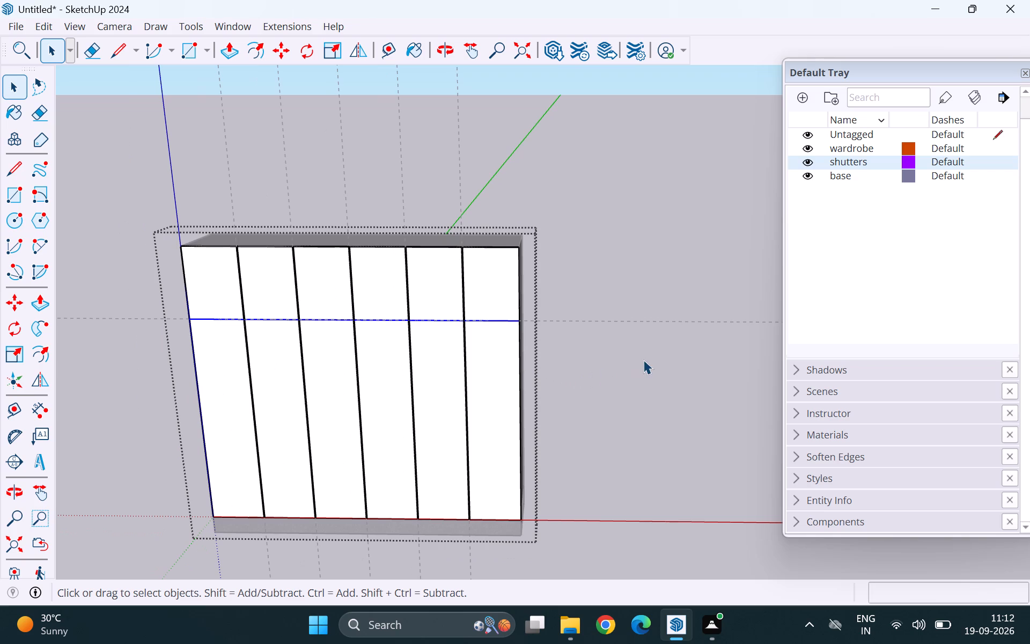
scroll(528, 383, down, 3)
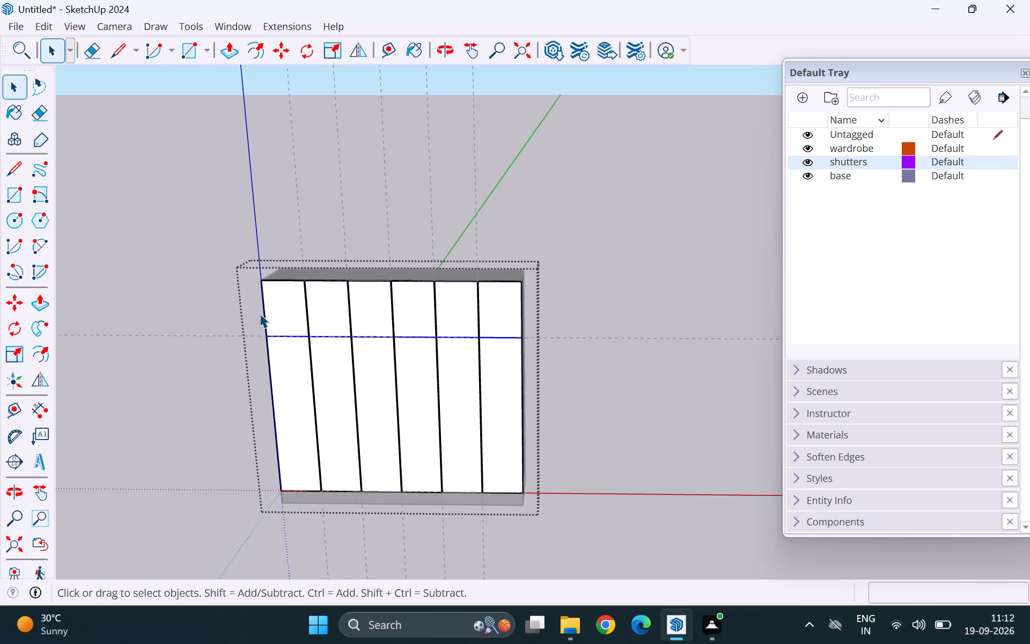
scroll(256, 308, up, 5)
middle_drag(261, 367, 327, 368)
scroll(270, 375, up, 6)
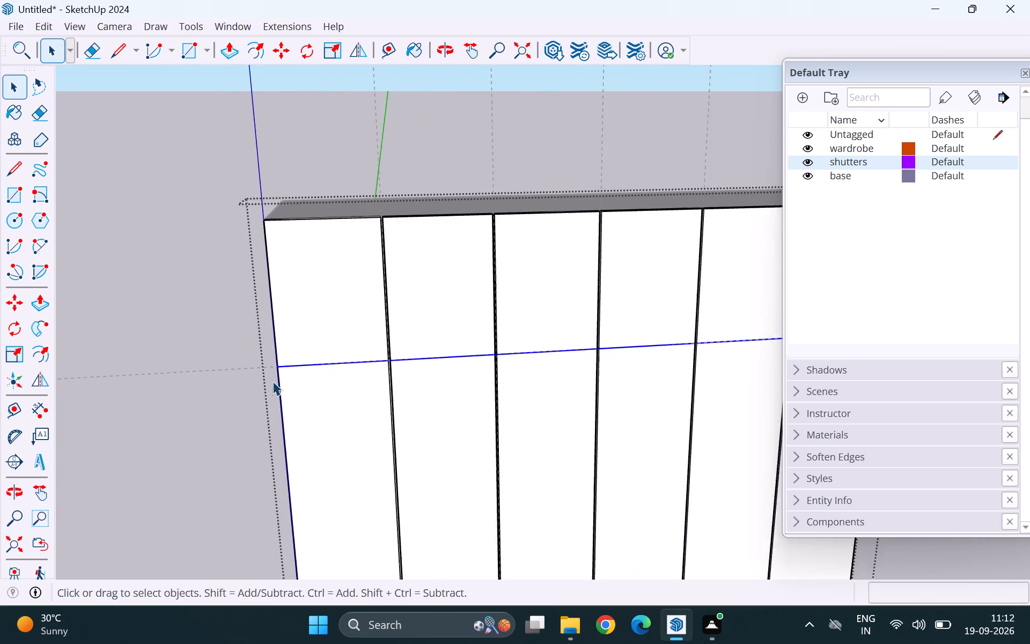
scroll(293, 354, up, 13)
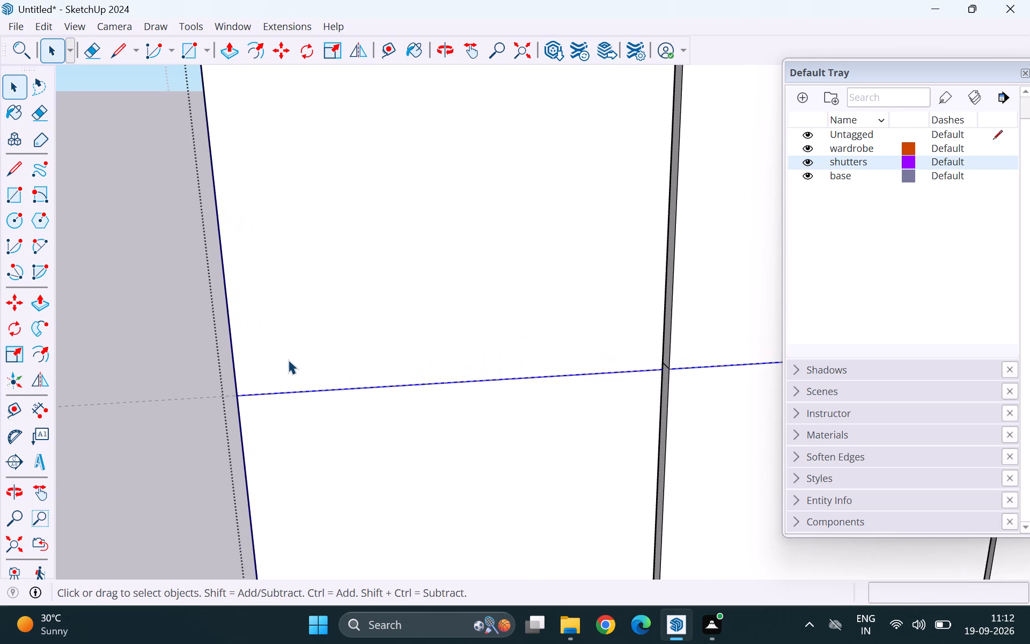
key(m)
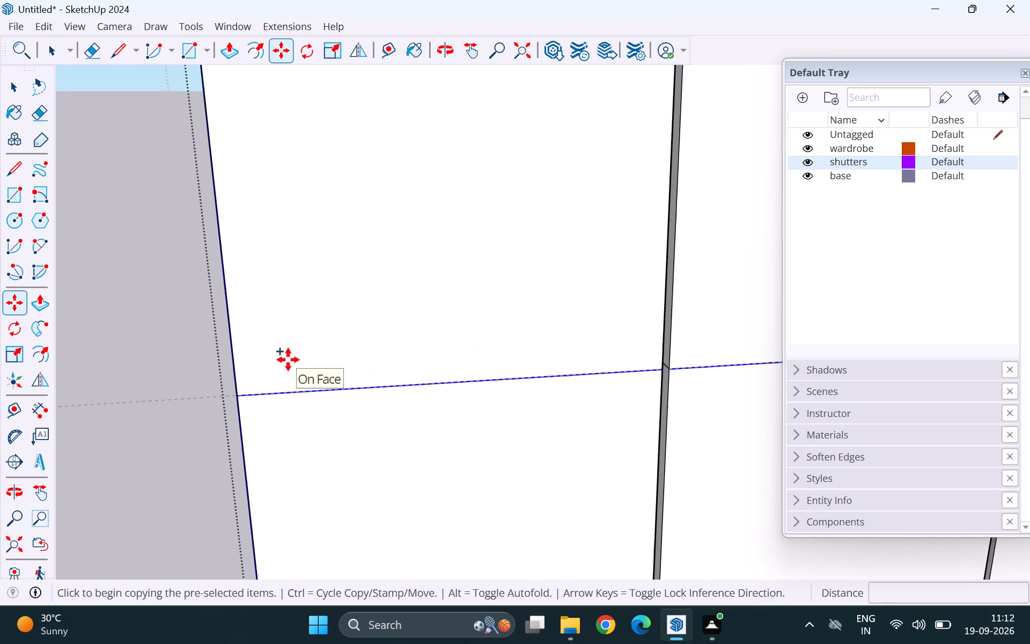
scroll(240, 399, up, 11)
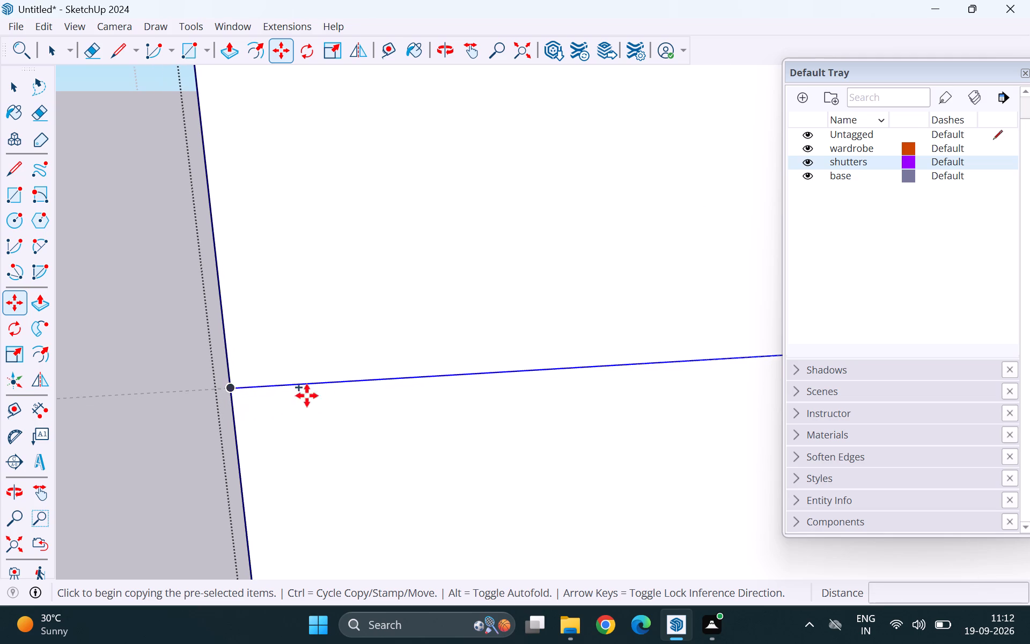
click(229, 386)
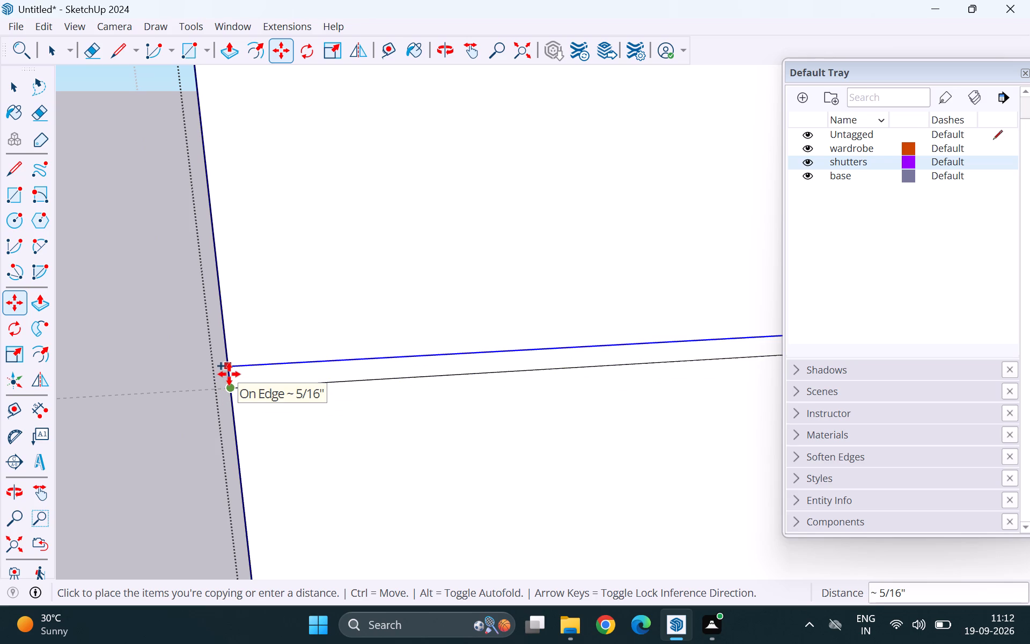
text(4mm)
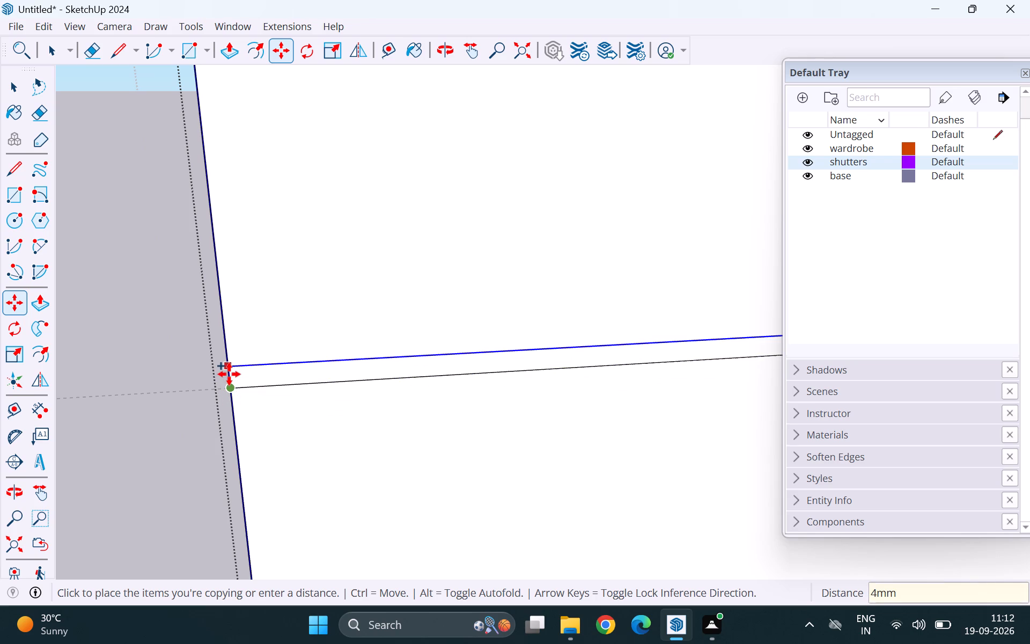
key(Return)
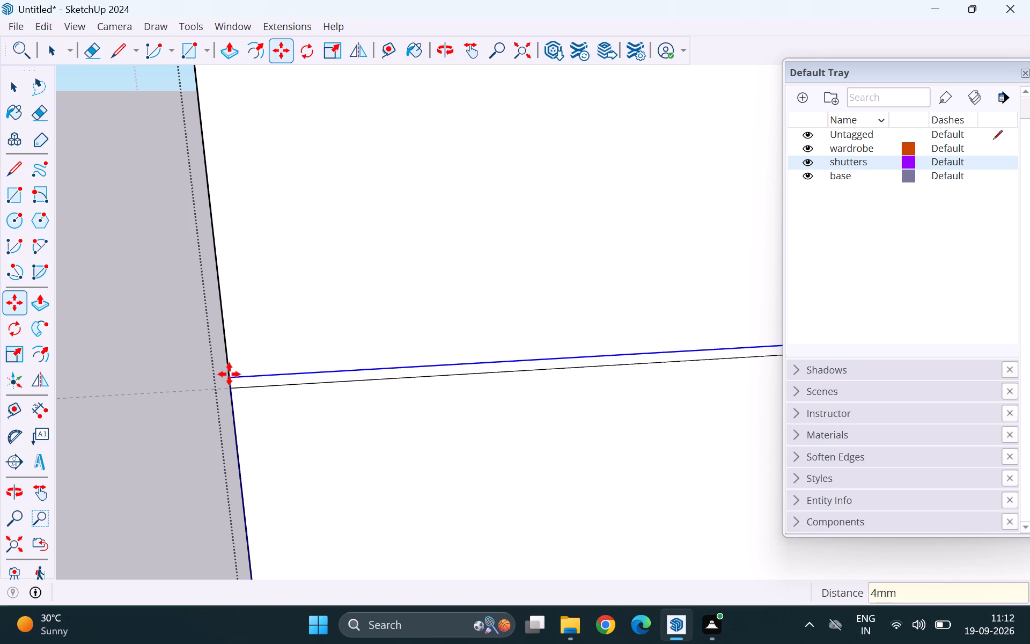
key(space)
click(202, 375)
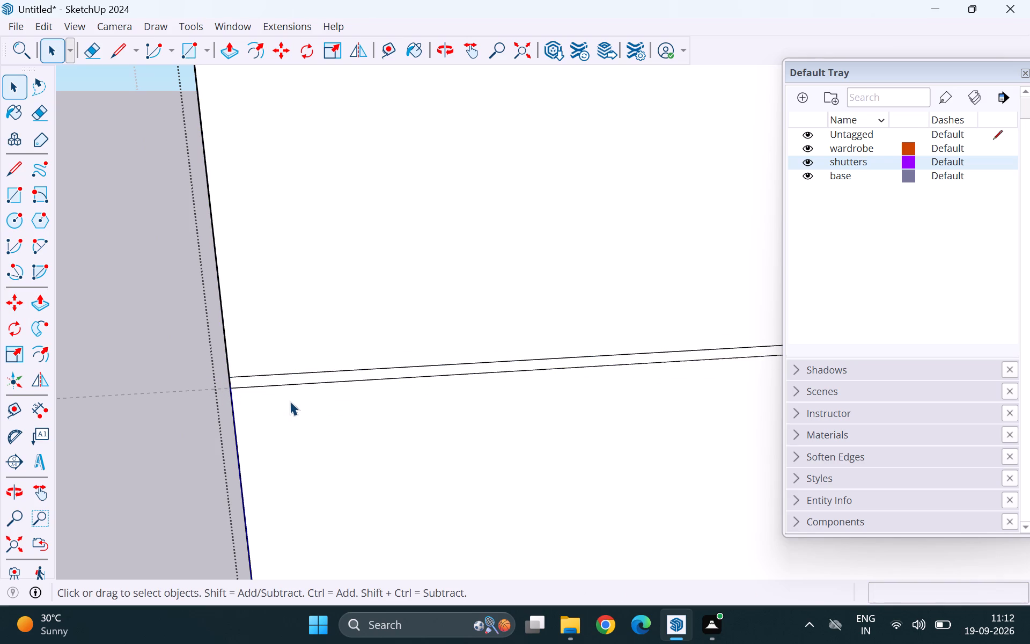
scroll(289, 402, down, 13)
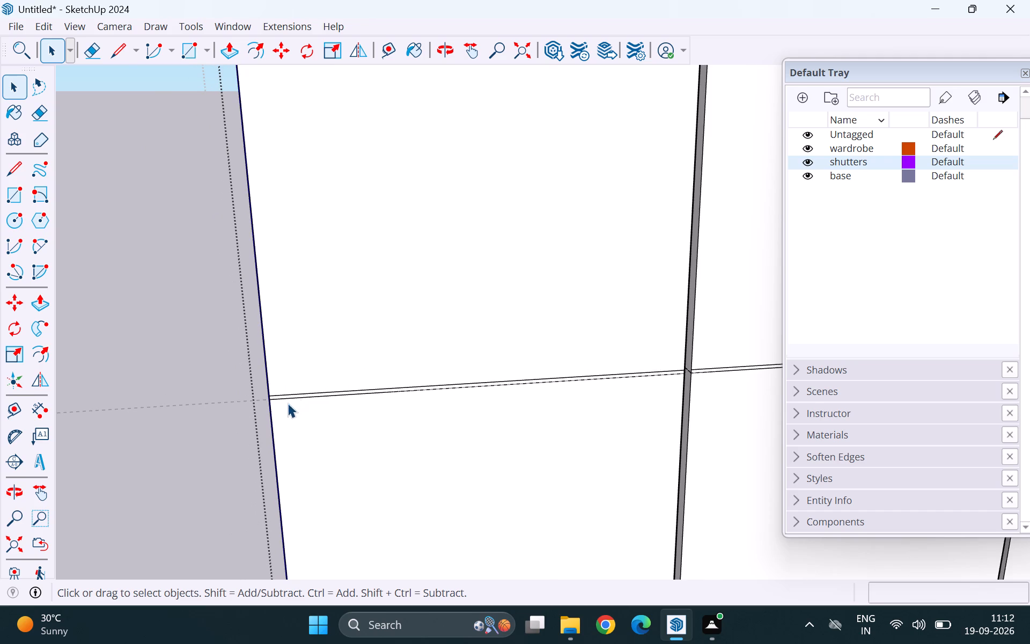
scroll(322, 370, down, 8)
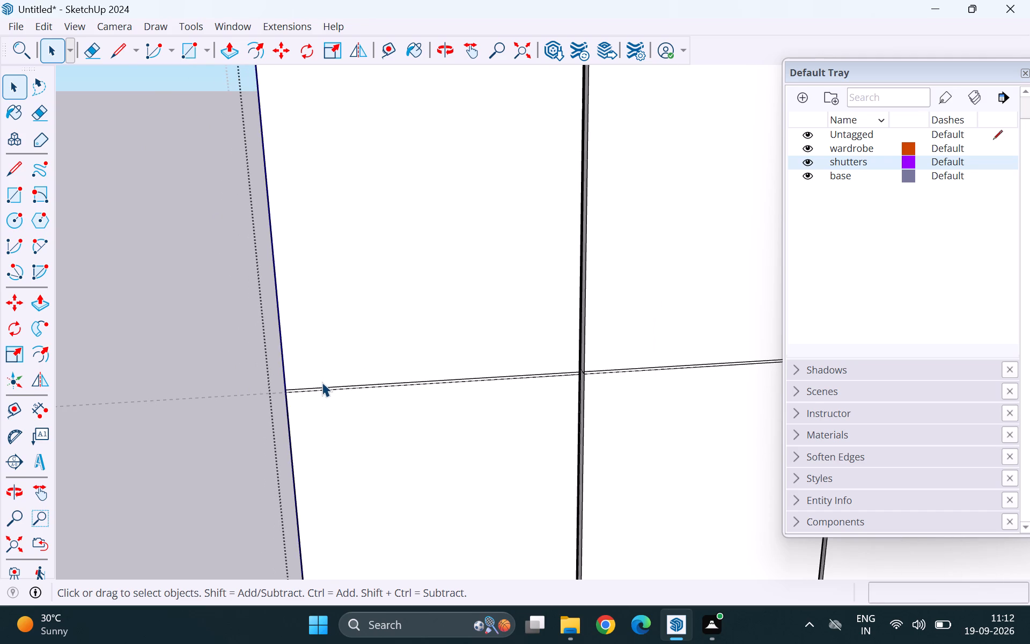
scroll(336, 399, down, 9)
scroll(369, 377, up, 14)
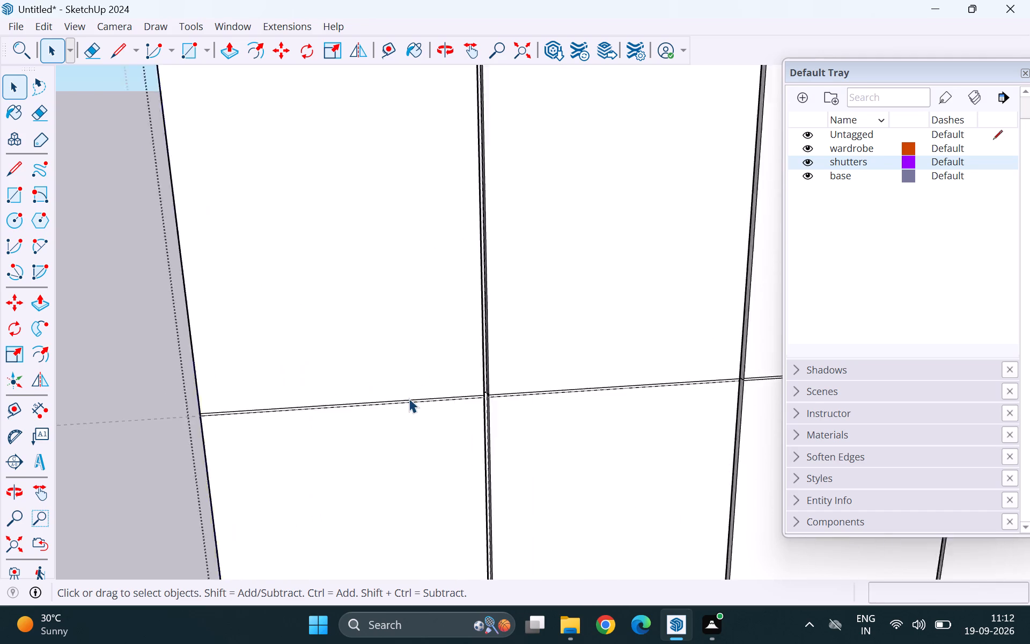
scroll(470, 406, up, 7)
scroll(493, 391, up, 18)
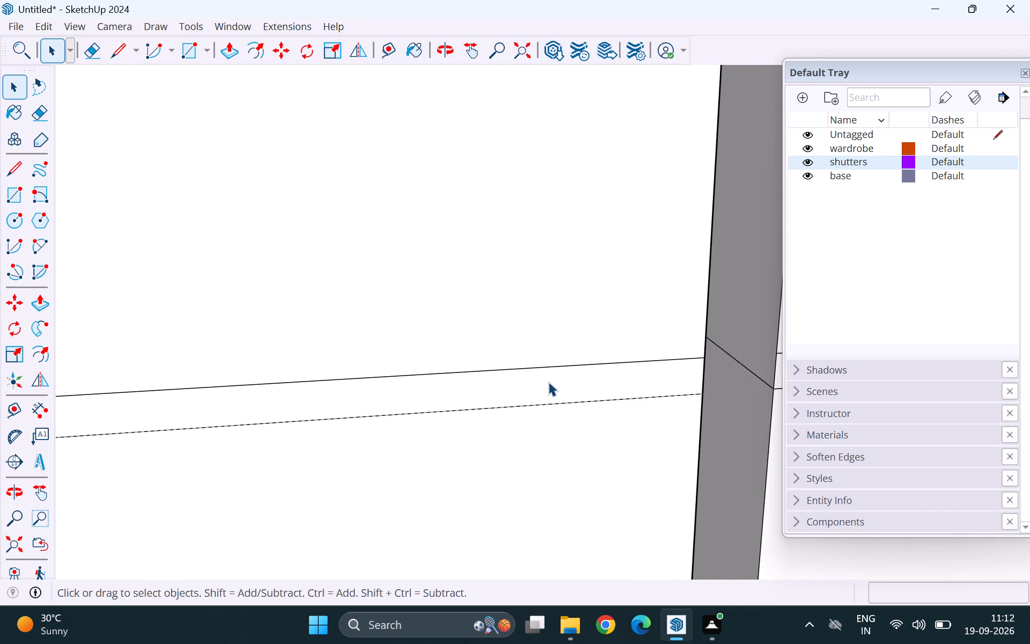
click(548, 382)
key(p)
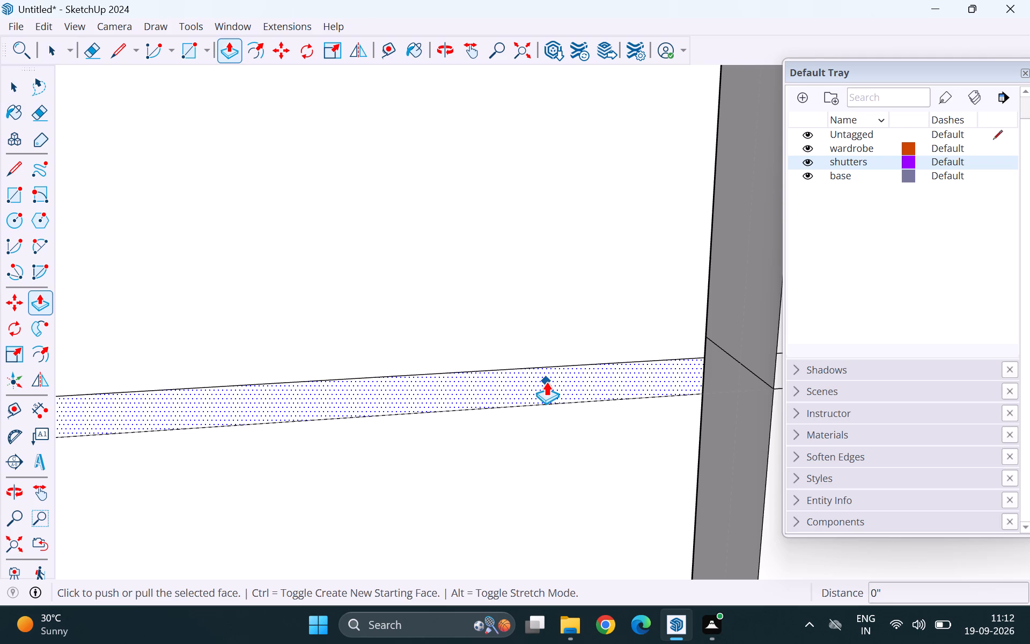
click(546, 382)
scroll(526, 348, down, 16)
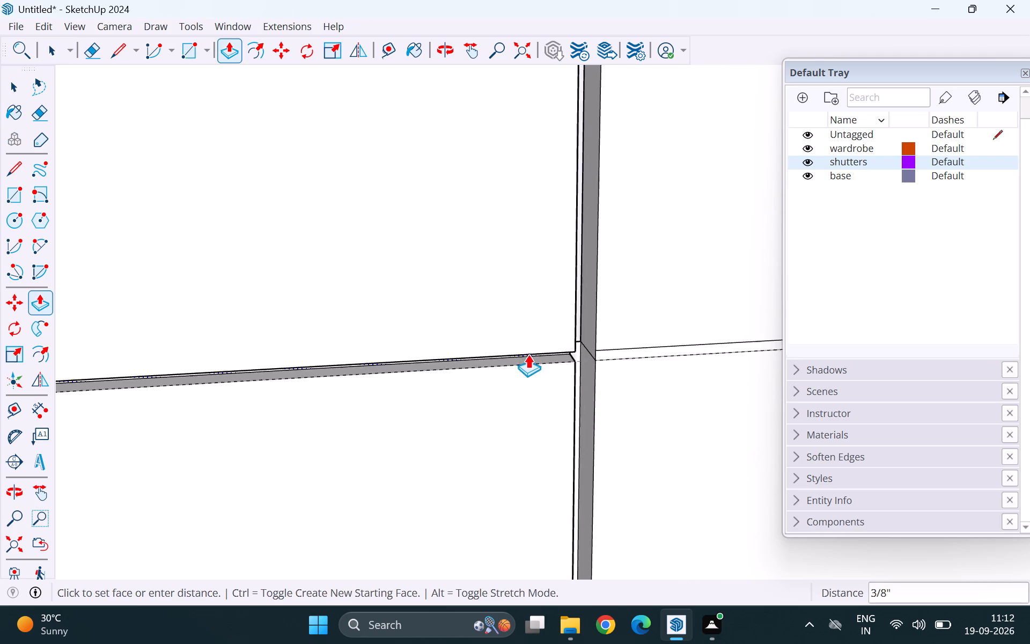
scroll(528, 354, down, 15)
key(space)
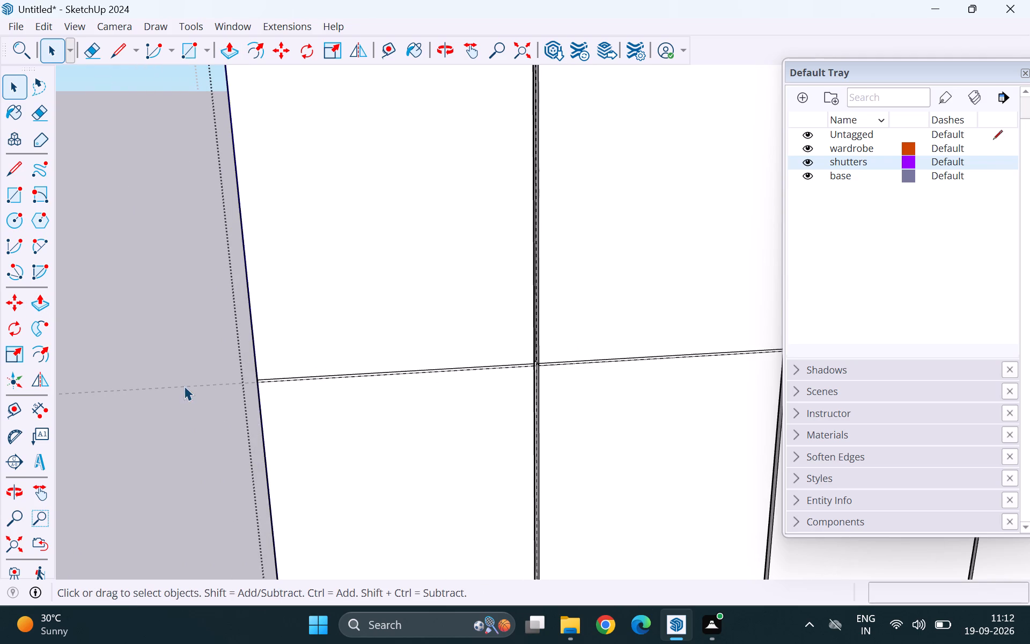
Push the narrow 4 mm strip on the leftmost shutter back 1" through the shutter's thickness to cut a horizontal gap.
scroll(181, 385, up, 1)
middle_drag(181, 385, 454, 415)
scroll(398, 458, up, 7)
scroll(352, 483, up, 7)
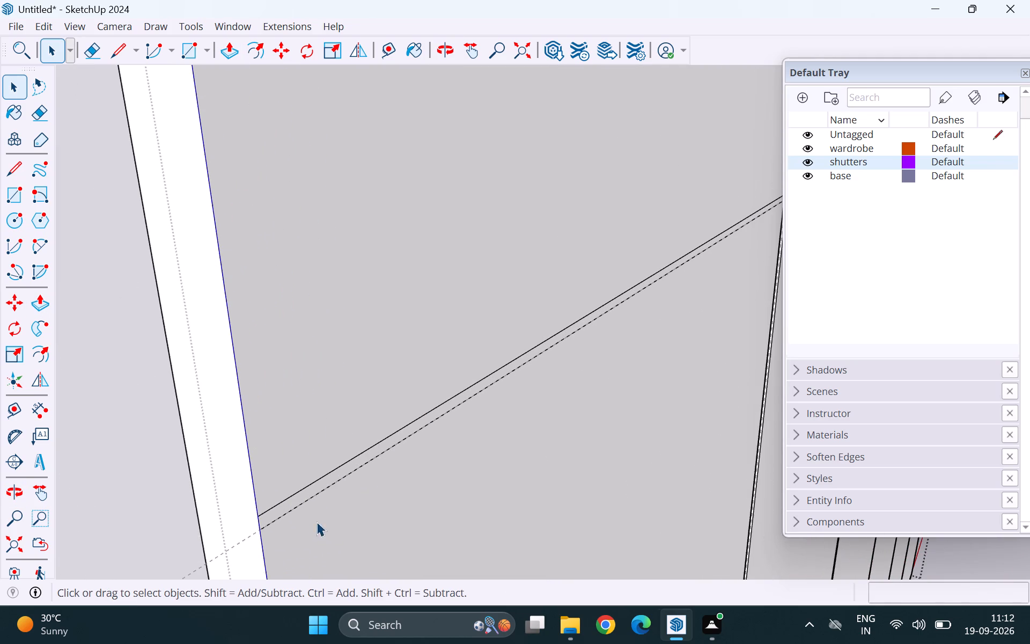
click(284, 506)
key(p)
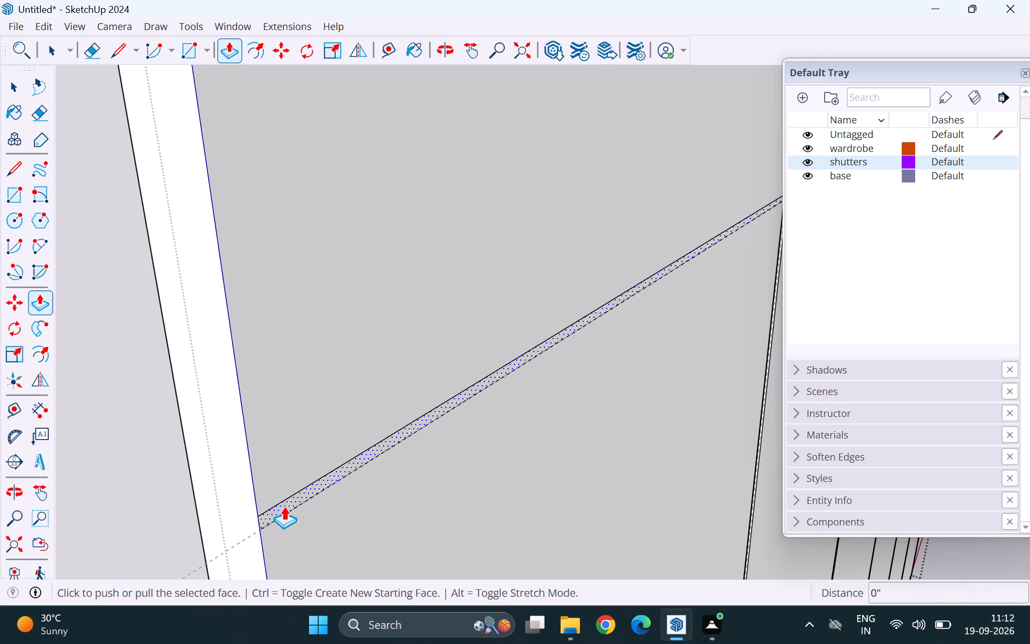
click(284, 506)
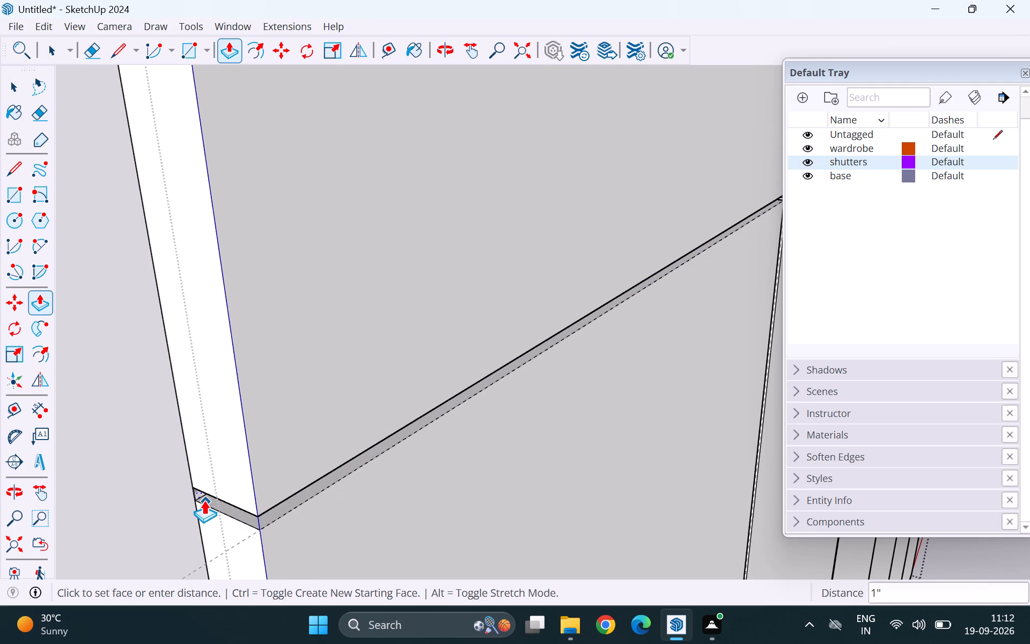
click(196, 495)
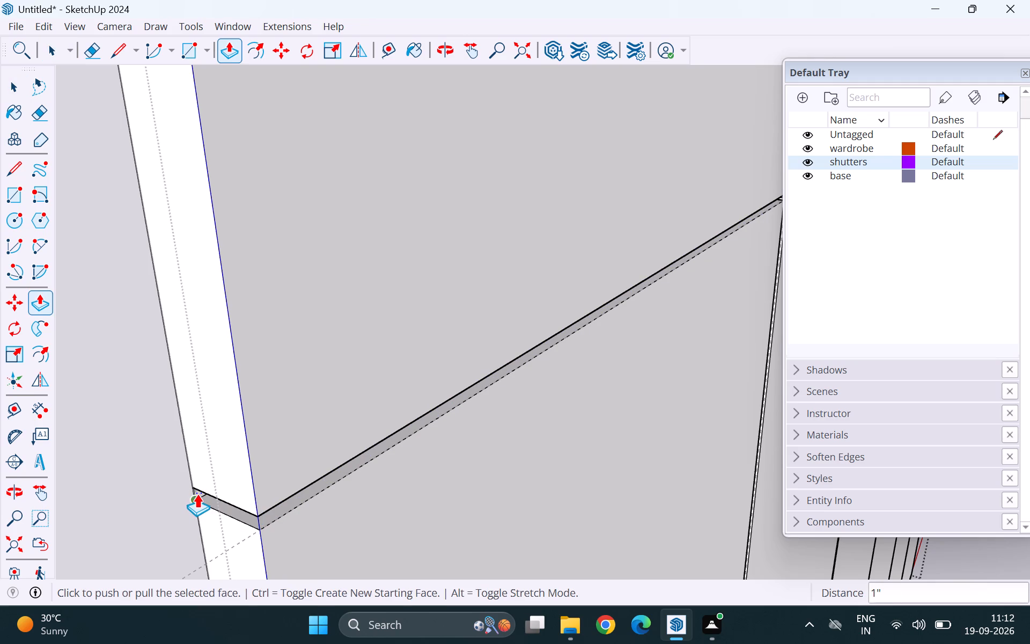
Push the 4 mm strip on one of the middle shutters back by the same depth as the leftmost shutter's strip.
scroll(174, 455, down, 20)
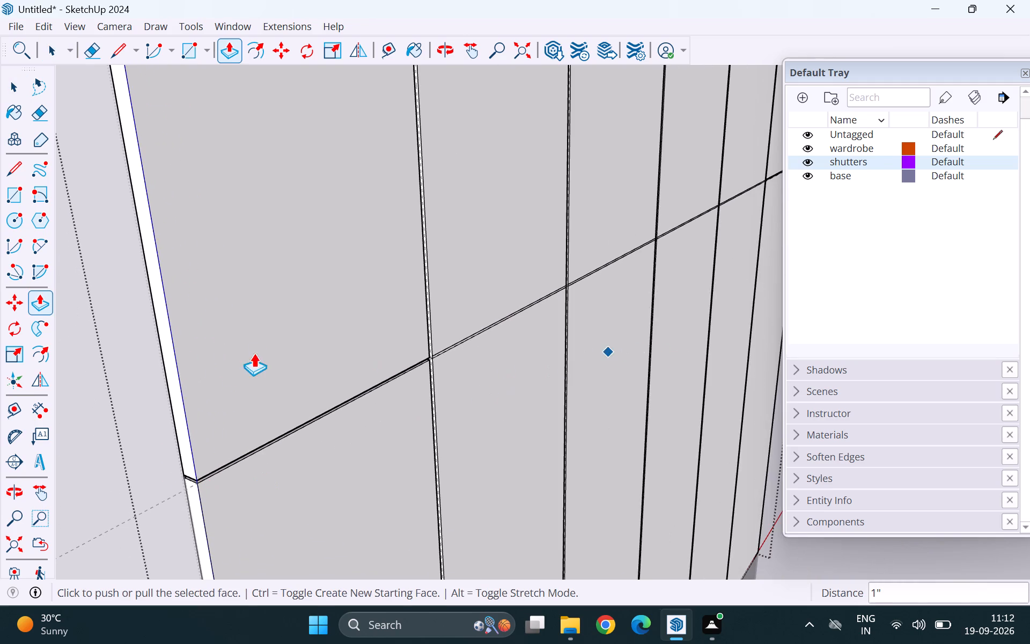
scroll(232, 363, down, 12)
middle_drag(573, 382, 314, 387)
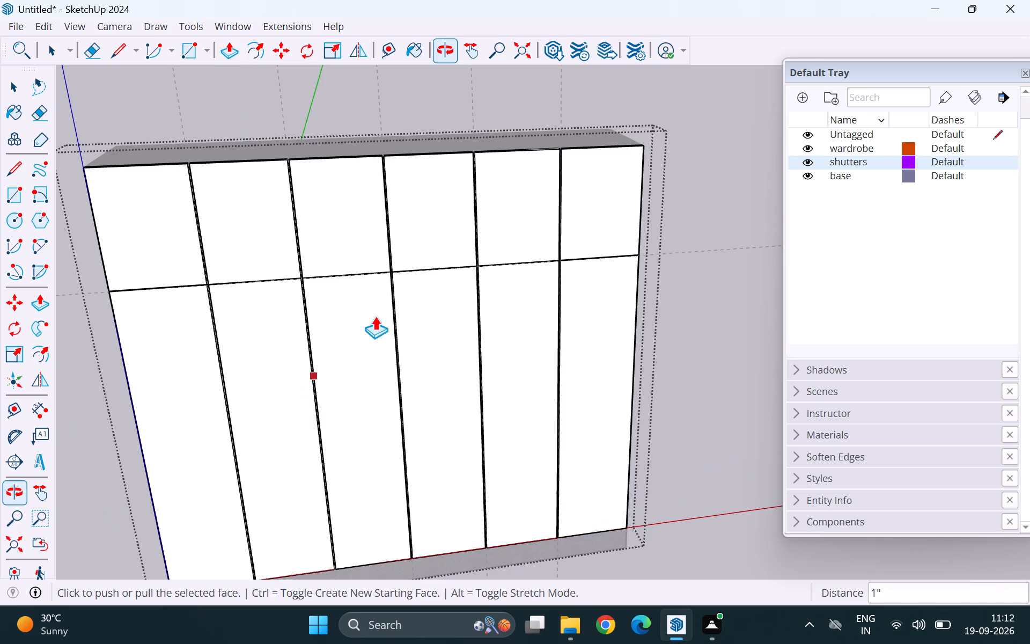
scroll(240, 266, up, 16)
scroll(357, 292, up, 20)
scroll(357, 292, up, 3)
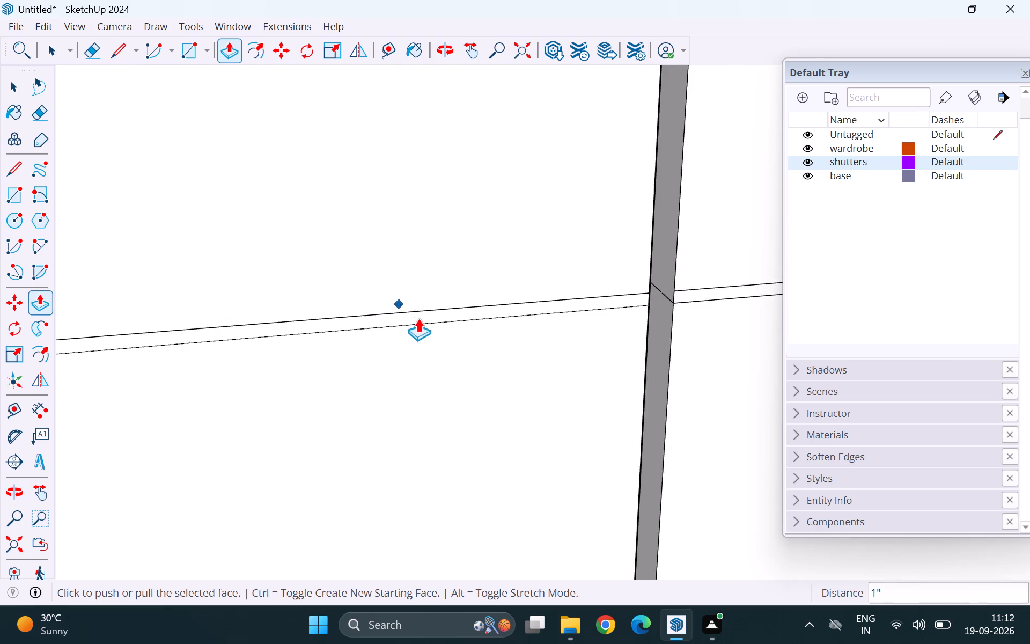
scroll(418, 318, up, 11)
key(space)
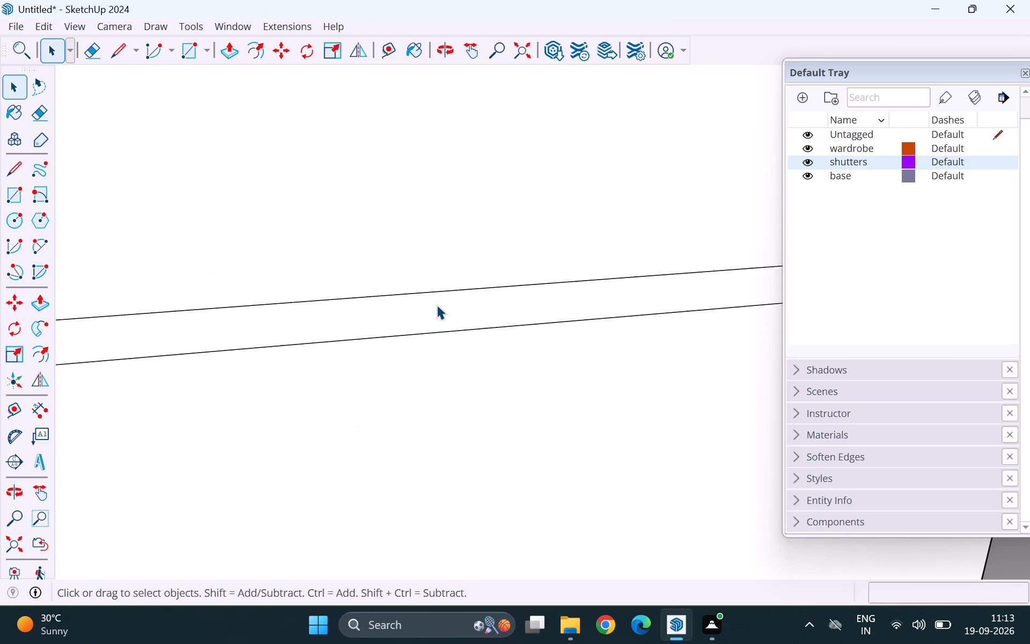
click(437, 305)
key(p)
double_click(437, 308)
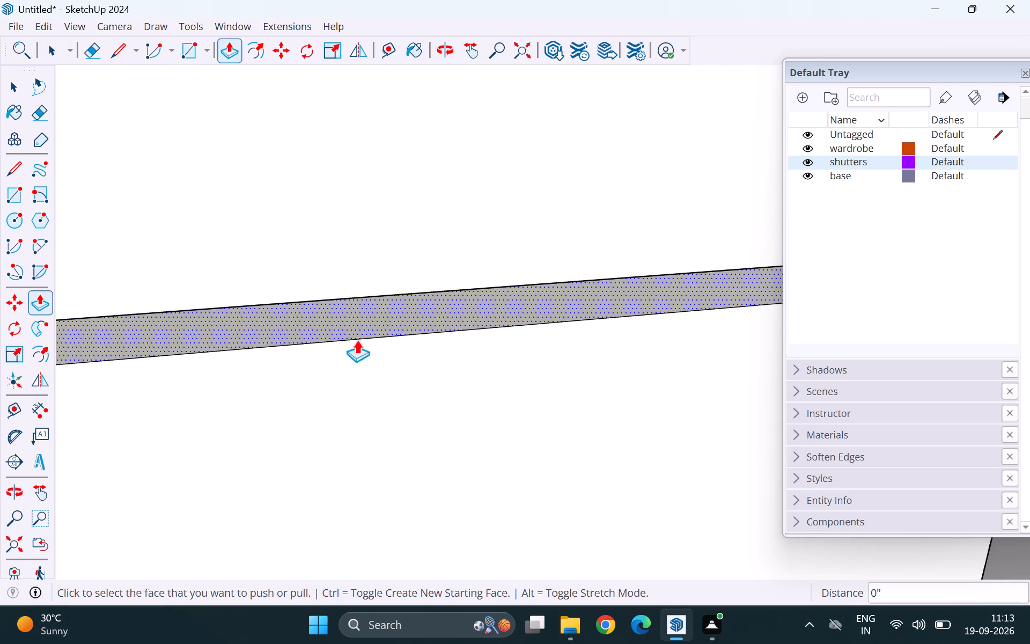
Push the 4 mm strip on the third shutter back by the same depth as the previous shutters' strips.
scroll(252, 361, down, 20)
scroll(252, 361, down, 4)
scroll(472, 345, up, 8)
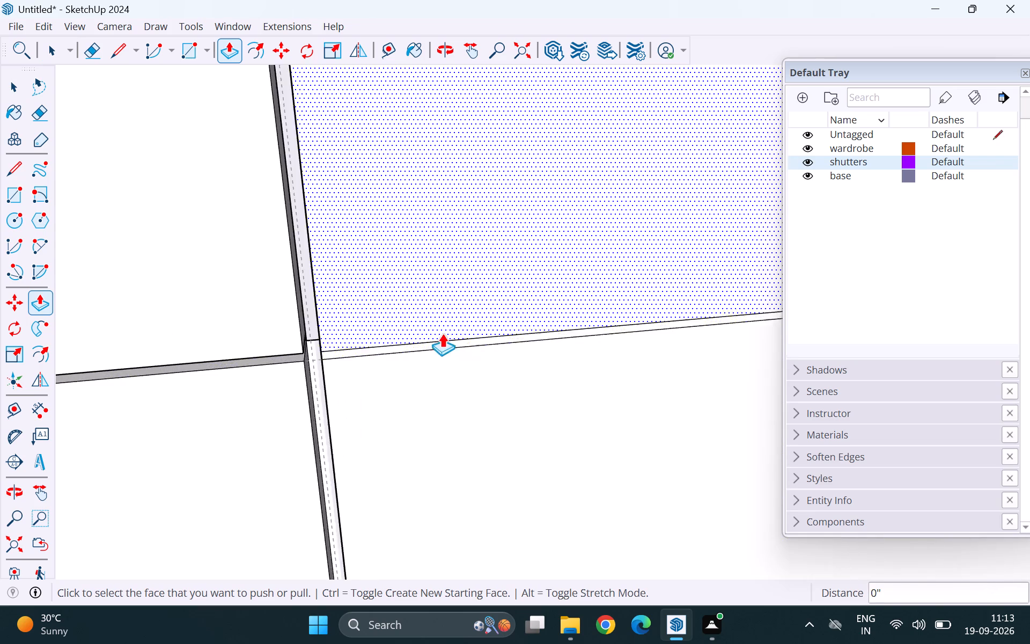
scroll(442, 333, up, 2)
middle_drag(407, 400, 404, 353)
scroll(395, 336, up, 10)
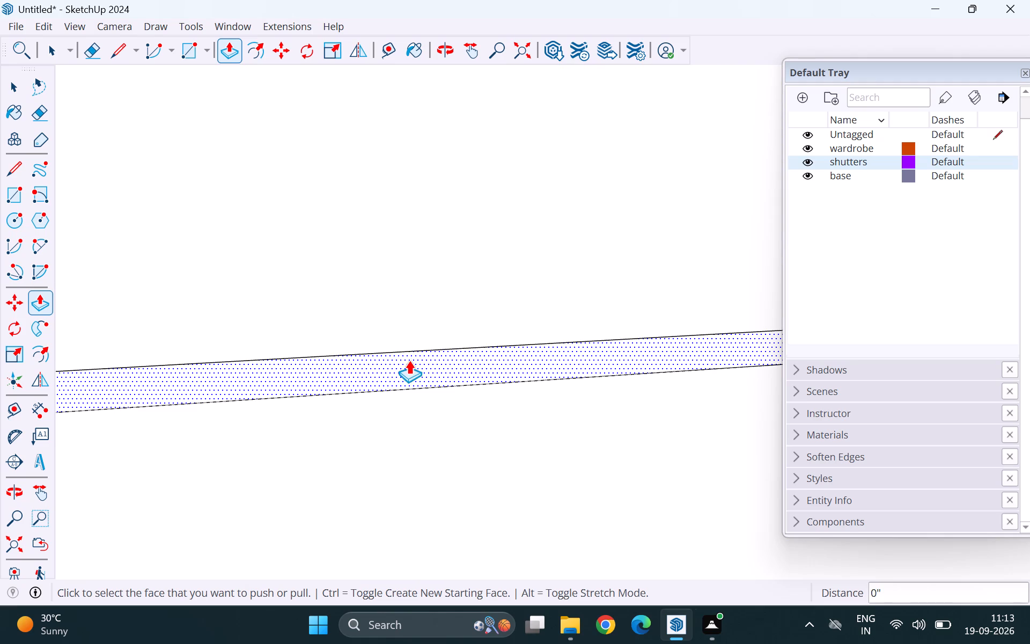
double_click(409, 360)
Push the 4 mm strip on the fourth shutter back by the same depth, continuing the horizontal gap.
scroll(255, 375, down, 20)
scroll(255, 375, down, 11)
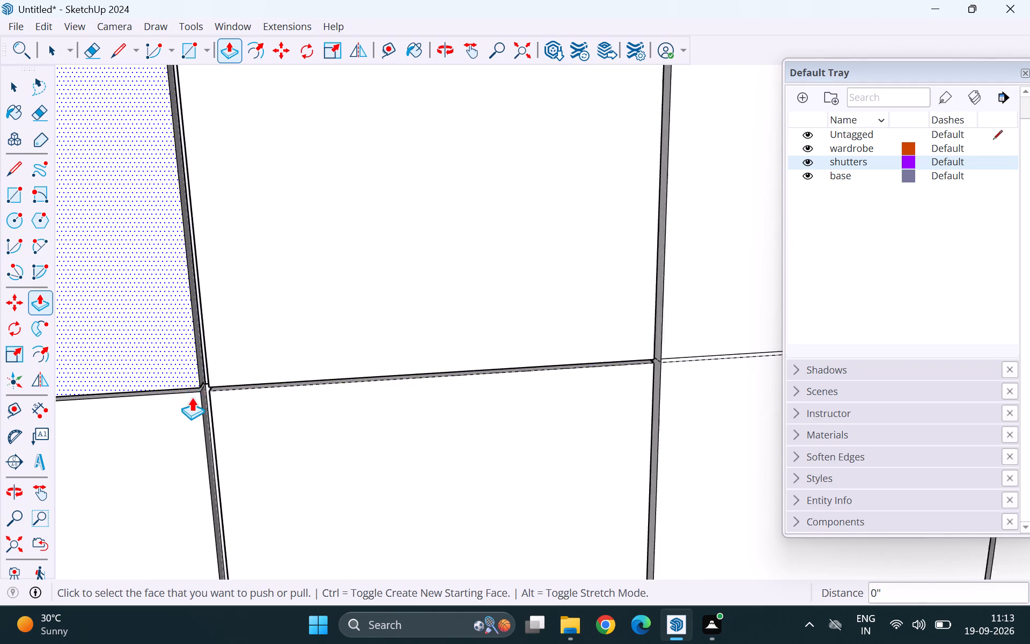
scroll(192, 397, down, 8)
scroll(475, 378, up, 20)
scroll(475, 378, up, 12)
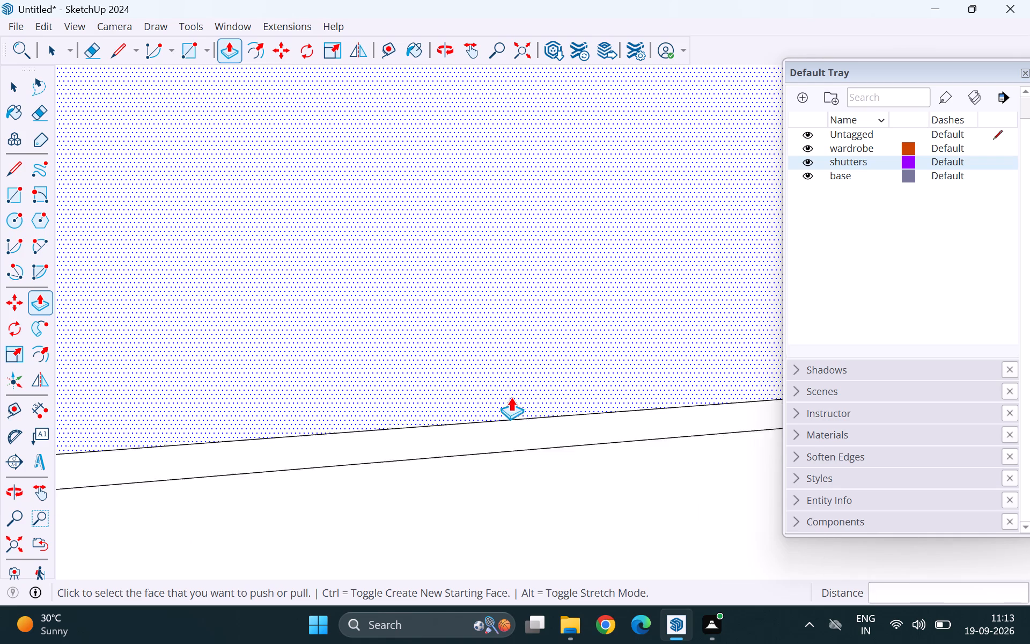
scroll(511, 397, up, 2)
double_click(520, 441)
Push the 4 mm strip on the fifth shutter back by the same depth as the others.
scroll(268, 388, down, 12)
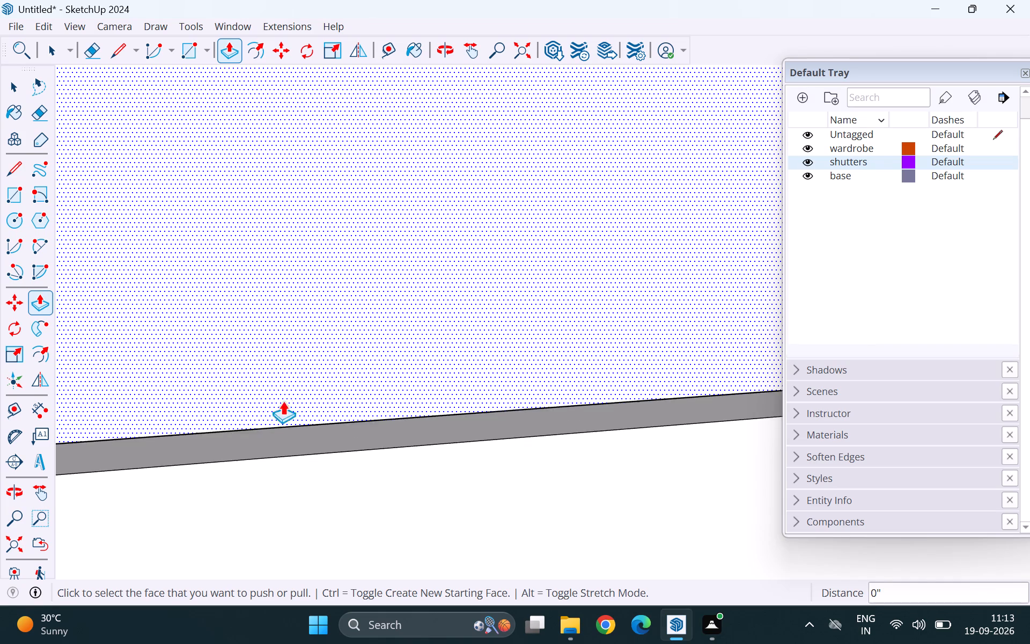
scroll(283, 401, down, 20)
scroll(283, 401, down, 7)
scroll(564, 391, up, 10)
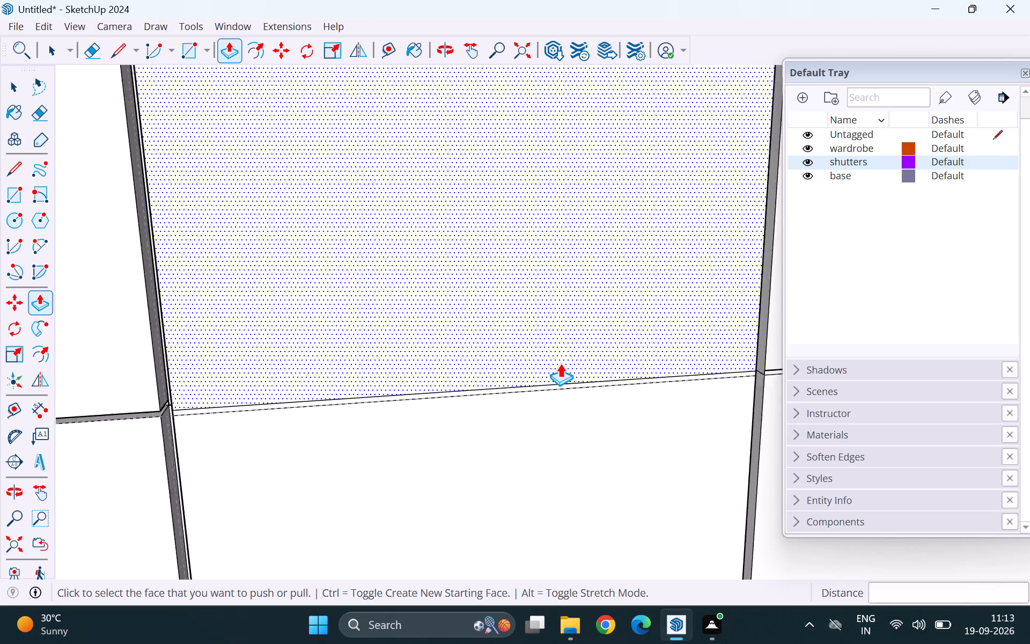
scroll(560, 363, up, 20)
scroll(560, 363, up, 2)
double_click(578, 485)
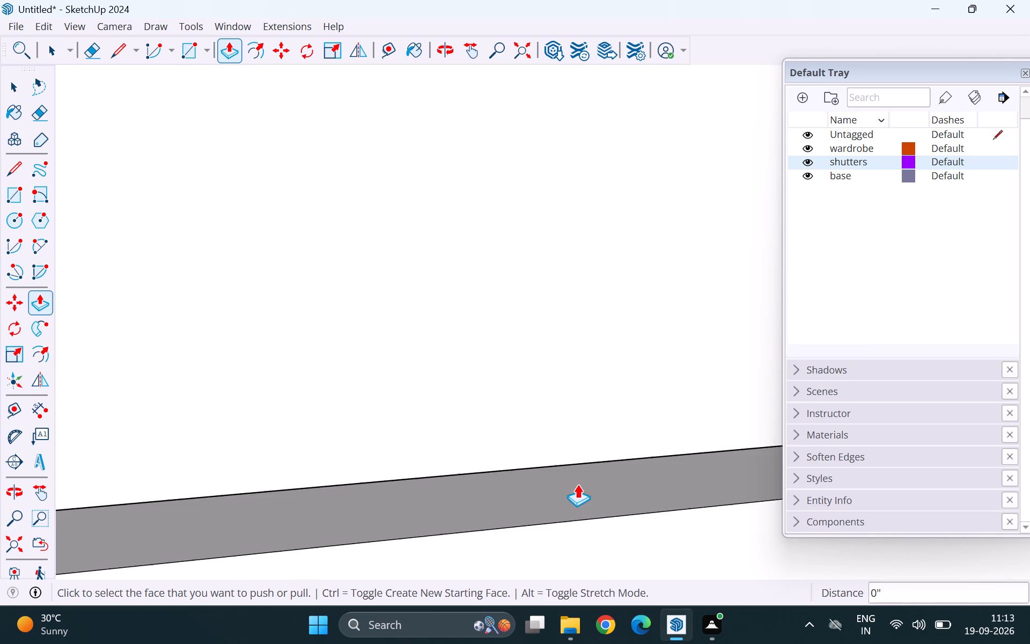
Check by selection whether the 4 mm strip on the last shutter is a separate face, then clear the selection.
scroll(317, 388, down, 20)
scroll(317, 388, down, 20)
scroll(317, 388, down, 1)
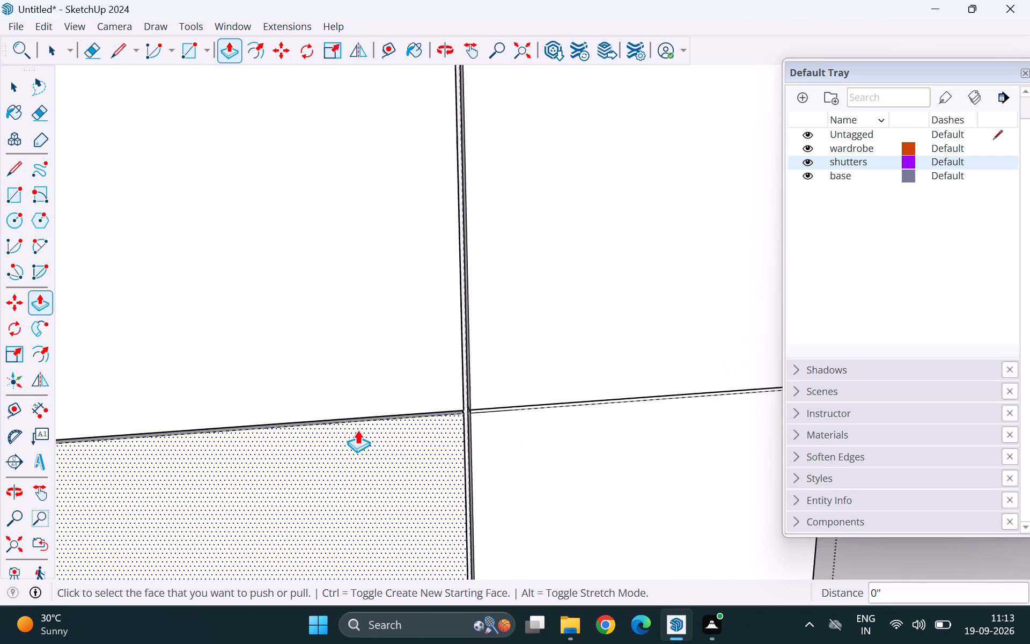
scroll(579, 405, up, 20)
scroll(579, 405, up, 7)
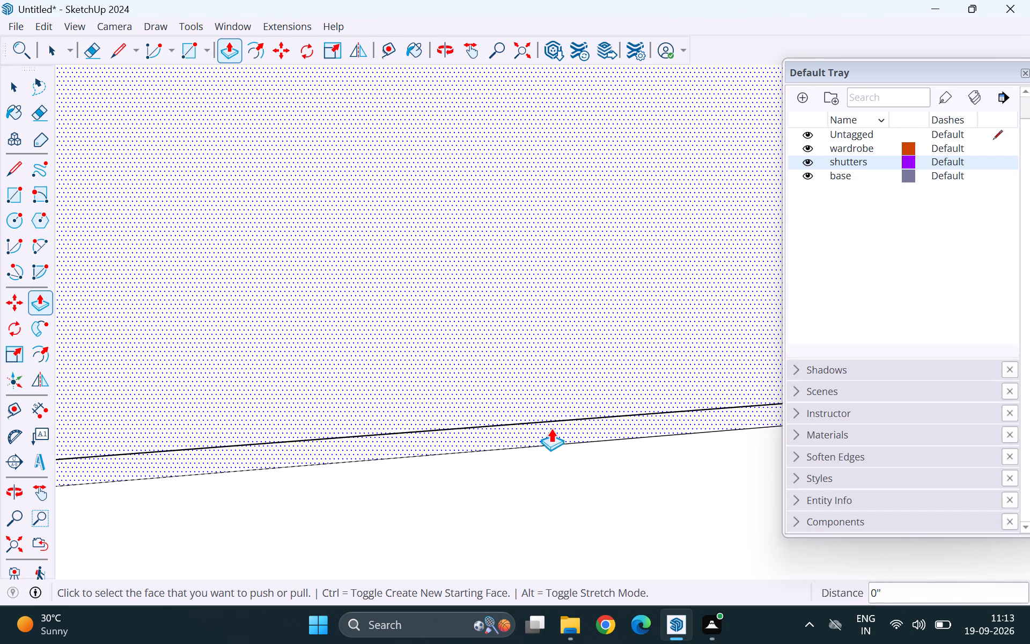
scroll(490, 285, down, 18)
scroll(571, 375, up, 7)
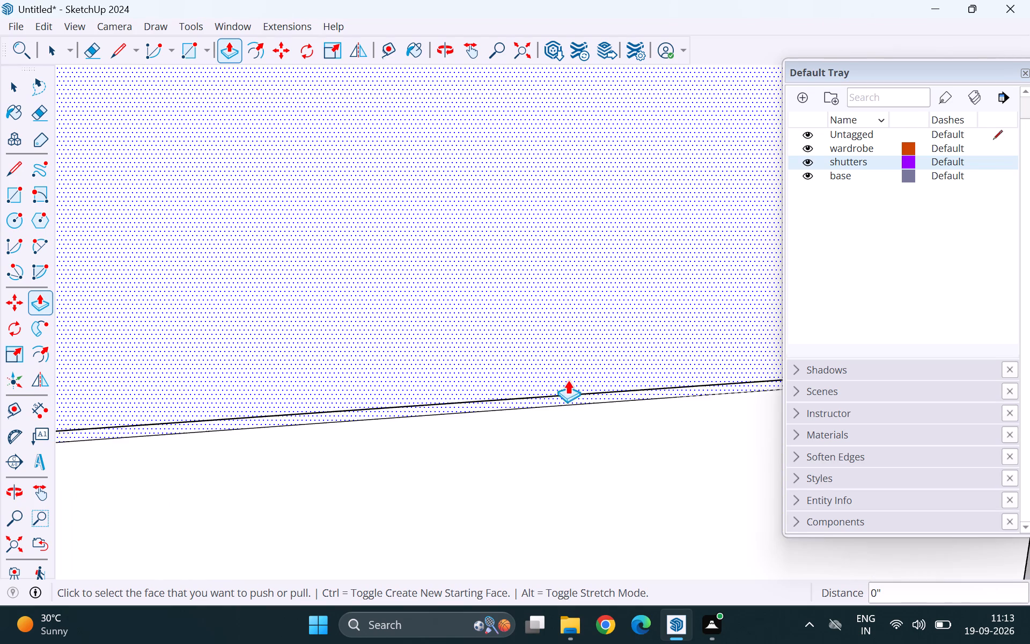
scroll(568, 380, up, 14)
key(space)
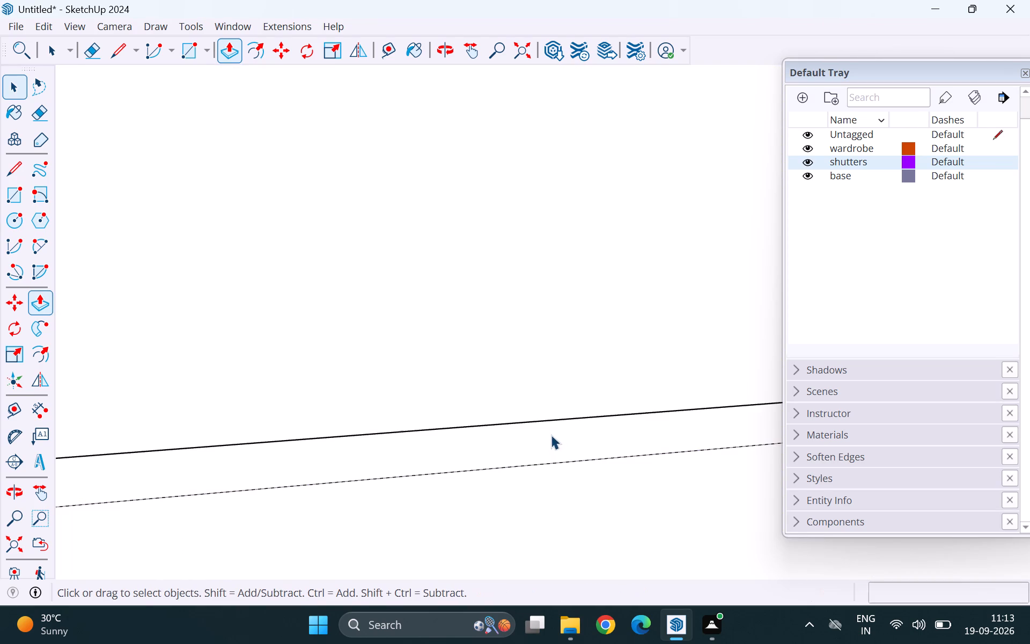
click(528, 444)
scroll(529, 443, down, 17)
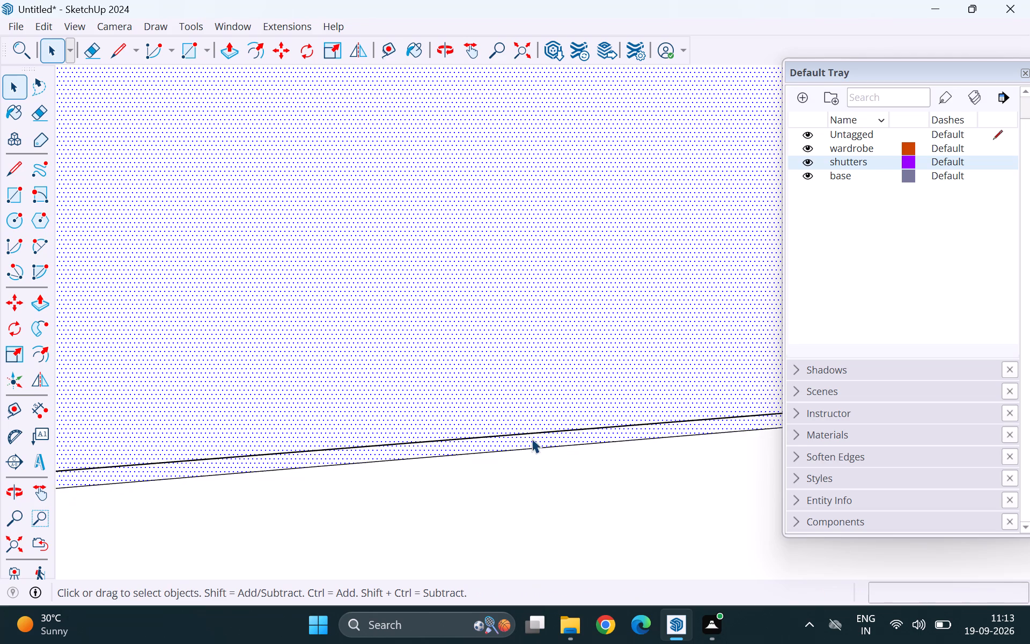
scroll(532, 438, down, 15)
scroll(393, 386, down, 5)
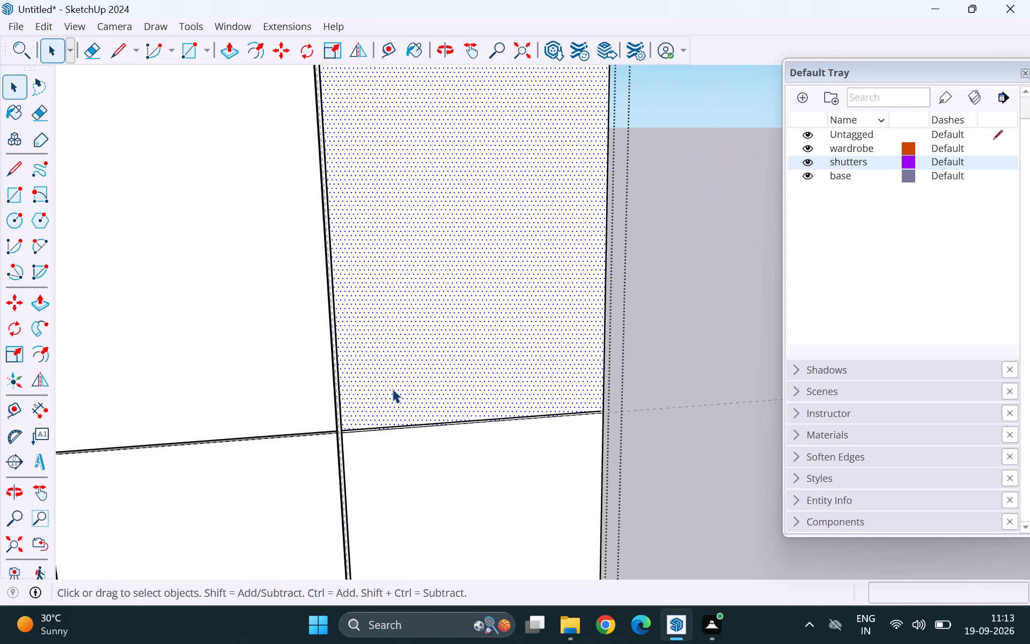
ctrl+click(498, 364)
shift+click(498, 373)
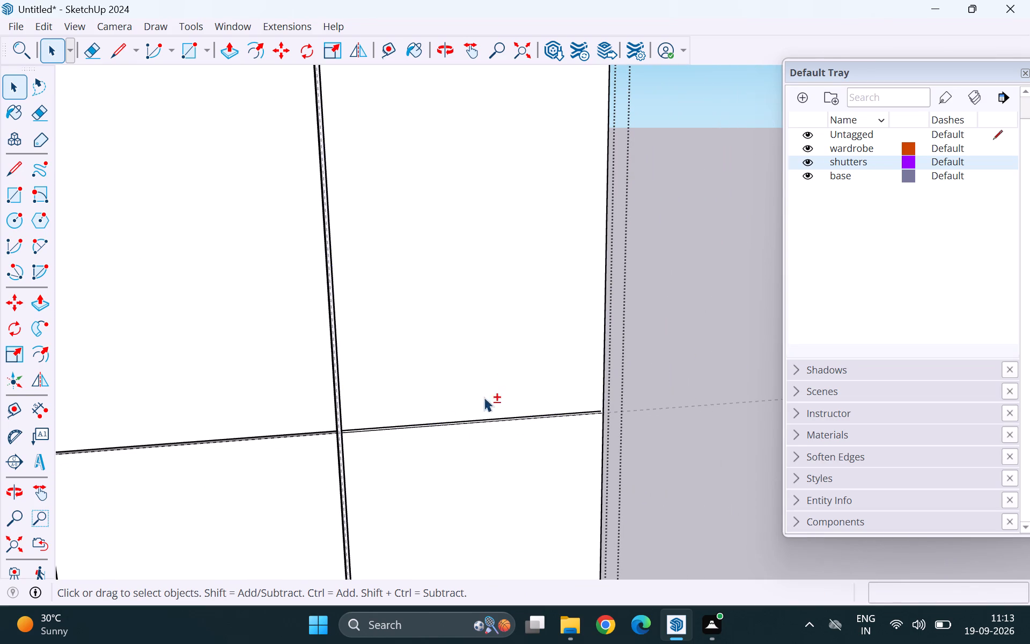
Draw a line about 3/16" long extending the last shutter's upper dividing edge to its outer vertical edge.
scroll(343, 429, up, 20)
scroll(304, 424, up, 6)
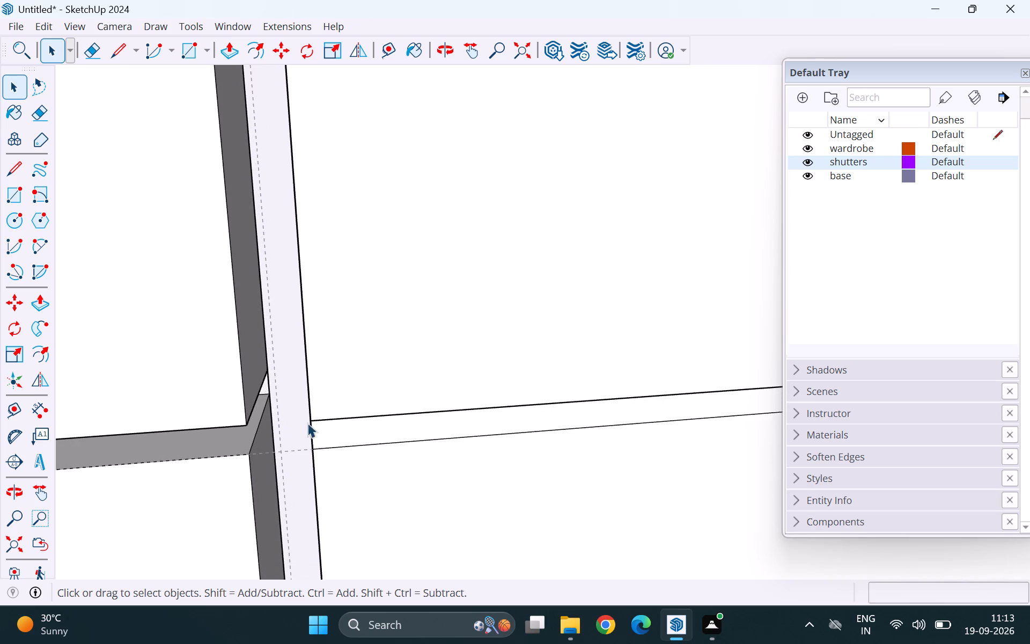
scroll(307, 423, up, 6)
scroll(307, 415, down, 19)
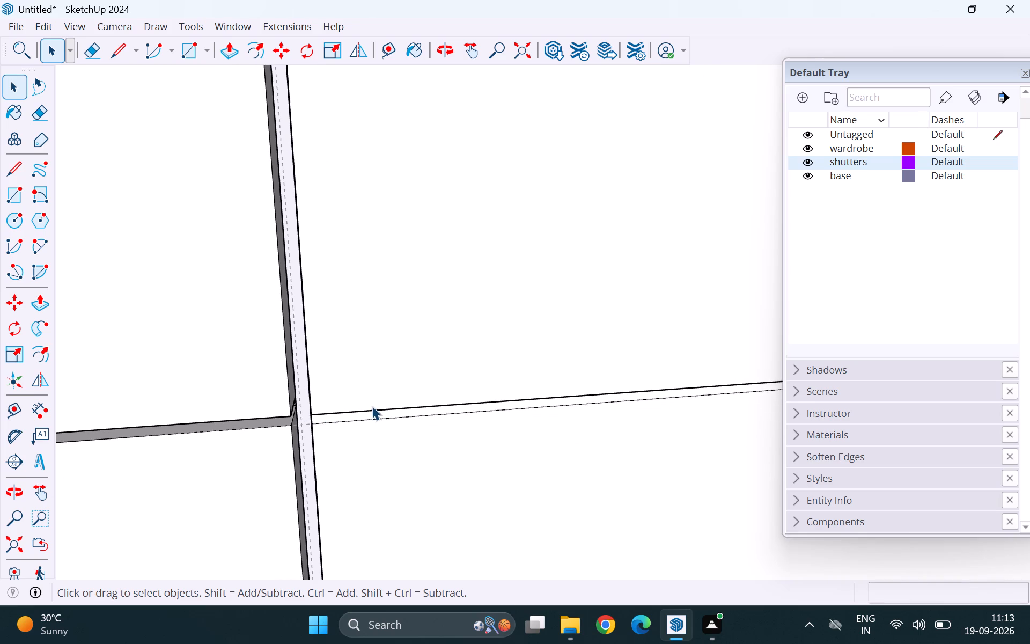
scroll(269, 415, down, 6)
middle_drag(393, 391, 195, 471)
scroll(300, 438, up, 1)
scroll(274, 321, up, 7)
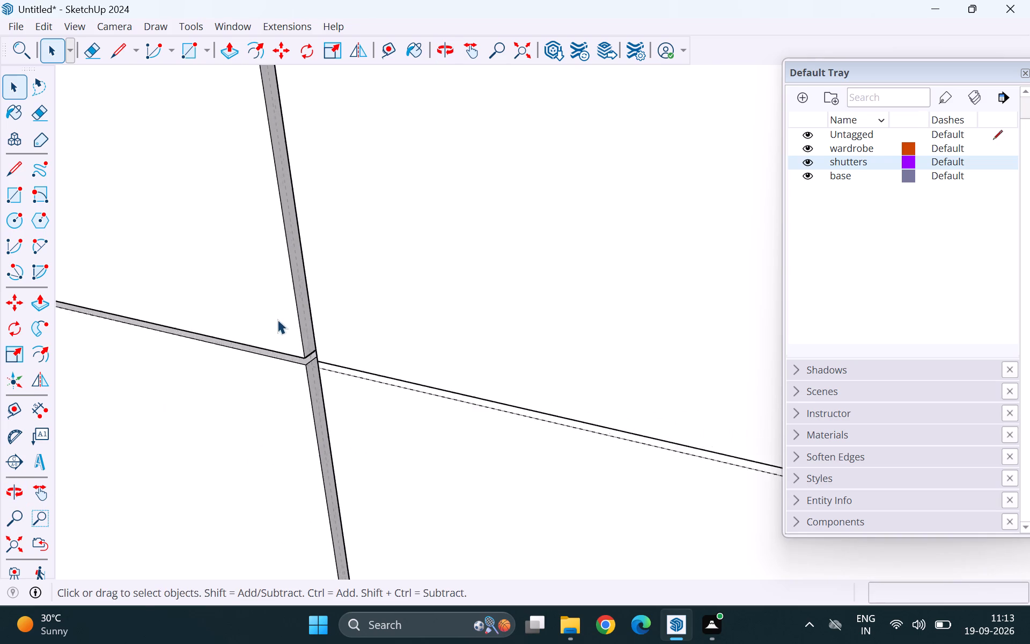
scroll(373, 390, up, 1)
middle_drag(372, 390, 152, 375)
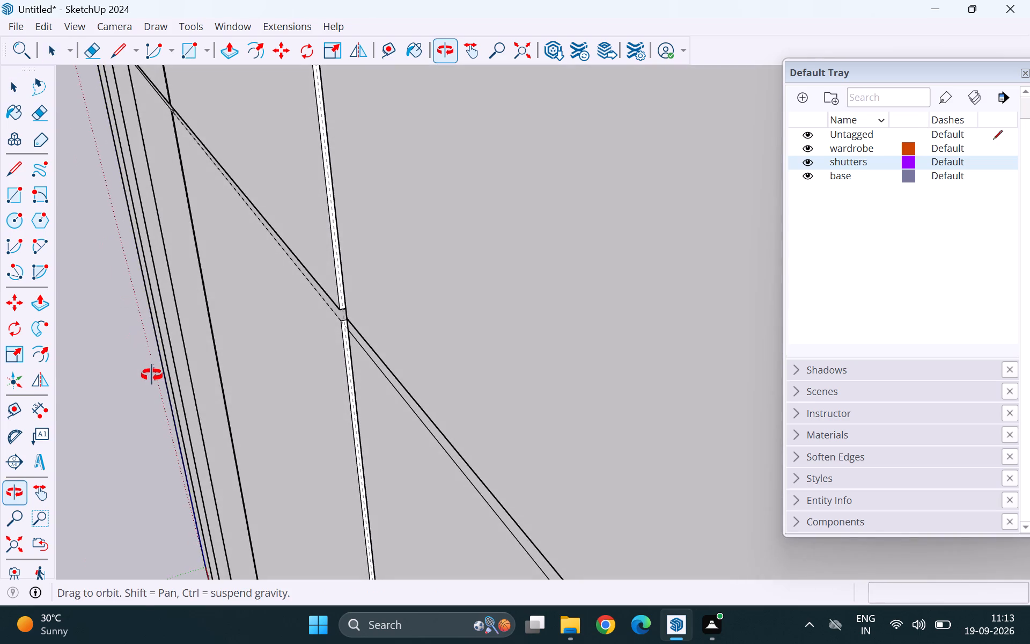
middle_drag(152, 375, 150, 376)
middle_drag(147, 377, 107, 378)
scroll(126, 324, down, 8)
scroll(196, 323, down, 12)
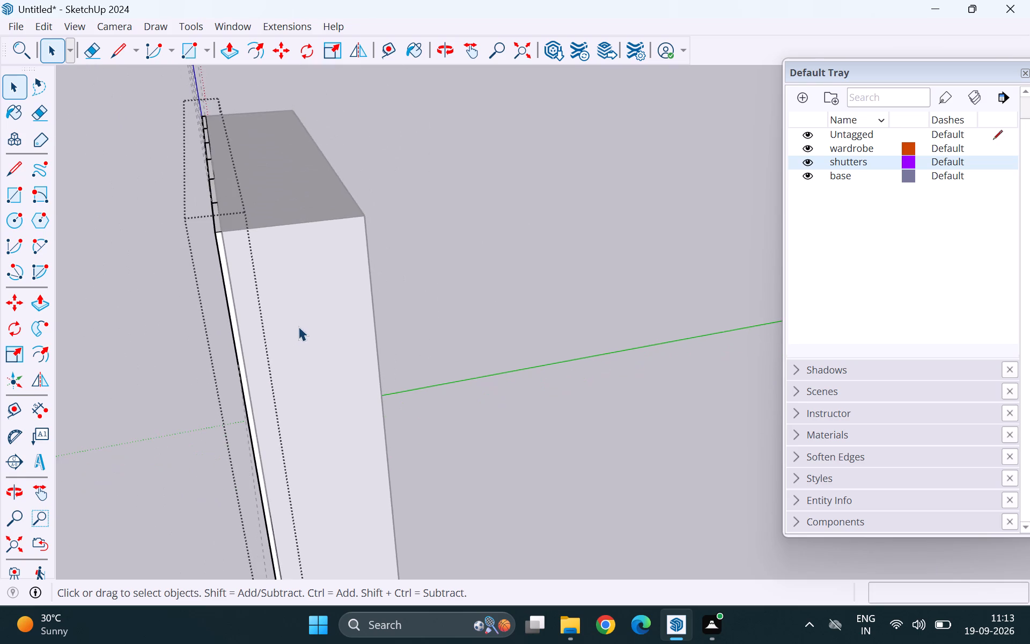
scroll(229, 316, up, 6)
scroll(252, 386, up, 5)
scroll(263, 398, down, 6)
middle_drag(217, 432, 323, 403)
scroll(544, 346, up, 7)
scroll(442, 364, up, 17)
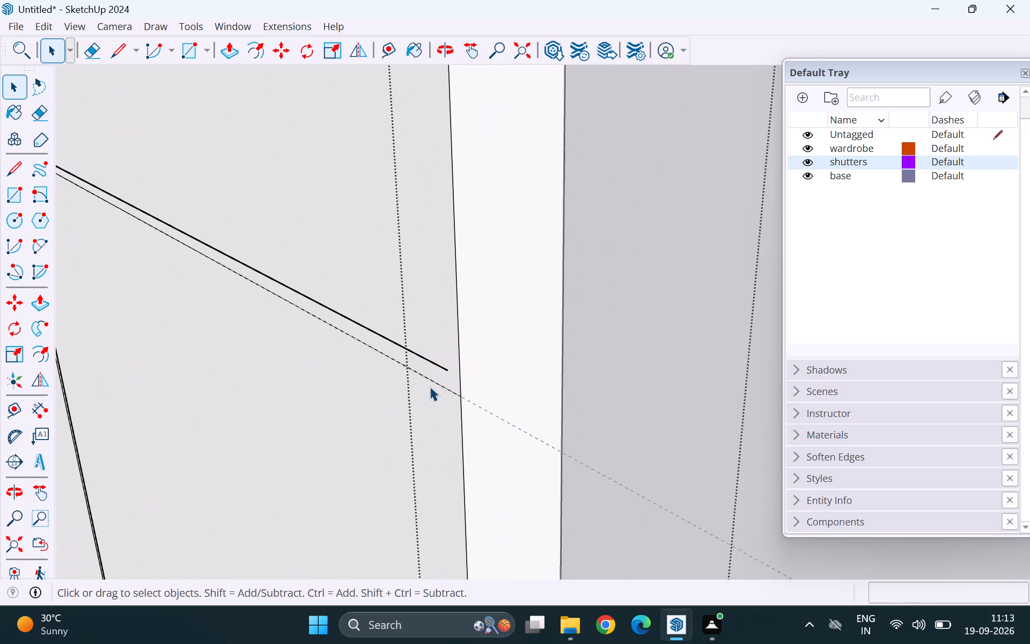
scroll(426, 383, up, 5)
key(l)
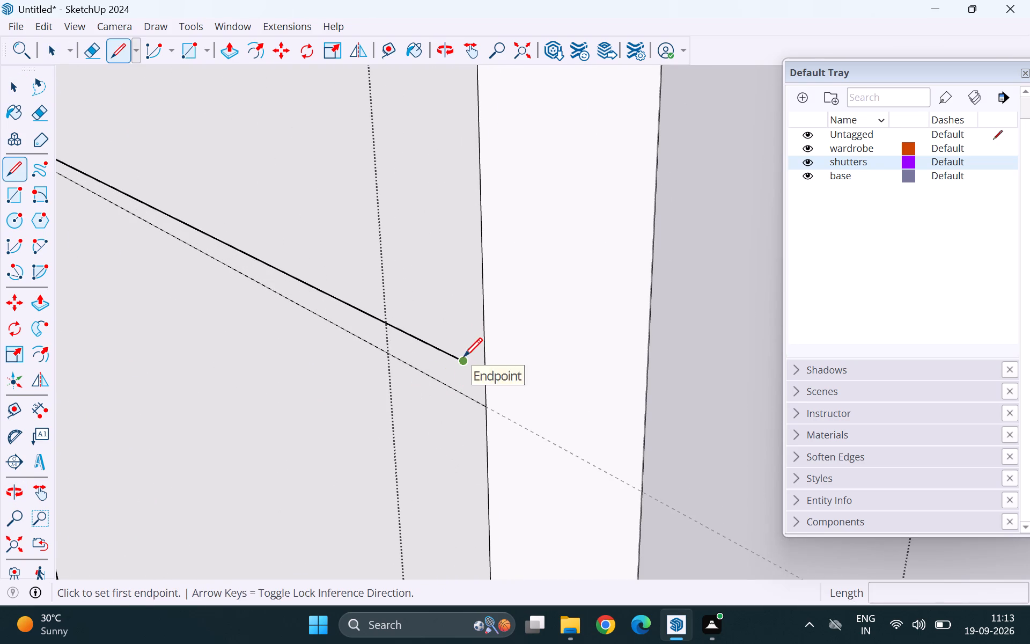
click(464, 356)
click(486, 371)
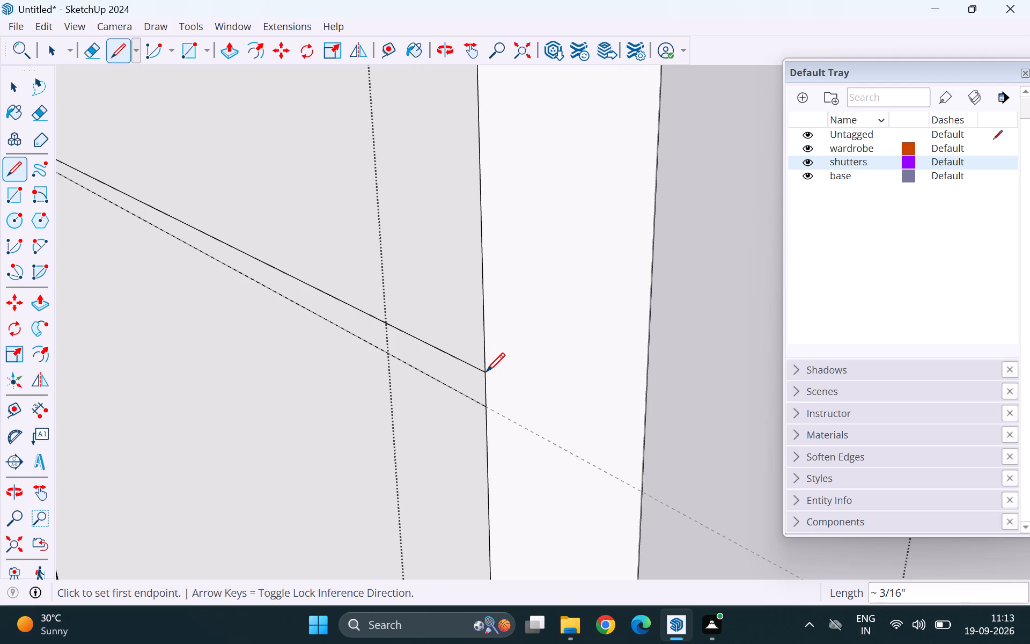
Push the last shutter's 4 mm strip back 1" through its thickness, then leave the shutters group.
key(p)
drag(463, 375, 472, 370)
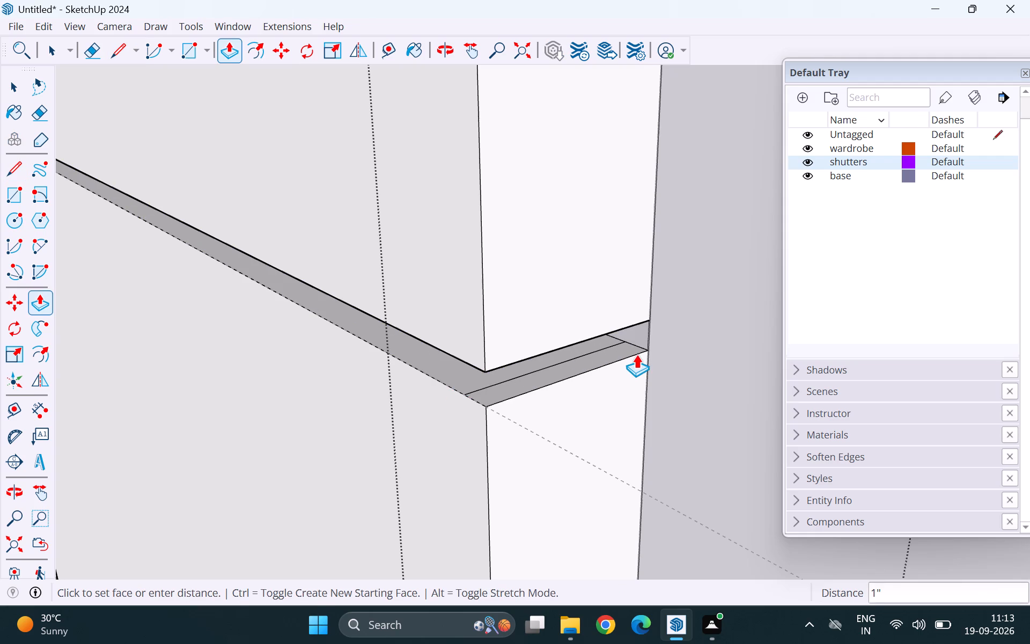
click(643, 347)
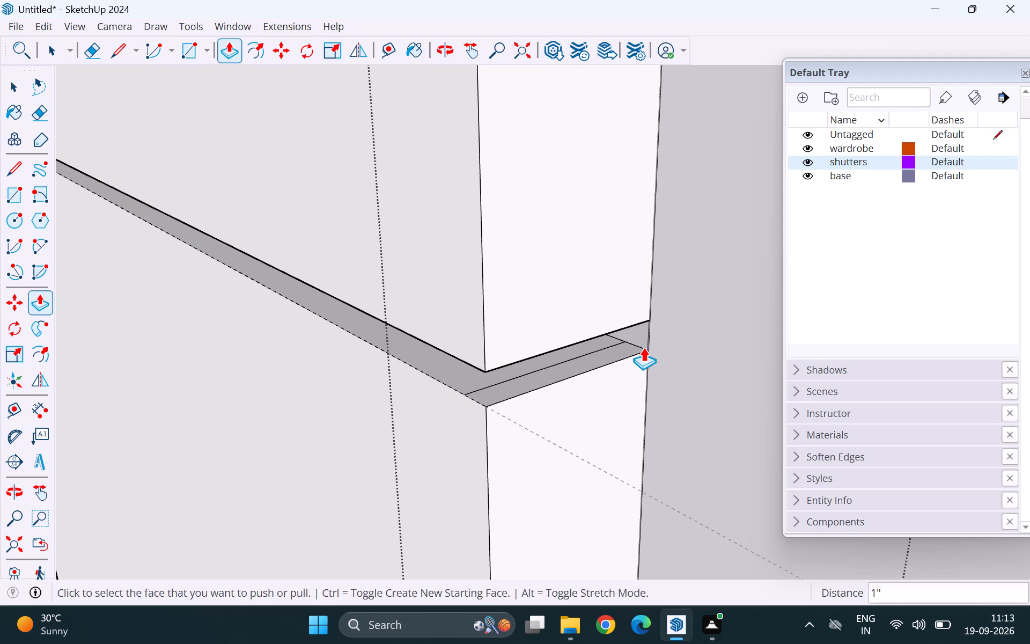
key(space)
scroll(584, 345, down, 20)
scroll(584, 345, down, 13)
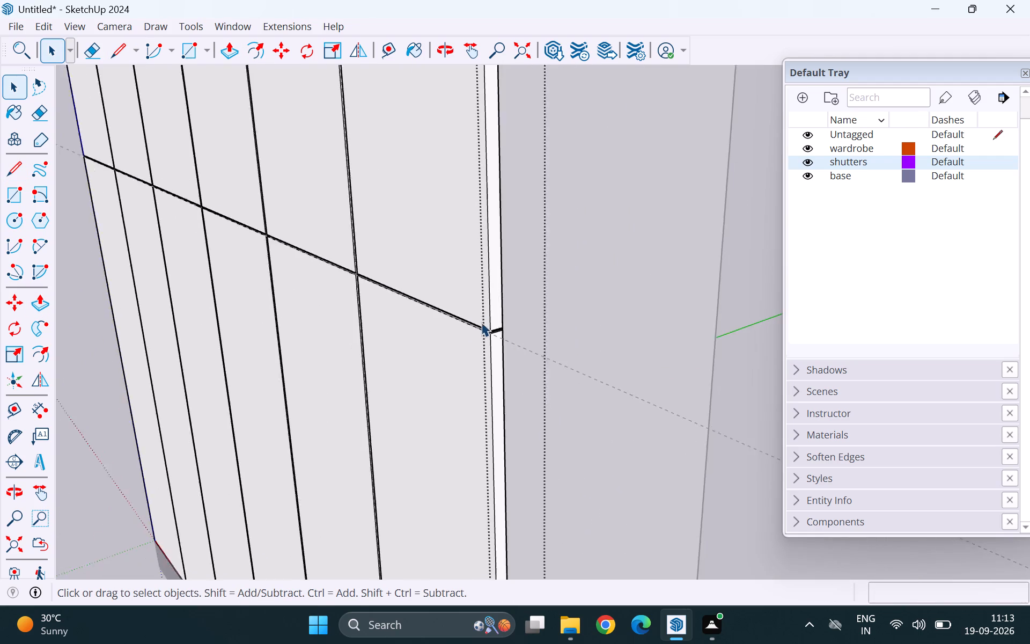
scroll(481, 322, down, 9)
click(672, 290)
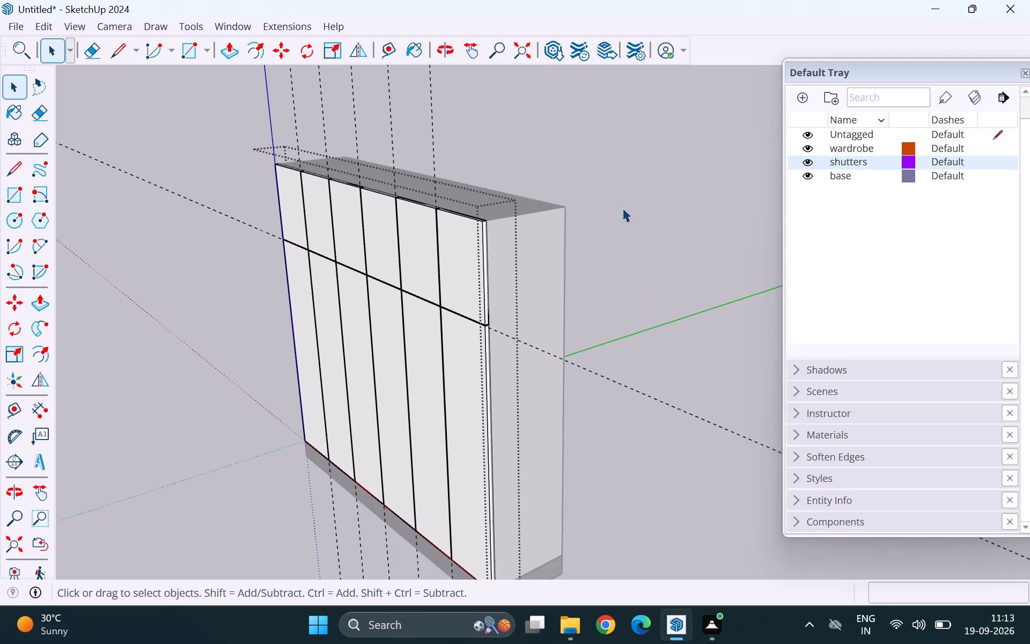
click(620, 195)
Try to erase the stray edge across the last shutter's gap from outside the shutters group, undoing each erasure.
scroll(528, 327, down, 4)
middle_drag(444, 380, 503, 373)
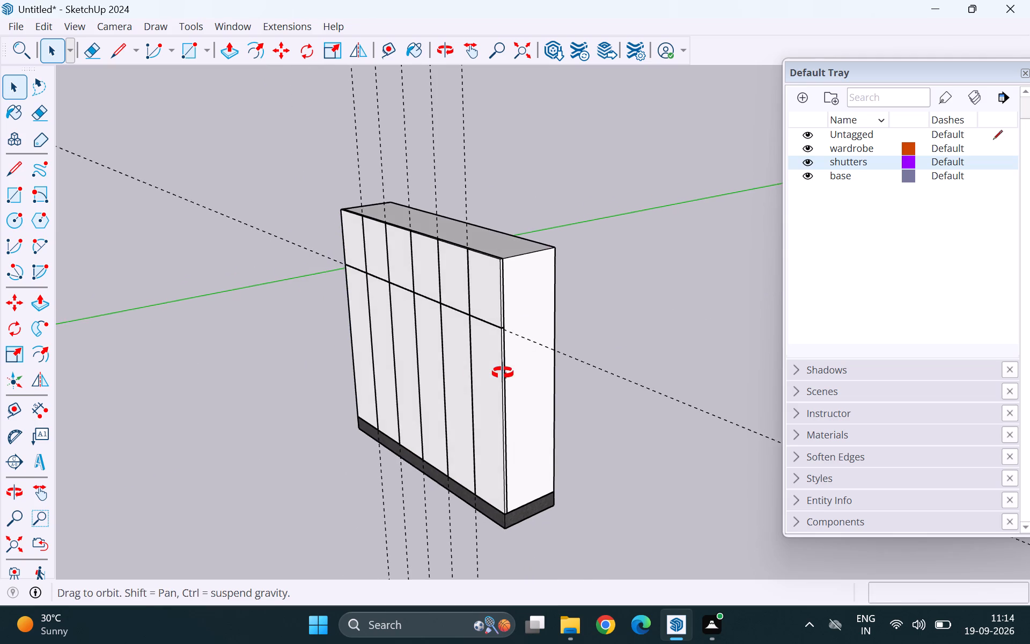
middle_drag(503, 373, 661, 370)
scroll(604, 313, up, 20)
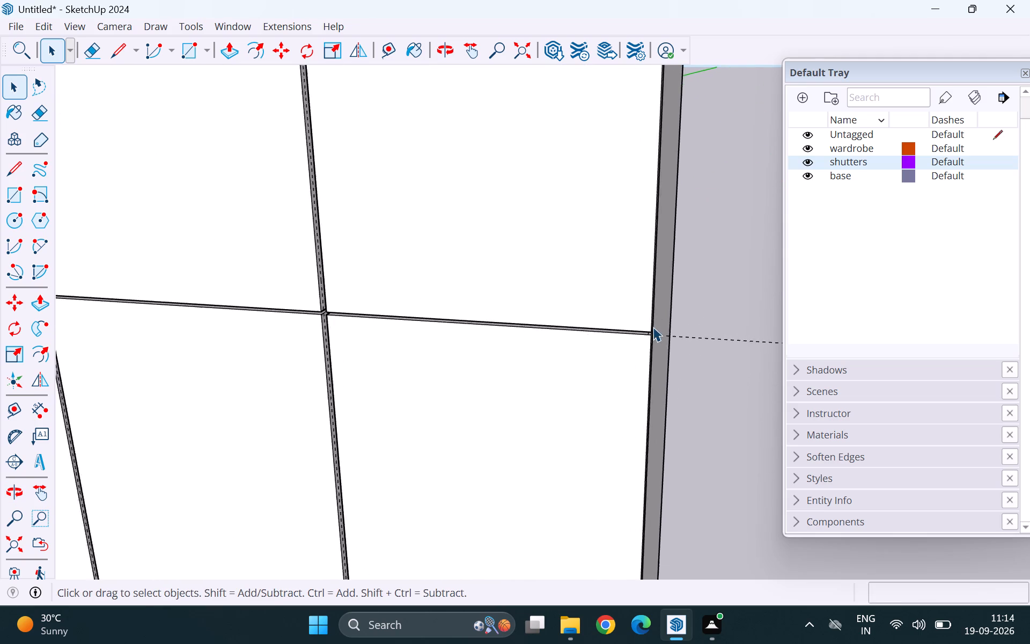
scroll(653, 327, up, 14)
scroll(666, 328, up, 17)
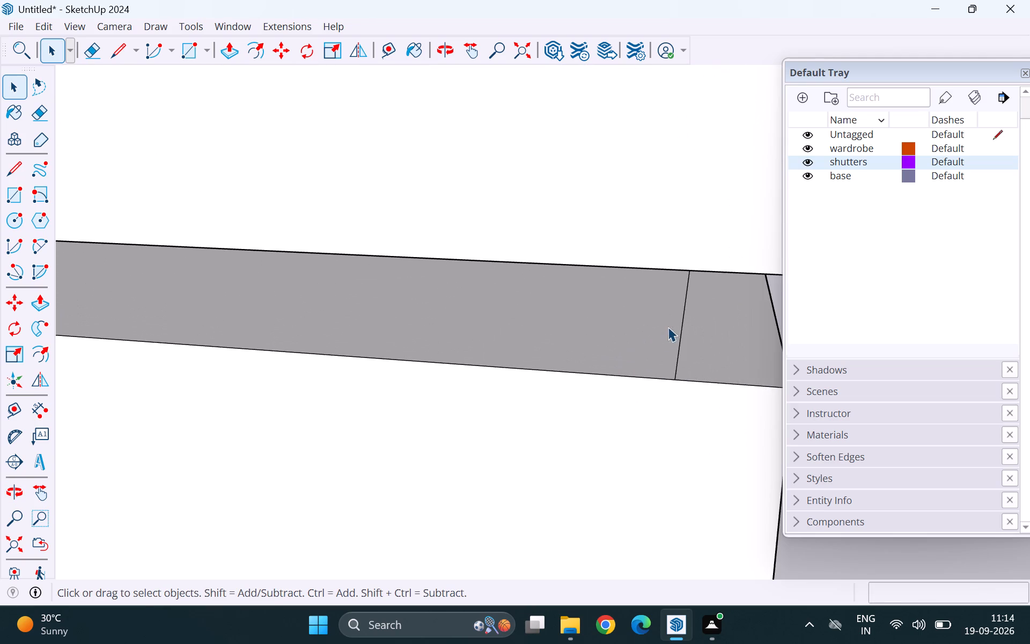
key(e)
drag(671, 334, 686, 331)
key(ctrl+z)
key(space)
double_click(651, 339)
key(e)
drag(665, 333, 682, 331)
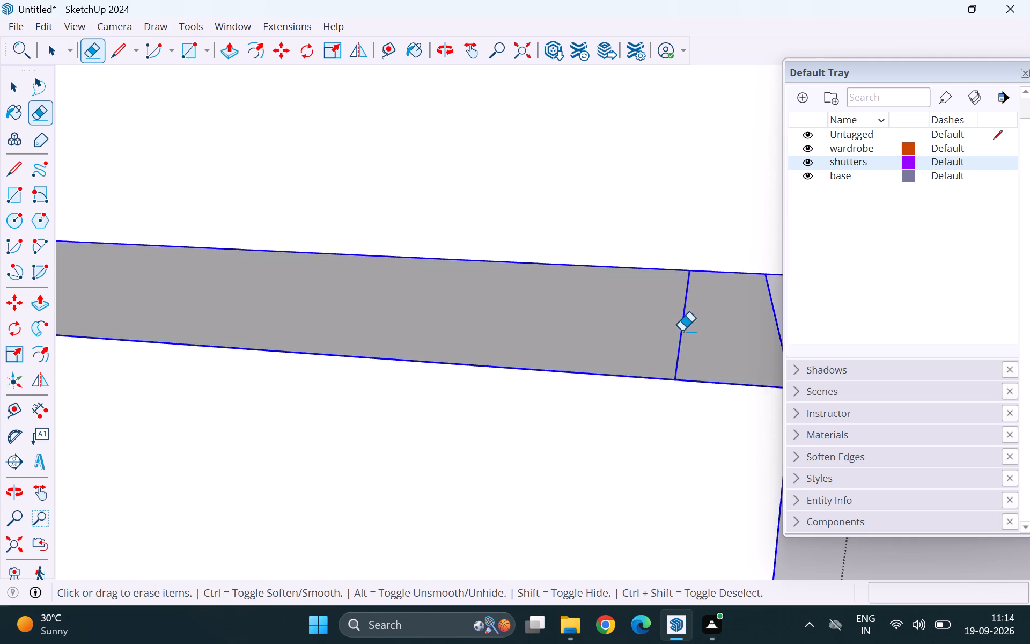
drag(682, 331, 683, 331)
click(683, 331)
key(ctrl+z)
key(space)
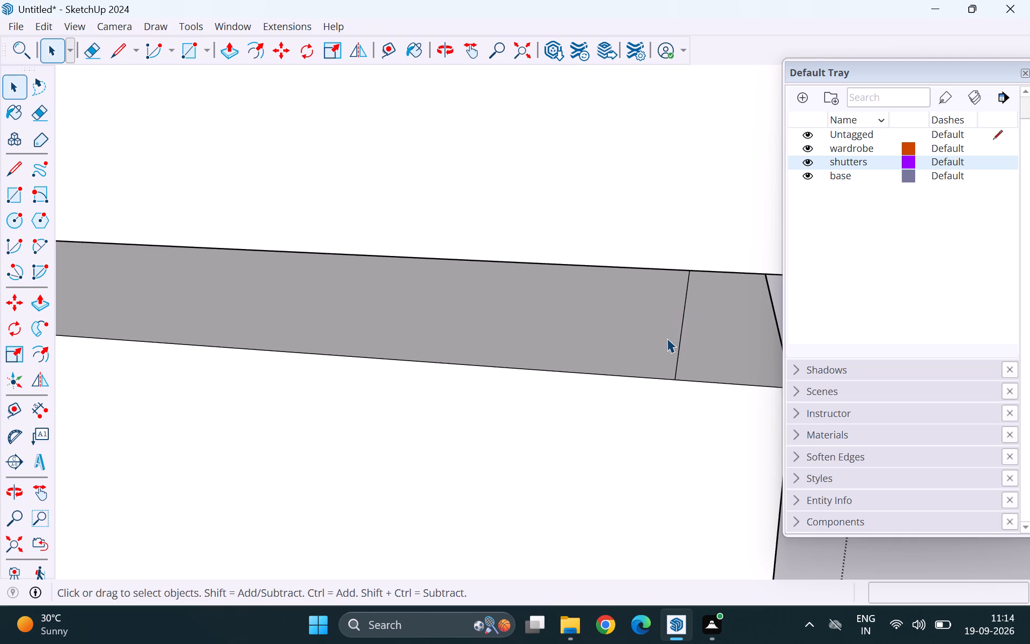
Open the shutters group, erase the stray edge across the last shutter's horizontal gap, and leave the group.
double_click(667, 338)
key(e)
drag(671, 333, 685, 333)
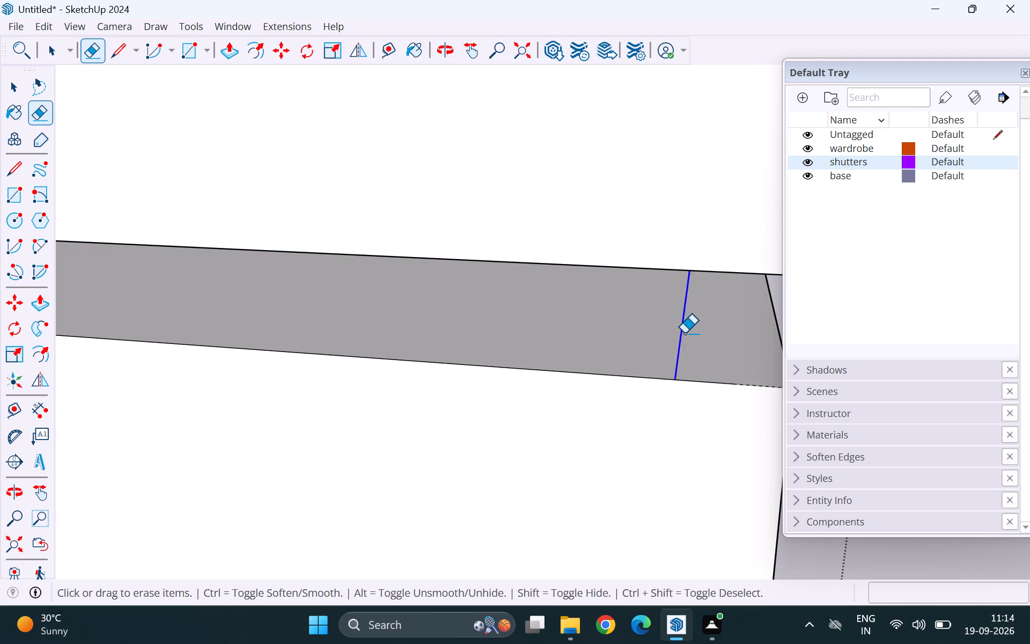
drag(685, 333, 685, 333)
key(space)
scroll(490, 361, down, 15)
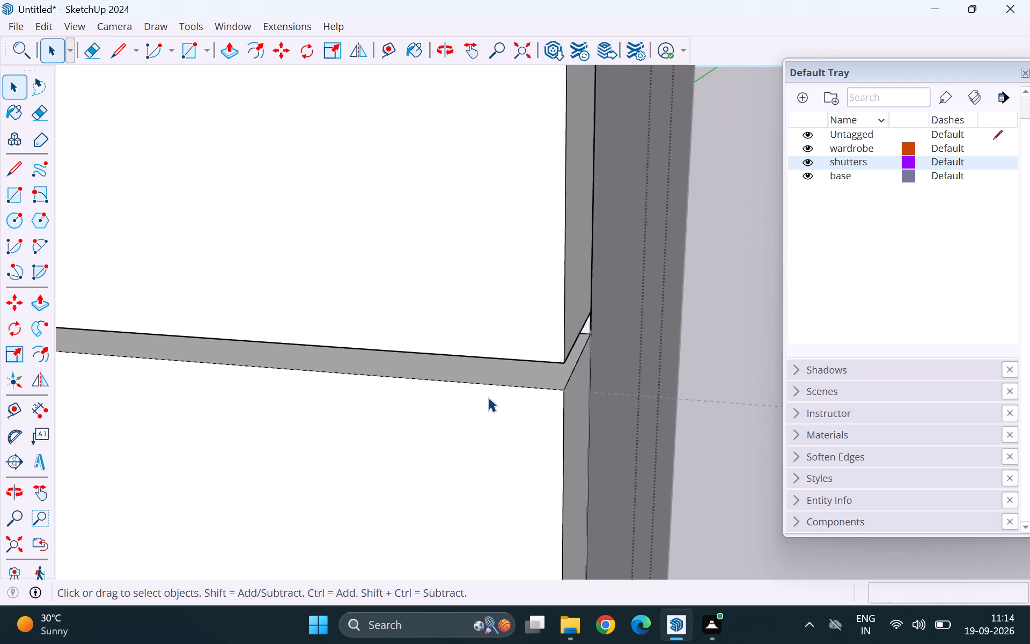
scroll(488, 397, down, 7)
click(759, 346)
click(754, 346)
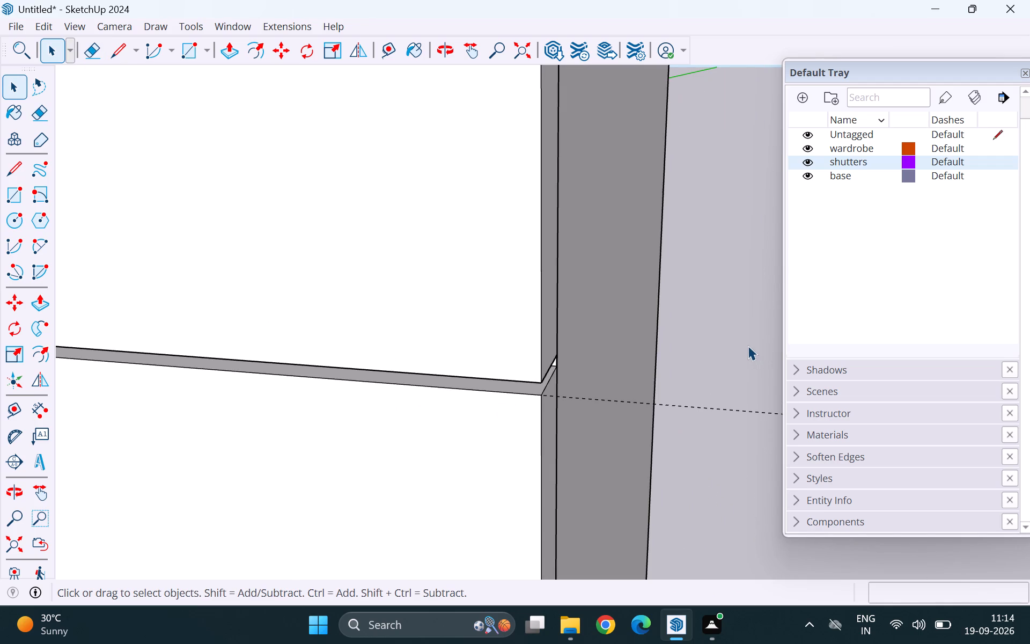
Inspect the finished horizontal gap across all six shutters, from both ends and from the front of the wardrobe.
click(748, 346)
scroll(554, 323, down, 20)
scroll(554, 323, down, 10)
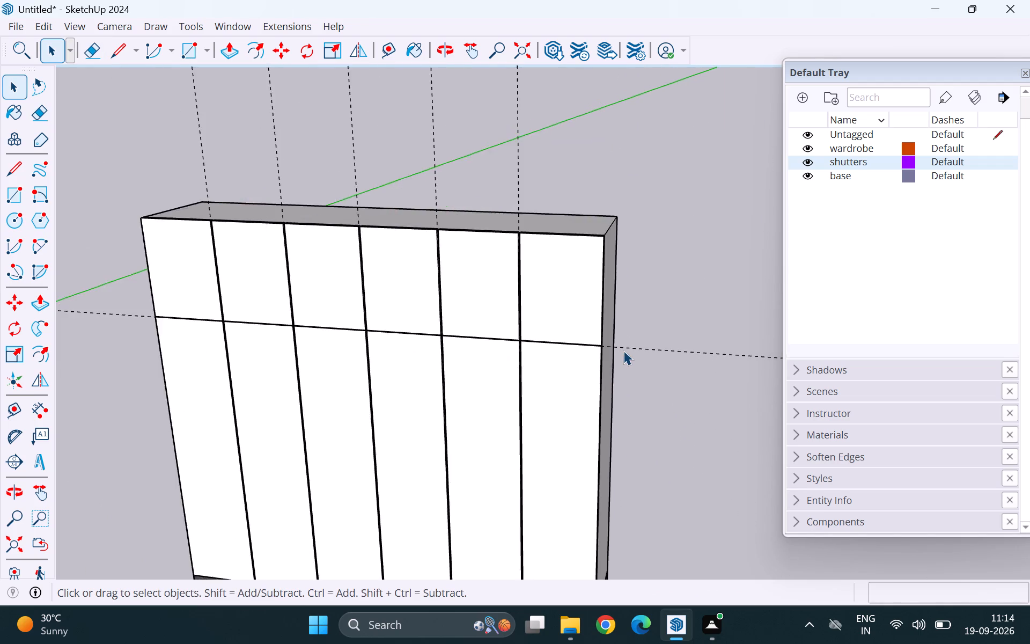
scroll(623, 350, down, 4)
middle_drag(407, 348, 669, 316)
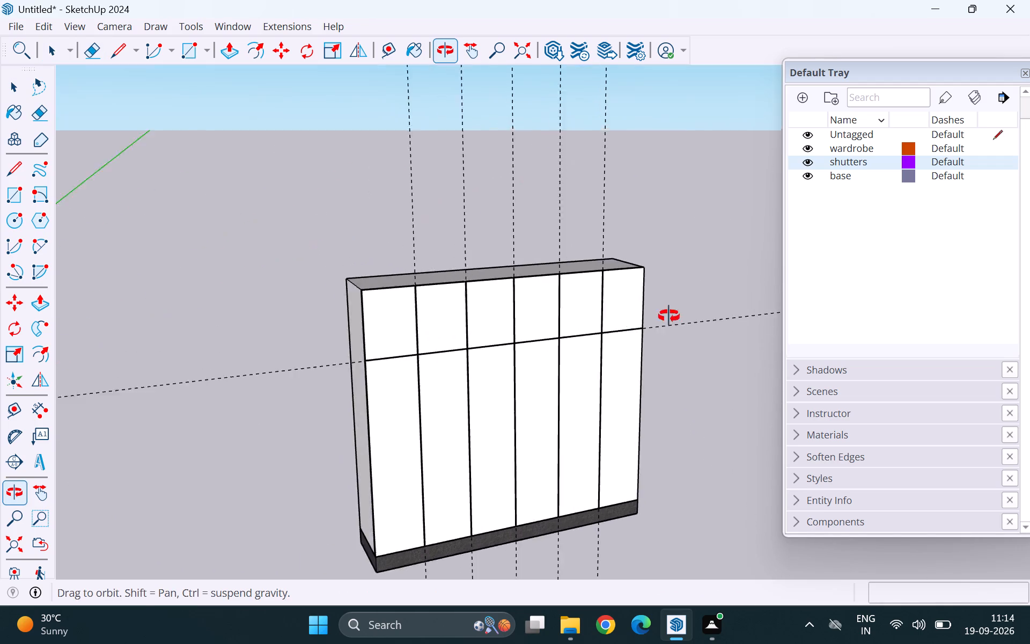
middle_drag(669, 316, 693, 315)
scroll(448, 363, up, 7)
scroll(298, 331, up, 6)
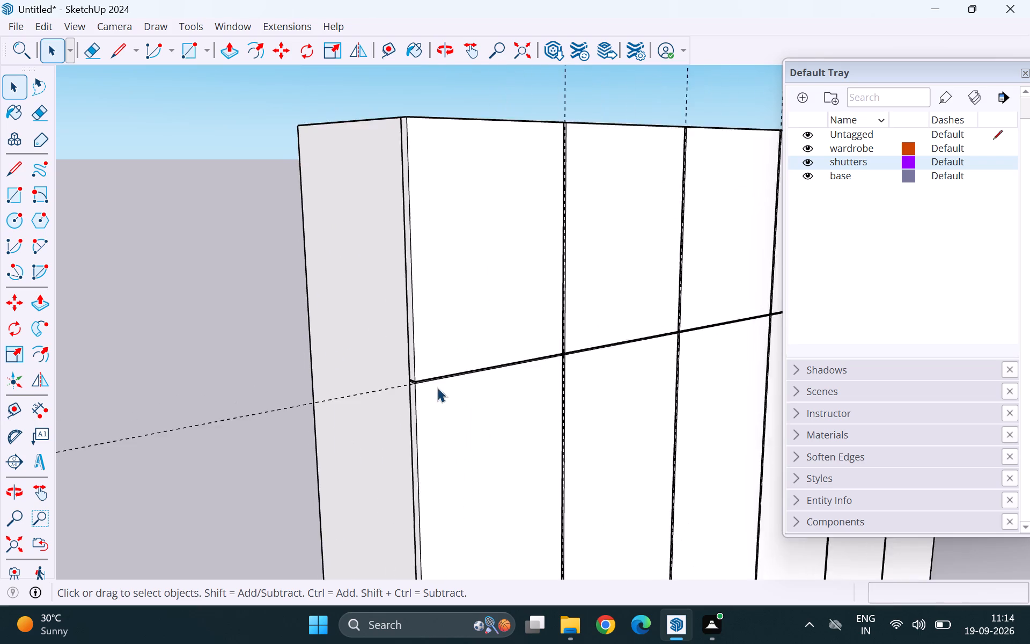
scroll(457, 366, up, 13)
scroll(428, 405, up, 6)
scroll(215, 371, down, 8)
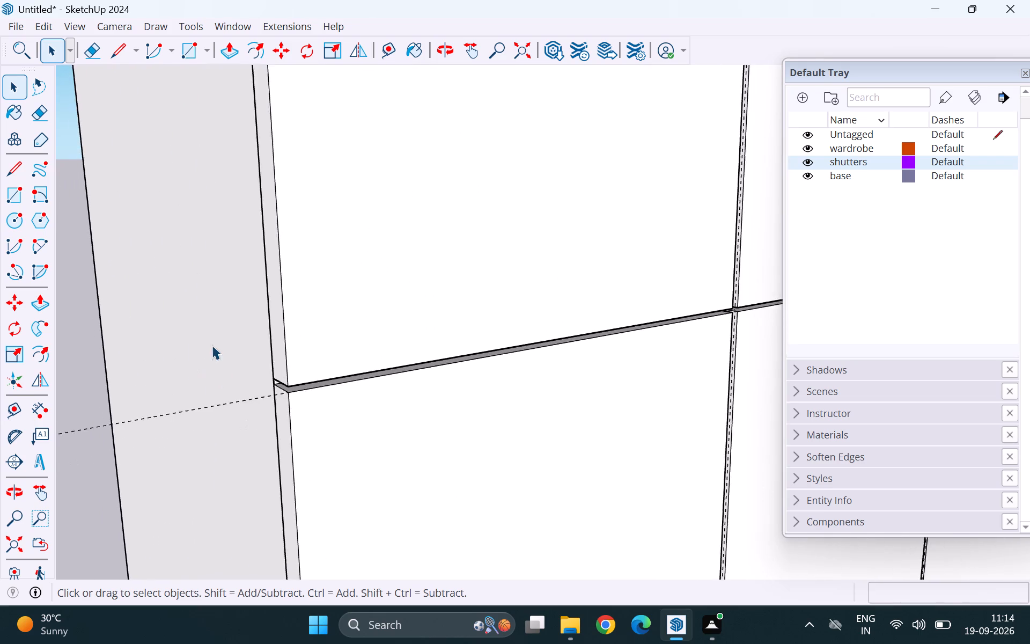
scroll(212, 345, down, 13)
middle_drag(533, 327, 261, 321)
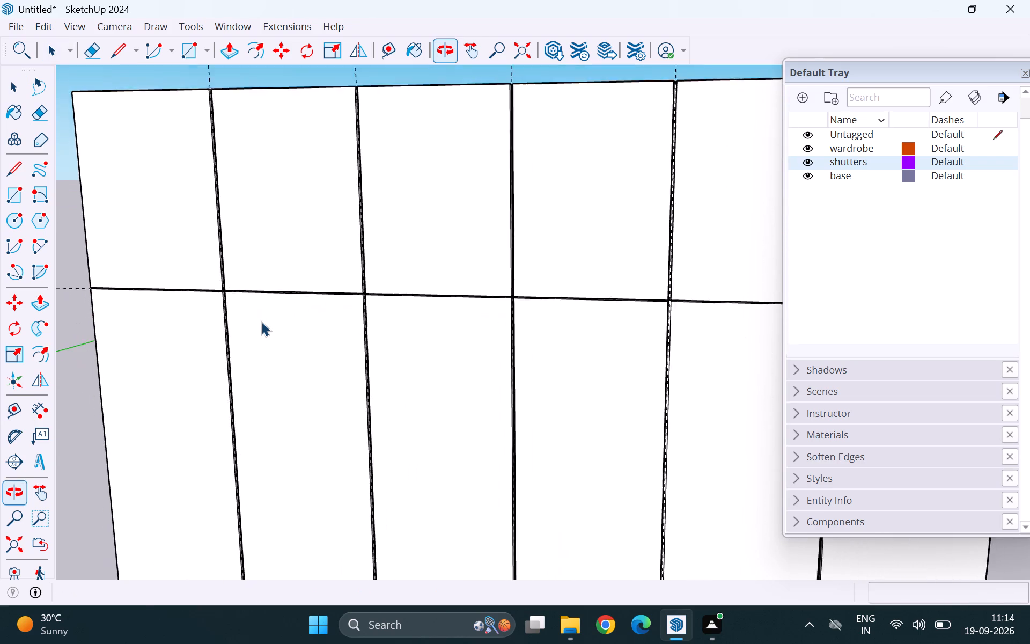
scroll(261, 321, up, 1)
scroll(263, 320, down, 8)
scroll(481, 292, down, 5)
middle_drag(367, 356, 400, 363)
scroll(367, 356, up, 1)
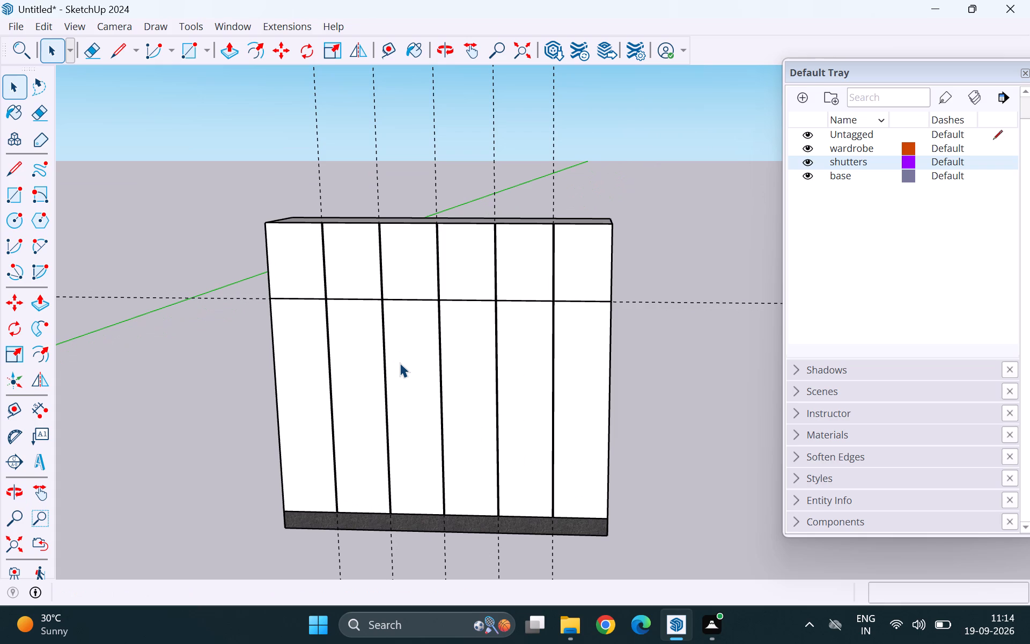
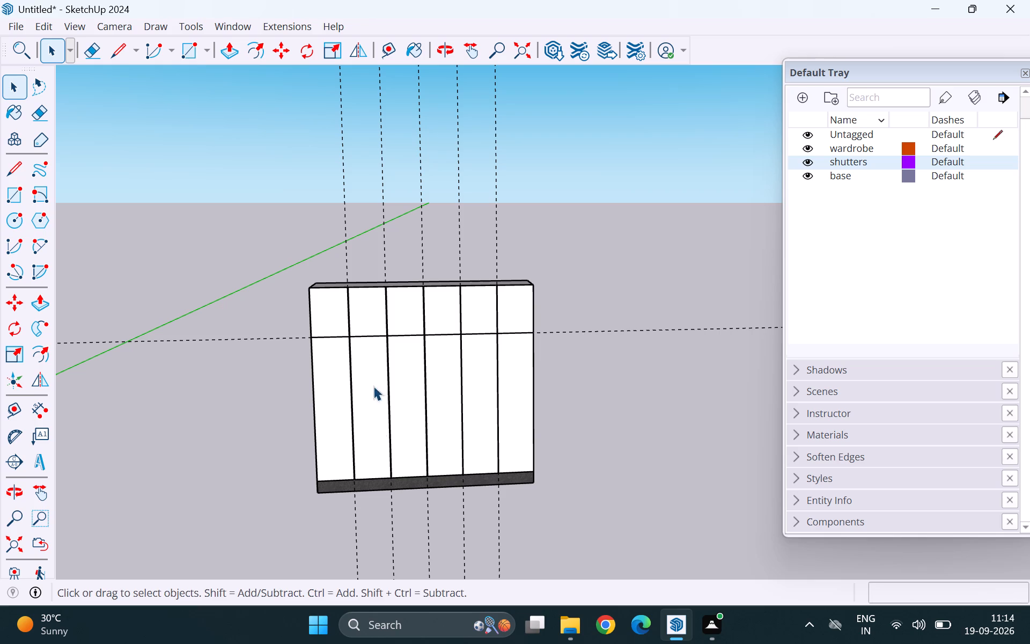
Open the shutters group for editing at the first shutter's top outer corner.
middle_drag(313, 291, 329, 489)
scroll(331, 337, up, 7)
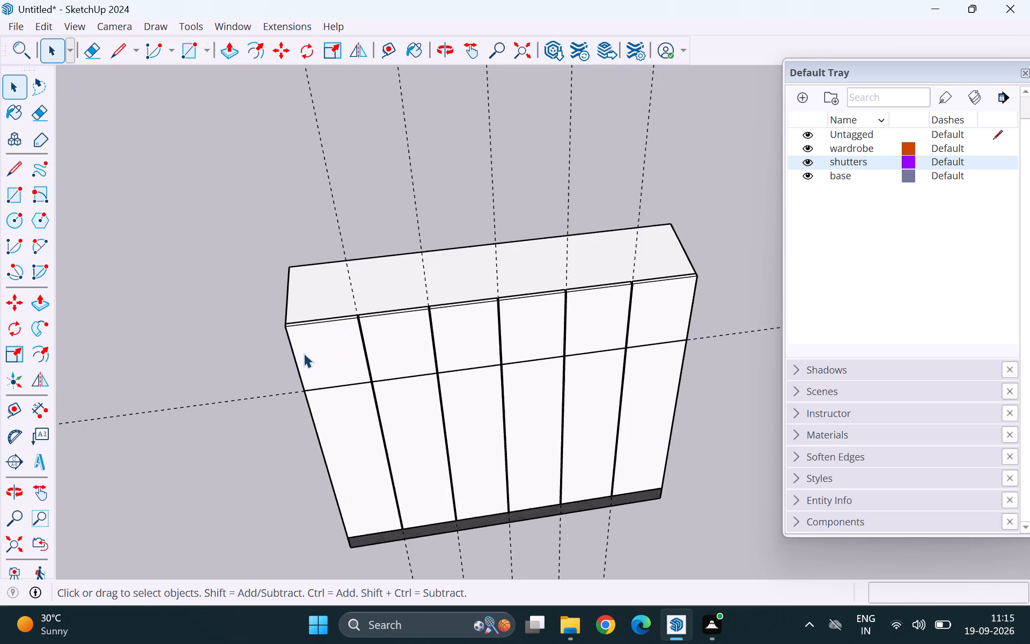
scroll(304, 353, up, 11)
double_click(310, 305)
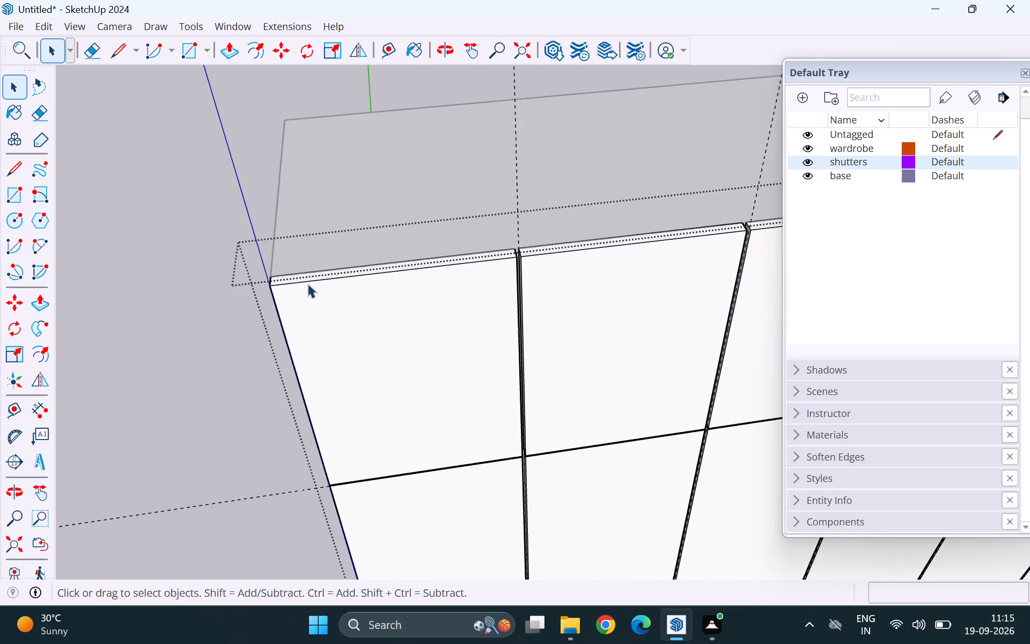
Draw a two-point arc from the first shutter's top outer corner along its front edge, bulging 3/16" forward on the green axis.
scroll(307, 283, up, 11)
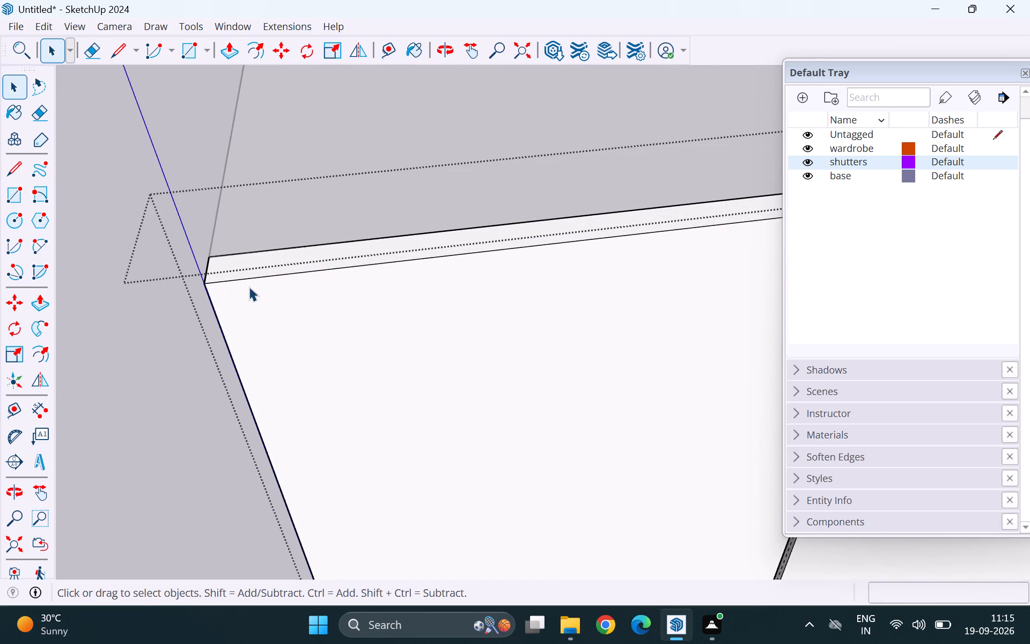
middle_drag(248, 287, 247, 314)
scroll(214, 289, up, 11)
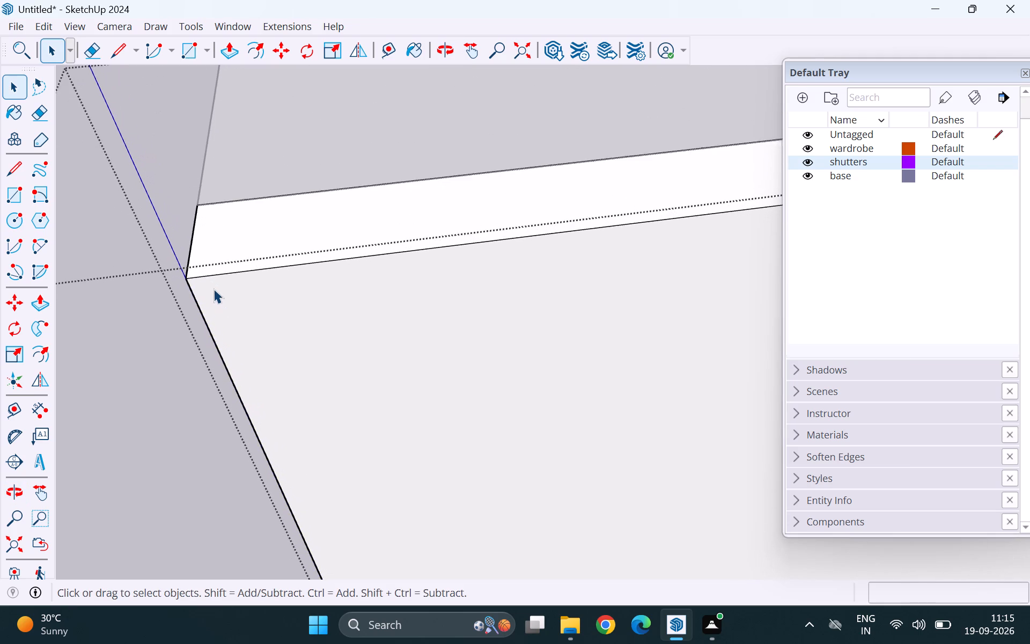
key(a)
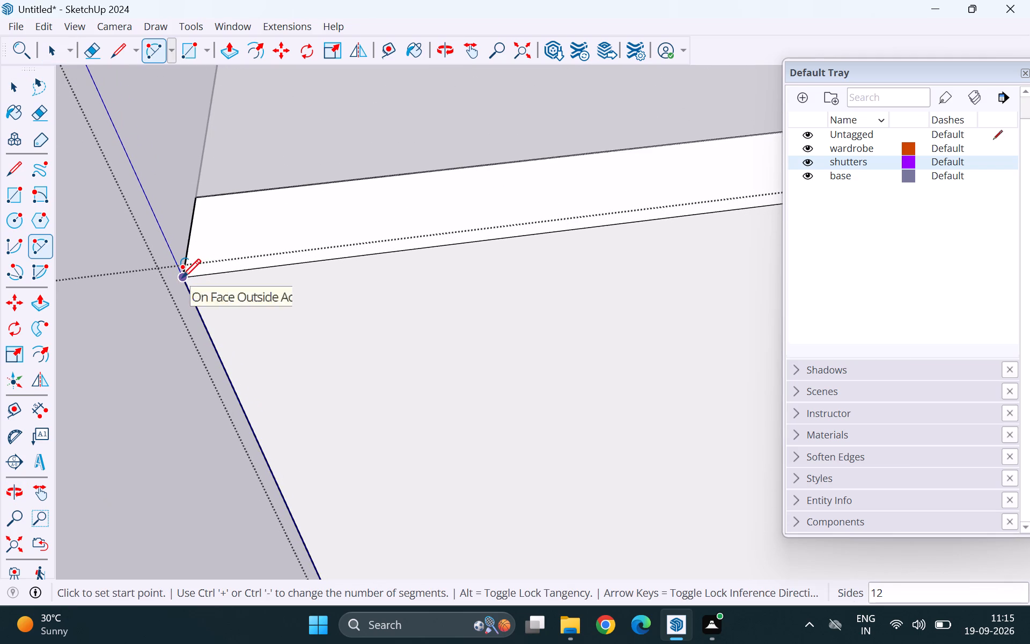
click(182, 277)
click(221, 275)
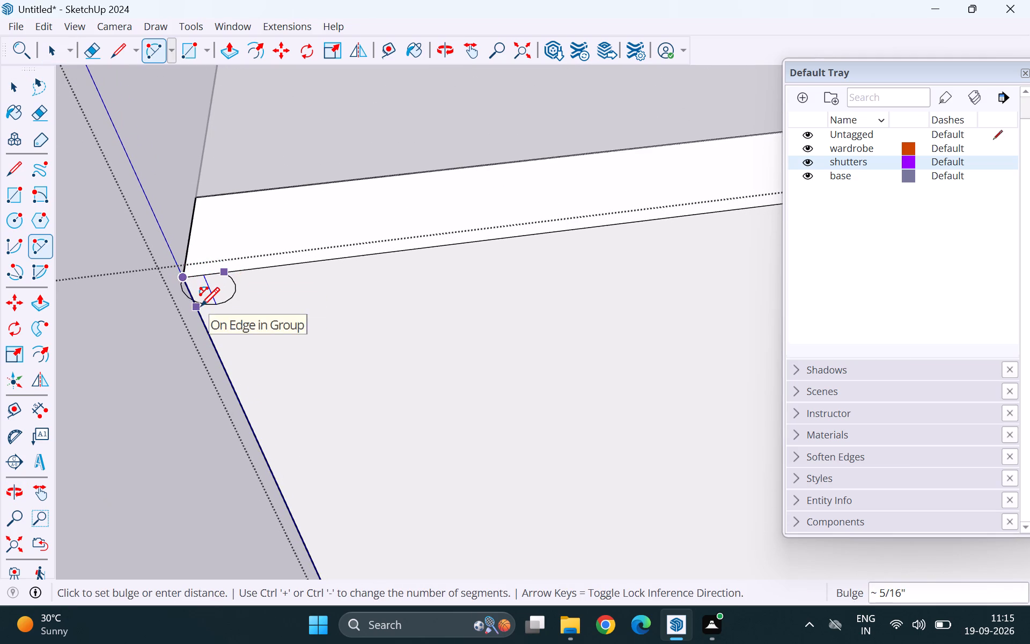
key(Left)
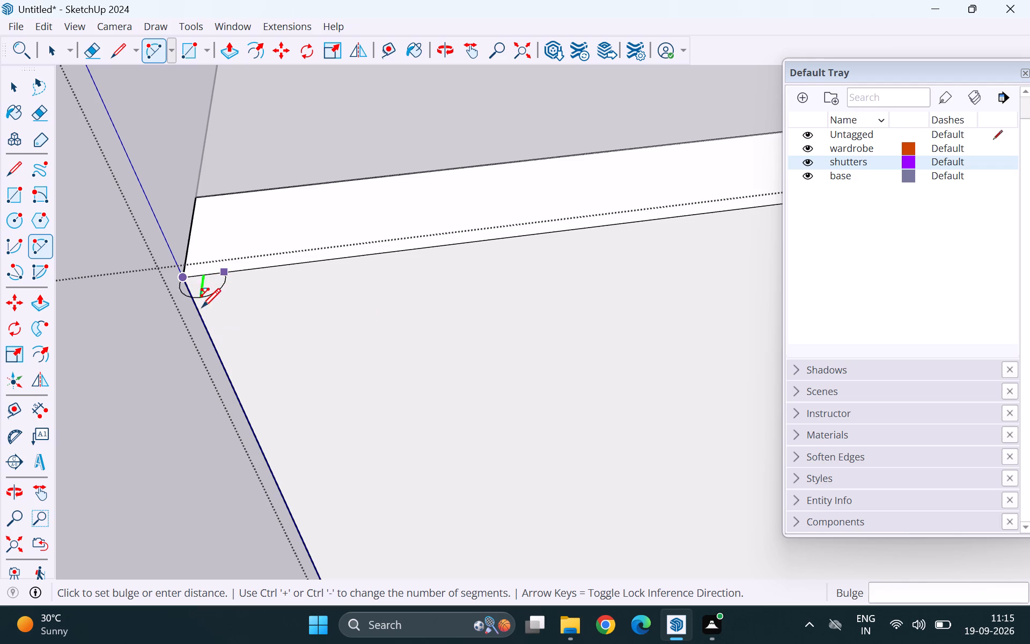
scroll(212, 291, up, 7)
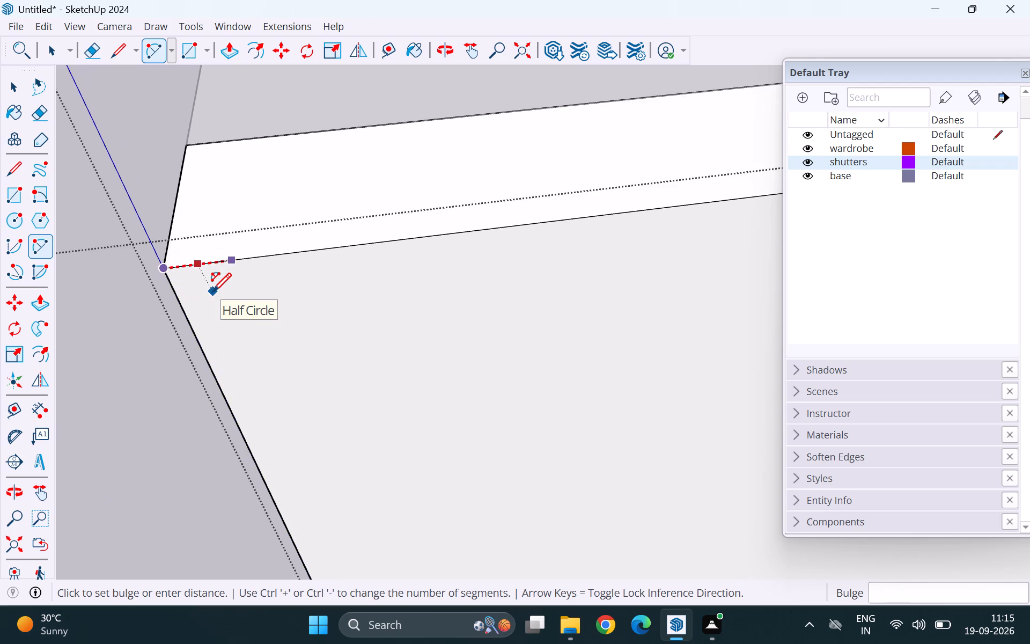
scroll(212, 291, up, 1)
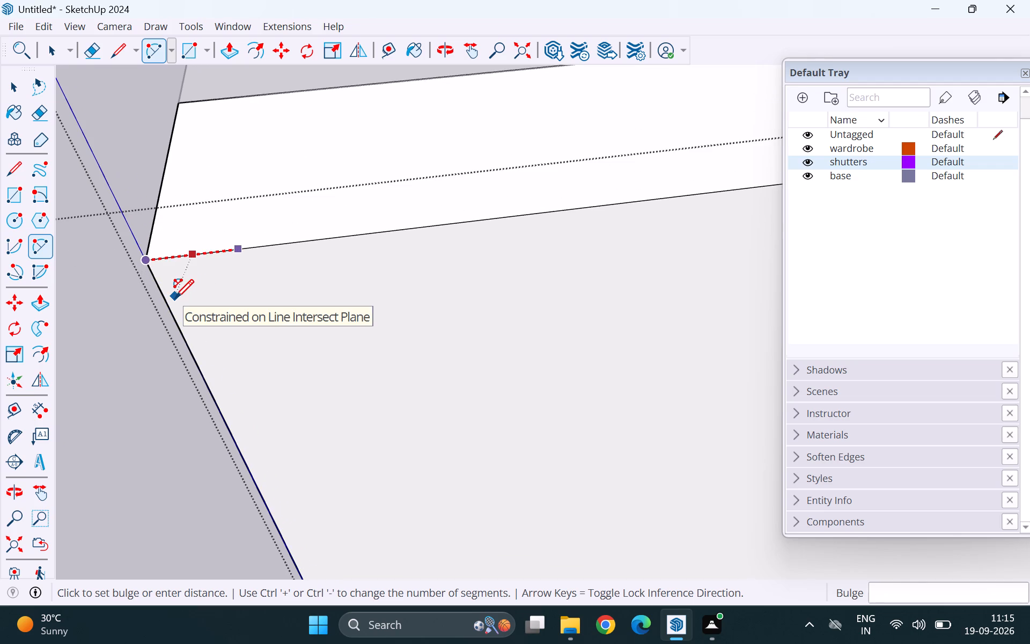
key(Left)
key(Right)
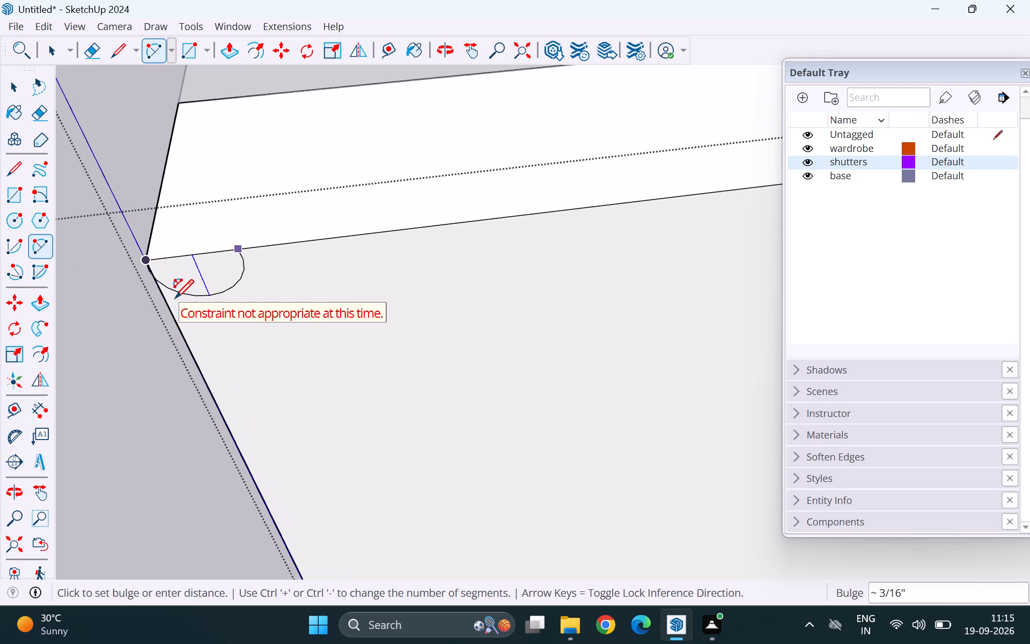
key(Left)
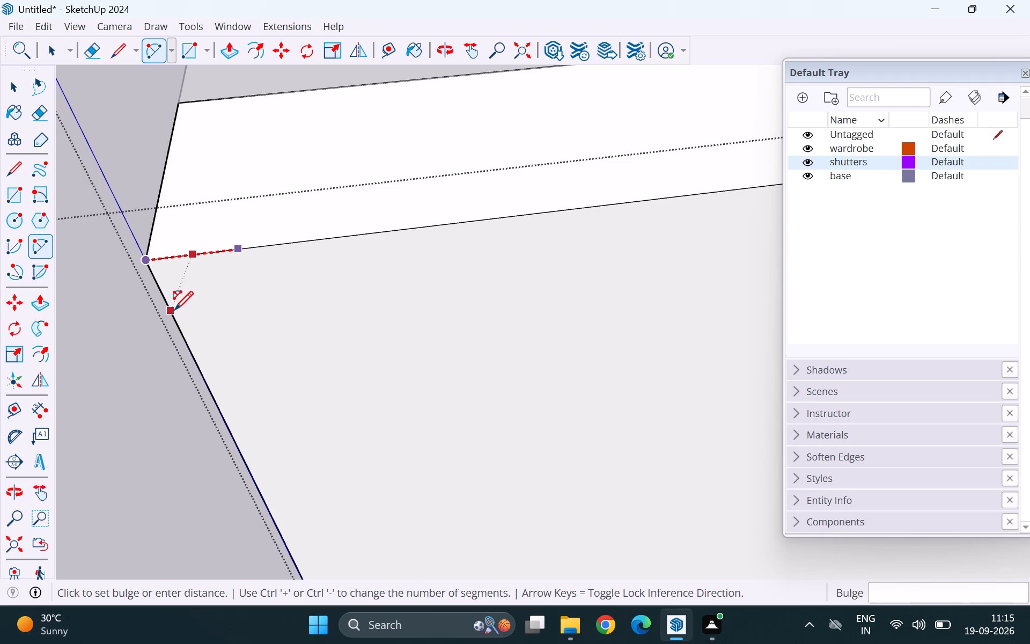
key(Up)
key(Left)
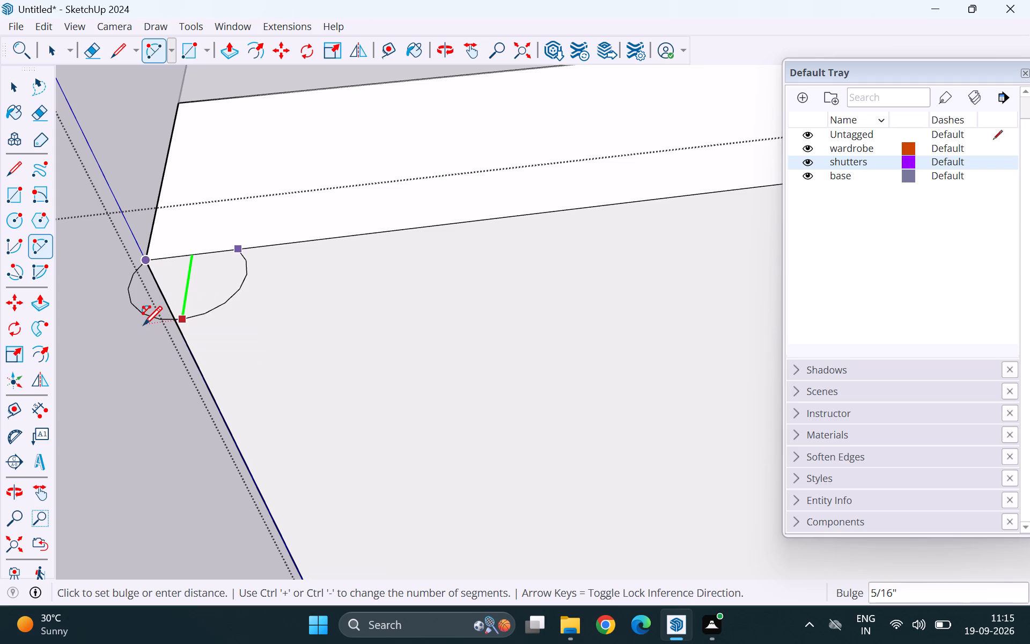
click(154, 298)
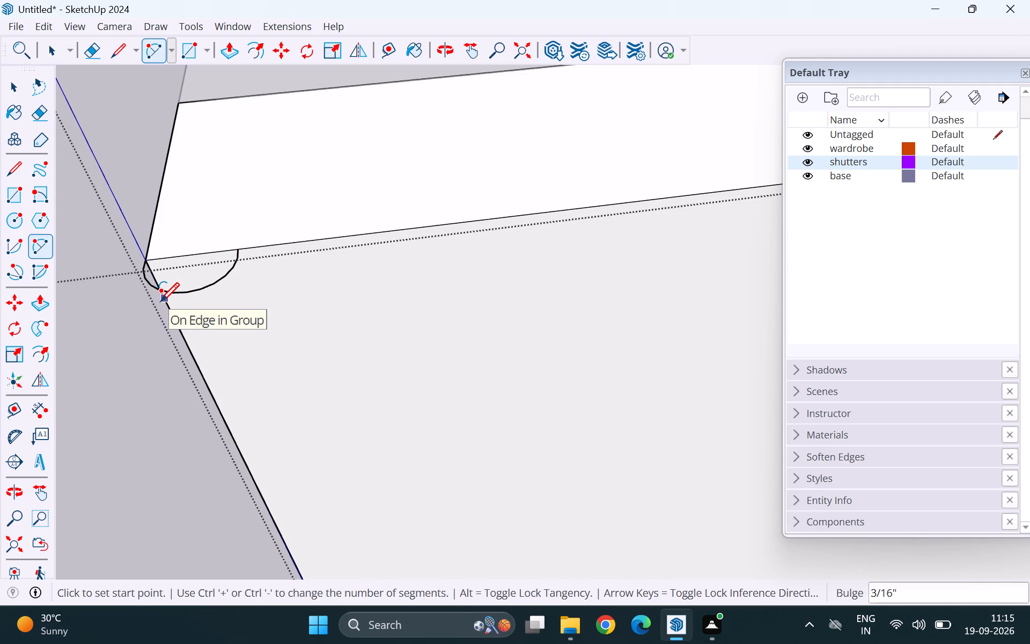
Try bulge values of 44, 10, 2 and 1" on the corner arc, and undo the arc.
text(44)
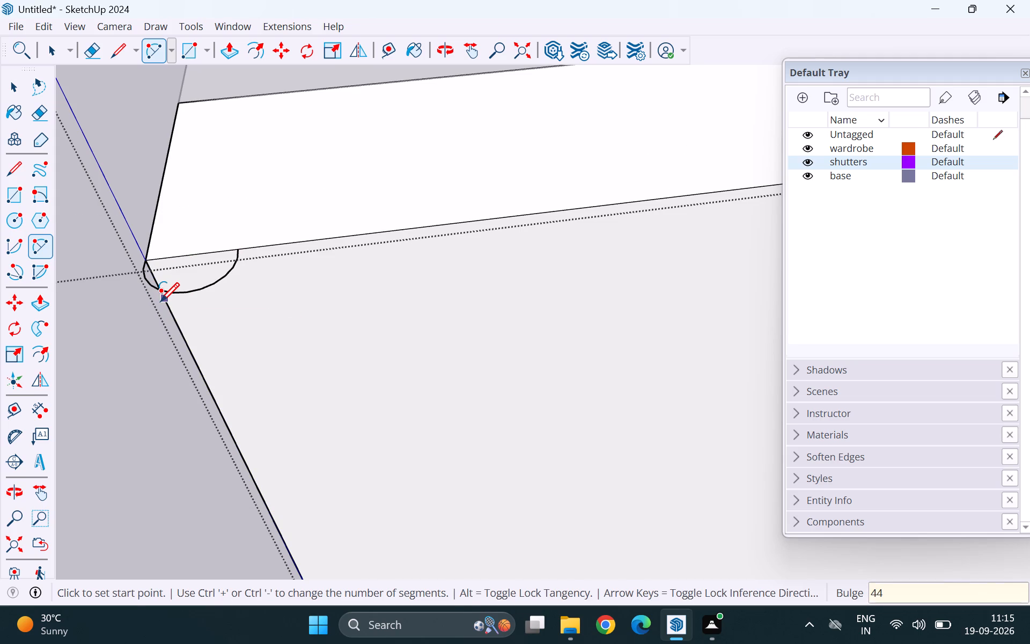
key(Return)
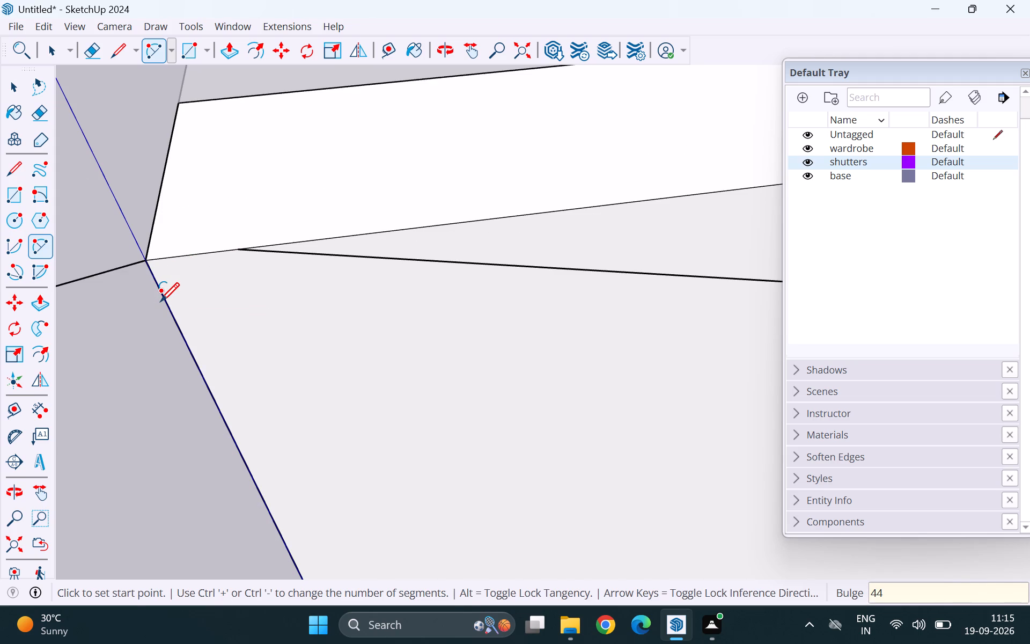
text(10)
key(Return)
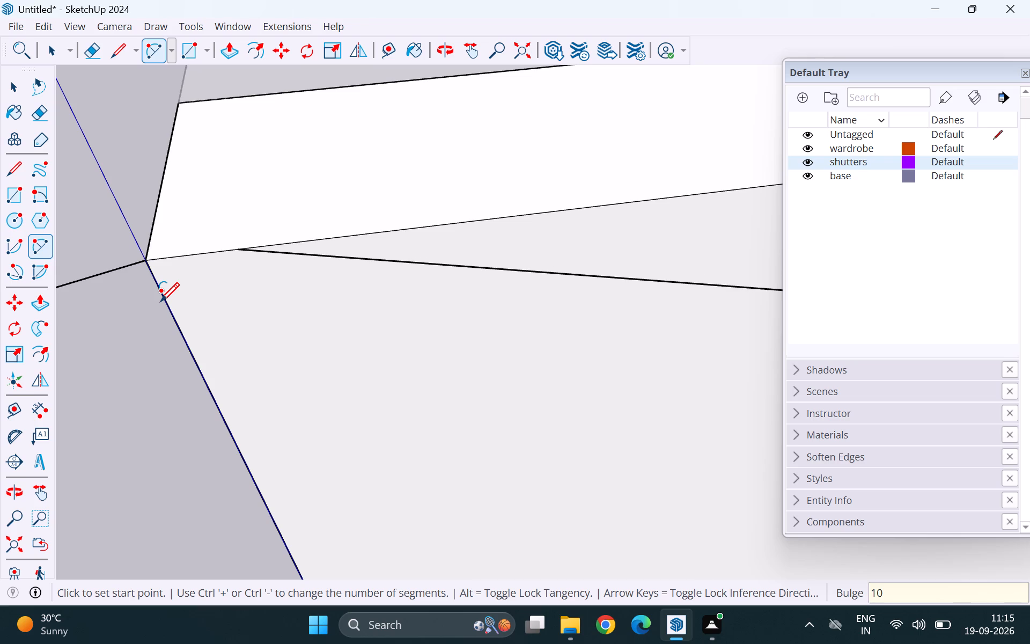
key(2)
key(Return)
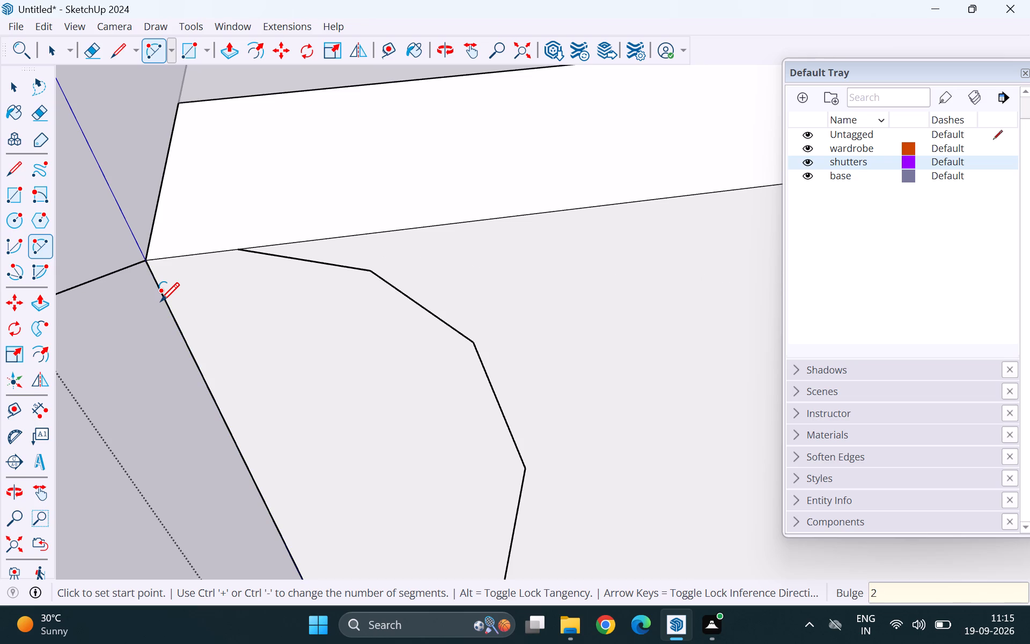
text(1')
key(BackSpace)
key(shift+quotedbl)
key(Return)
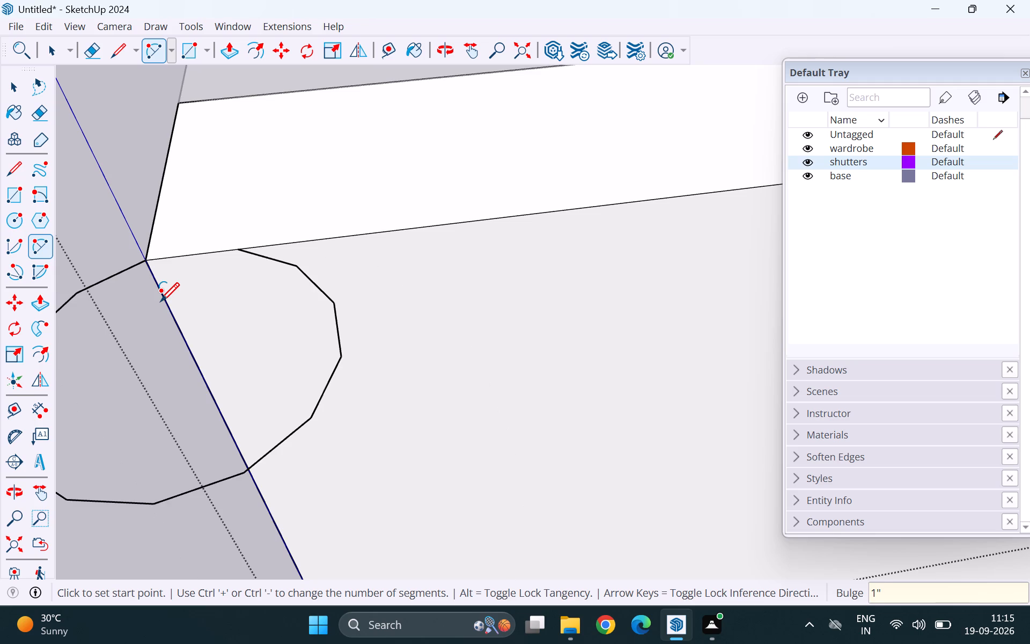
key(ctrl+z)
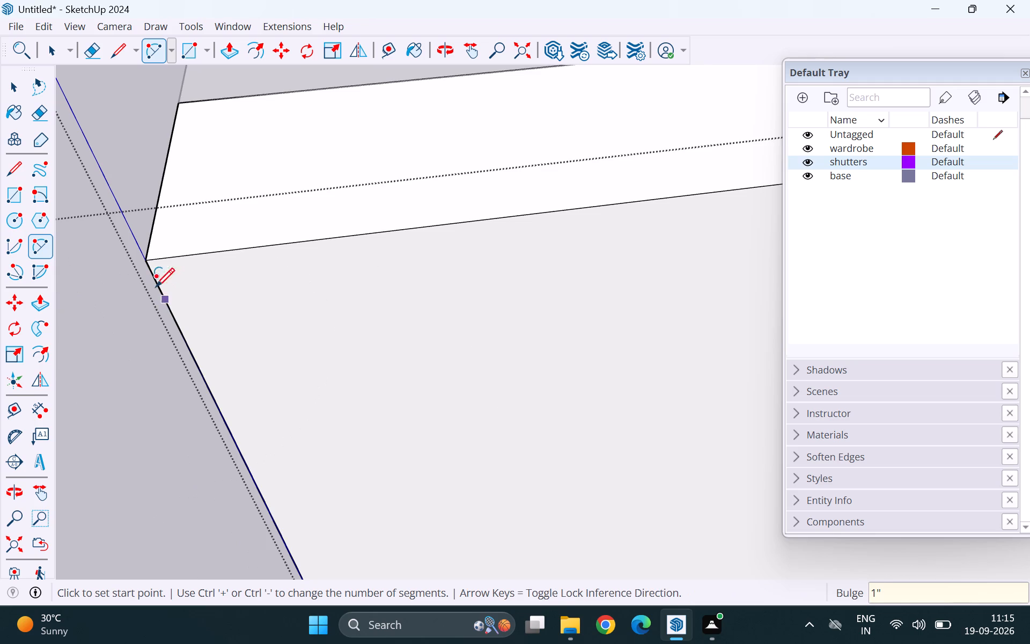
Redraw the two-point arc from the first shutter's top outer corner along its front edge, bulging 1/8" forward on the green axis.
middle_drag(163, 272, 227, 245)
scroll(203, 274, down, 11)
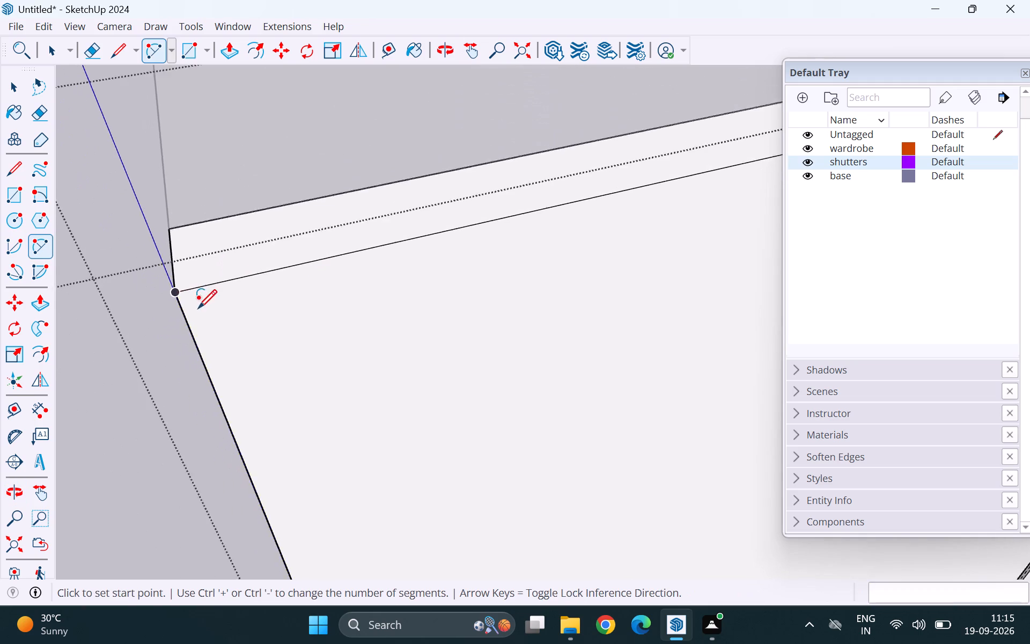
scroll(198, 308, down, 20)
scroll(198, 308, down, 6)
scroll(207, 349, up, 7)
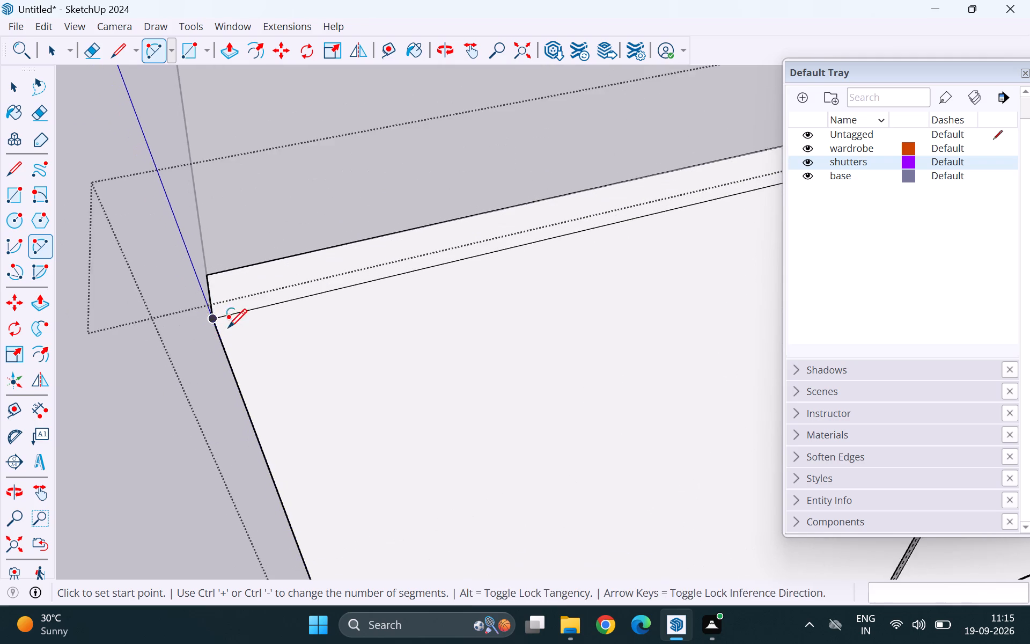
scroll(236, 310, up, 13)
click(185, 330)
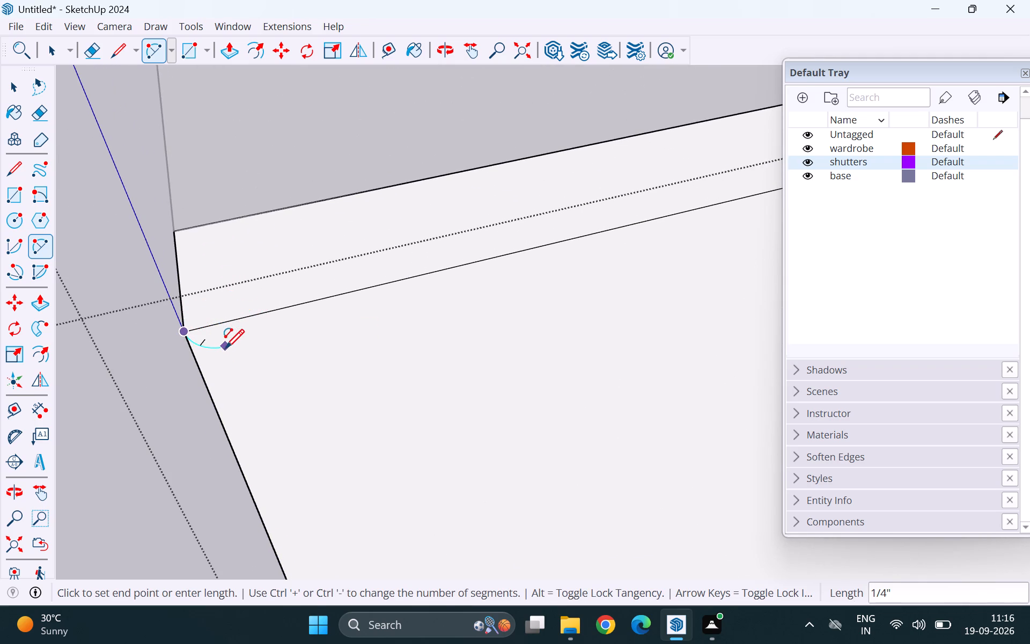
click(235, 320)
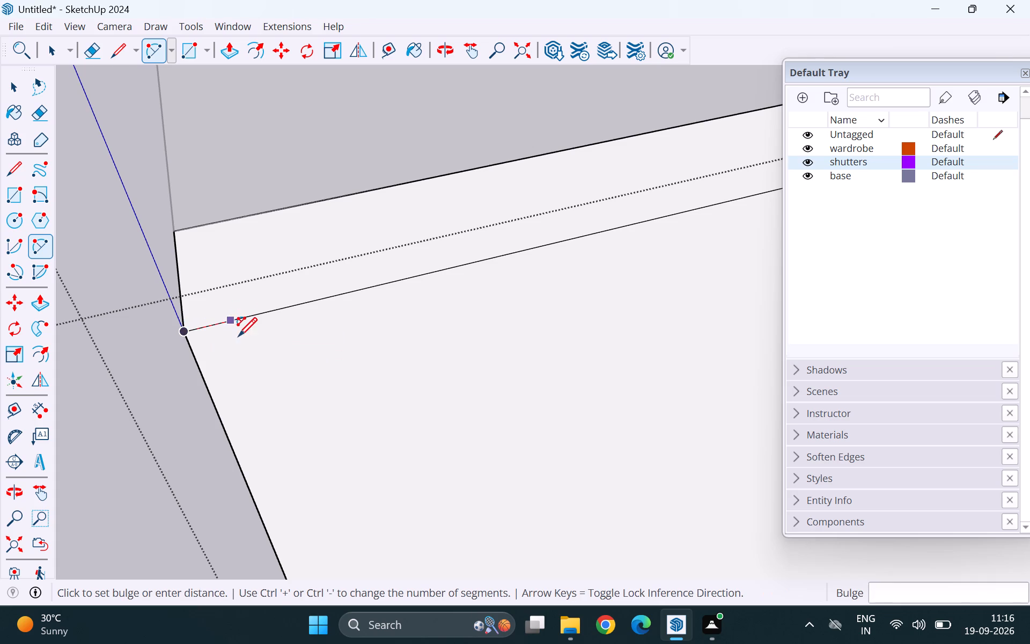
scroll(240, 346, up, 5)
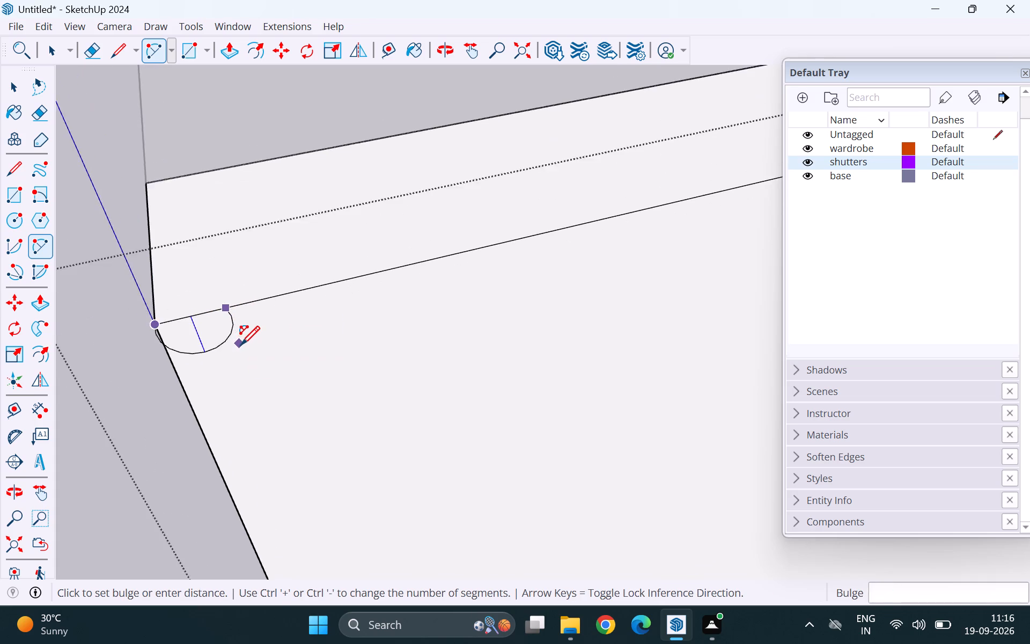
scroll(241, 345, up, 3)
middle_drag(240, 344, 209, 113)
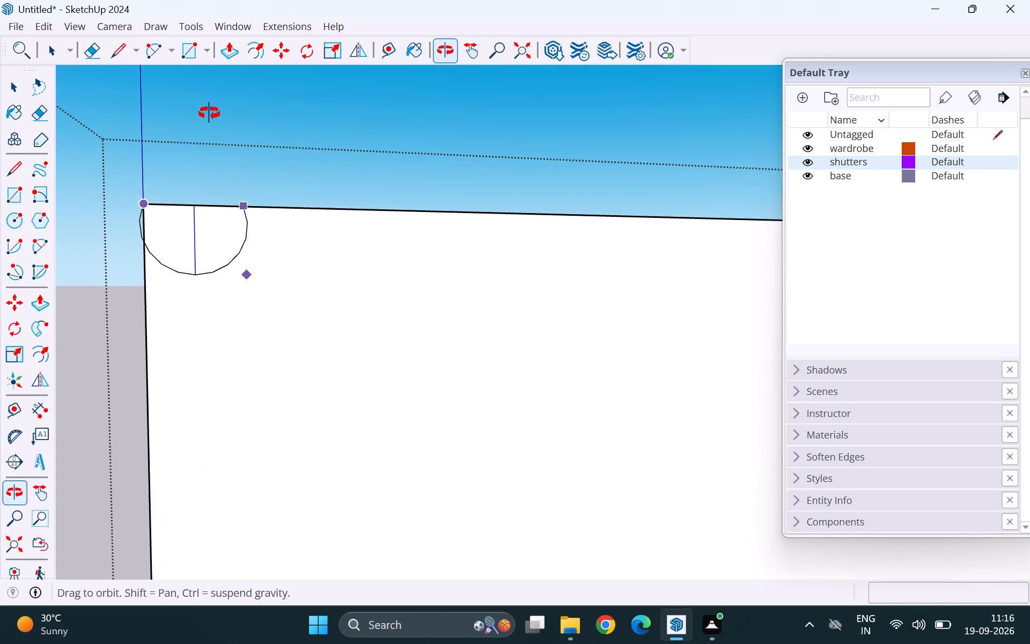
middle_drag(209, 113, 195, 206)
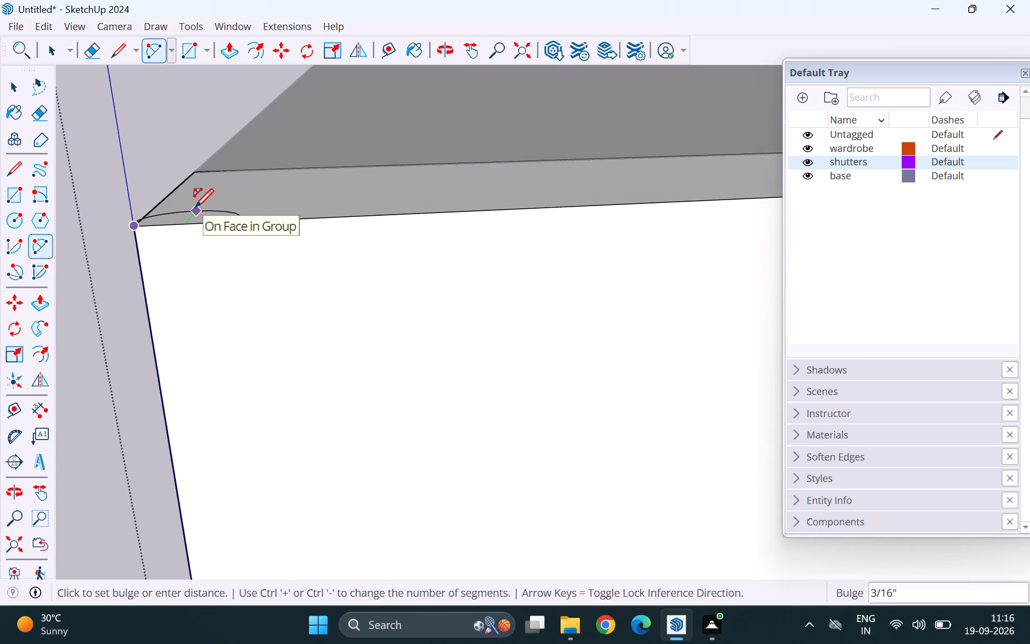
key(Left)
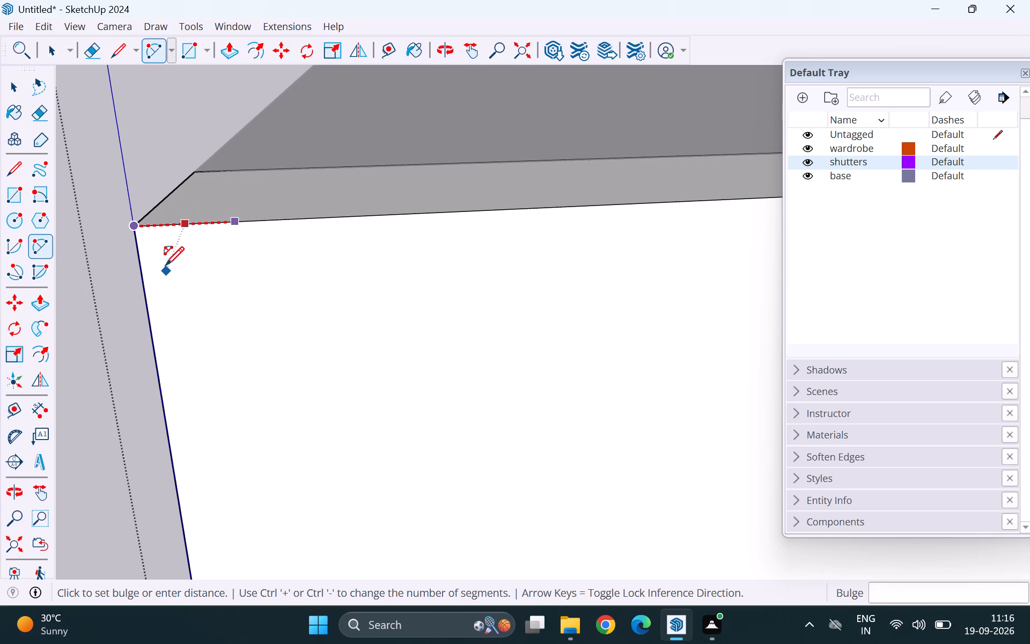
key(Right)
middle_drag(215, 222, 215, 312)
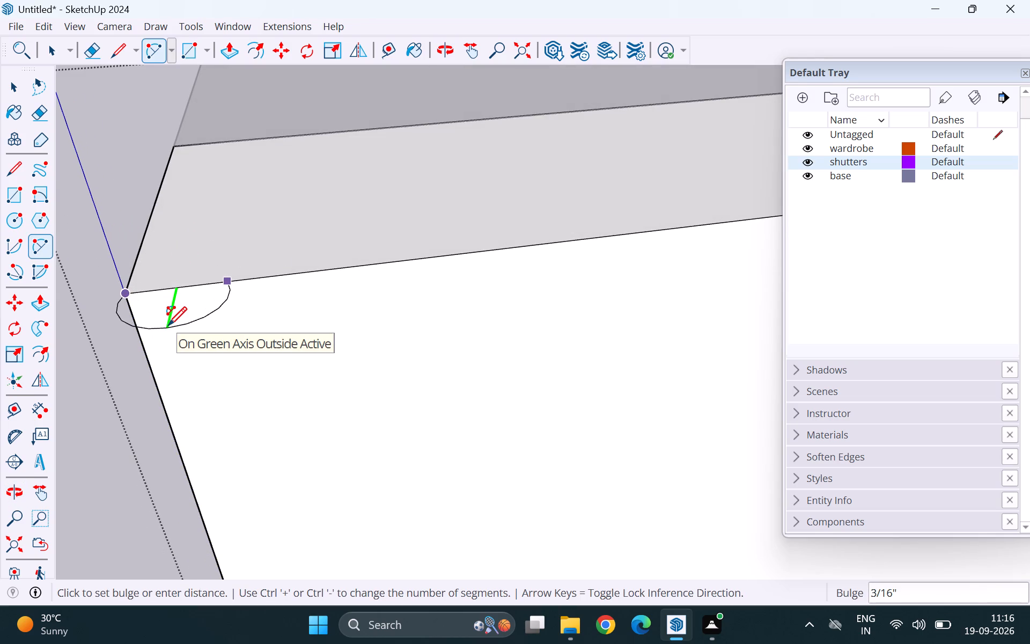
middle_drag(168, 326, 200, 65)
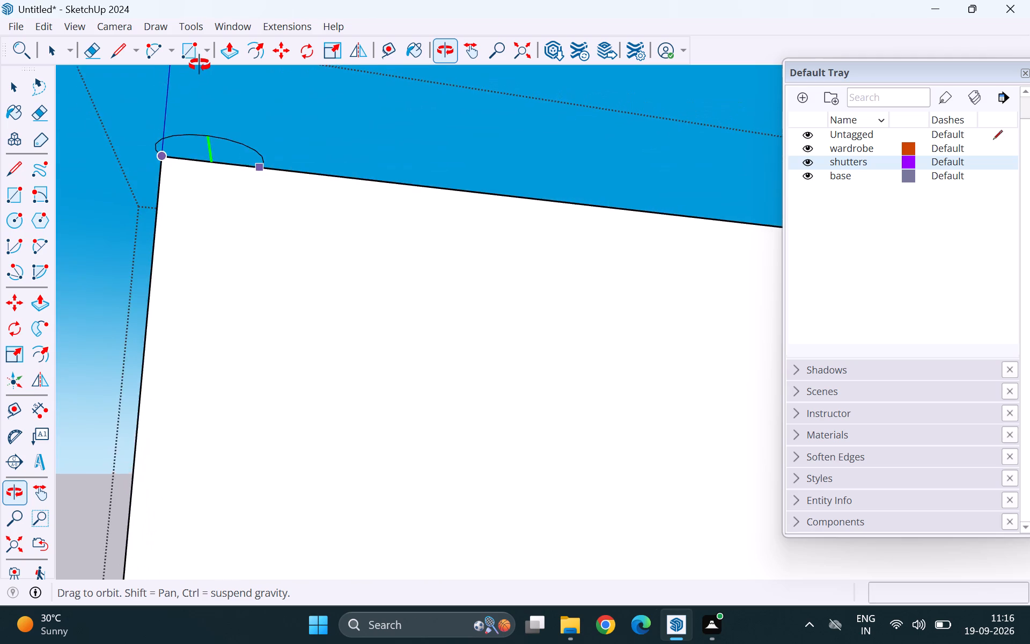
middle_drag(200, 65, 156, 342)
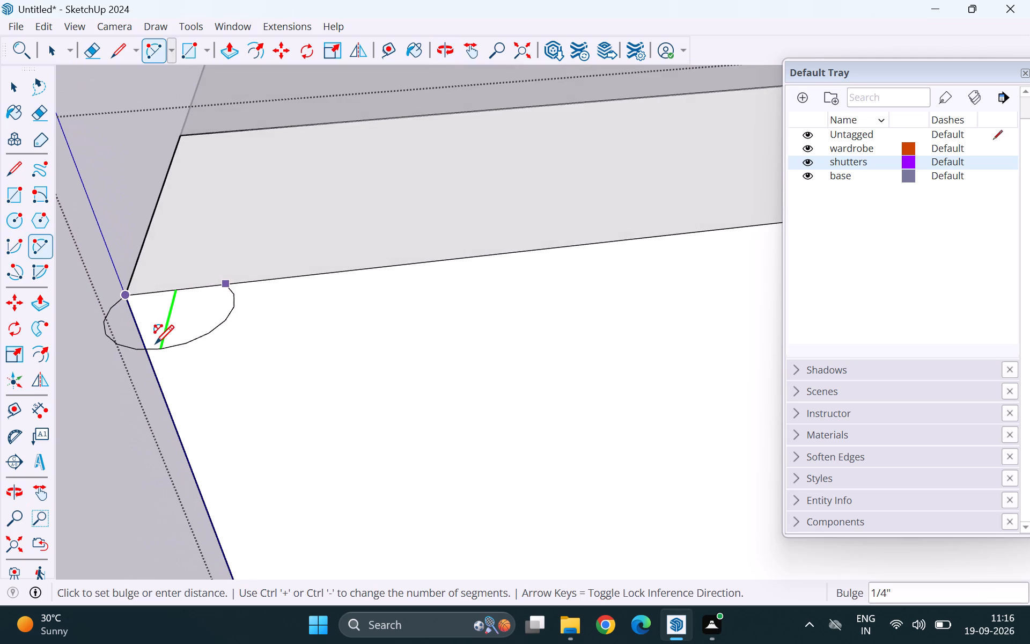
click(170, 319)
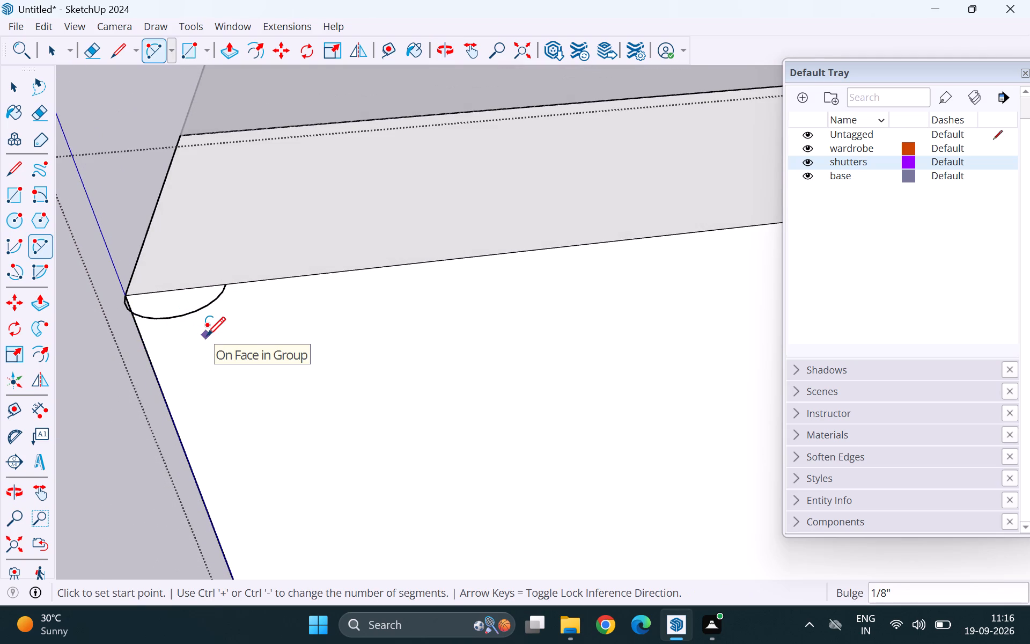
key(space)
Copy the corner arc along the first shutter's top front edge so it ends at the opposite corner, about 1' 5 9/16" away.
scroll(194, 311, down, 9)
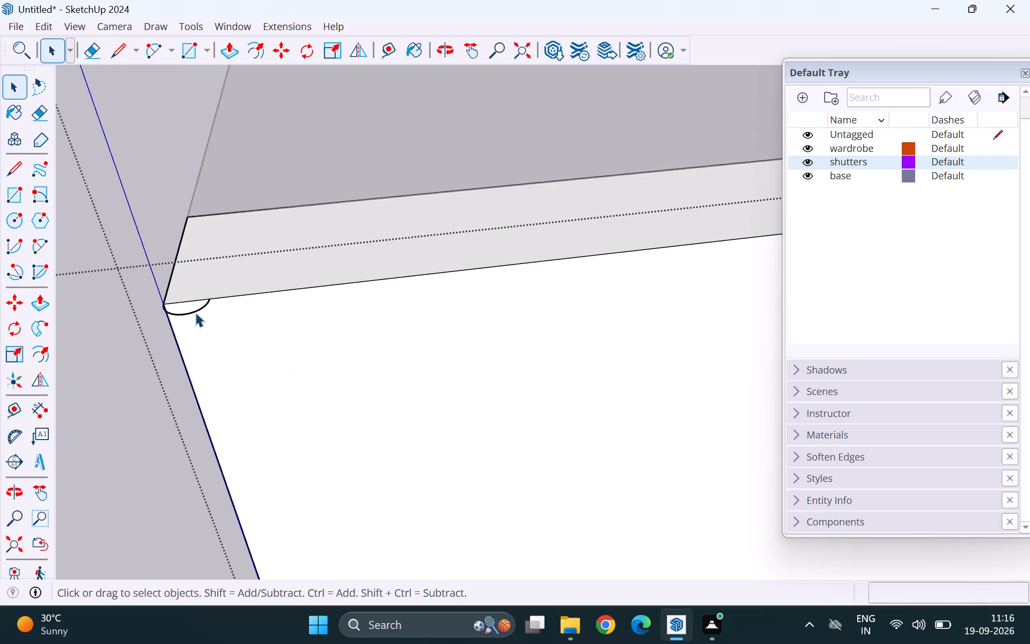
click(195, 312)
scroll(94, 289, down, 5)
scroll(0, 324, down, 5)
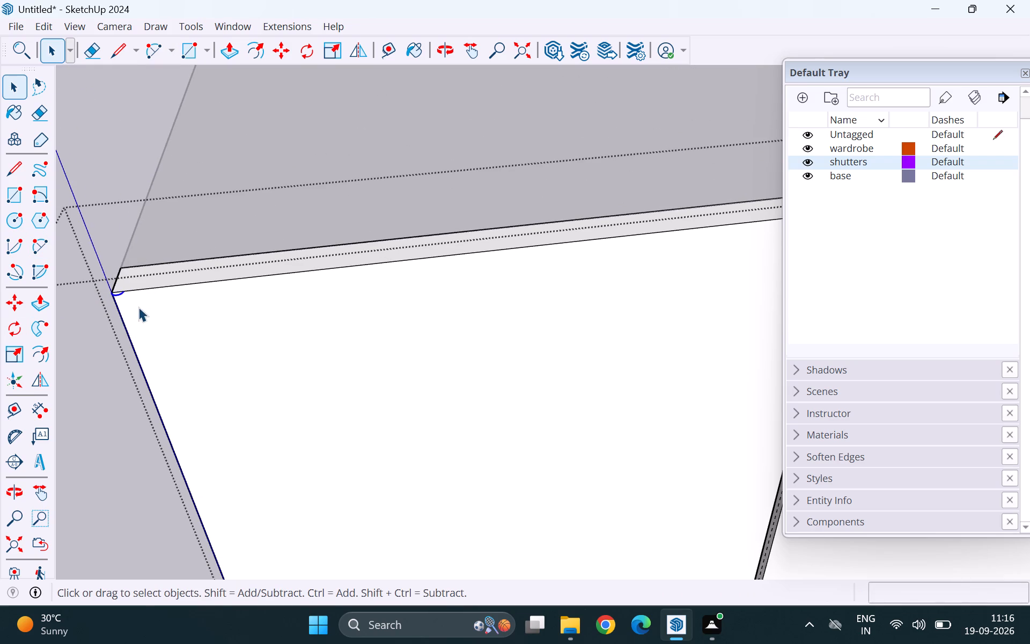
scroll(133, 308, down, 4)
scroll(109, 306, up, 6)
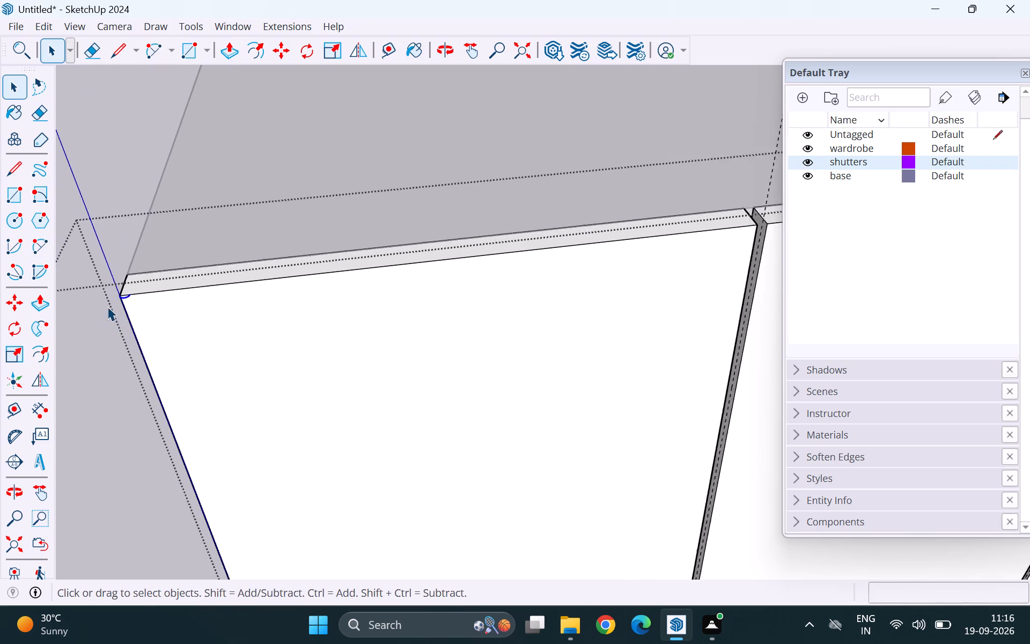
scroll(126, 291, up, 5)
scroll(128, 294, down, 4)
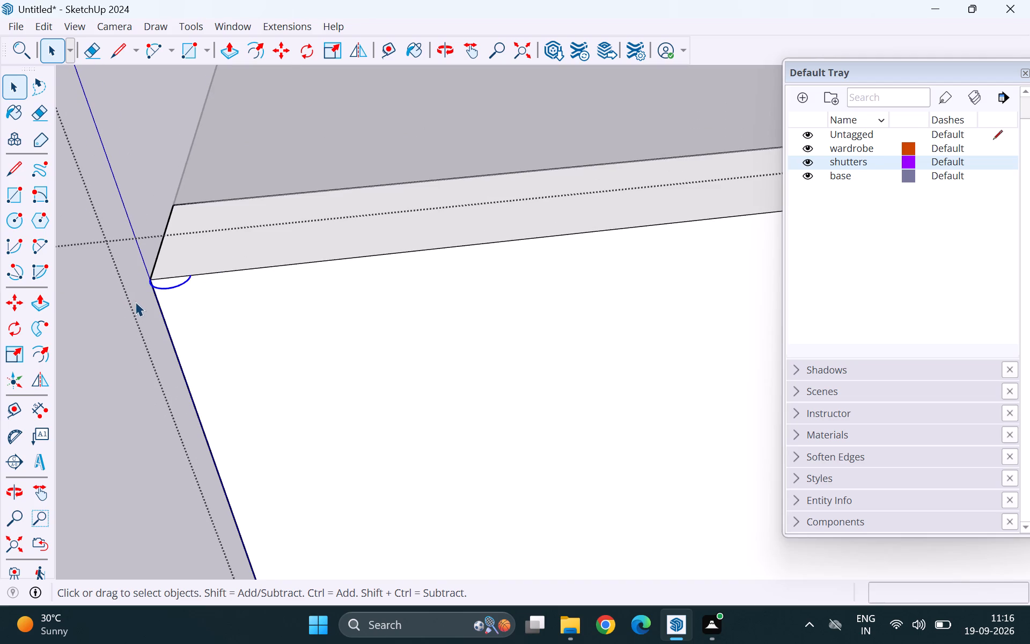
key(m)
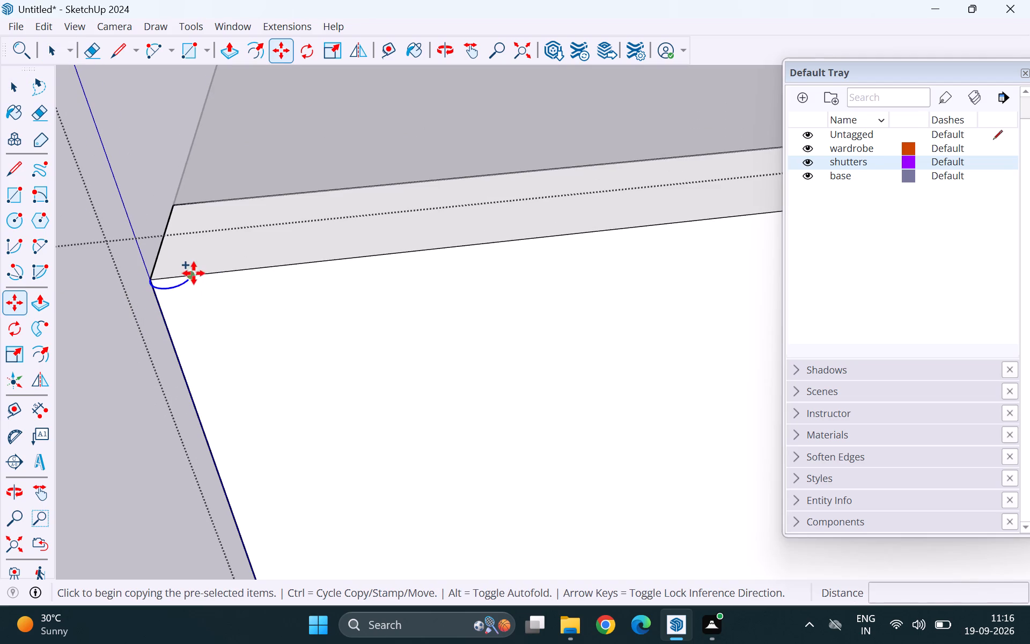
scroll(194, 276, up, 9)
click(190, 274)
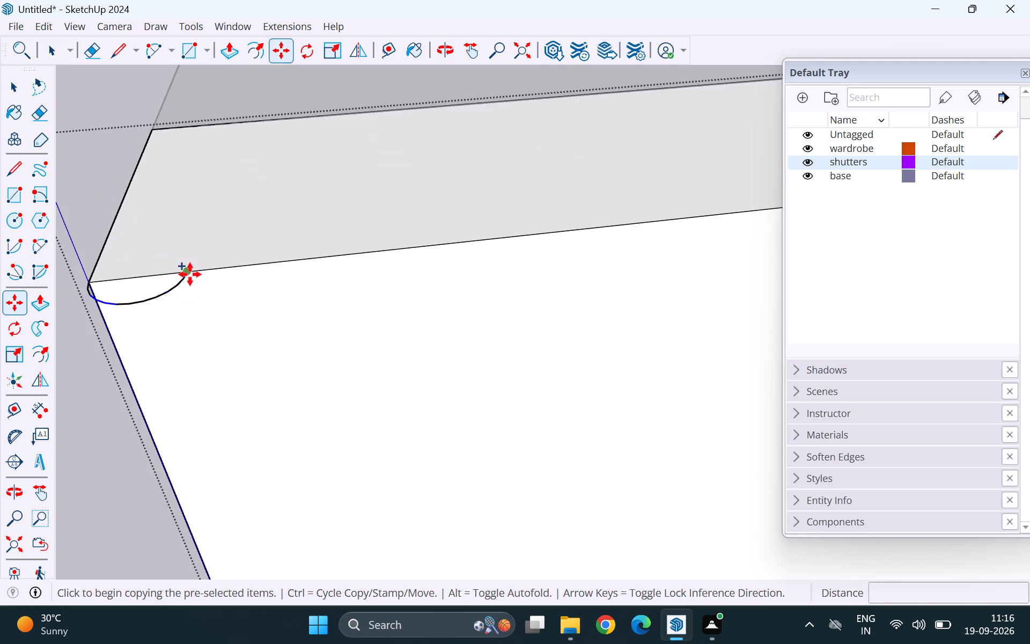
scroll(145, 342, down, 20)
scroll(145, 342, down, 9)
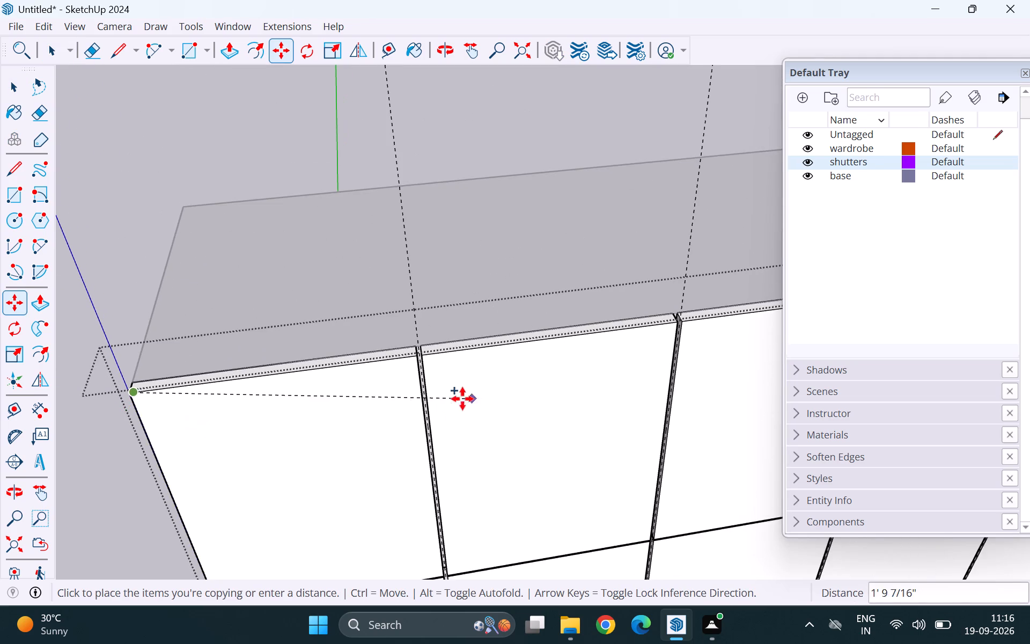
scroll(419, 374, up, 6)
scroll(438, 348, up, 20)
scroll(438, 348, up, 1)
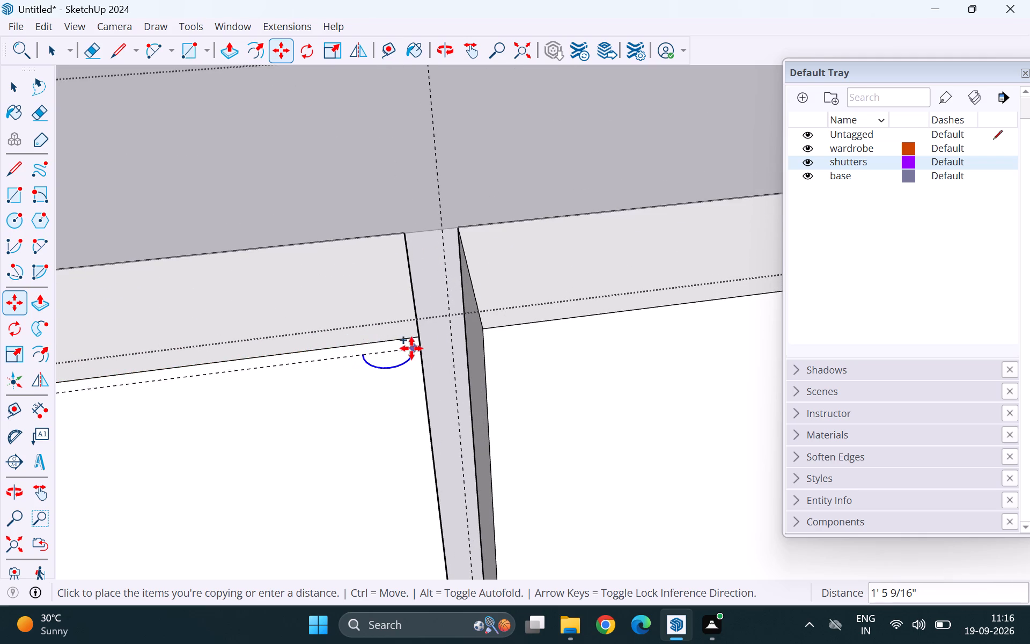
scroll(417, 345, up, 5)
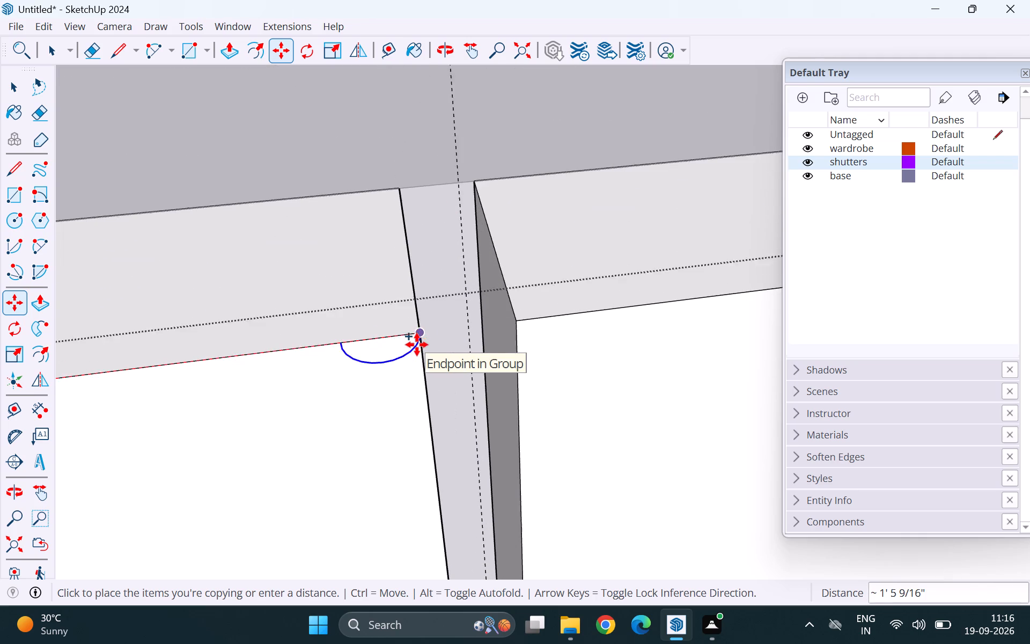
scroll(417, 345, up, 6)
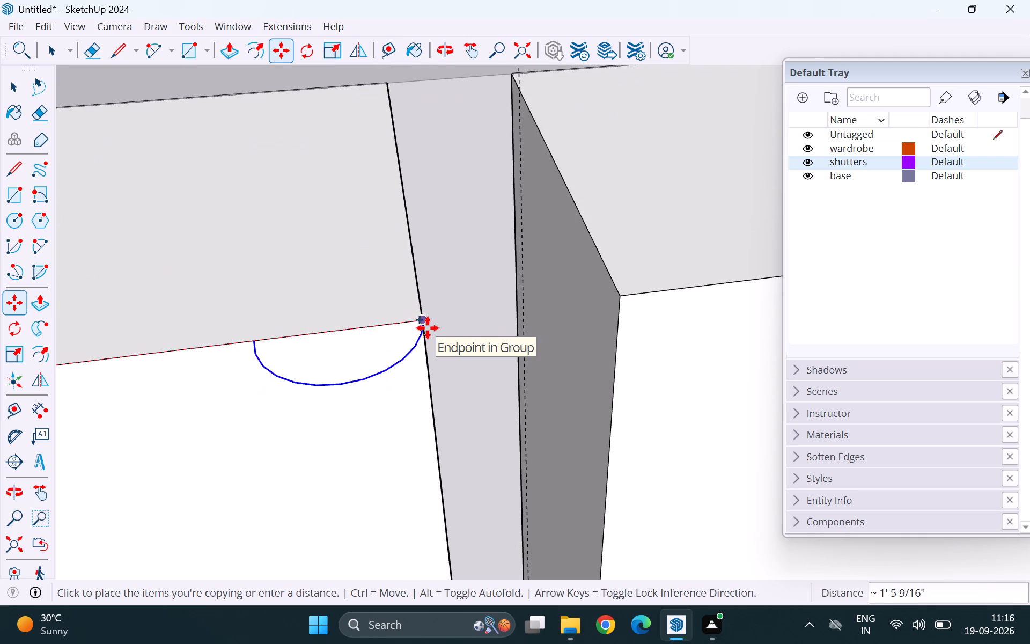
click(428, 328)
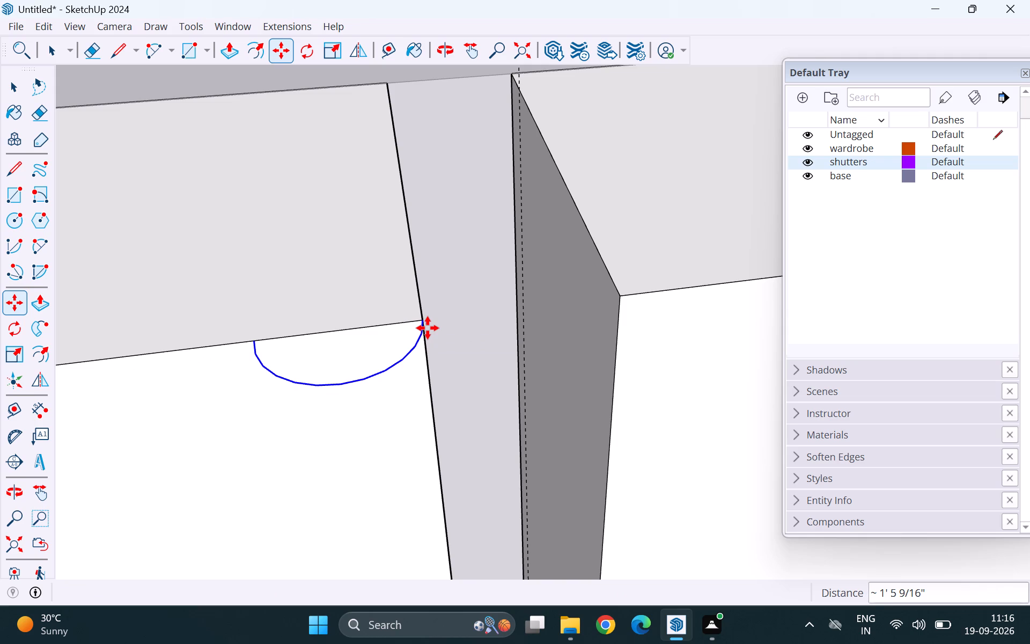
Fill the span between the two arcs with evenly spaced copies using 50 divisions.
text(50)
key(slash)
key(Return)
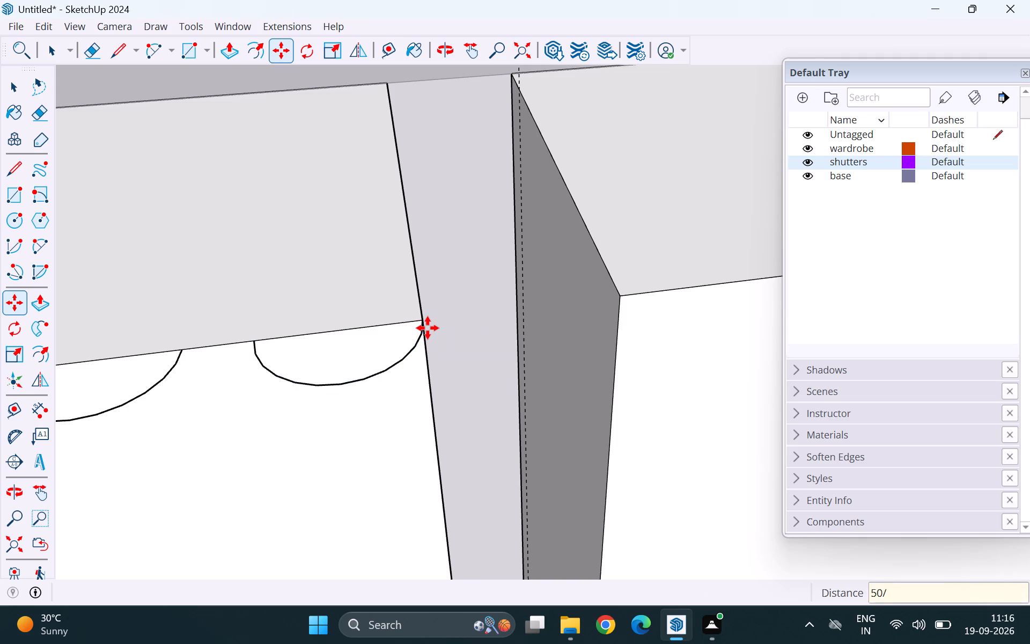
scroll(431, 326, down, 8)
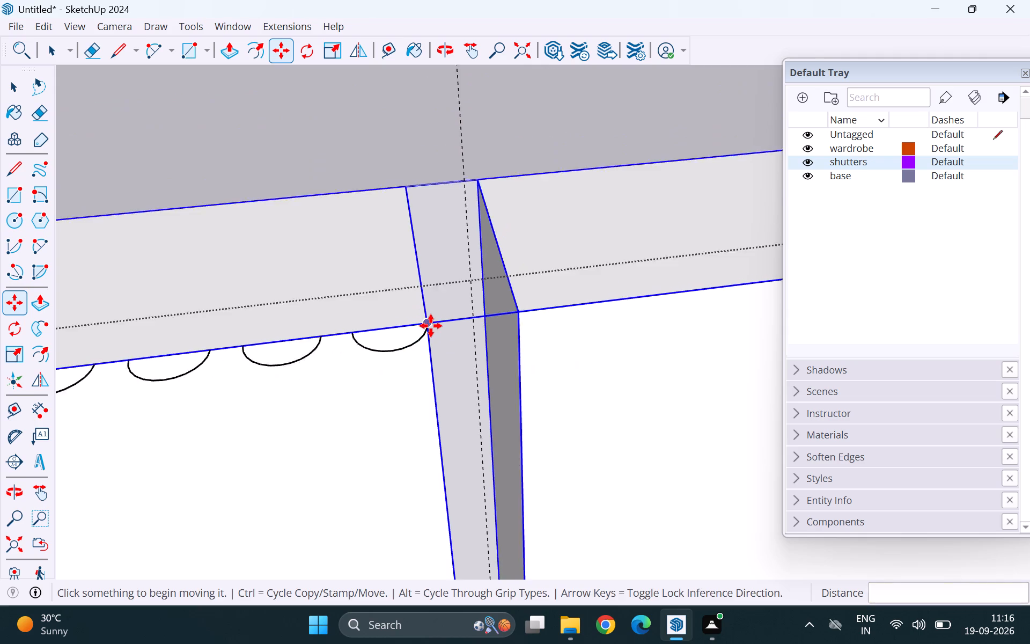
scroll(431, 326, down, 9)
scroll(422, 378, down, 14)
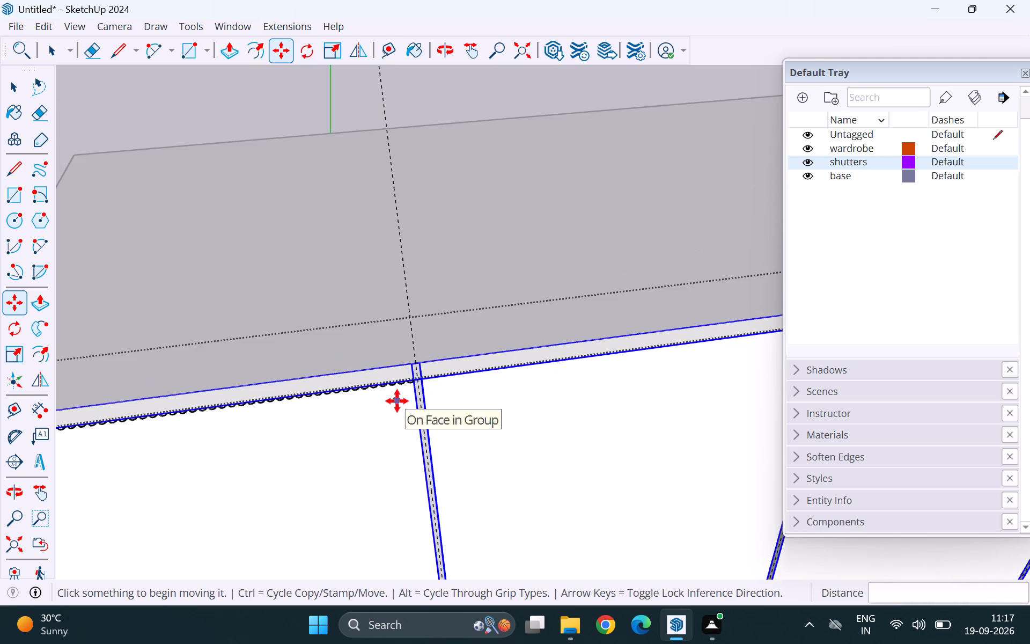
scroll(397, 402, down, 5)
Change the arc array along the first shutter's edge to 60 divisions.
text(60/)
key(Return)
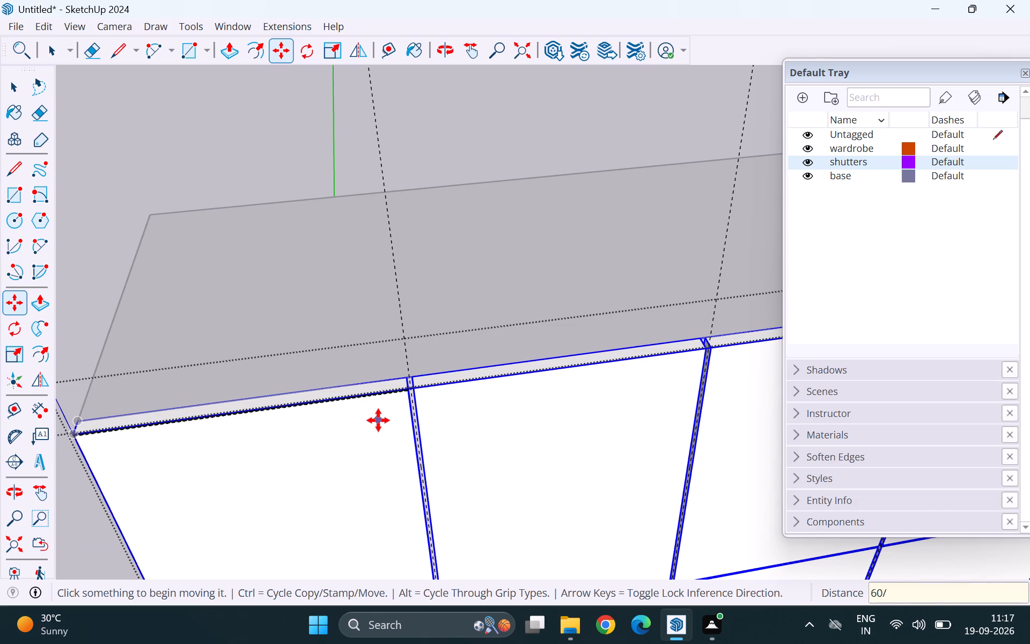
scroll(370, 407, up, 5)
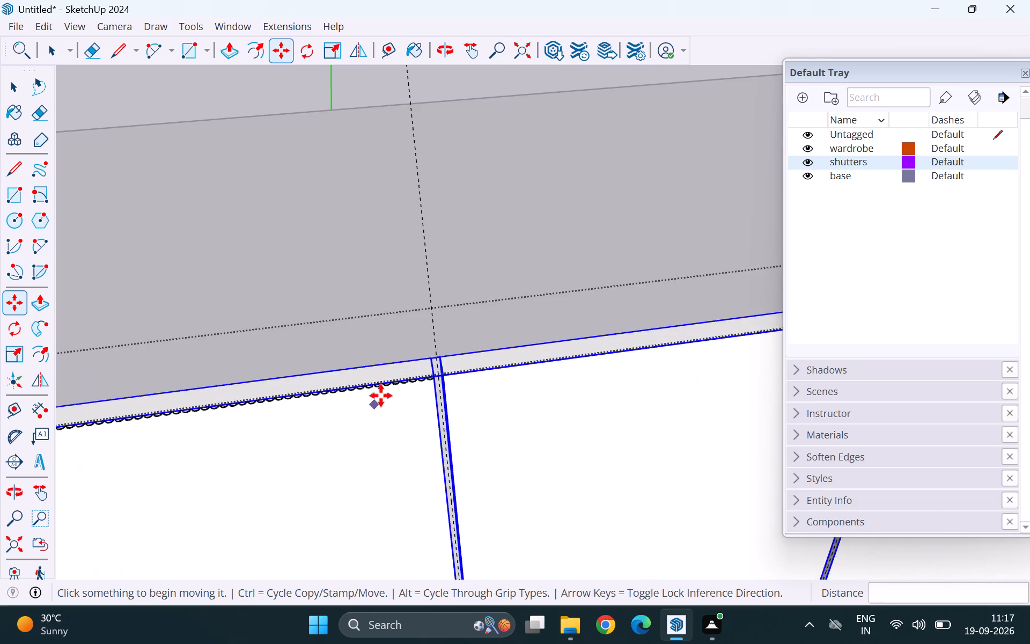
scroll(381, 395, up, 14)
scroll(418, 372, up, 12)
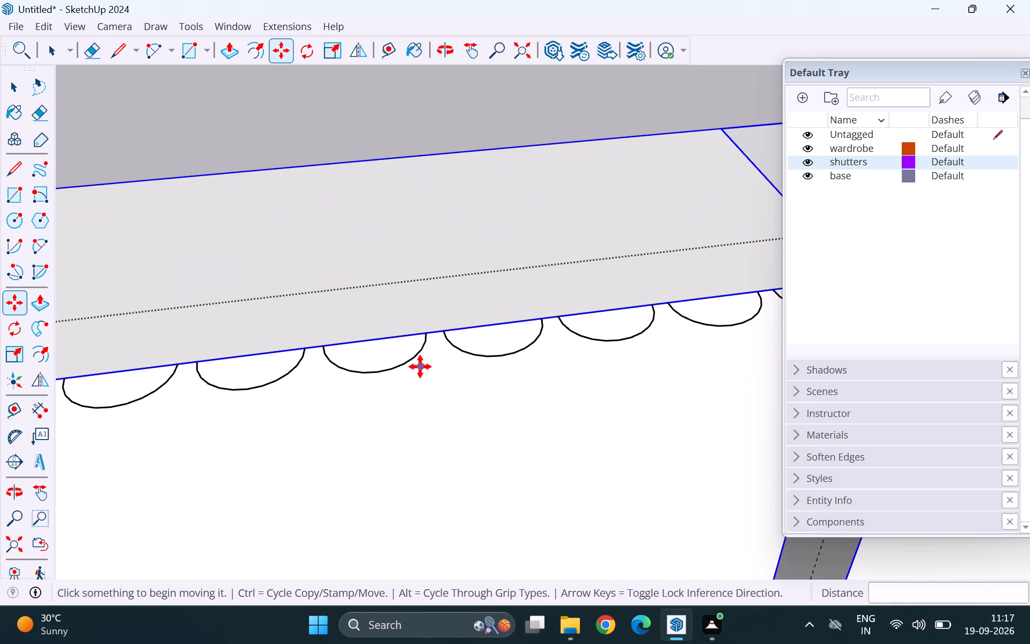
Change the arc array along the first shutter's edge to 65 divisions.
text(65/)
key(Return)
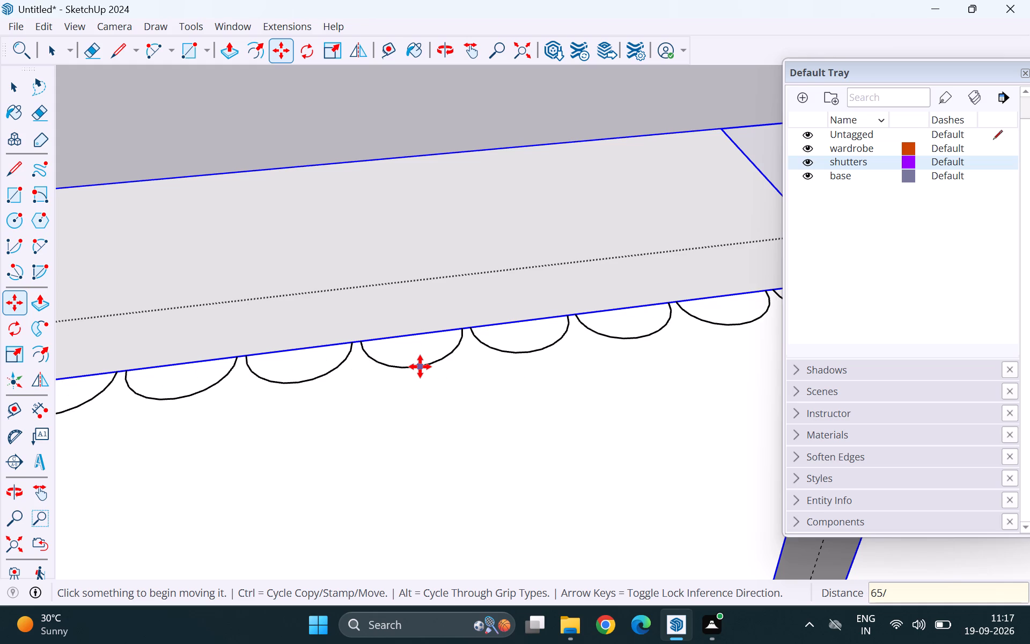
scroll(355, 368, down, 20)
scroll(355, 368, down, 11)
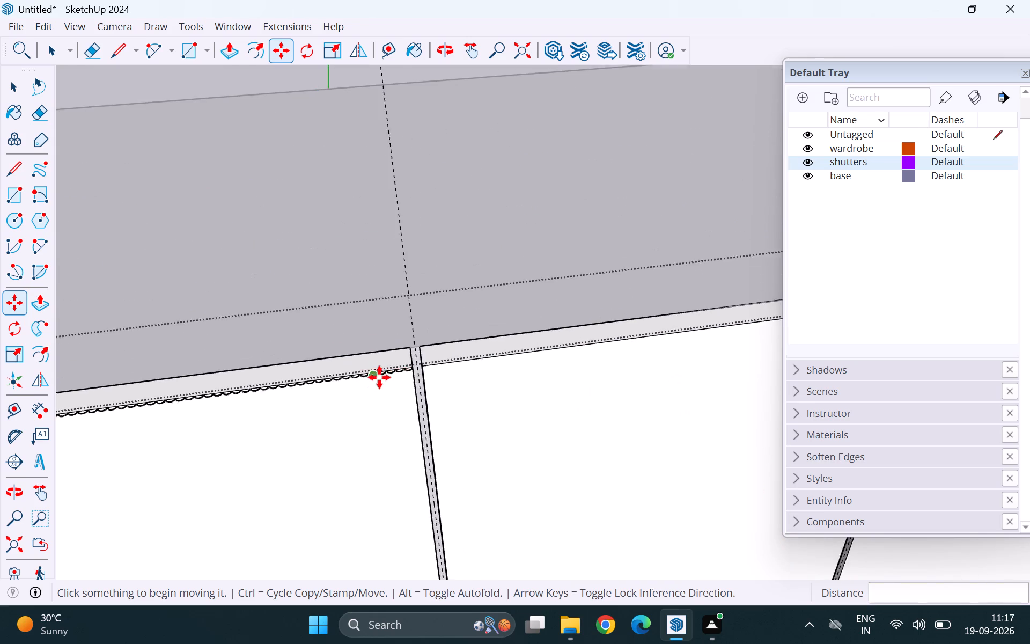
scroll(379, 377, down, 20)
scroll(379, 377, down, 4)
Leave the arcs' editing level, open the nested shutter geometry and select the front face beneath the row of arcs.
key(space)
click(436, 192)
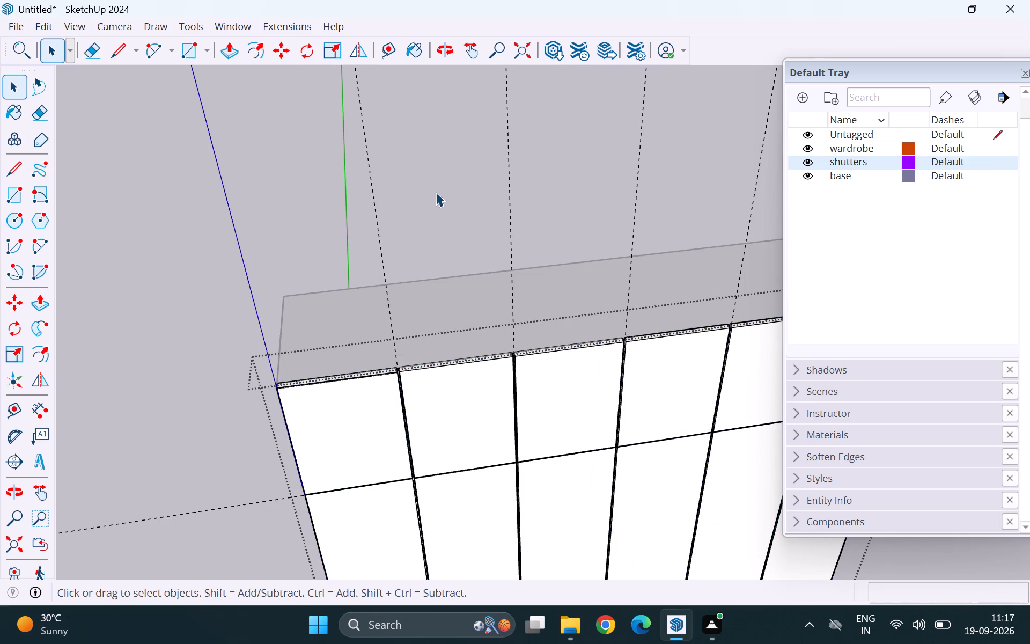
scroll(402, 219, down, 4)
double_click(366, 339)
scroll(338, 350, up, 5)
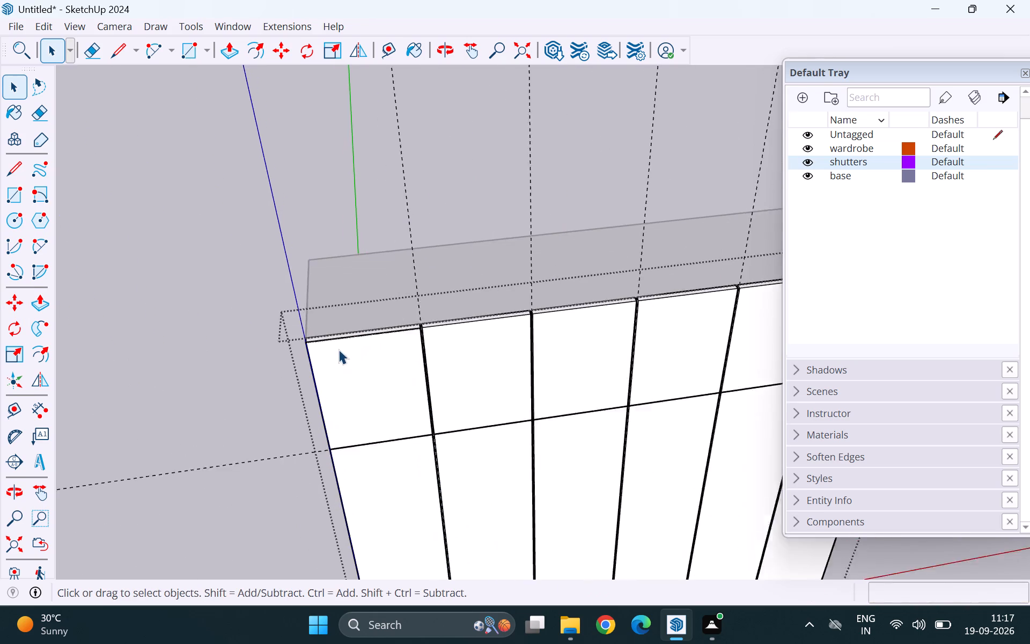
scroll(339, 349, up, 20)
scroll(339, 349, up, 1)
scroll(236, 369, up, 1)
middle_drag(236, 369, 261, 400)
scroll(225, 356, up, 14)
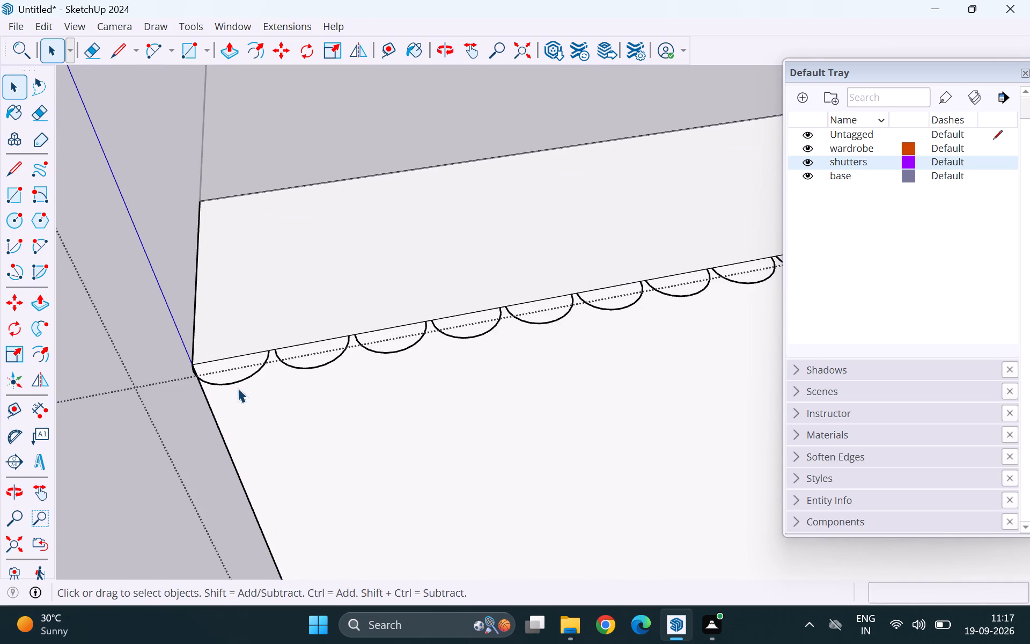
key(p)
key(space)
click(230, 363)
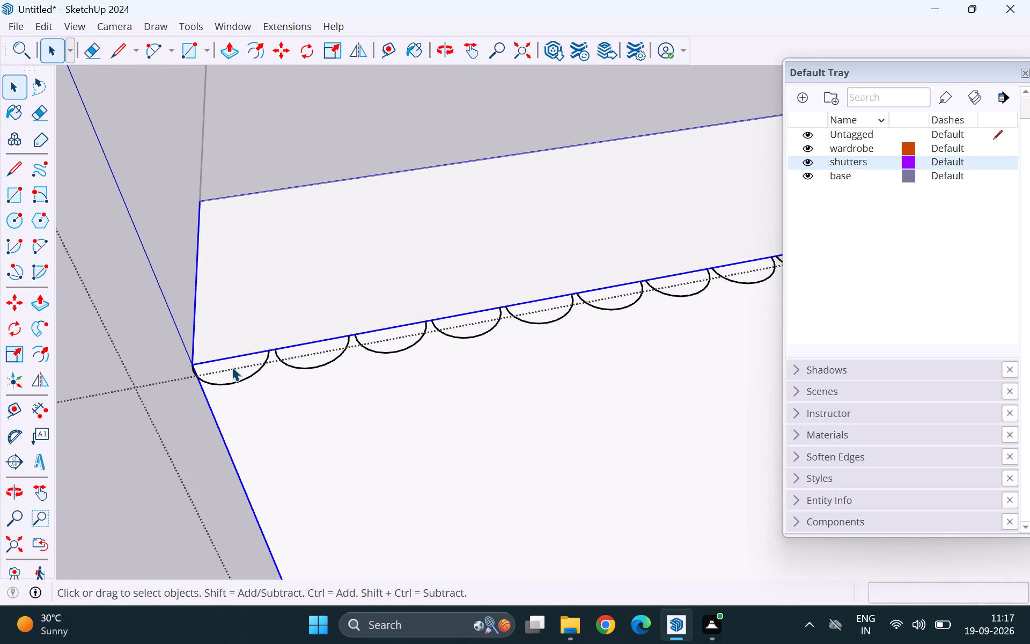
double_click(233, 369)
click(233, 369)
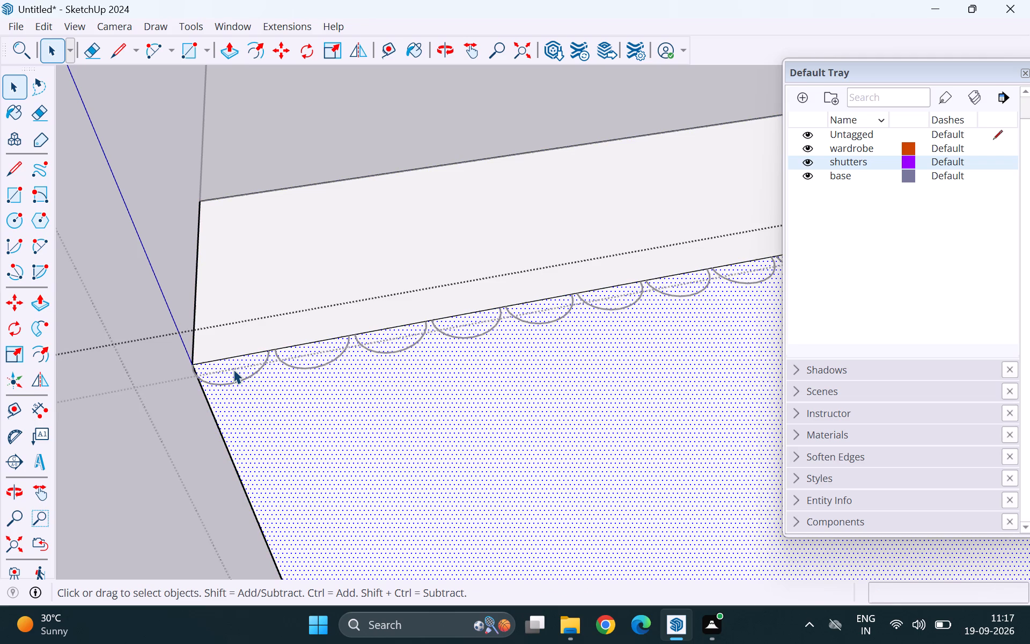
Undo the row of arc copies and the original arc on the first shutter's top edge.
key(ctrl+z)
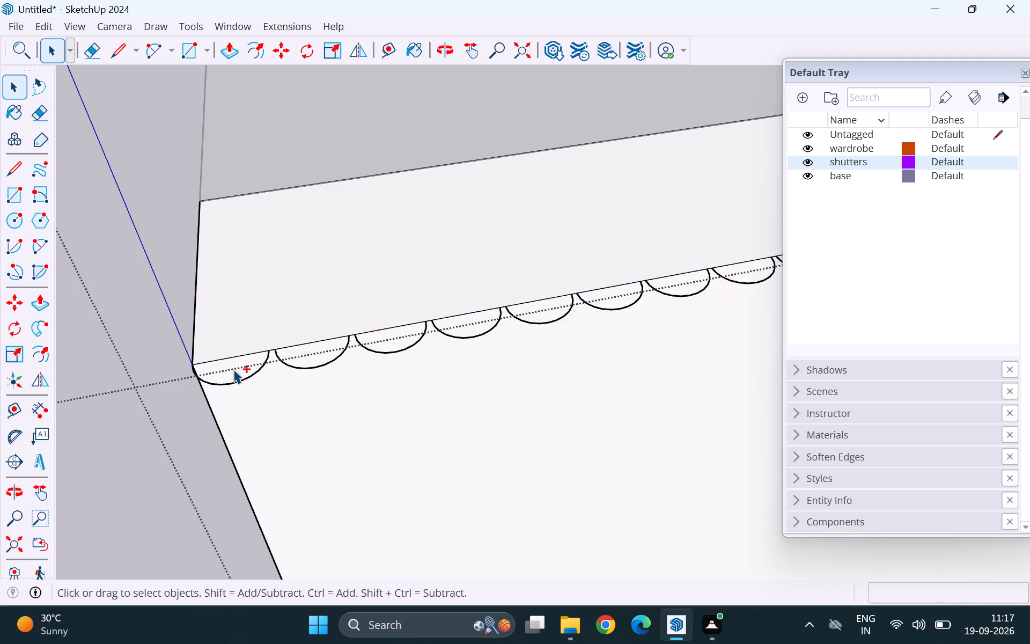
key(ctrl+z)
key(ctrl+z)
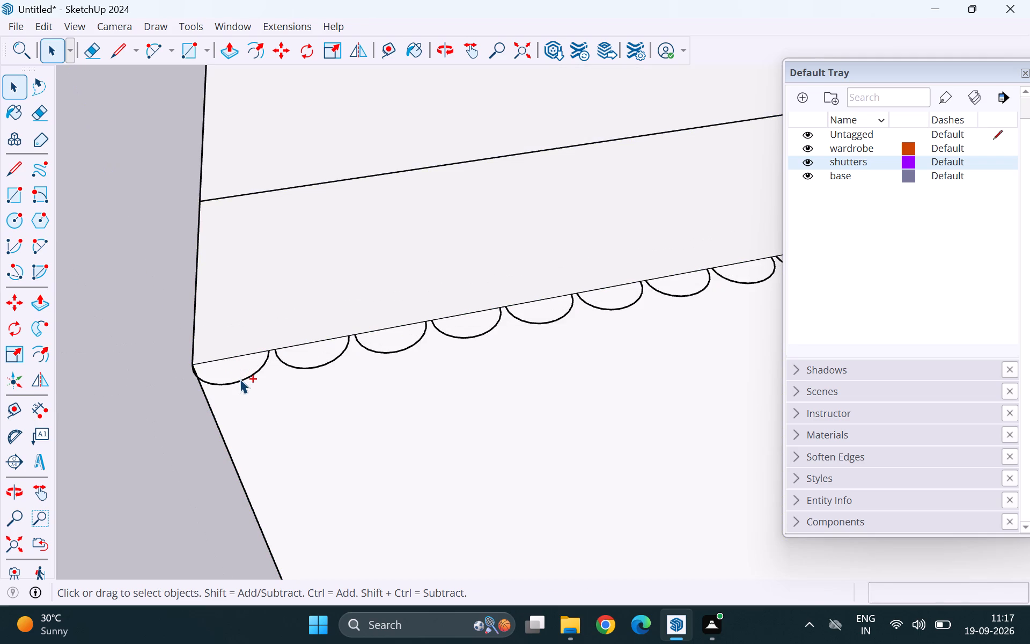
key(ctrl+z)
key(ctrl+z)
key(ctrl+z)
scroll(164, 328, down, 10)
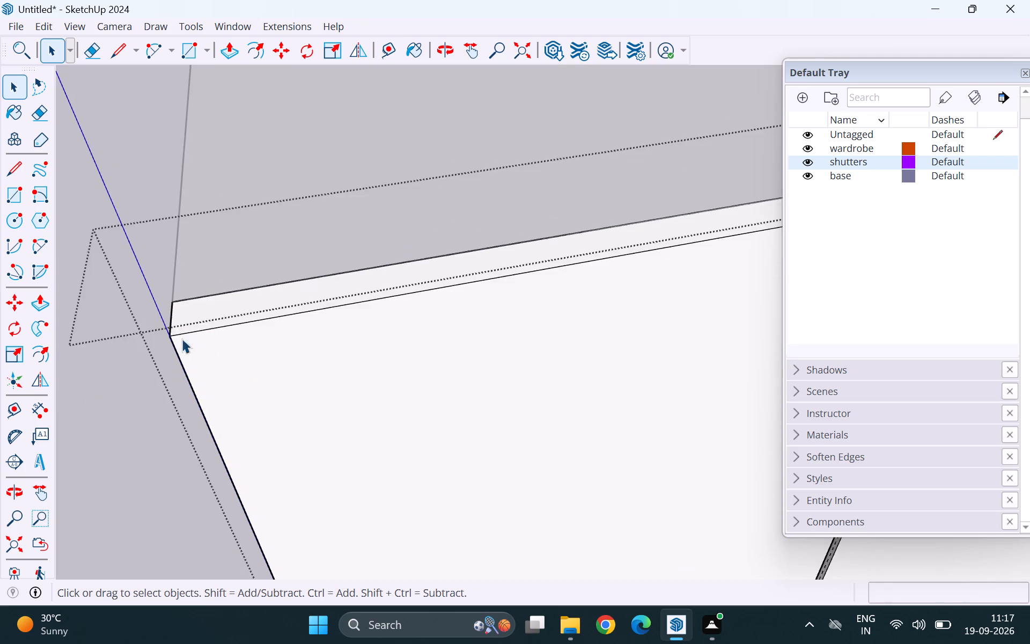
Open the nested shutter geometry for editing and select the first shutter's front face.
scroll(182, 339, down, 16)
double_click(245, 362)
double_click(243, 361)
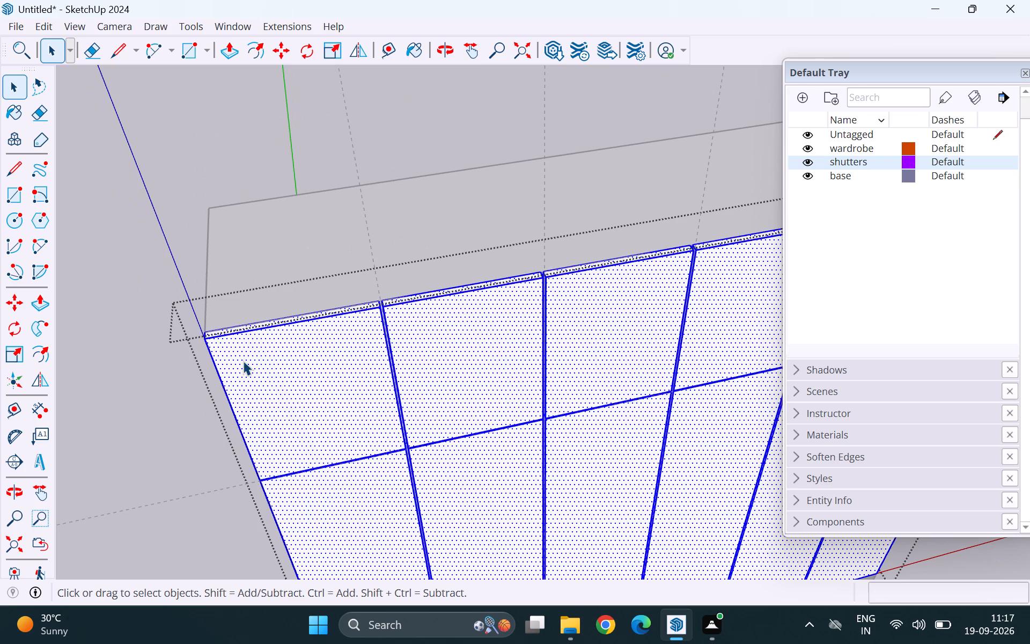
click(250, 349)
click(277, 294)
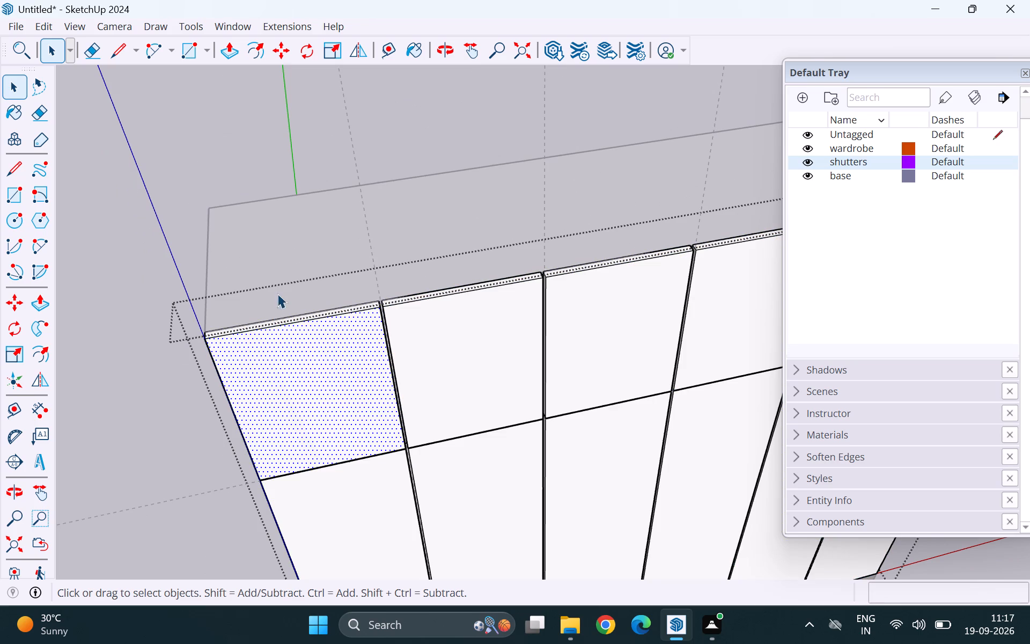
Close all open groups and hide the wardrobe tag.
scroll(293, 312, down, 11)
click(202, 359)
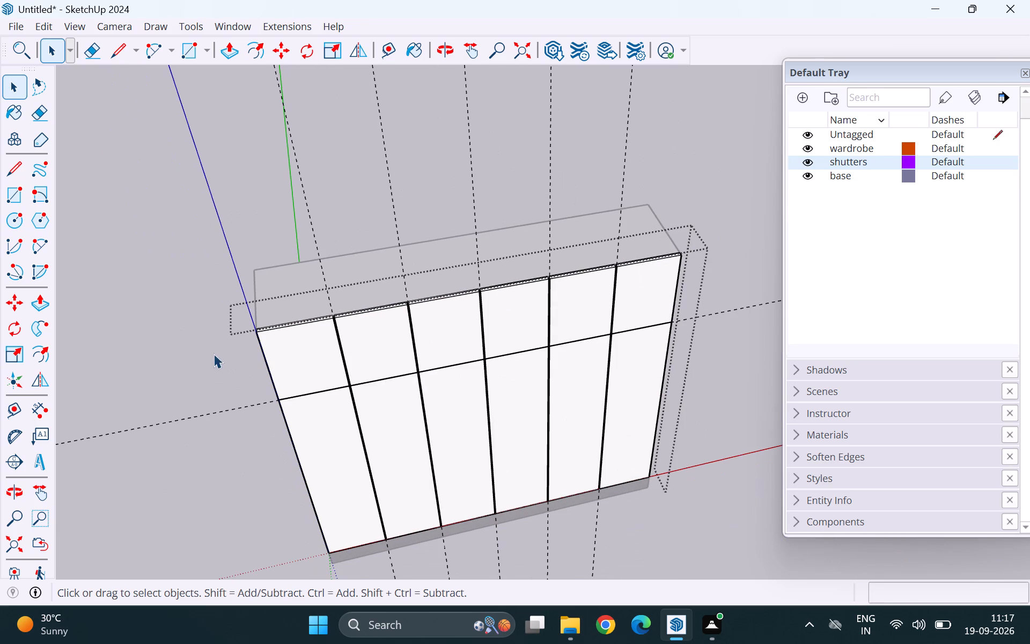
click(207, 341)
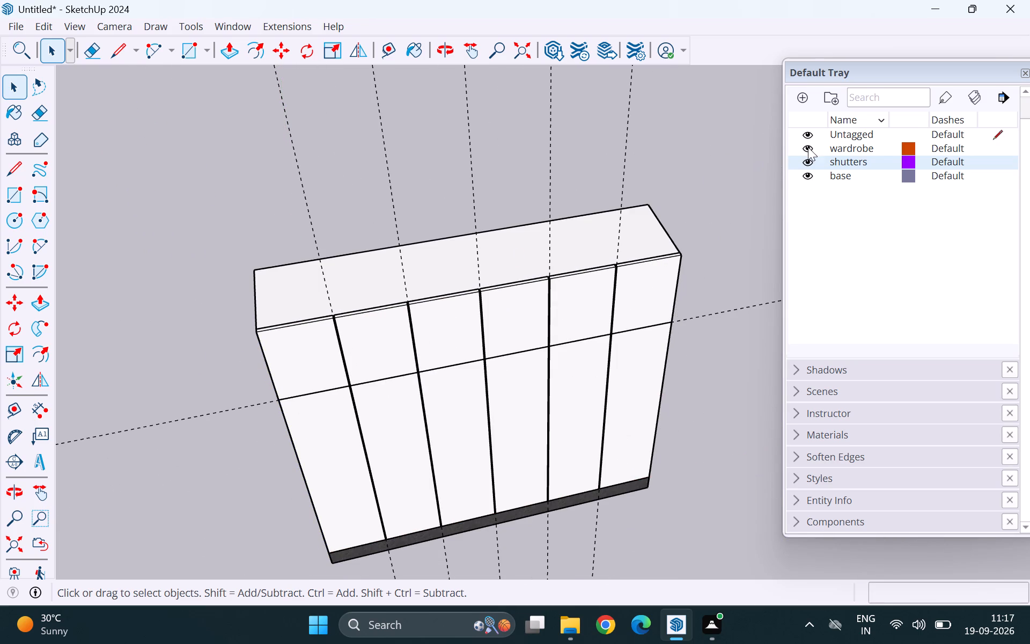
click(807, 148)
Open the shutters group and its nested geometry for editing at the first shutter's top outer corner.
double_click(289, 341)
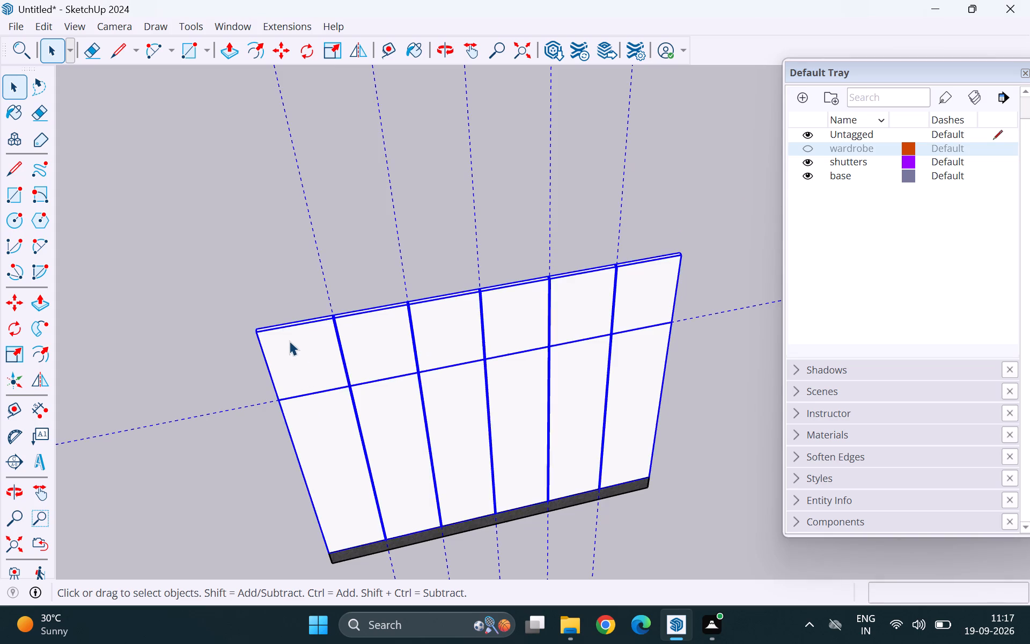
scroll(270, 340, up, 17)
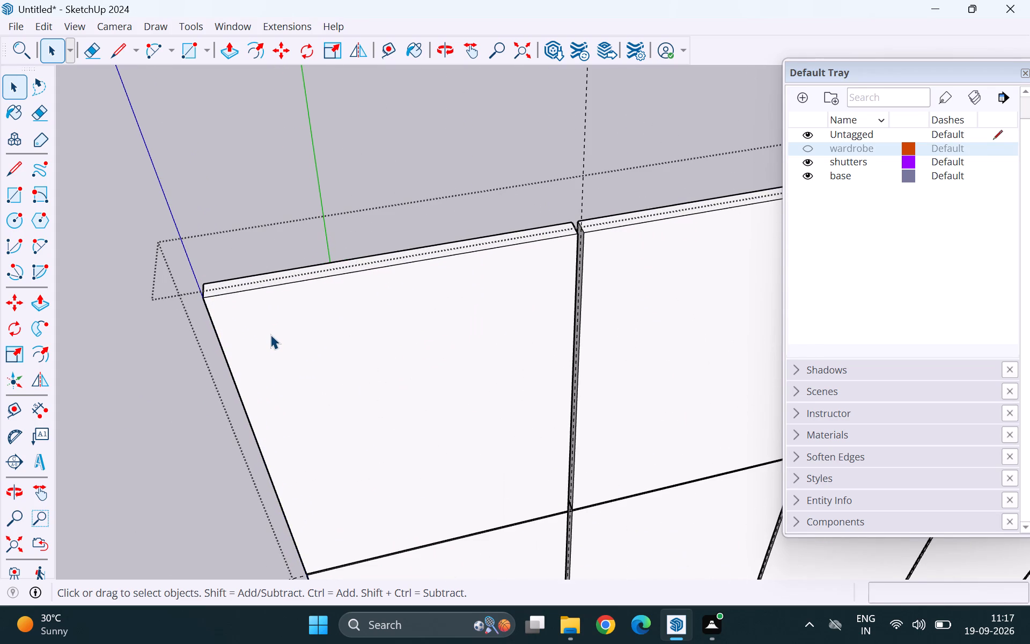
double_click(270, 334)
scroll(224, 300, up, 11)
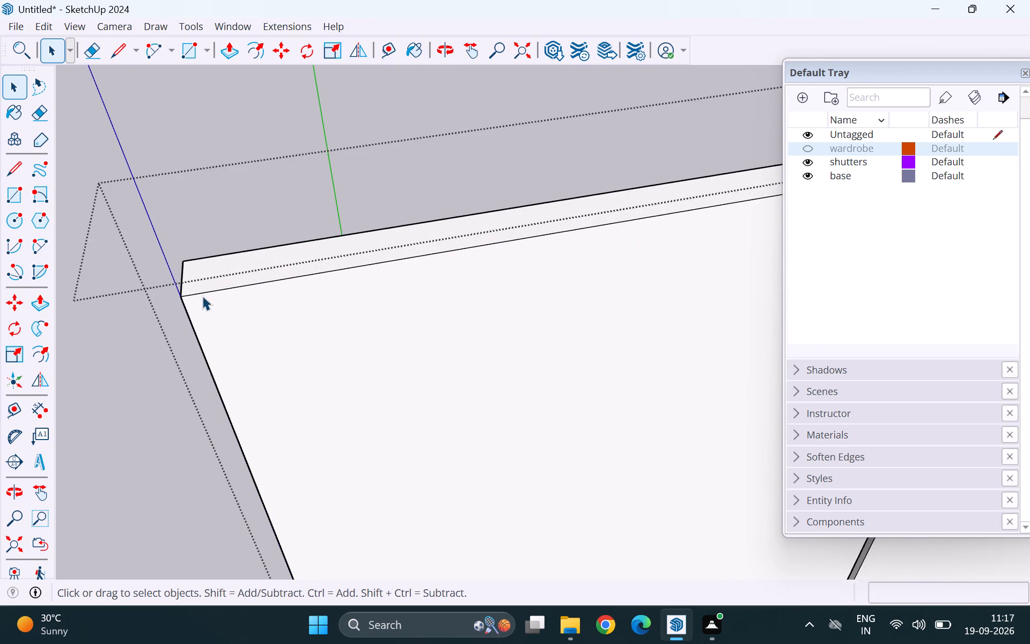
Close the nested geometry and the shutters group to return to the top level of the model.
scroll(202, 296, up, 5)
click(224, 151)
scroll(240, 261, down, 9)
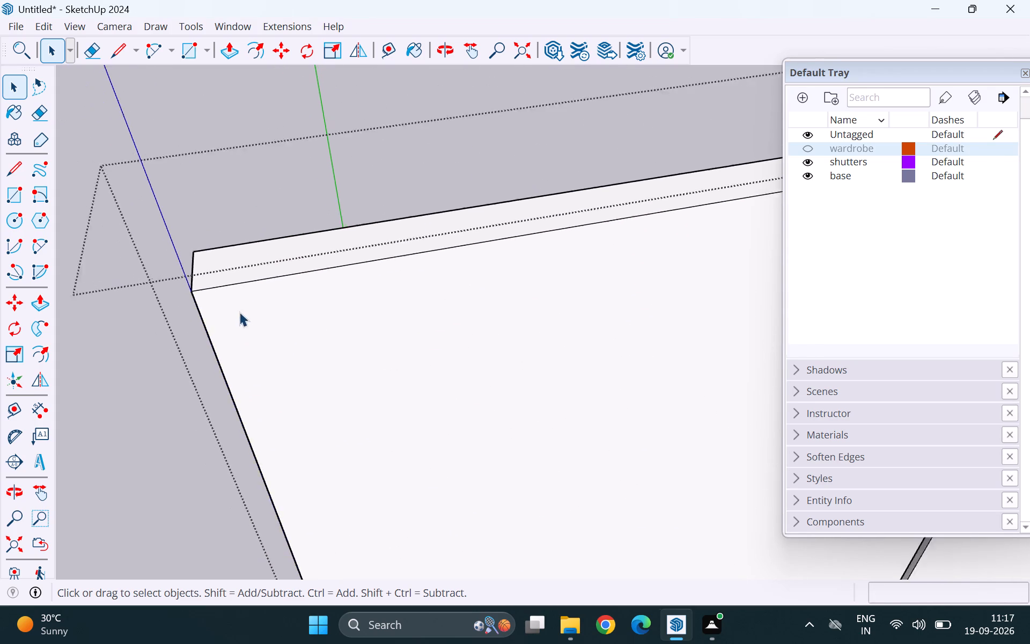
scroll(239, 312, down, 17)
click(150, 291)
click(150, 291)
scroll(170, 278, down, 3)
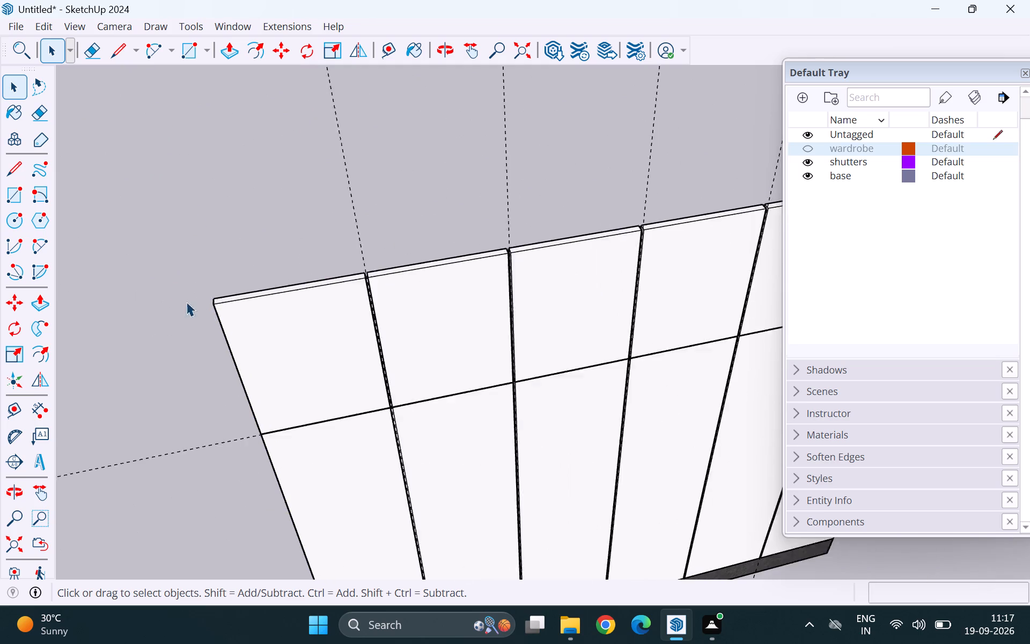
Draw a half-circle arc 5/8" long with a 5/16" bulge on the first shutter's top front edge, starting at its outer corner.
scroll(186, 302, down, 10)
scroll(213, 331, up, 17)
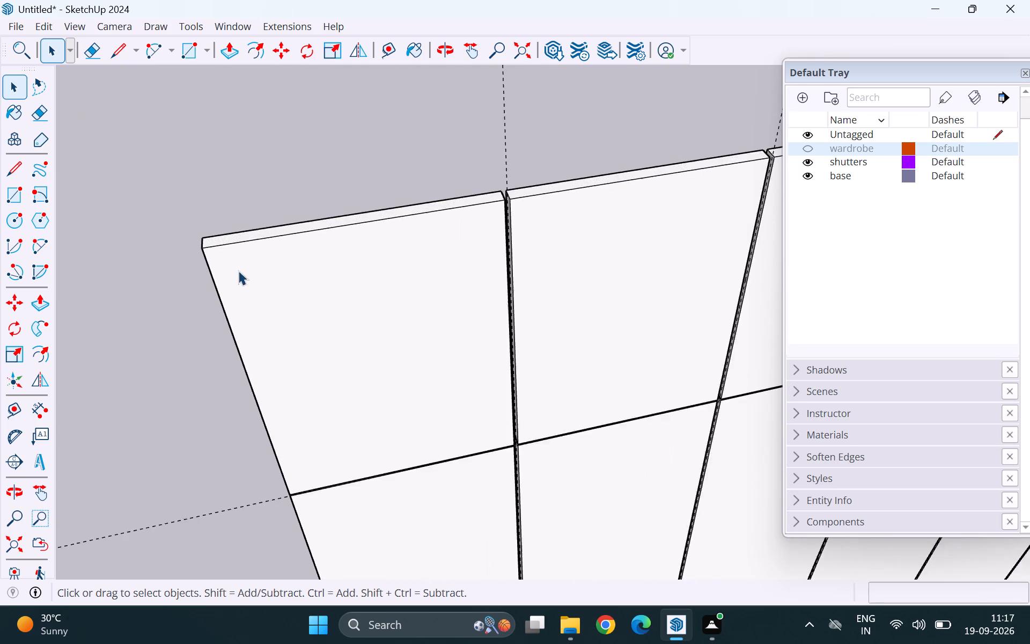
scroll(236, 253, up, 13)
key(a)
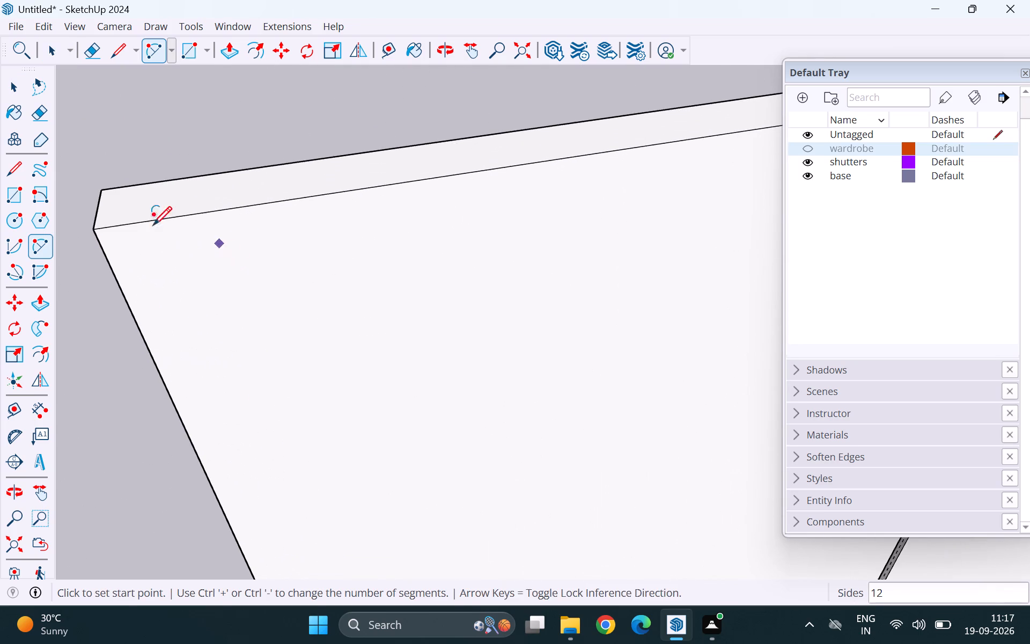
click(95, 228)
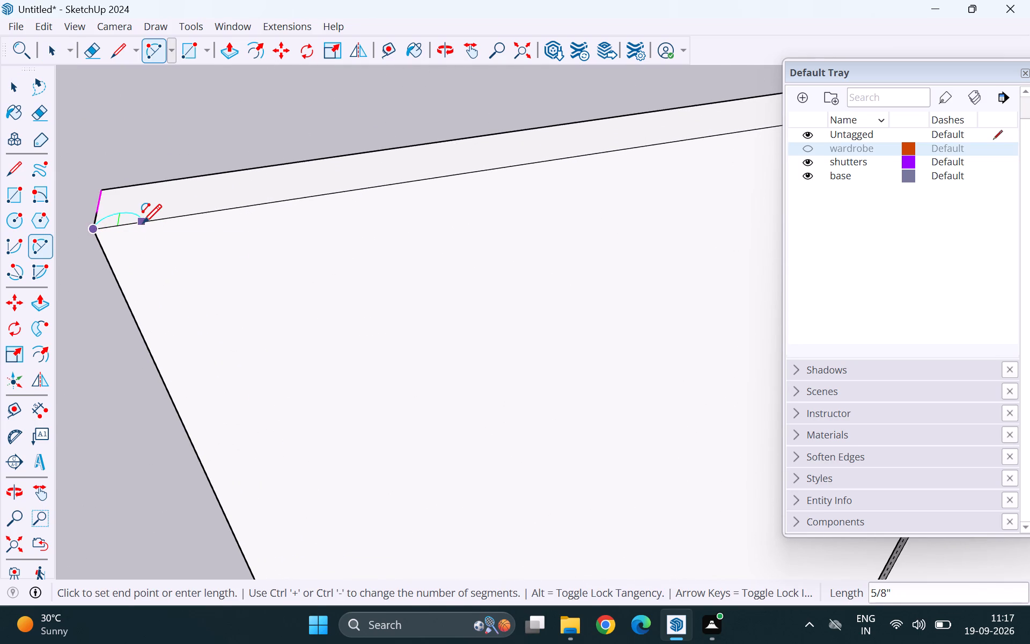
click(143, 223)
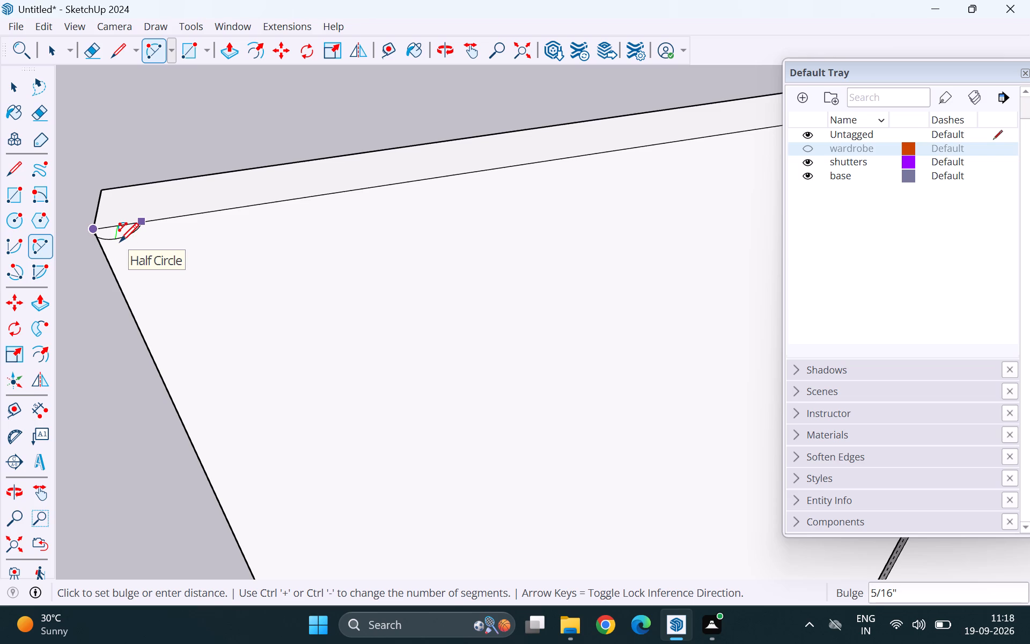
click(120, 241)
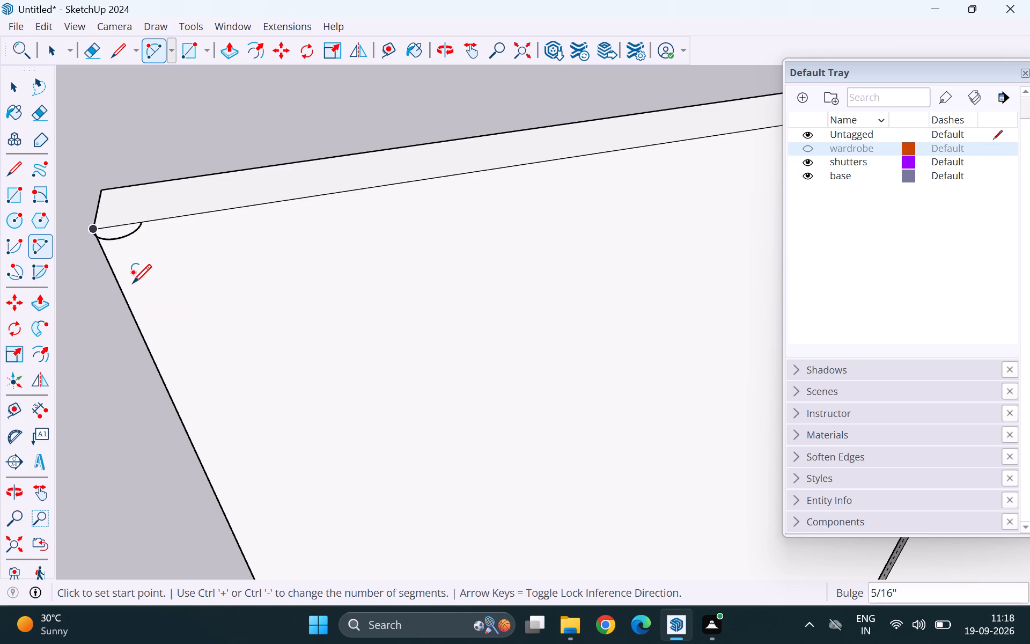
Copy the arc along the first shutter's top front edge so its end meets the corner beside the second shutter.
key(space)
click(126, 231)
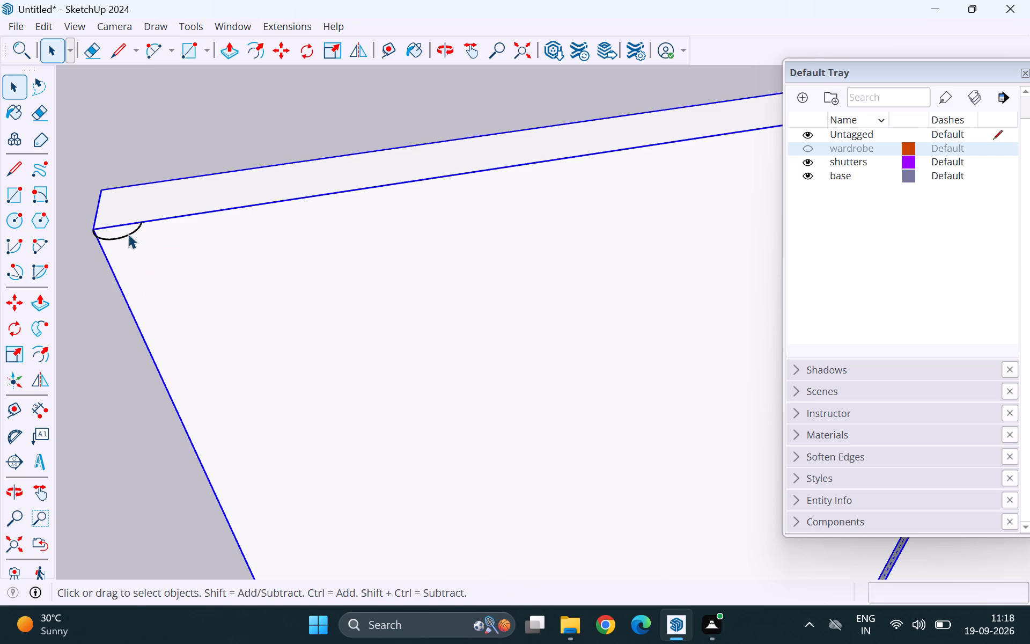
click(128, 234)
key(m)
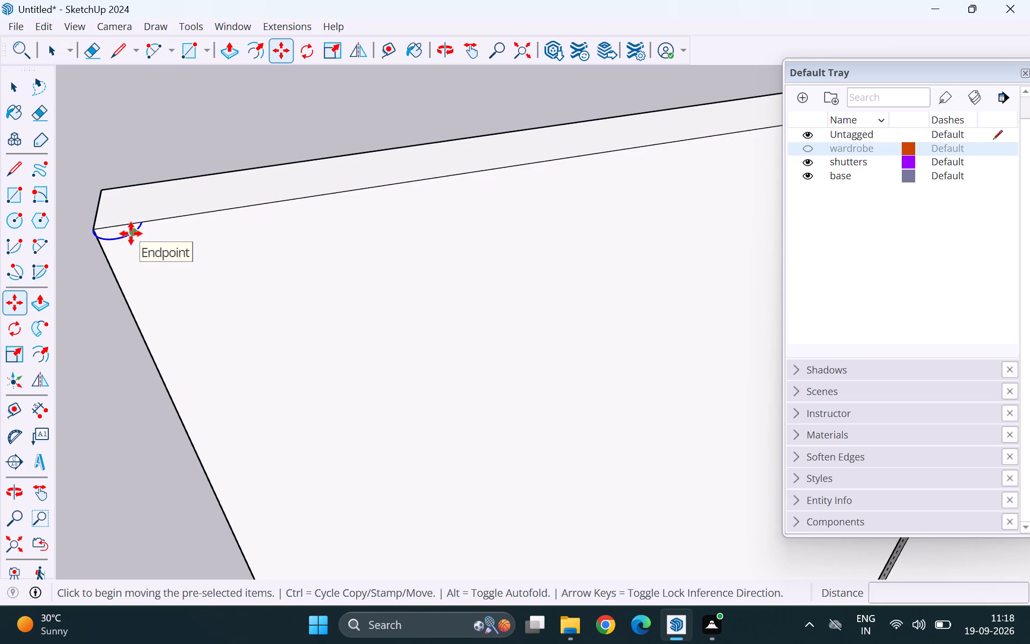
click(145, 226)
scroll(106, 345, down, 5)
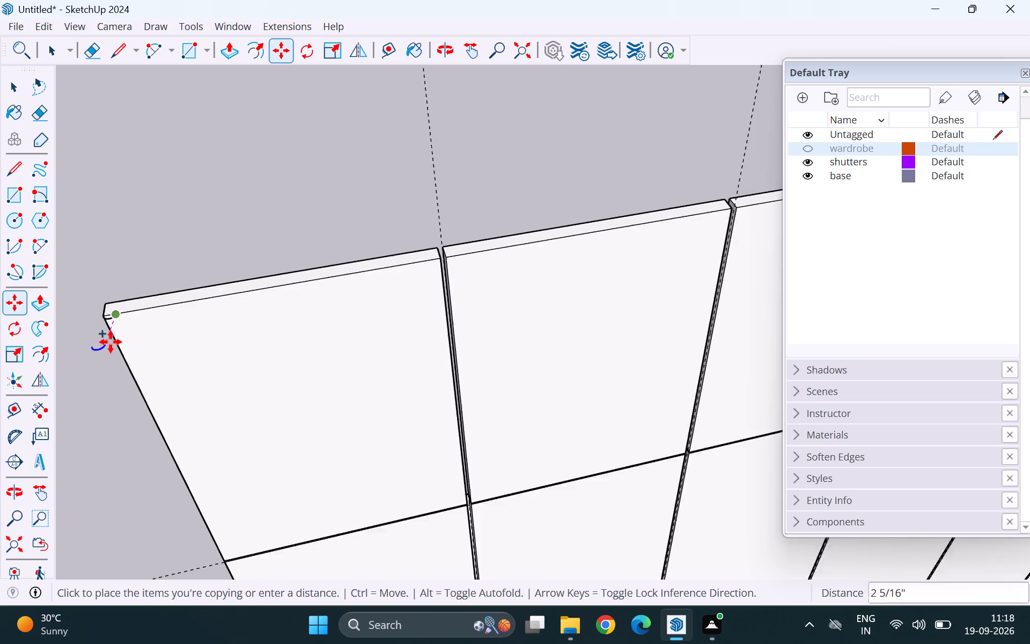
scroll(111, 342, down, 8)
scroll(250, 305, up, 20)
scroll(250, 305, up, 5)
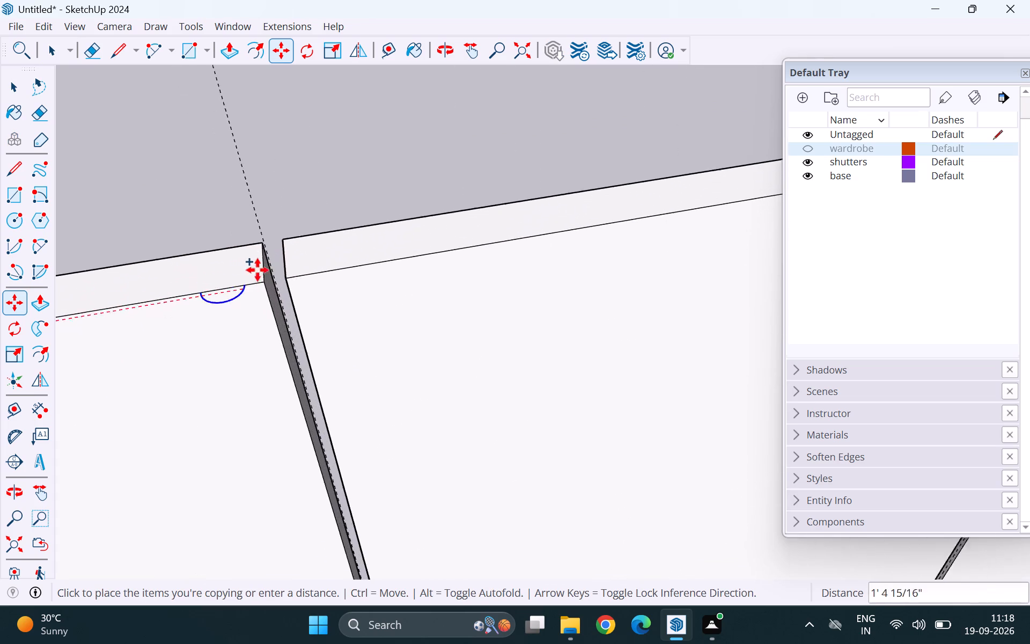
scroll(257, 270, up, 6)
click(268, 290)
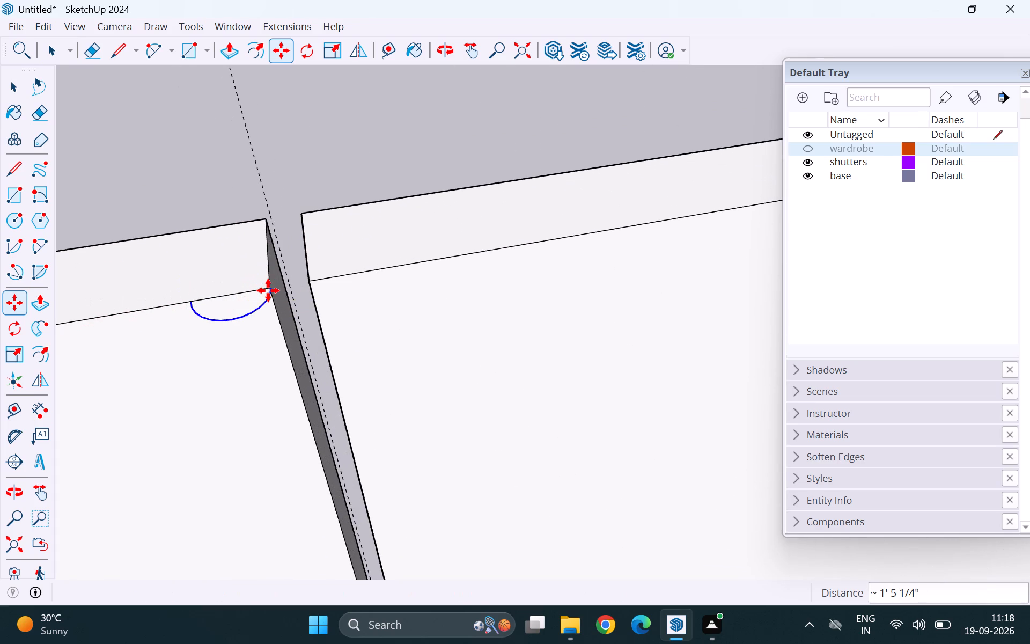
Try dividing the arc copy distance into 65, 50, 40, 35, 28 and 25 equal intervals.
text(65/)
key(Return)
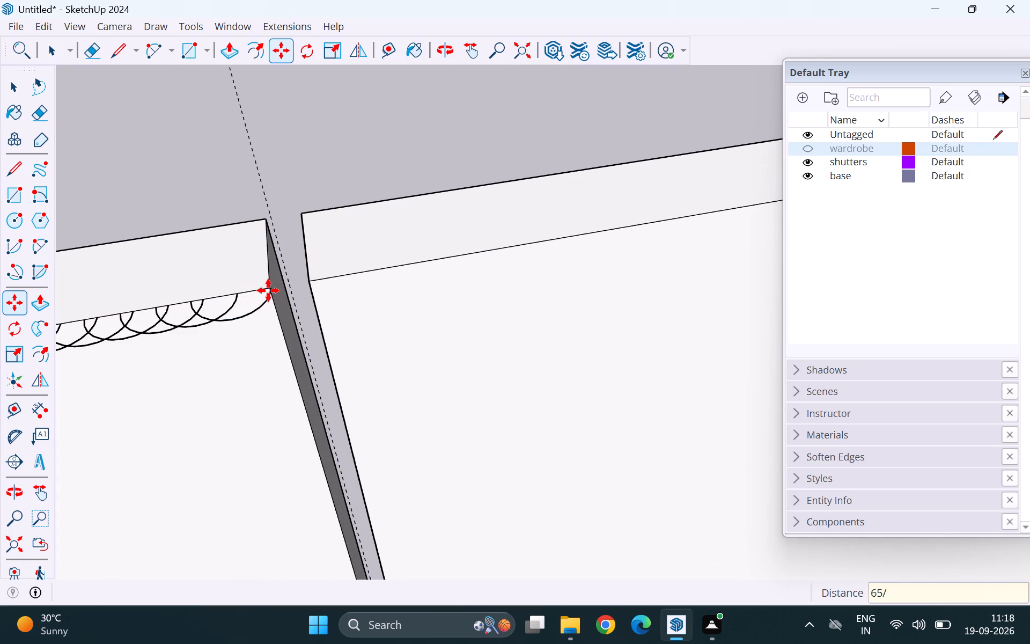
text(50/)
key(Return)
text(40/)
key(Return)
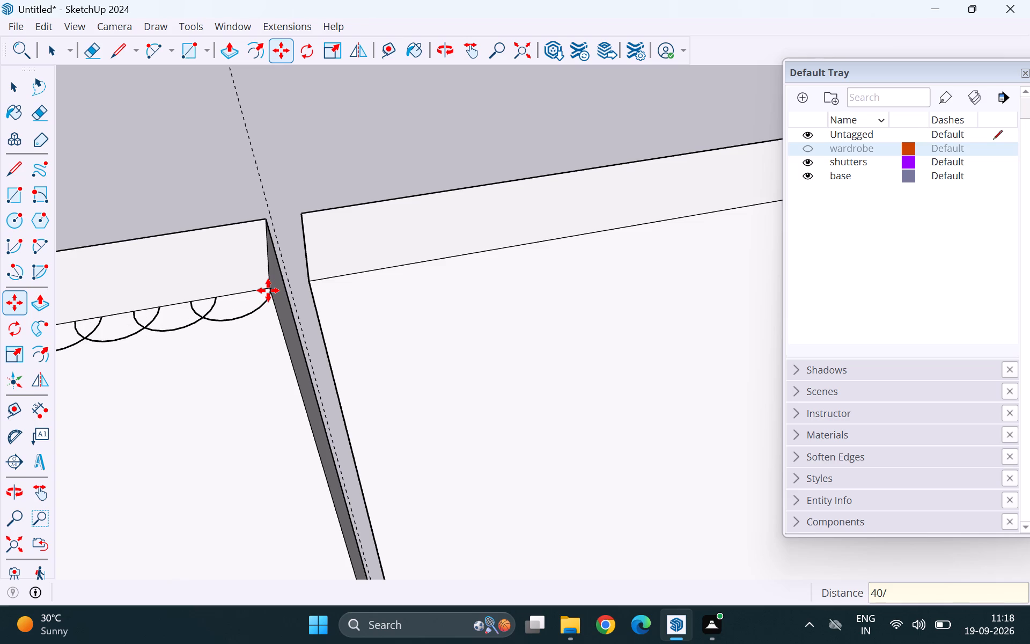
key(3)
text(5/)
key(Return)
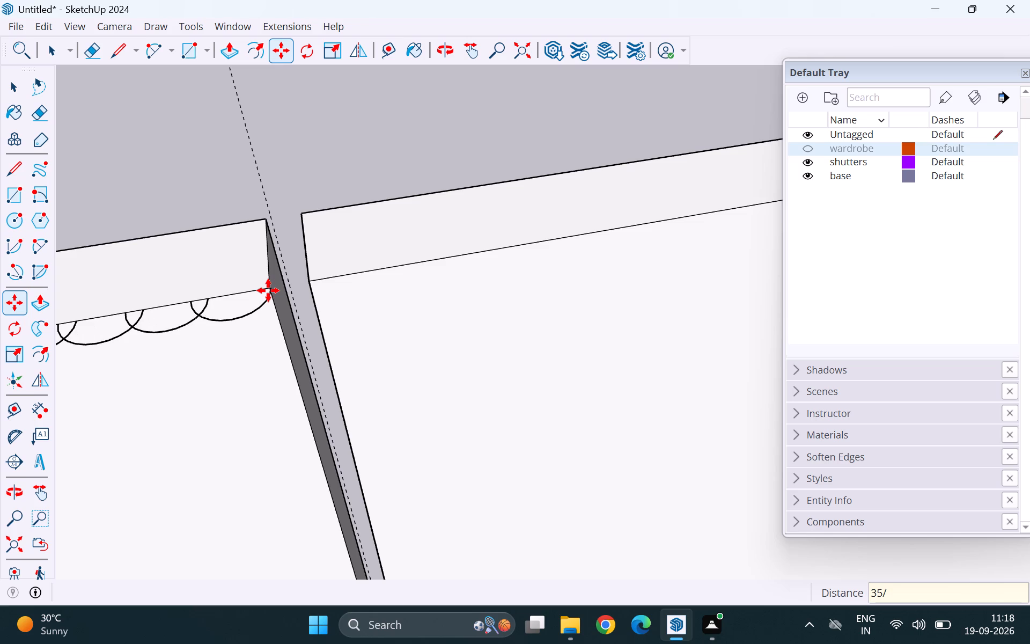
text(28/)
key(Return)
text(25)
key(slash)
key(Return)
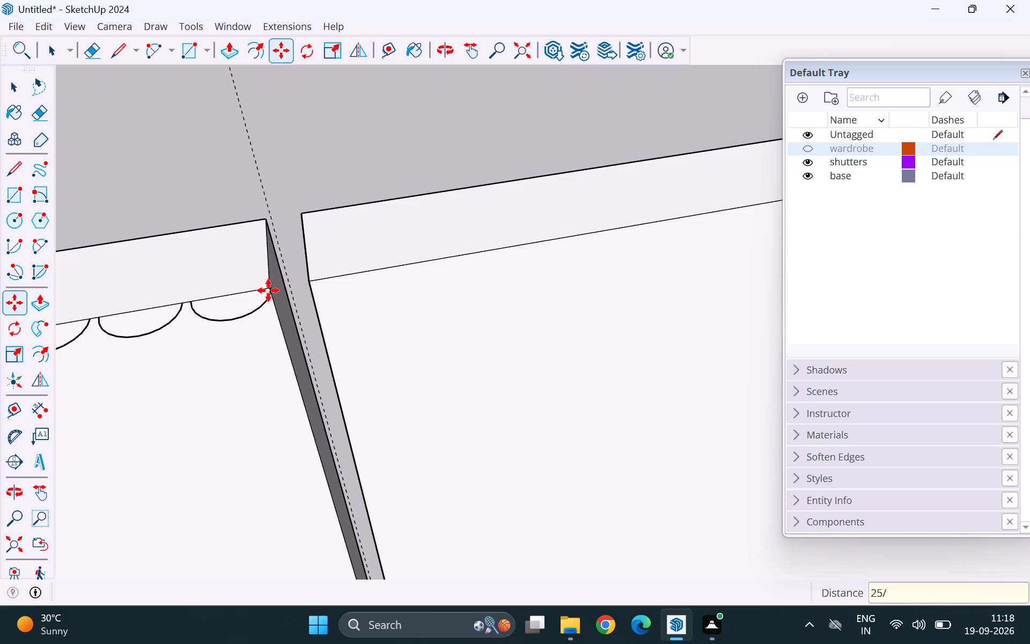
Divide the arc copy distance into 27 equal intervals along the first shutter's top front edge.
text(27/)
key(Return)
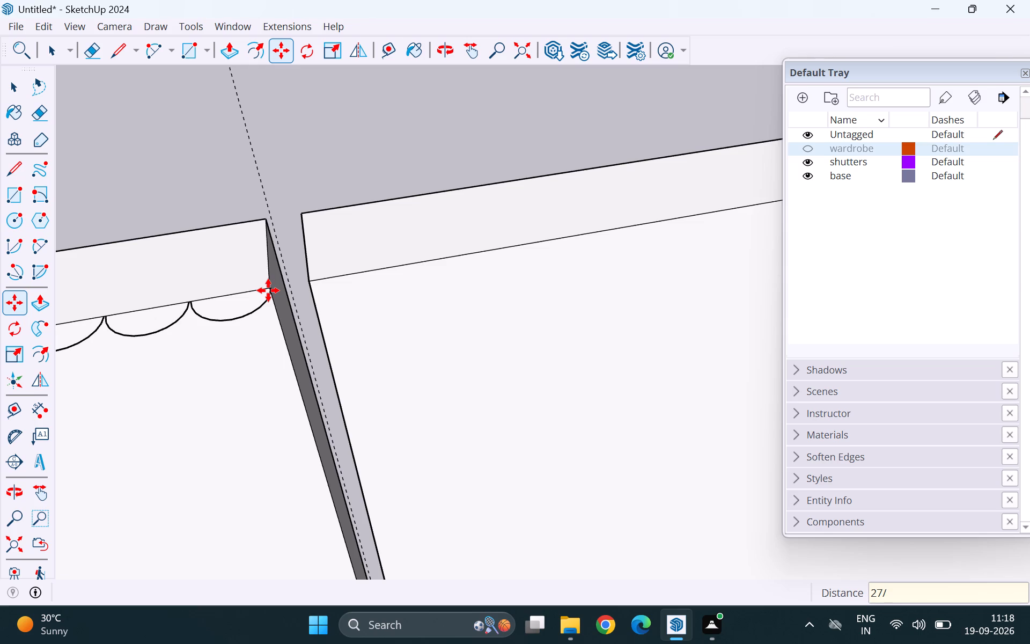
scroll(339, 268, down, 16)
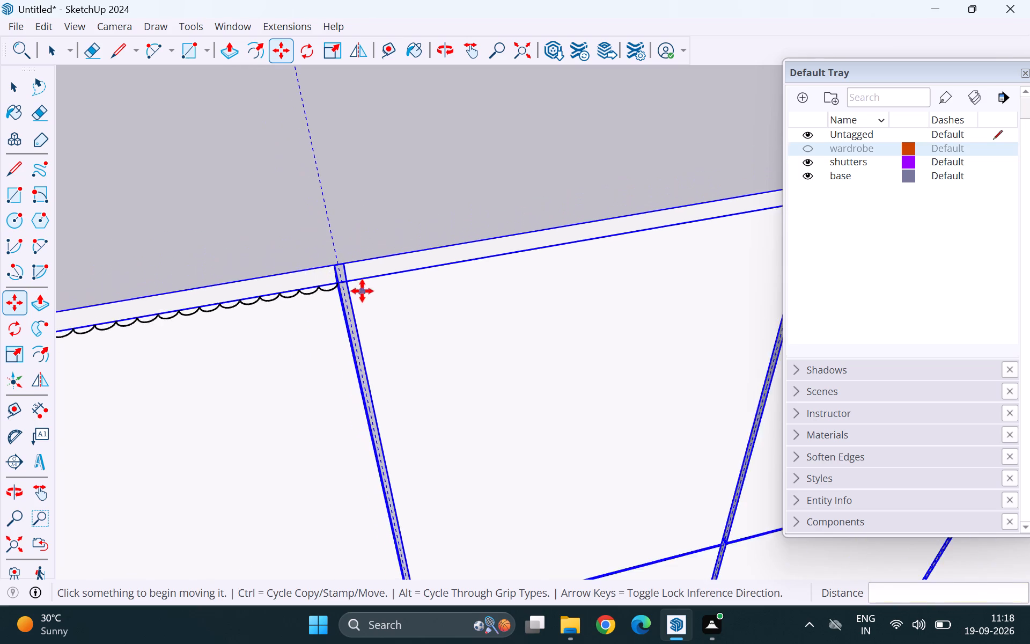
scroll(362, 291, down, 9)
key(space)
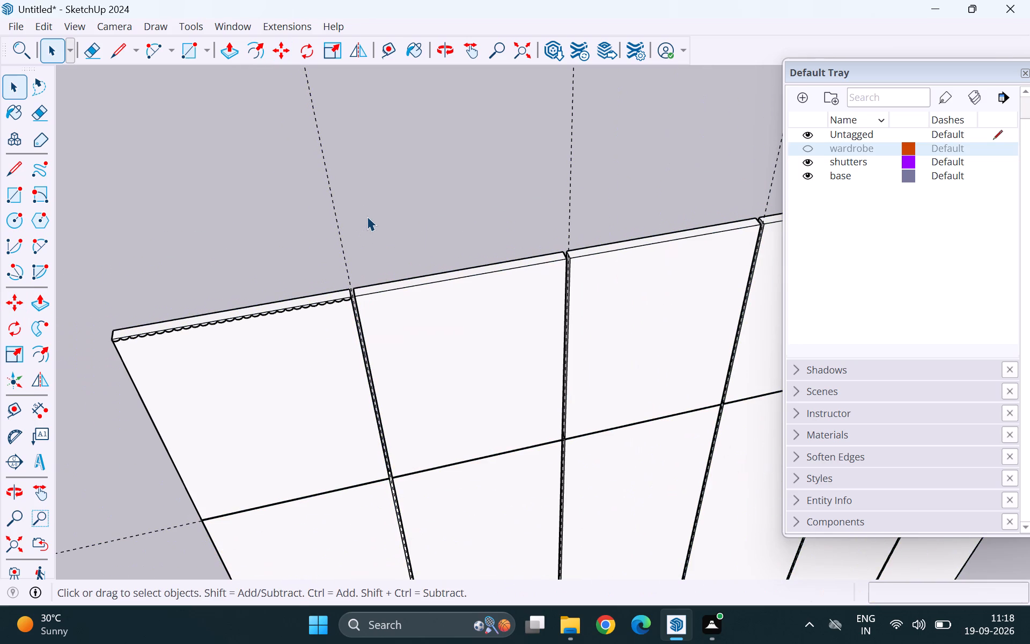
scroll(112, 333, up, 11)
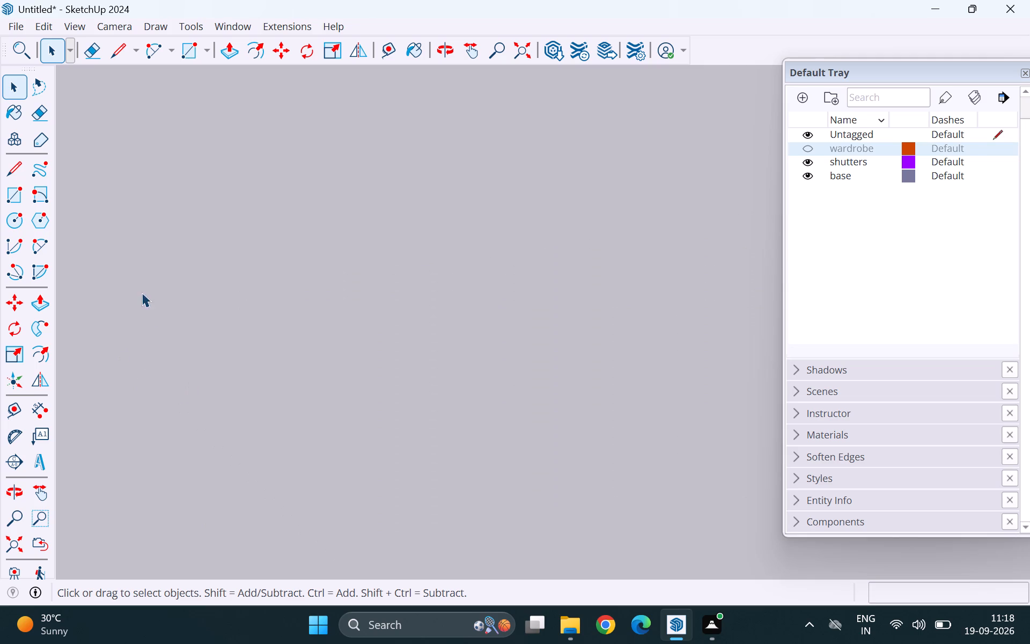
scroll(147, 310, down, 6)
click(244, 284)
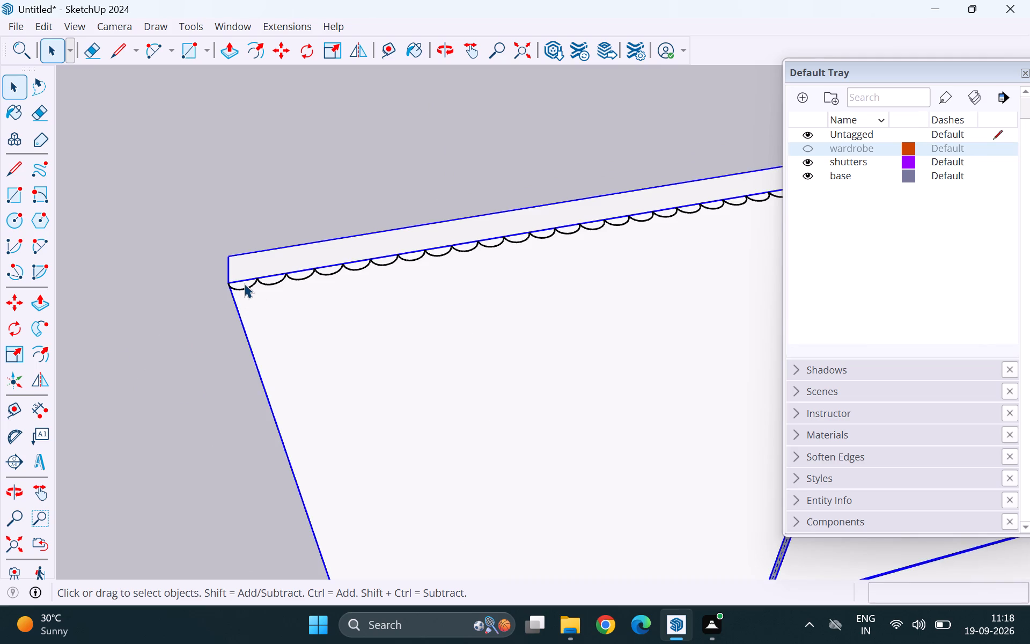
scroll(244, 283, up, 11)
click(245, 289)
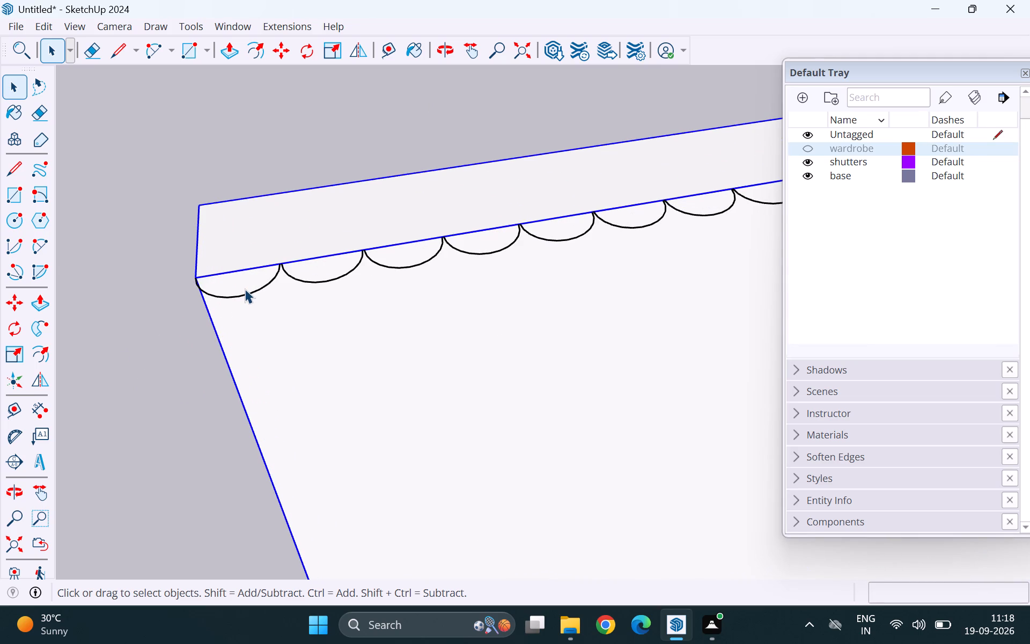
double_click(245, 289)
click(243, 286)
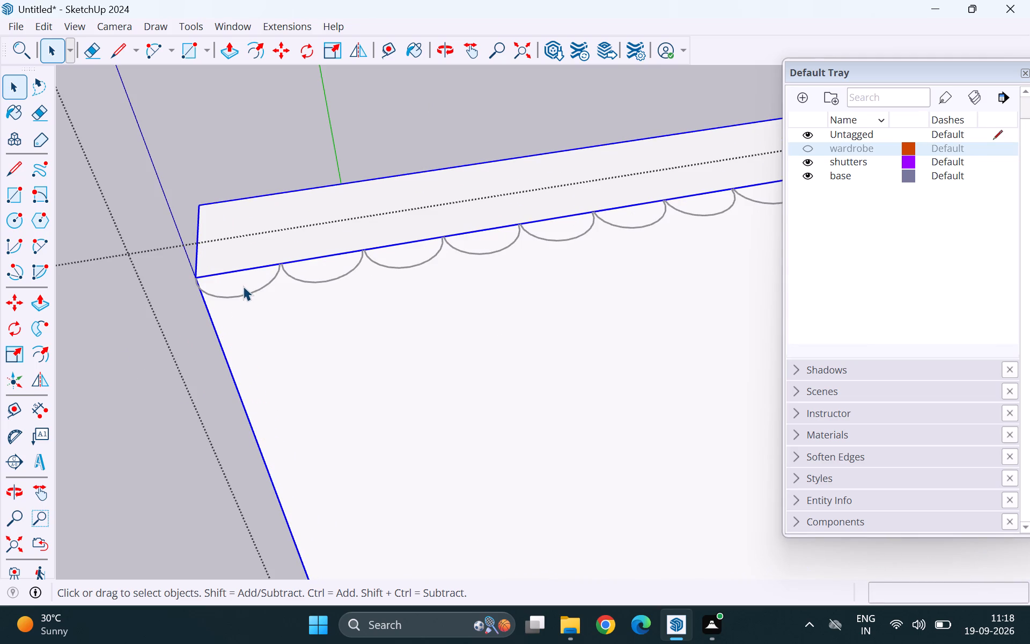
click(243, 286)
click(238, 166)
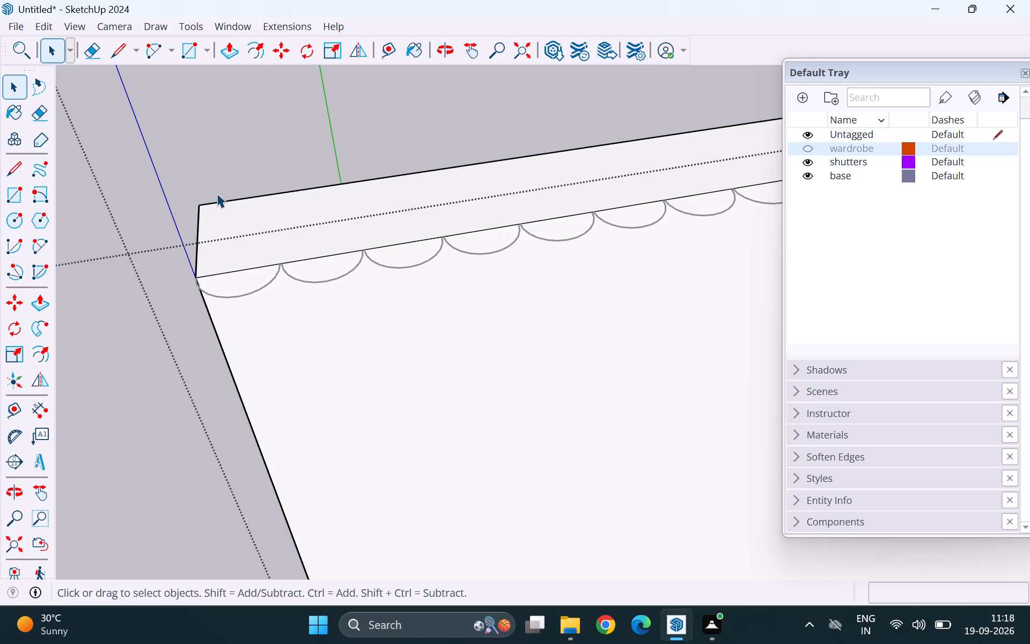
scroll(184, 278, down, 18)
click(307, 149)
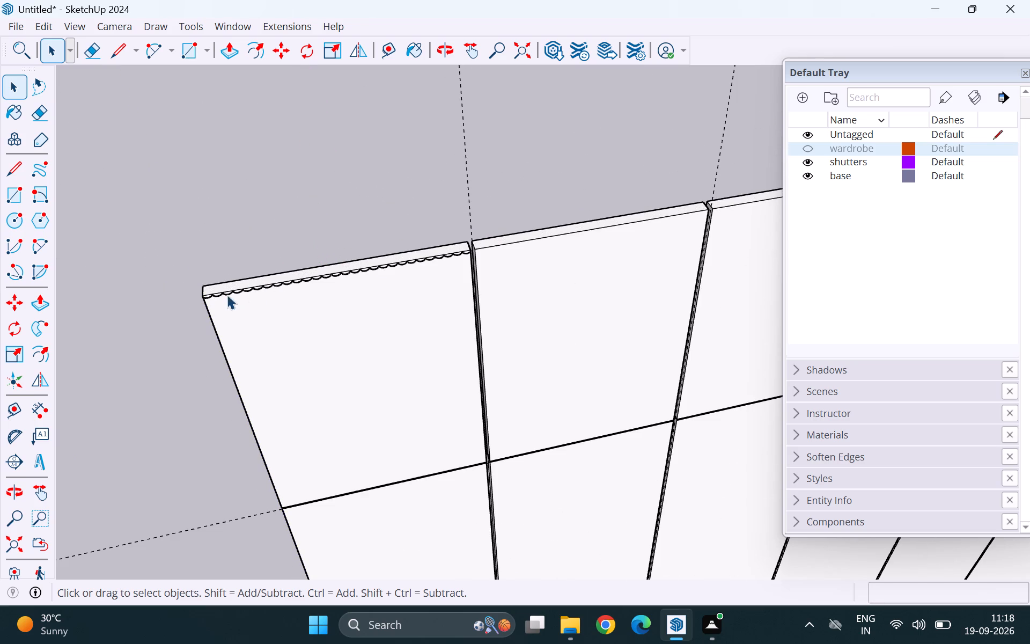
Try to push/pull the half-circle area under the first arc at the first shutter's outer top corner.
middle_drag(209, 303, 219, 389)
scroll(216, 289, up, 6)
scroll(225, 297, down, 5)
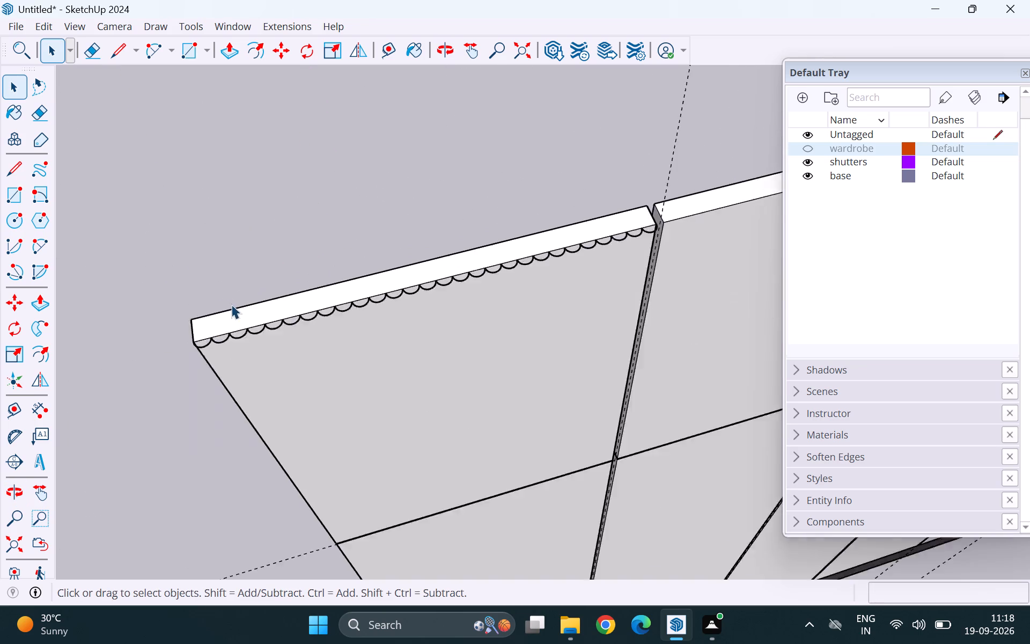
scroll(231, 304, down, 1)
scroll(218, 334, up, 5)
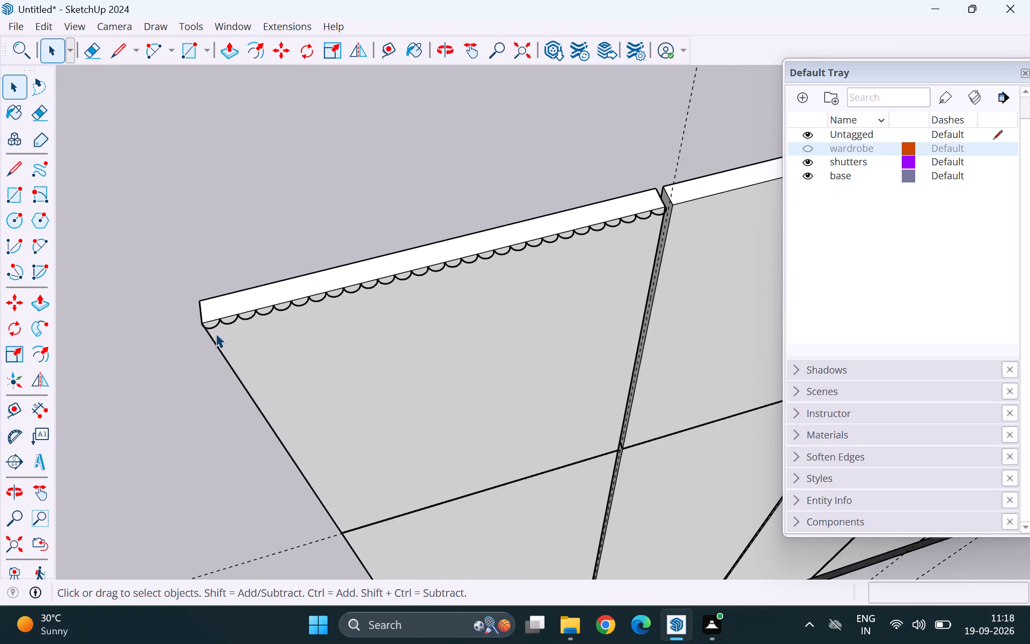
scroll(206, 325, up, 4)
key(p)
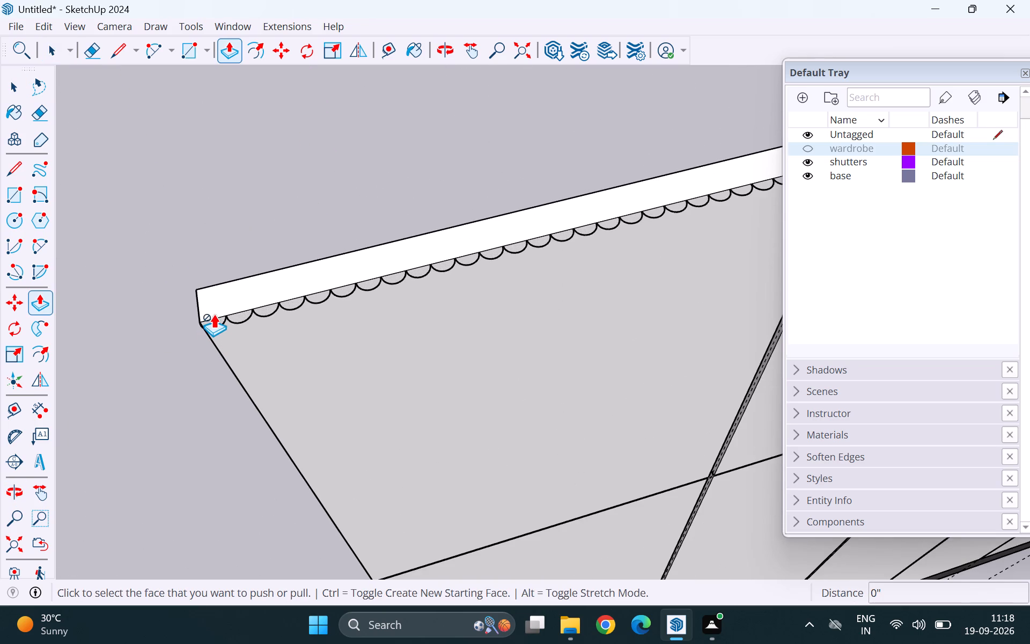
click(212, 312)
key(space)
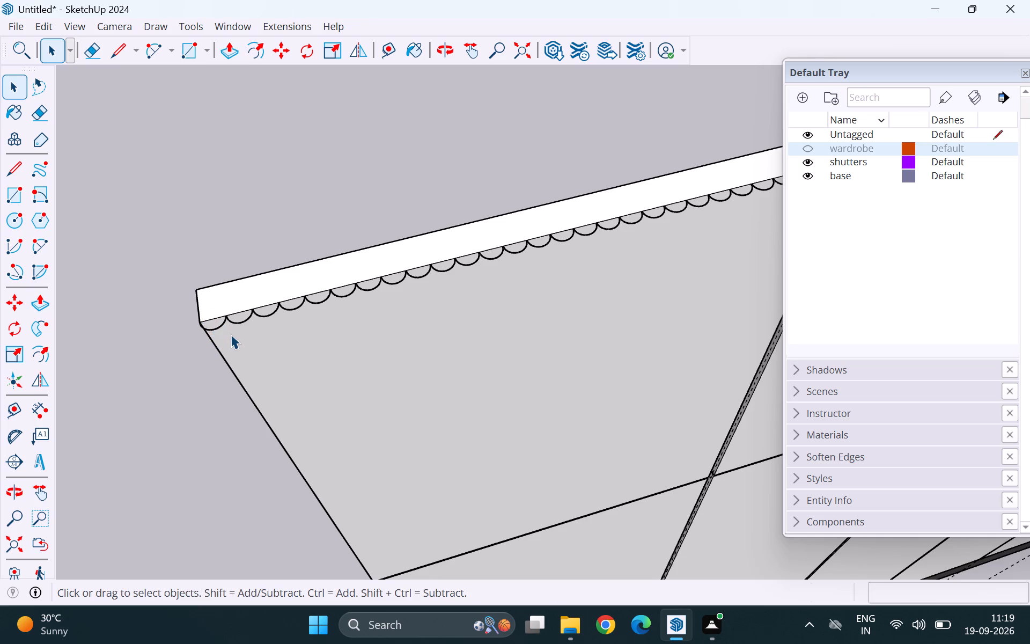
Open the shutters group and draw a 5/8" half circle with a 5/16" bulge over the first arc at the outer corner.
double_click(231, 334)
scroll(207, 323, up, 11)
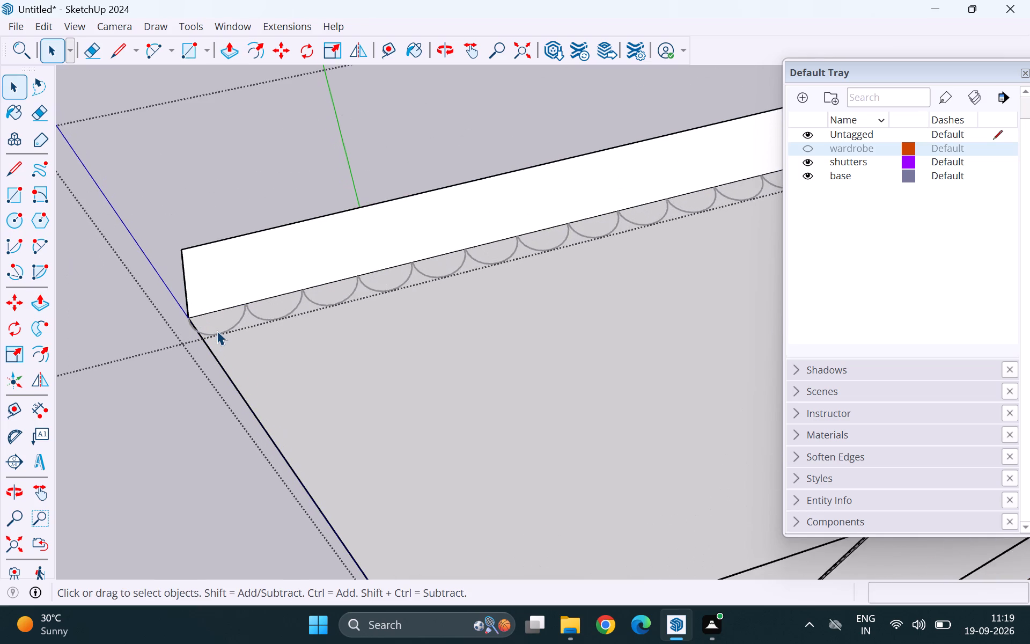
scroll(217, 331, up, 5)
key(a)
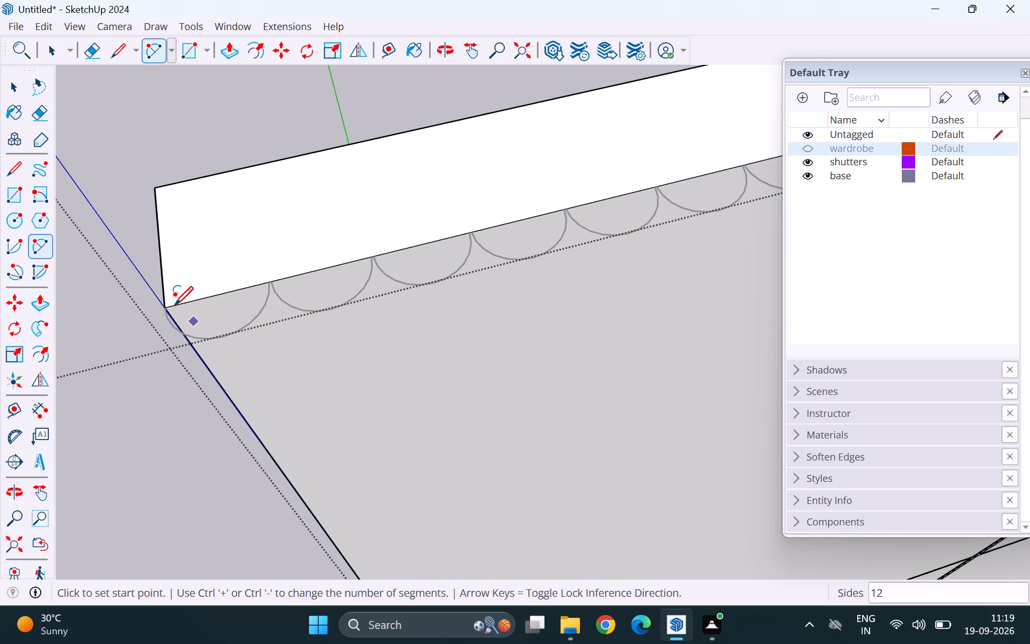
click(166, 309)
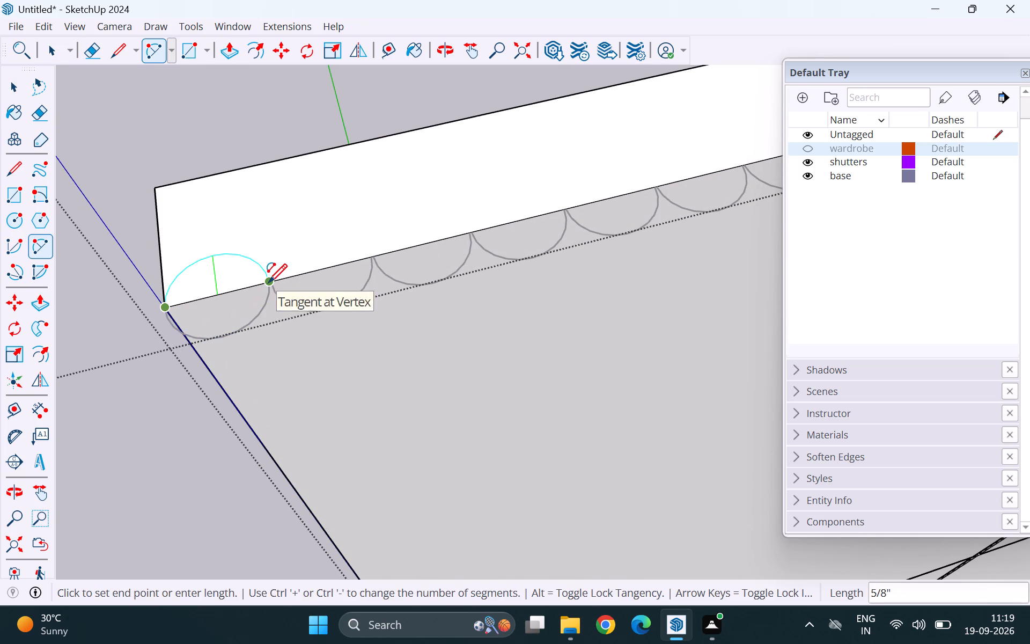
click(268, 282)
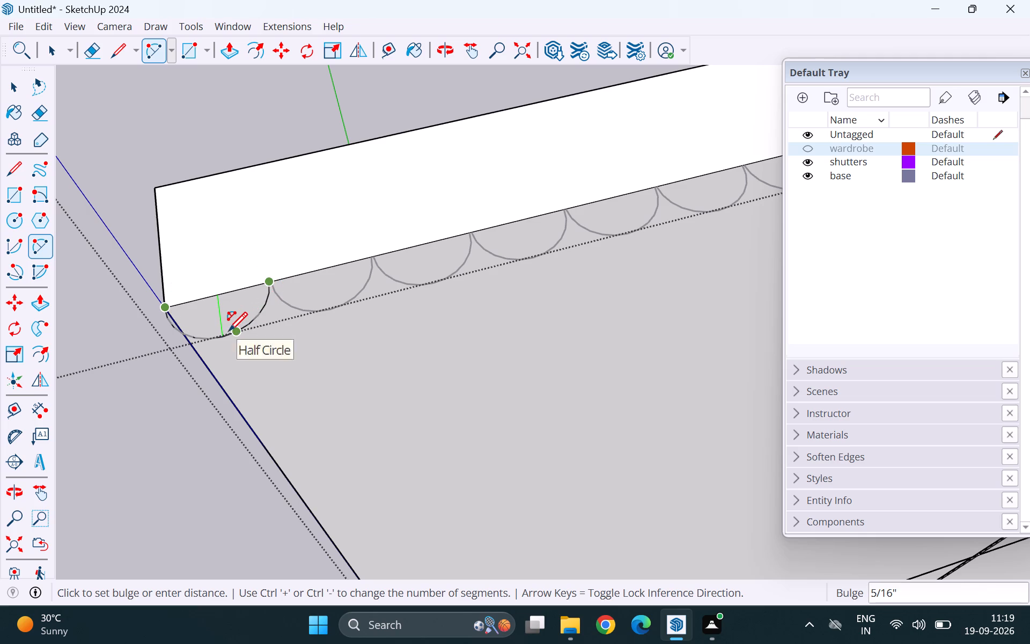
click(224, 335)
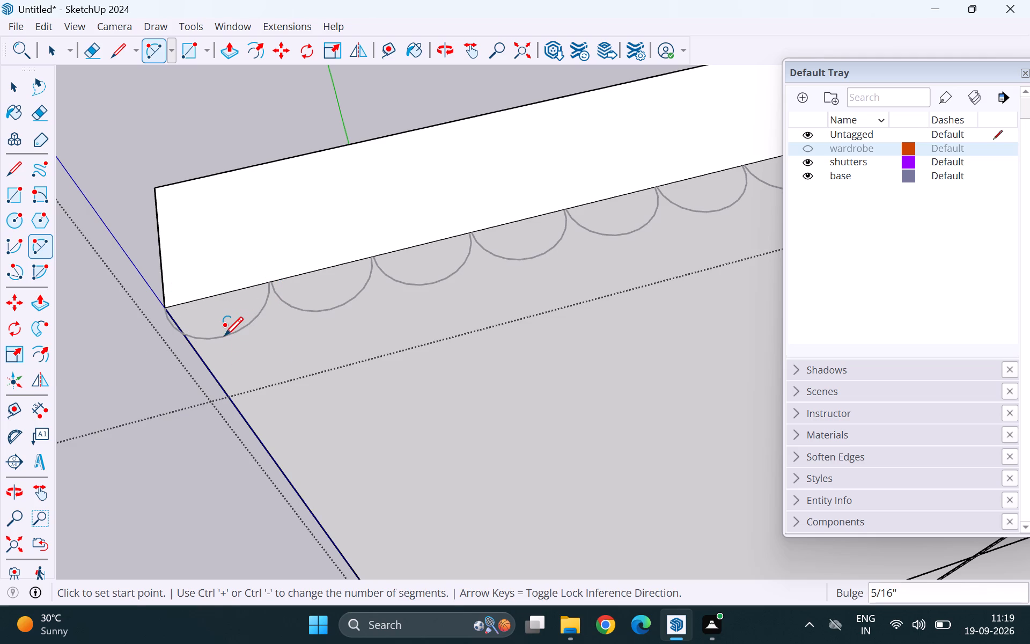
Close the shutters group and undo the half-circle drawing and arc copies along the first shutter's top front edge.
key(space)
scroll(161, 298, down, 9)
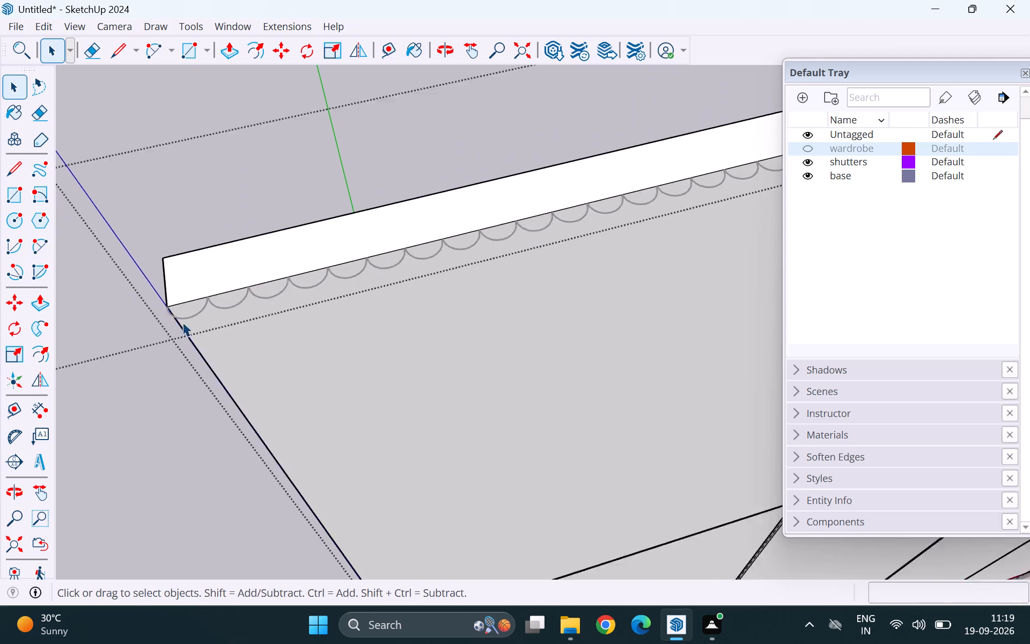
scroll(182, 322, down, 20)
click(436, 189)
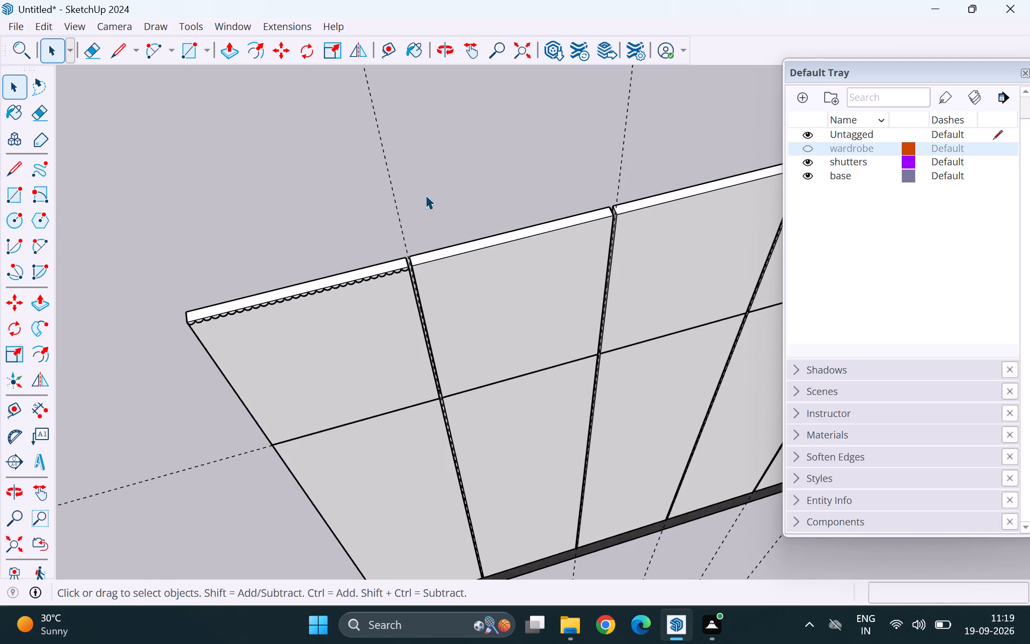
key(ctrl+z)
key(ctrl+z)
key(ctrl+z)
key(ctrl+z)
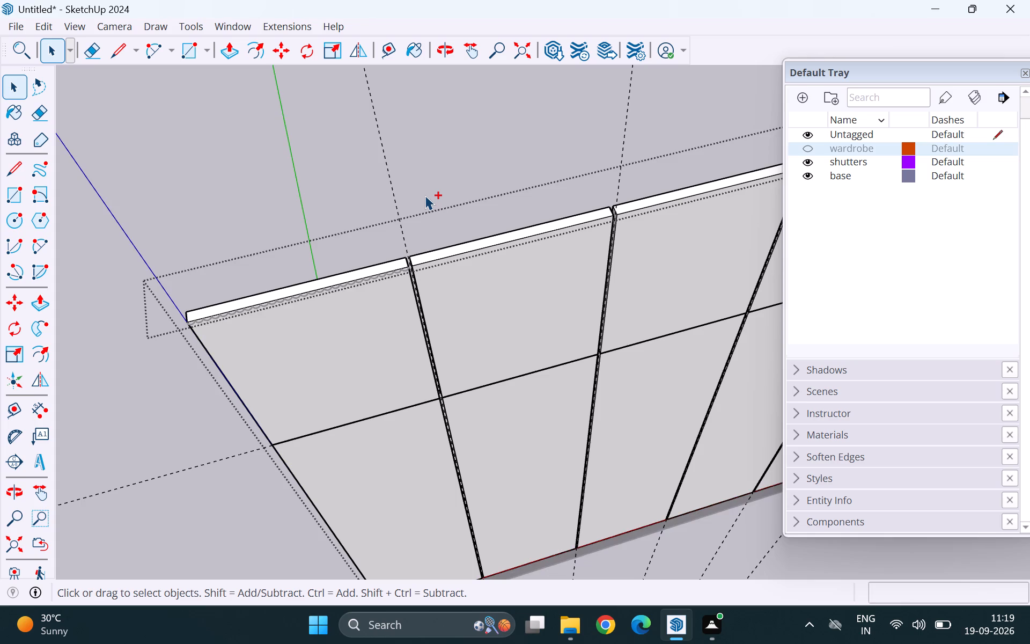
key(ctrl+z)
key(ctrl+z)
key(ctrl+z)
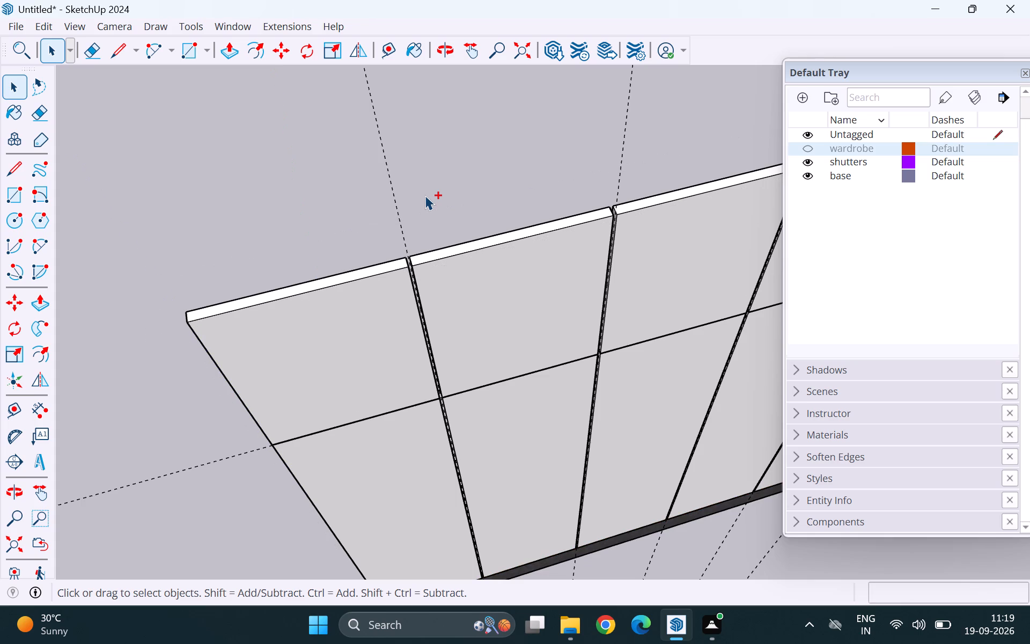
Open the shutters group and draw a half circle about 7/16" wide with about 1/4" bulge at the first shutter's outer top corner.
key(space)
scroll(308, 252, down, 11)
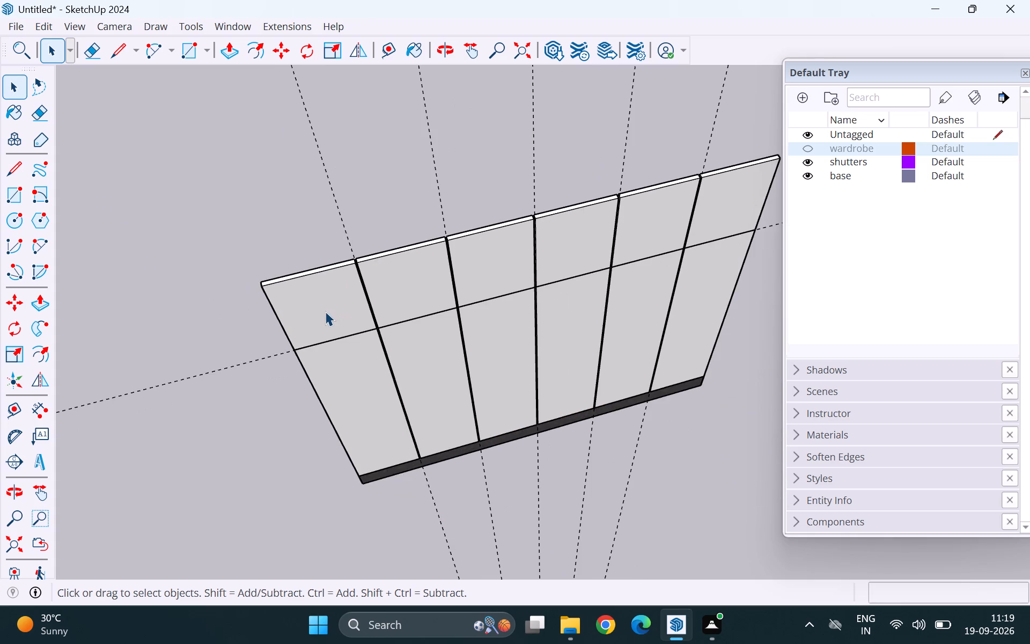
double_click(325, 311)
double_click(318, 302)
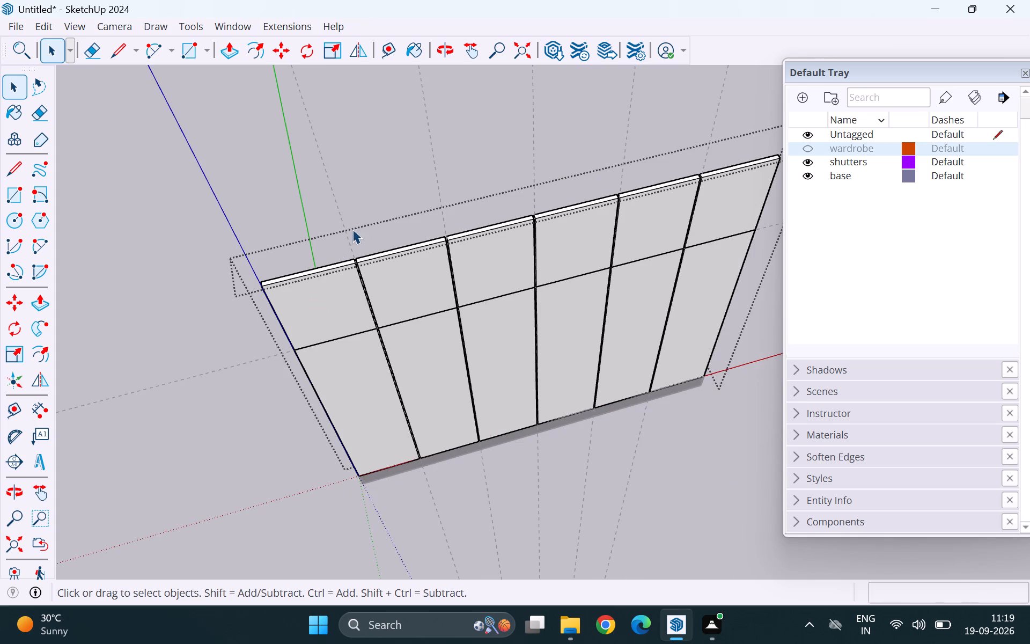
click(381, 156)
click(381, 156)
double_click(319, 300)
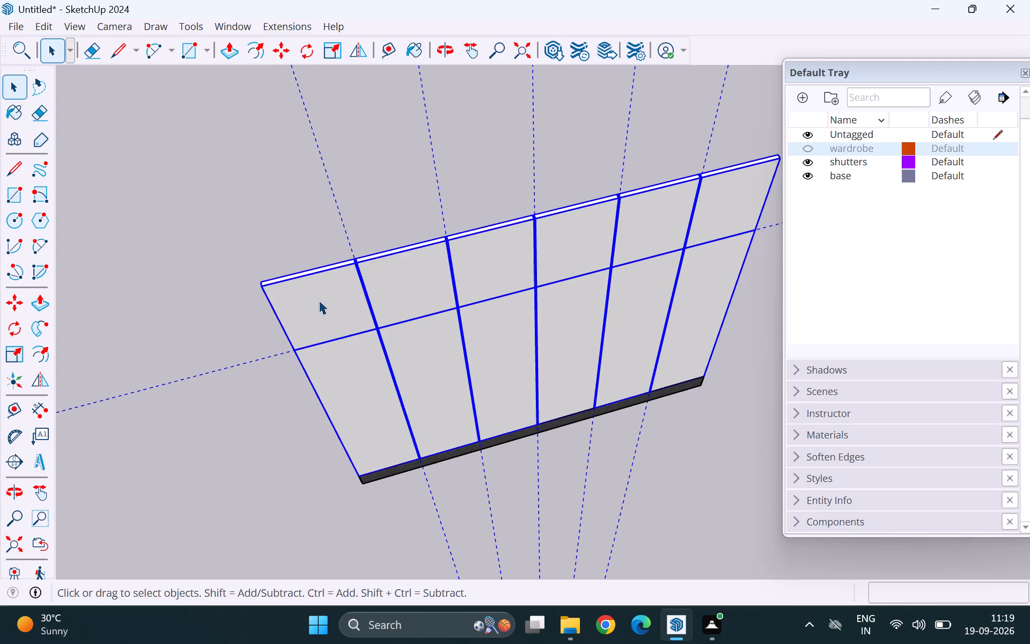
double_click(318, 299)
scroll(291, 285, up, 8)
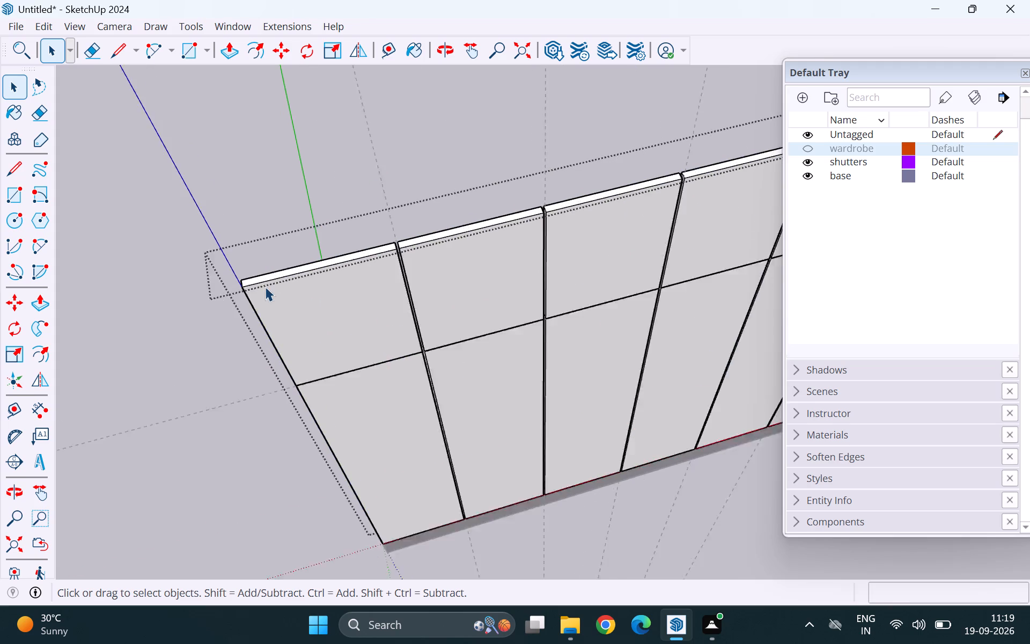
scroll(265, 287, up, 10)
scroll(230, 296, up, 13)
key(a)
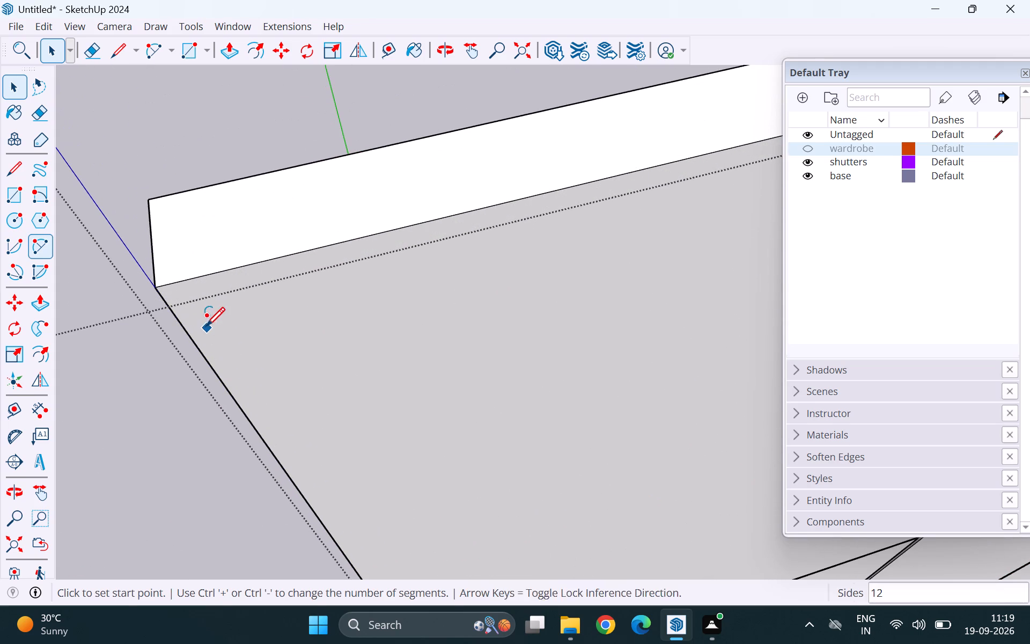
click(158, 284)
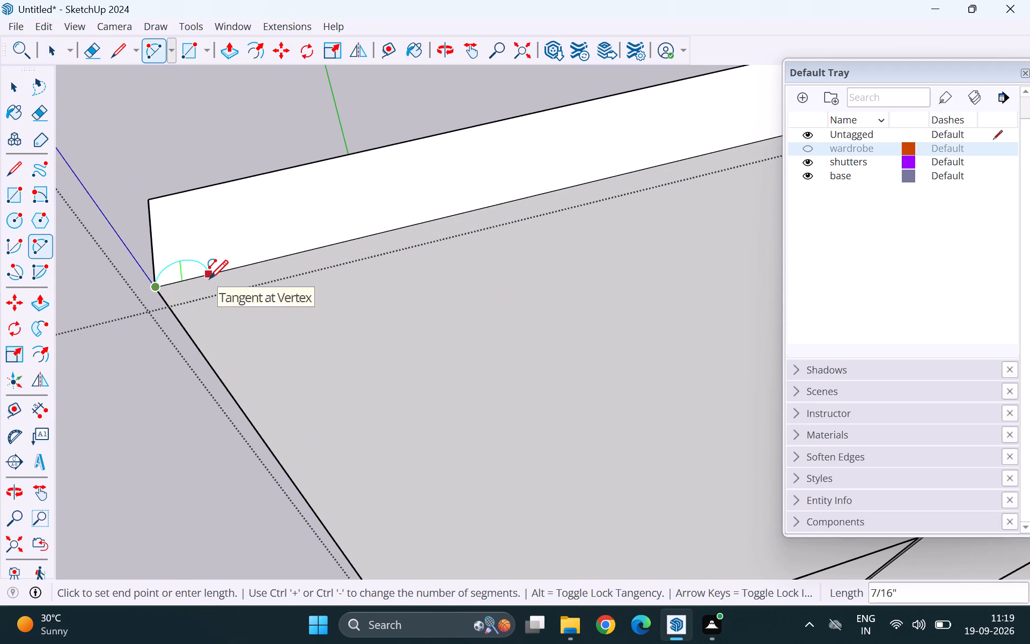
click(209, 279)
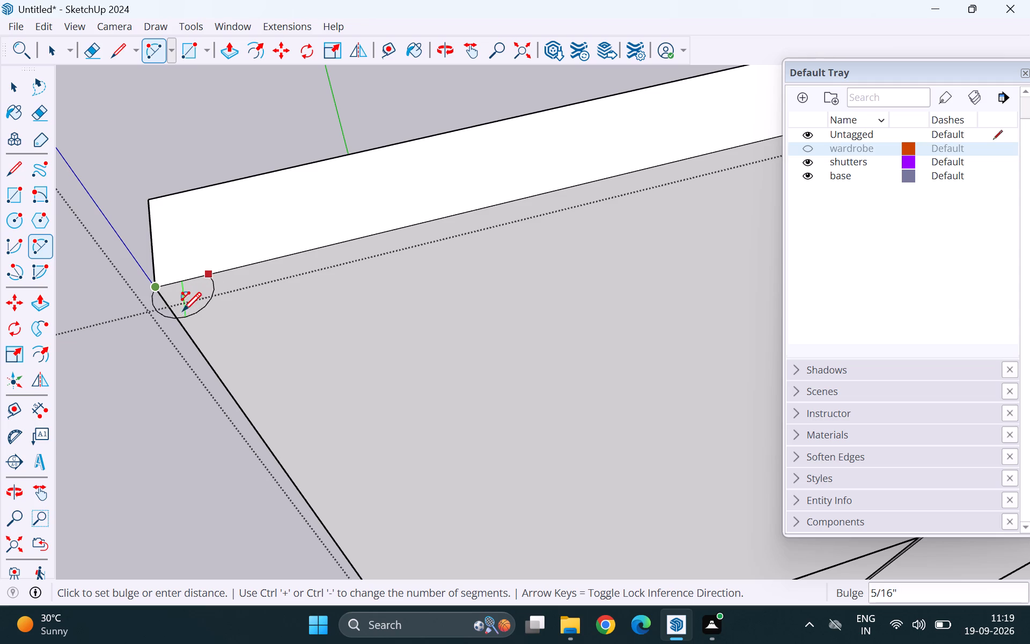
click(183, 305)
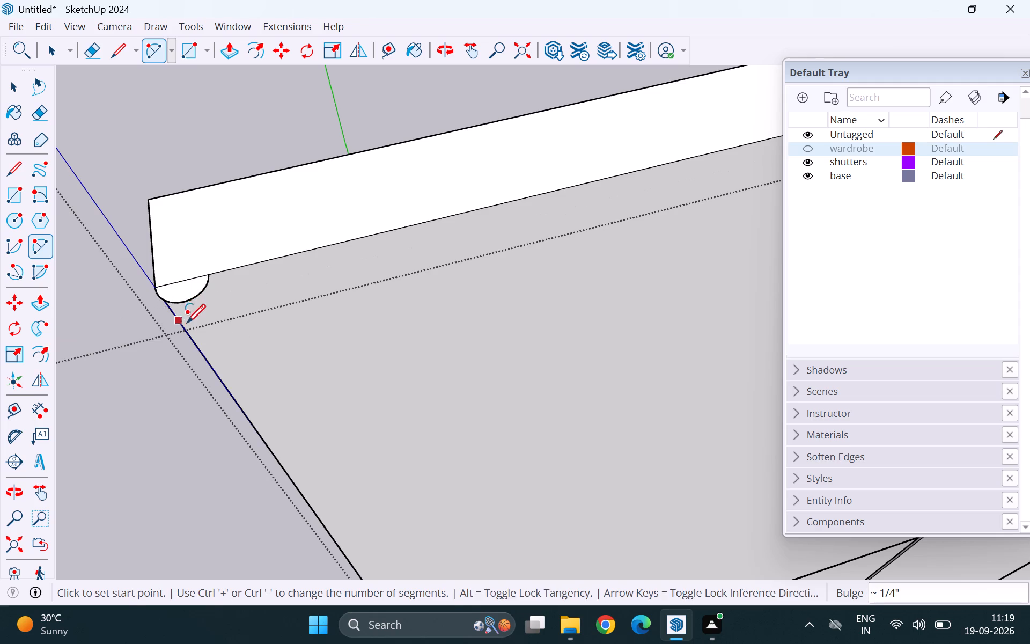
key(space)
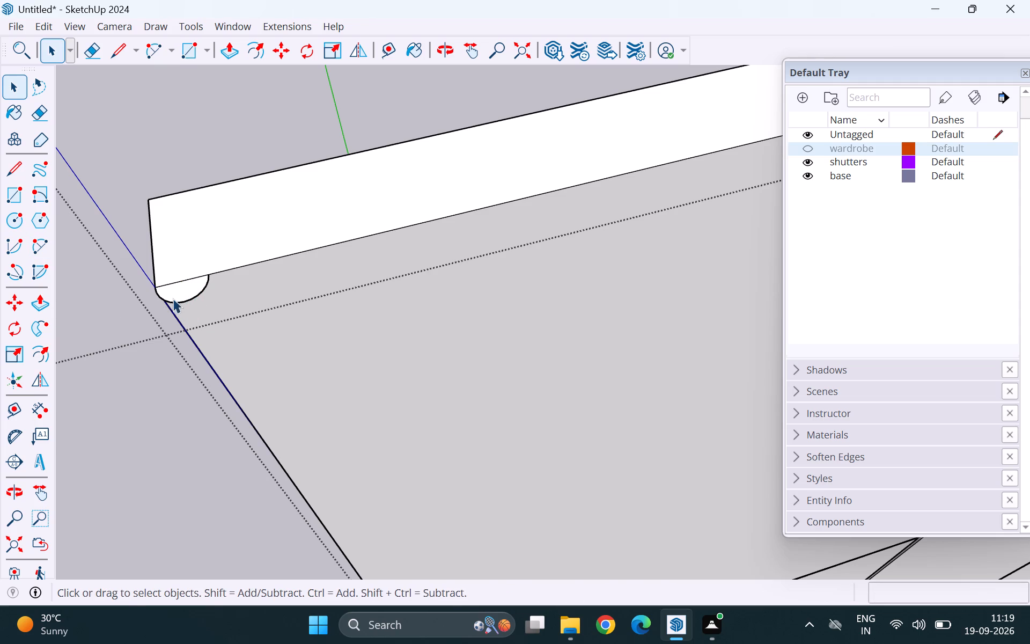
Copy the half-circle face about 1' 5 3/8" along the first shutter's top front edge to its inner corner.
drag(135, 259, 219, 309)
key(m)
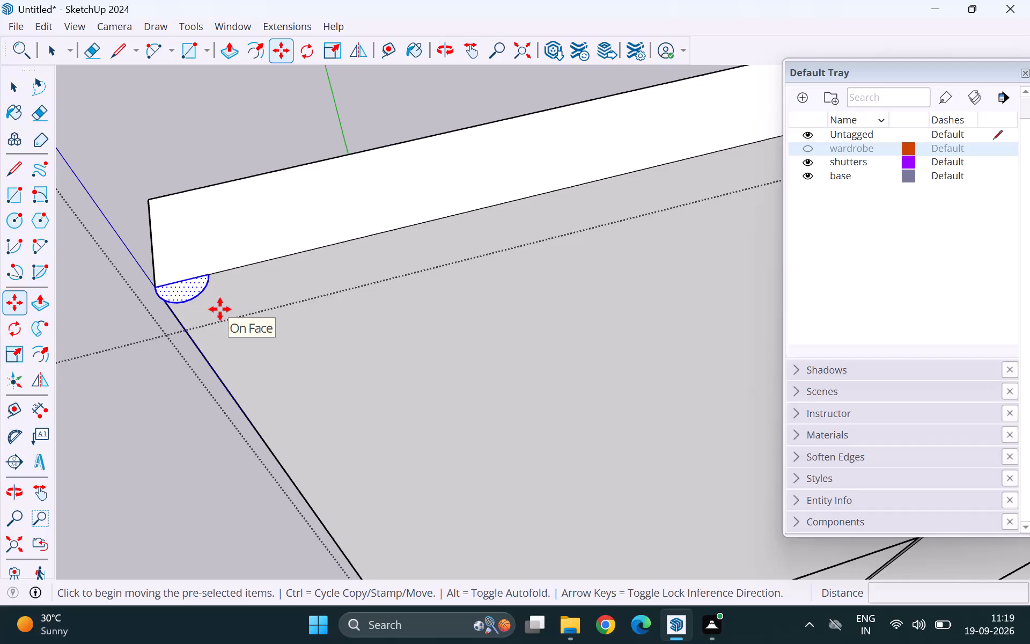
click(206, 276)
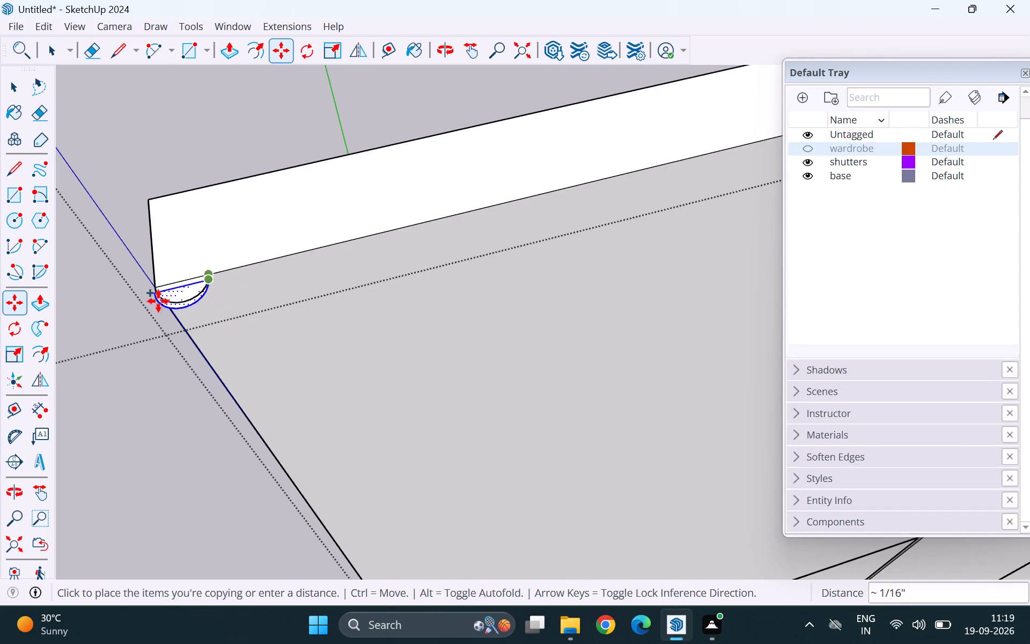
scroll(112, 341, down, 12)
scroll(344, 298, up, 11)
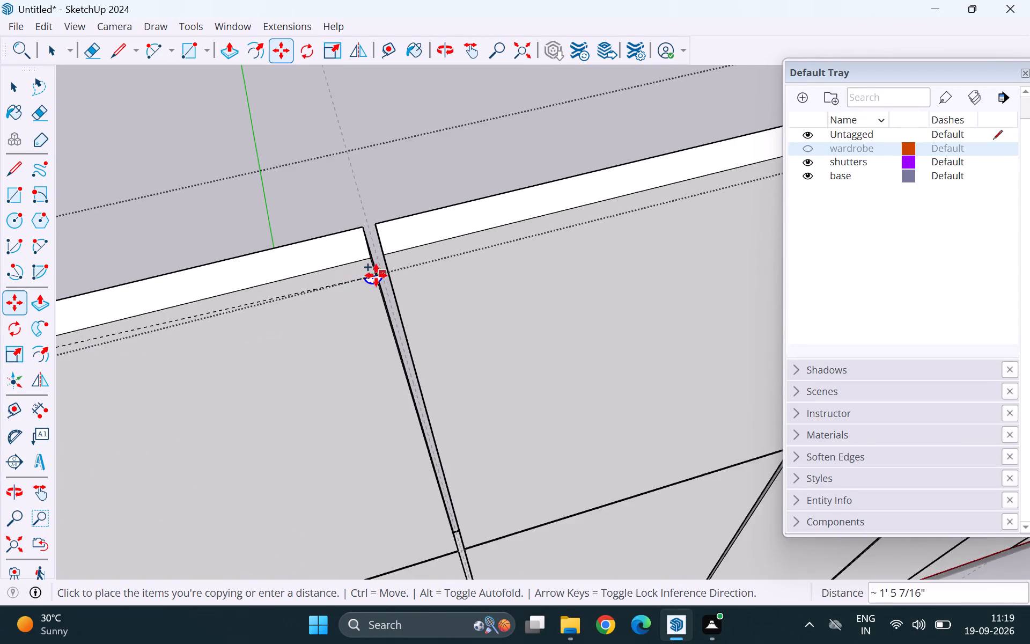
scroll(376, 275, up, 12)
click(368, 227)
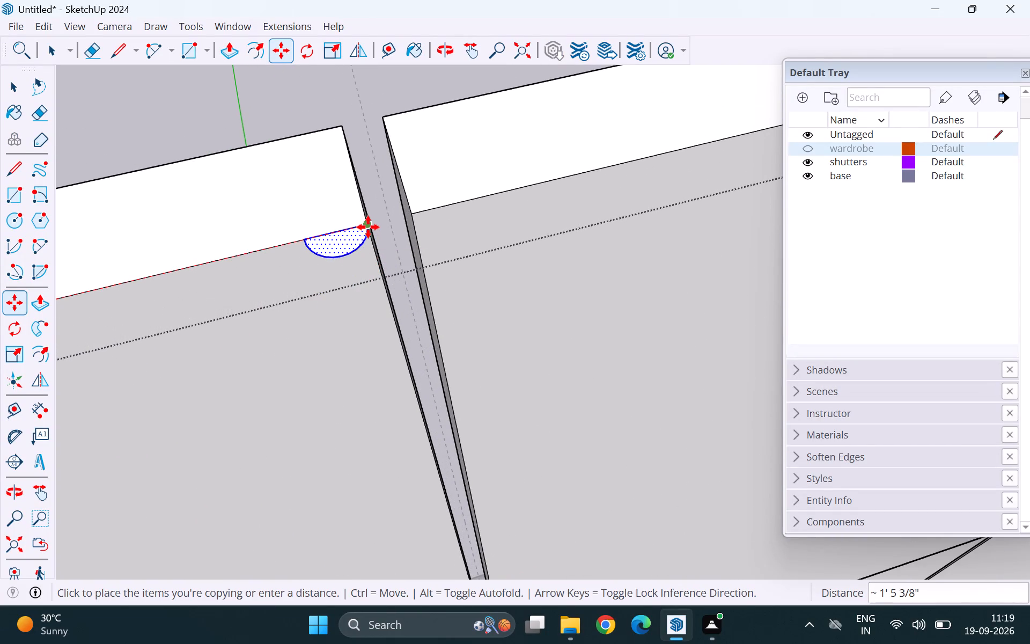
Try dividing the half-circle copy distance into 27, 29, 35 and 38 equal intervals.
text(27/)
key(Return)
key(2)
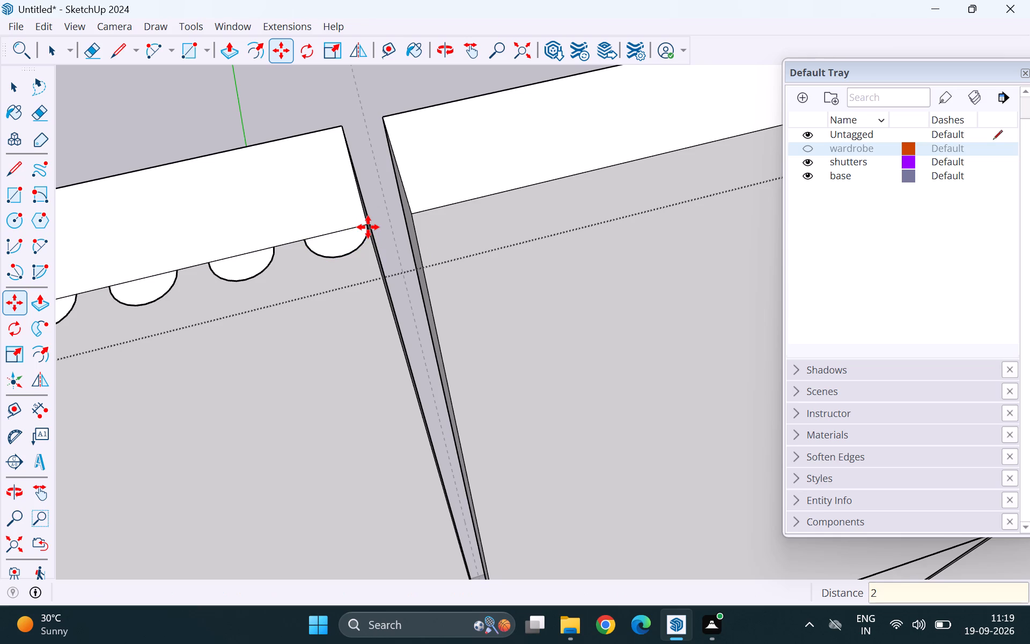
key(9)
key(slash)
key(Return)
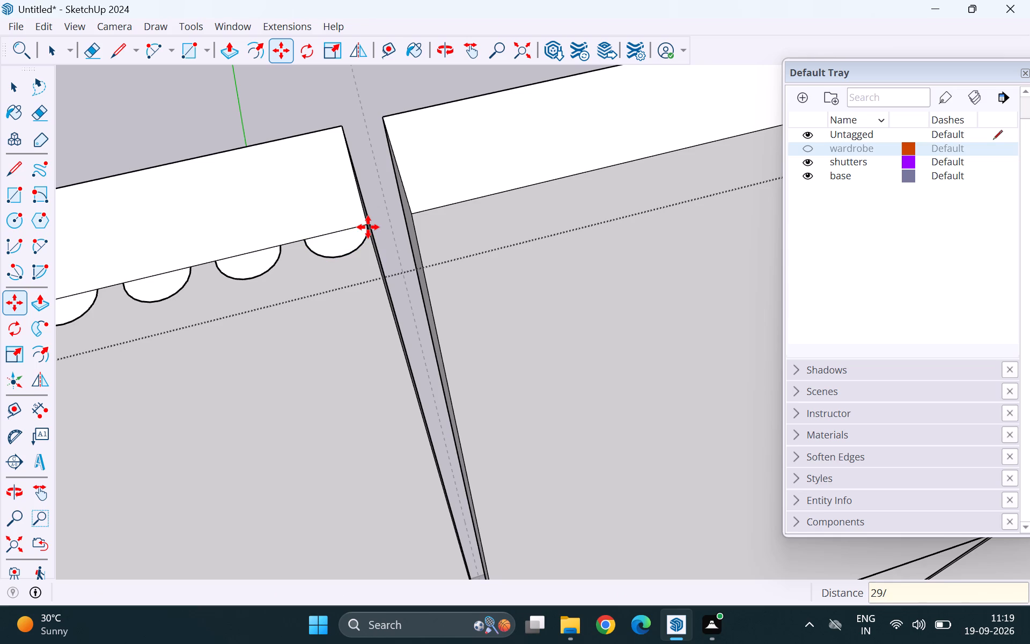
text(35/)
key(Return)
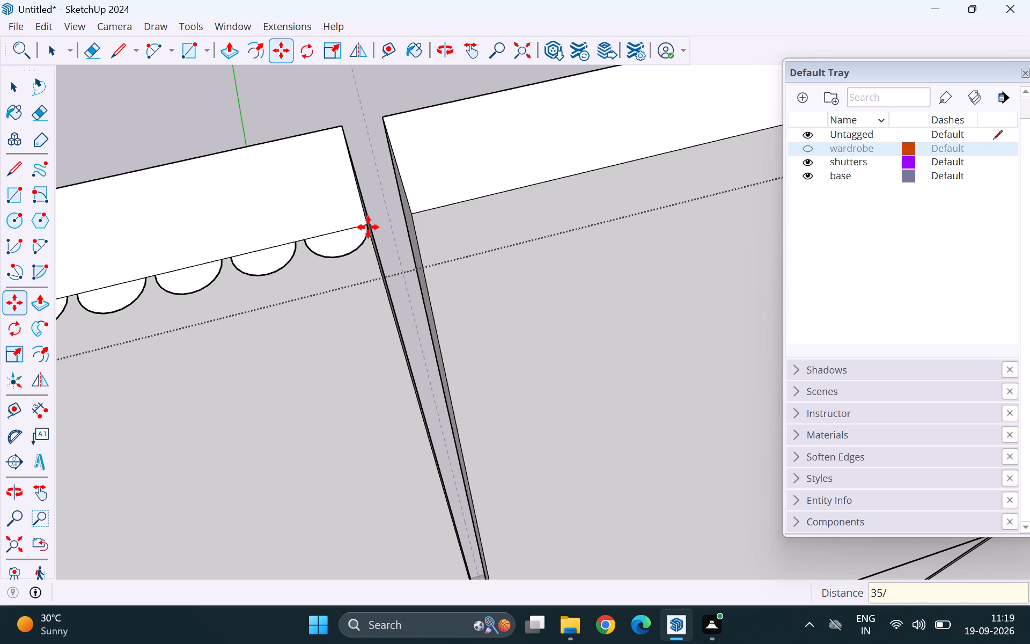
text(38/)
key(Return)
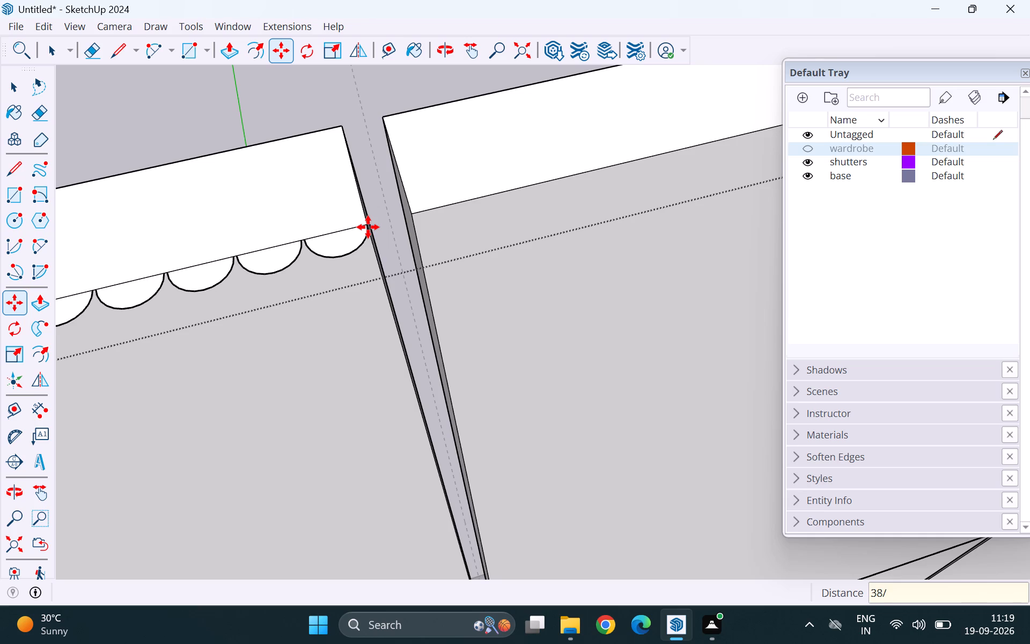
Divide the half-circle copy distance into 39 equal intervals along the first shutter's top front edge.
text(39/)
key(Return)
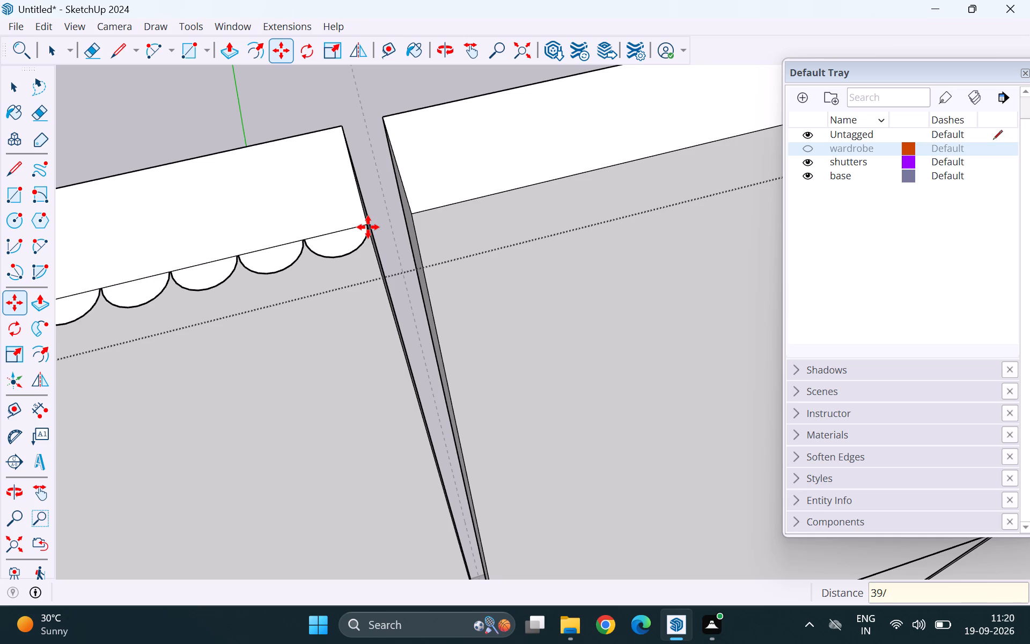
scroll(416, 261, down, 15)
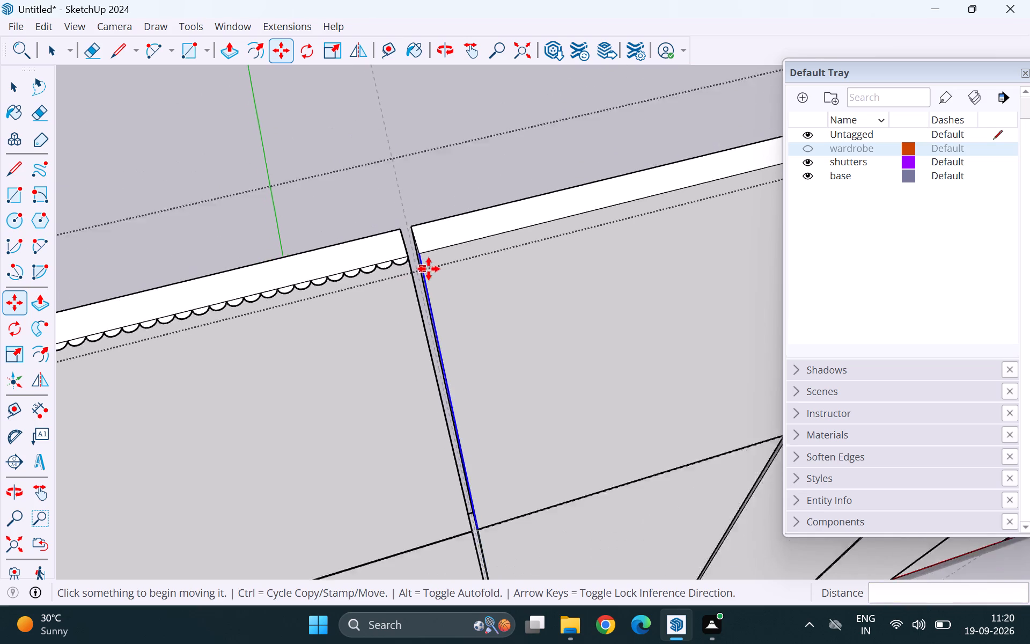
scroll(429, 269, down, 6)
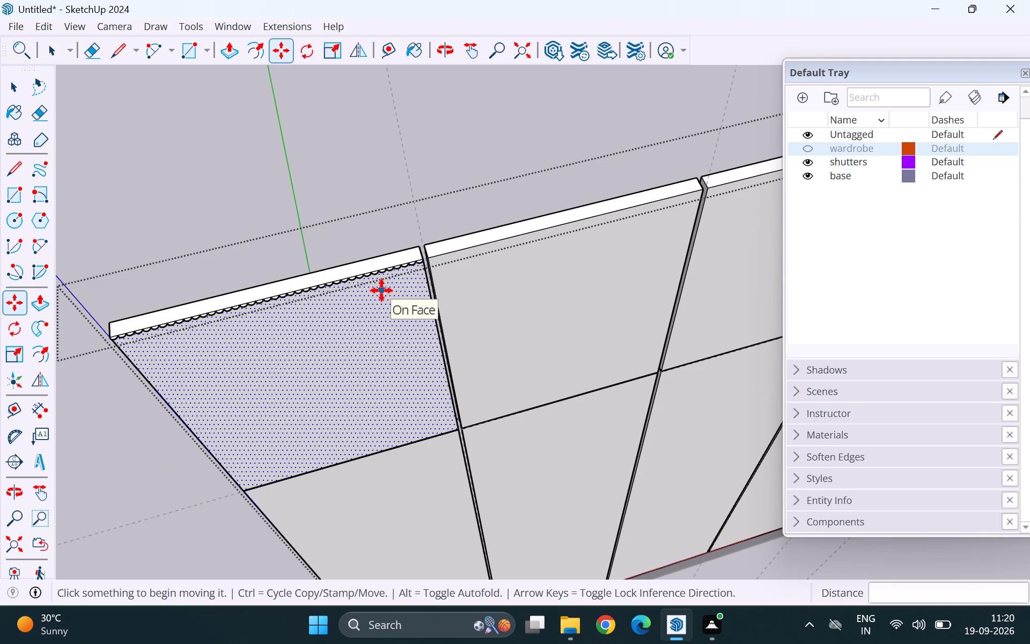
key(space)
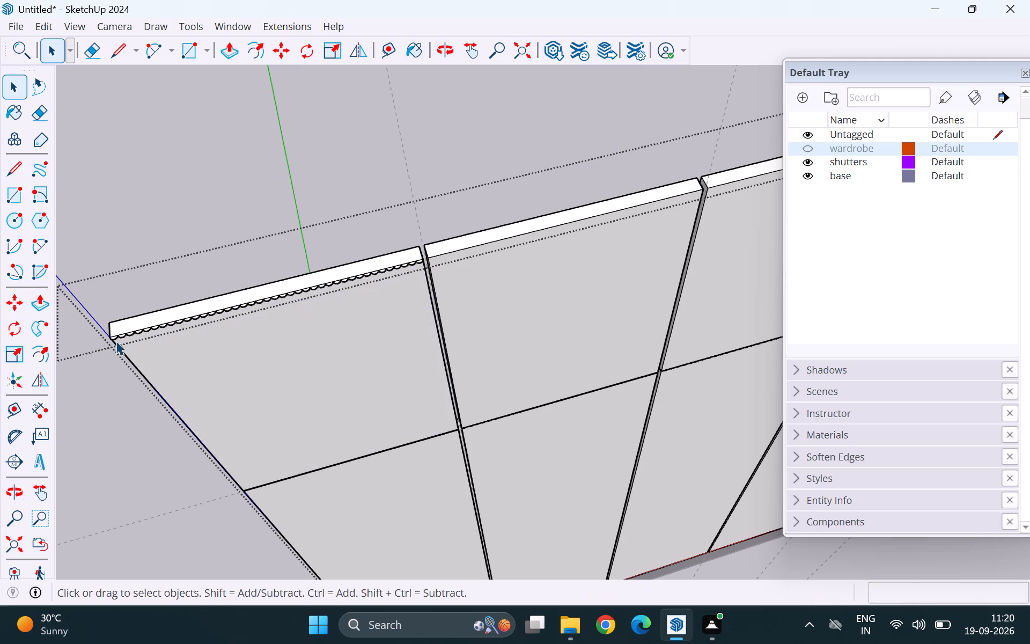
Examine the row of half circles on the first shutter's top edge from the front and from above.
scroll(110, 339, up, 12)
scroll(289, 263, down, 9)
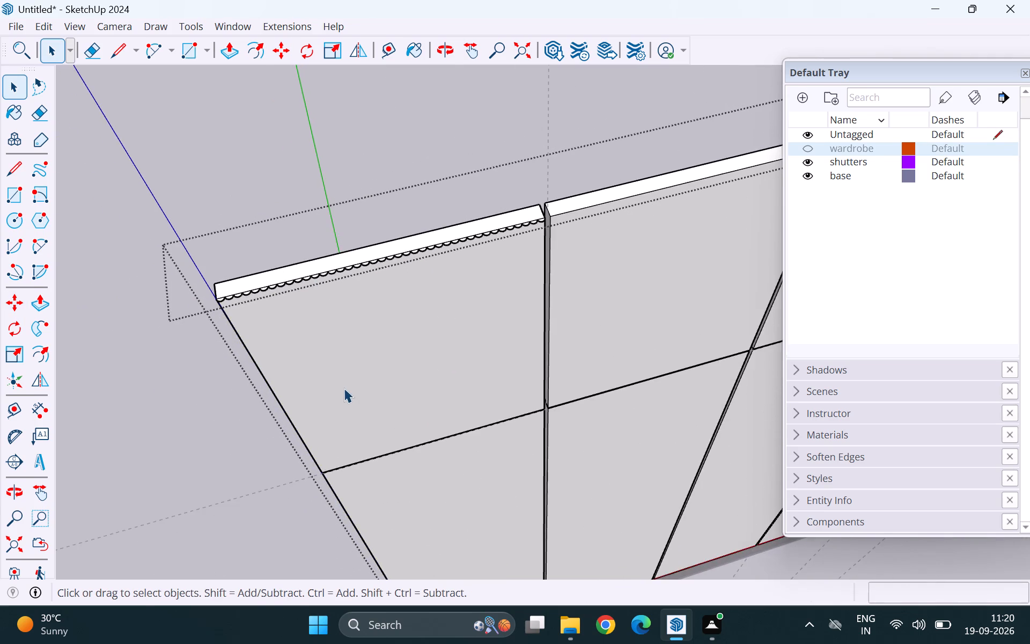
middle_drag(344, 388, 260, 252)
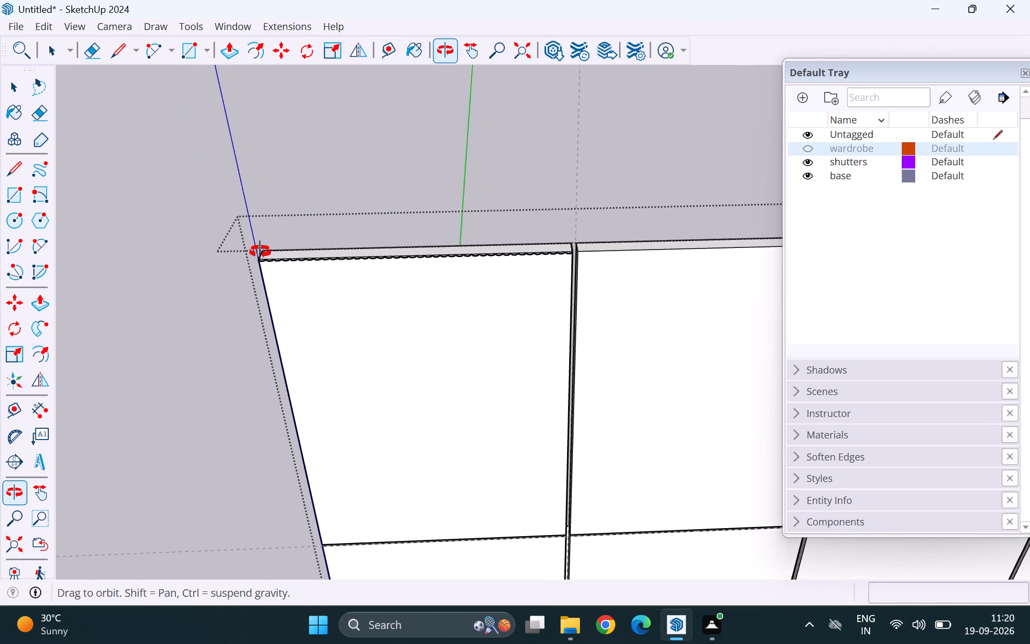
middle_drag(260, 252, 266, 277)
scroll(270, 213, down, 4)
middle_drag(262, 336, 264, 267)
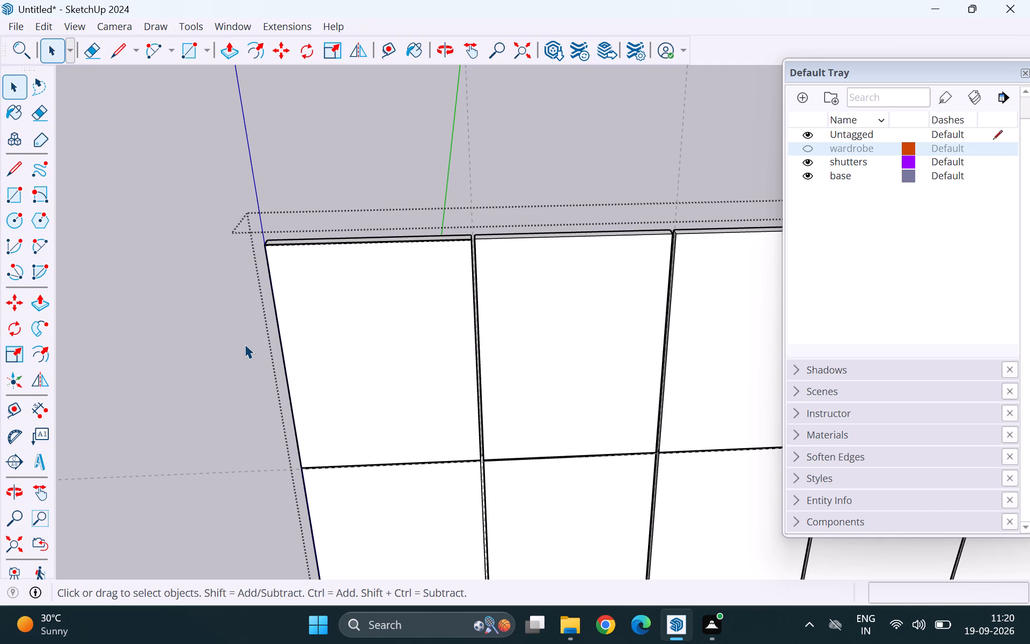
scroll(357, 288, down, 5)
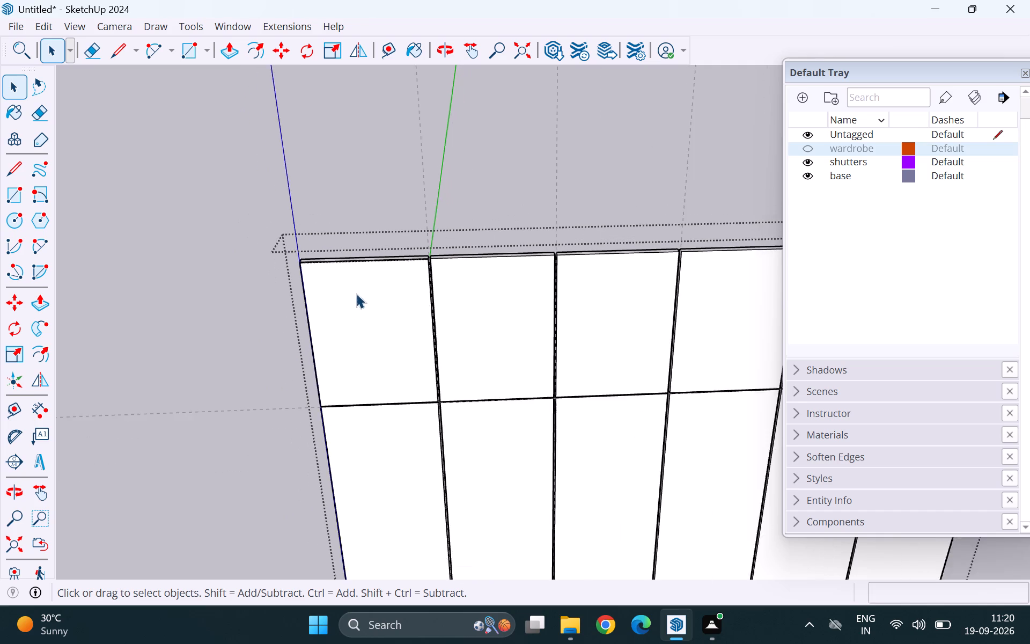
scroll(356, 298, down, 3)
middle_drag(304, 336, 342, 320)
scroll(322, 260, up, 7)
scroll(348, 313, up, 3)
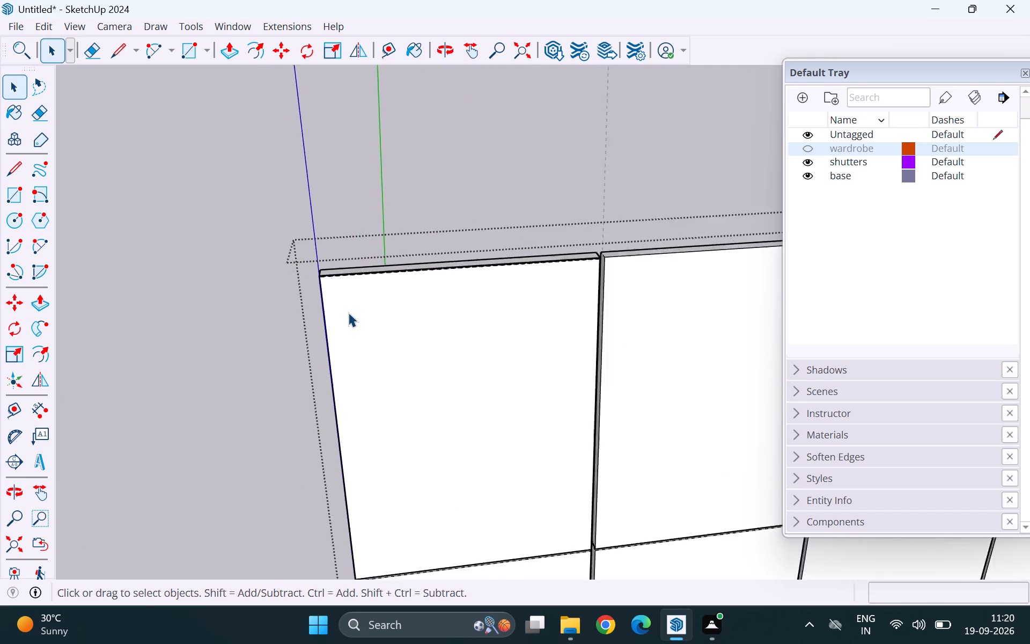
scroll(348, 312, up, 4)
scroll(327, 237, up, 3)
middle_drag(329, 262, 305, 429)
scroll(308, 195, up, 6)
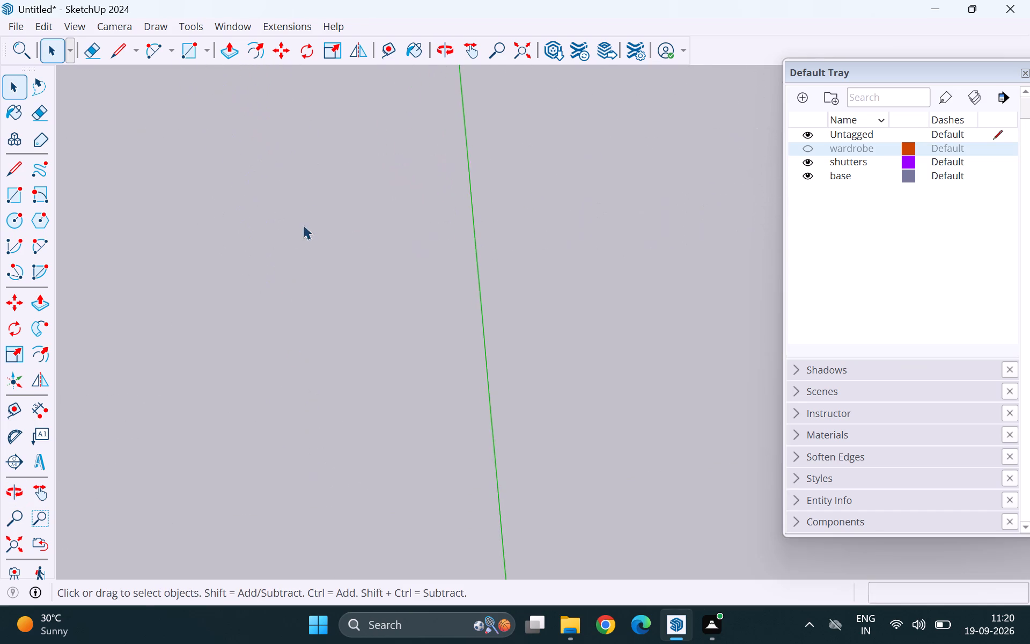
scroll(318, 245, down, 6)
middle_drag(323, 323, 320, 376)
scroll(307, 308, up, 2)
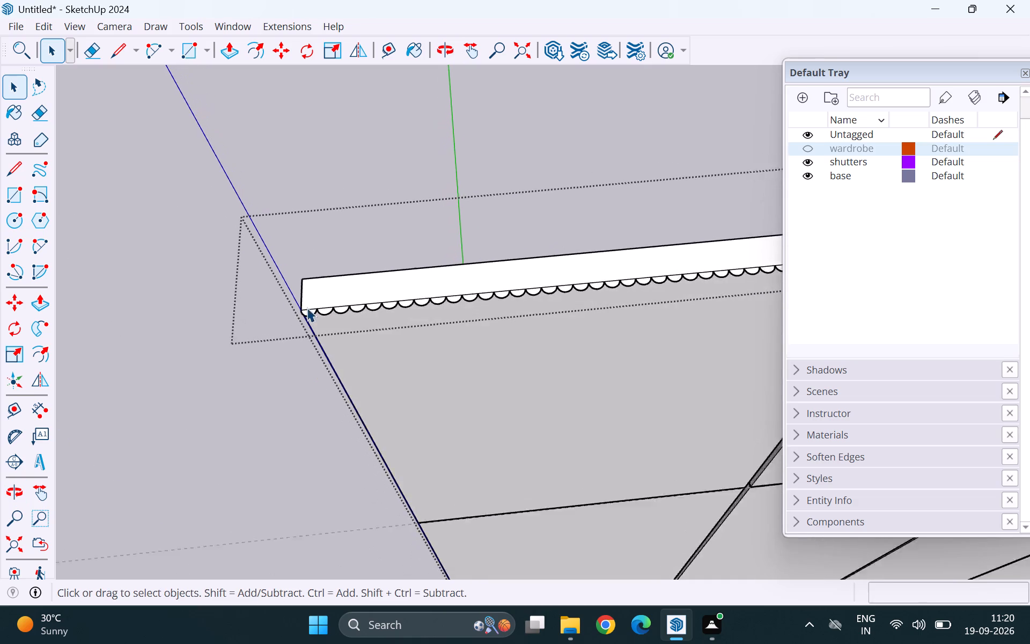
scroll(307, 308, up, 10)
scroll(320, 340, down, 5)
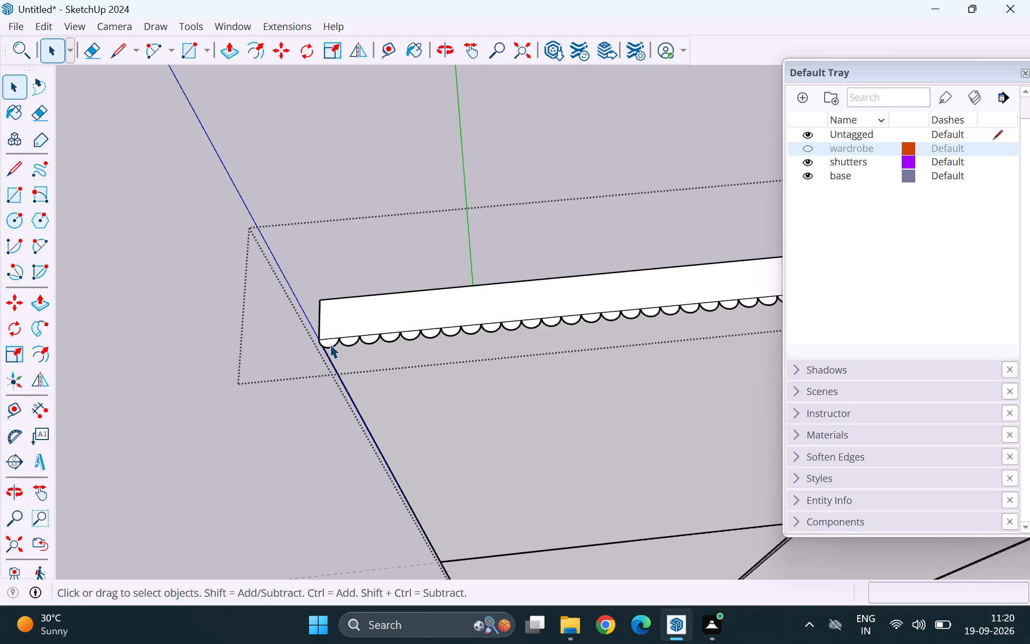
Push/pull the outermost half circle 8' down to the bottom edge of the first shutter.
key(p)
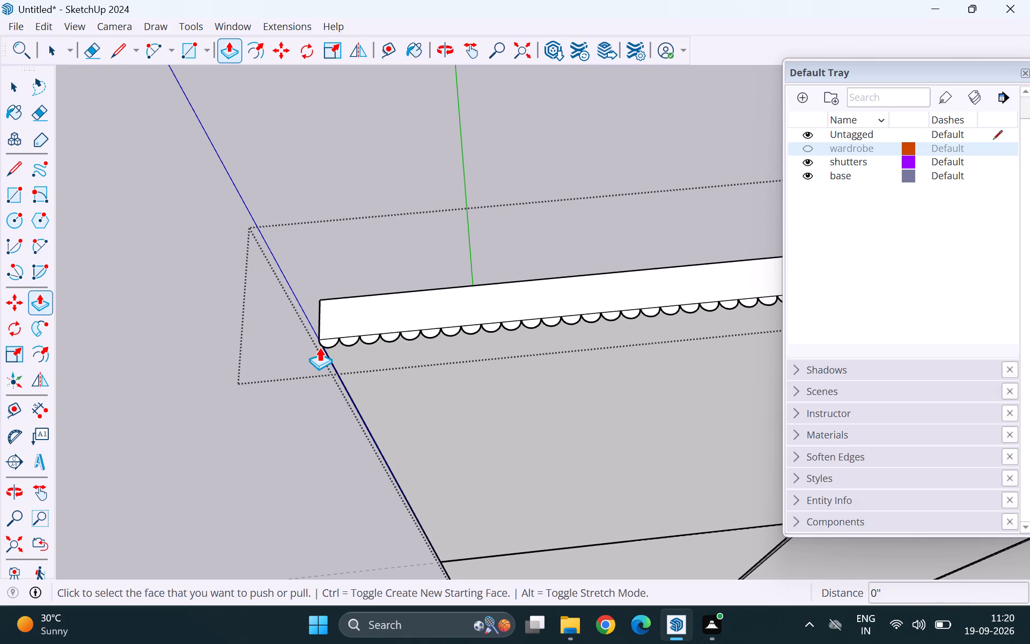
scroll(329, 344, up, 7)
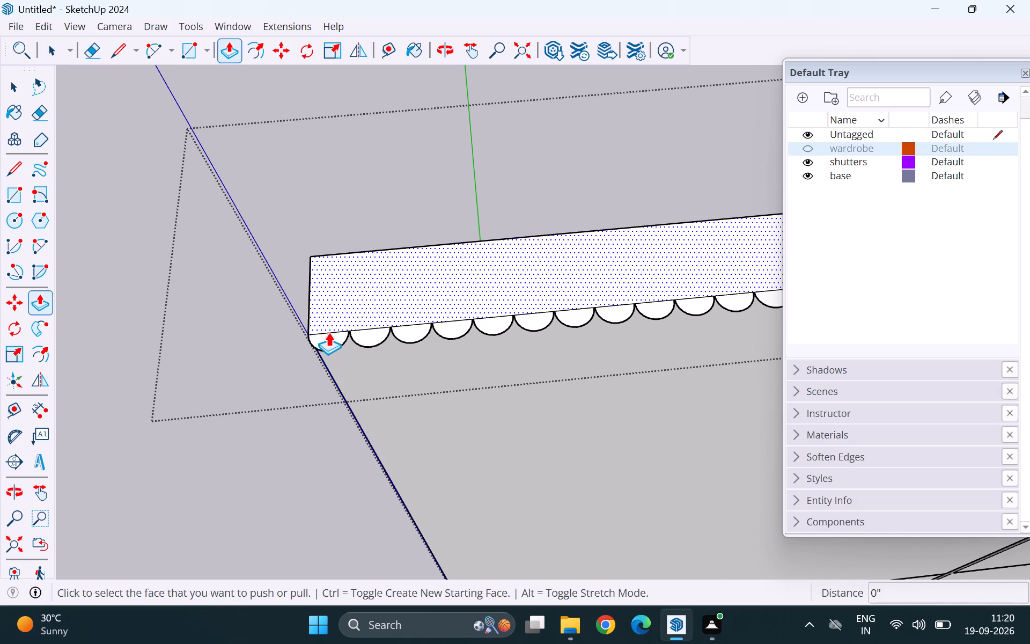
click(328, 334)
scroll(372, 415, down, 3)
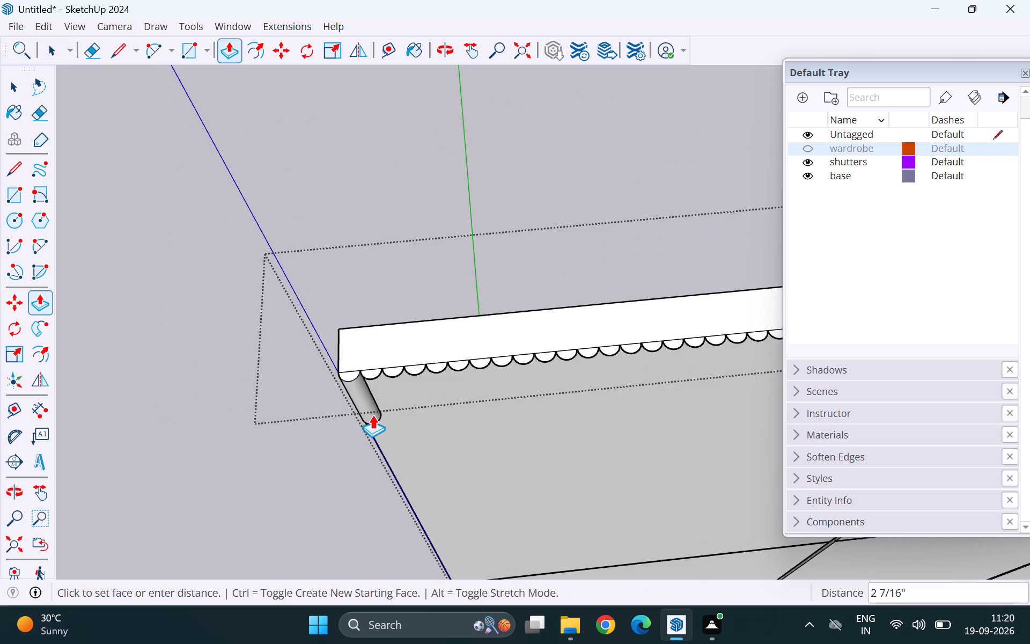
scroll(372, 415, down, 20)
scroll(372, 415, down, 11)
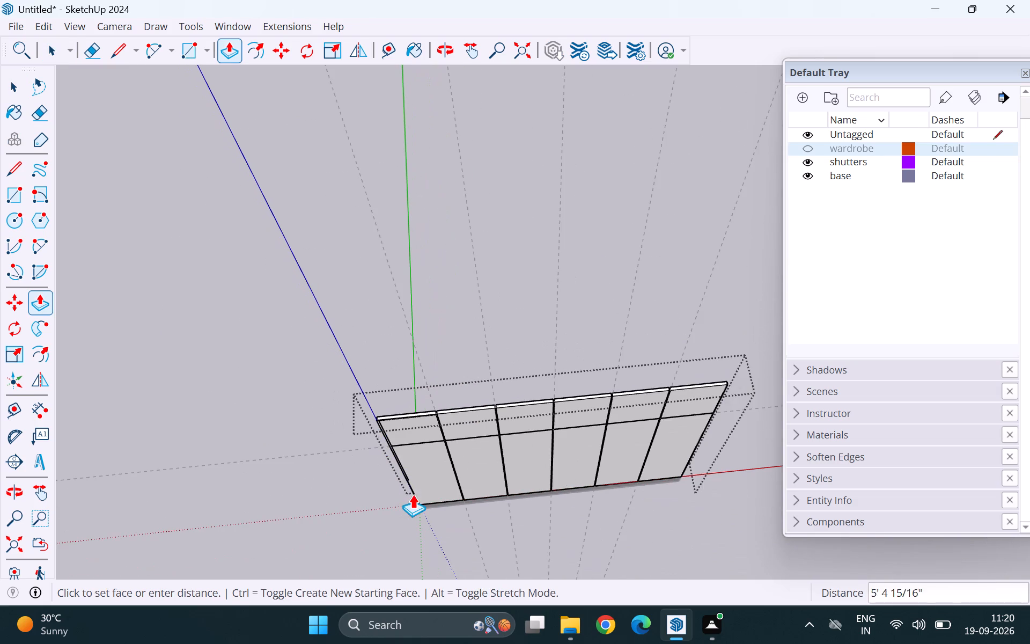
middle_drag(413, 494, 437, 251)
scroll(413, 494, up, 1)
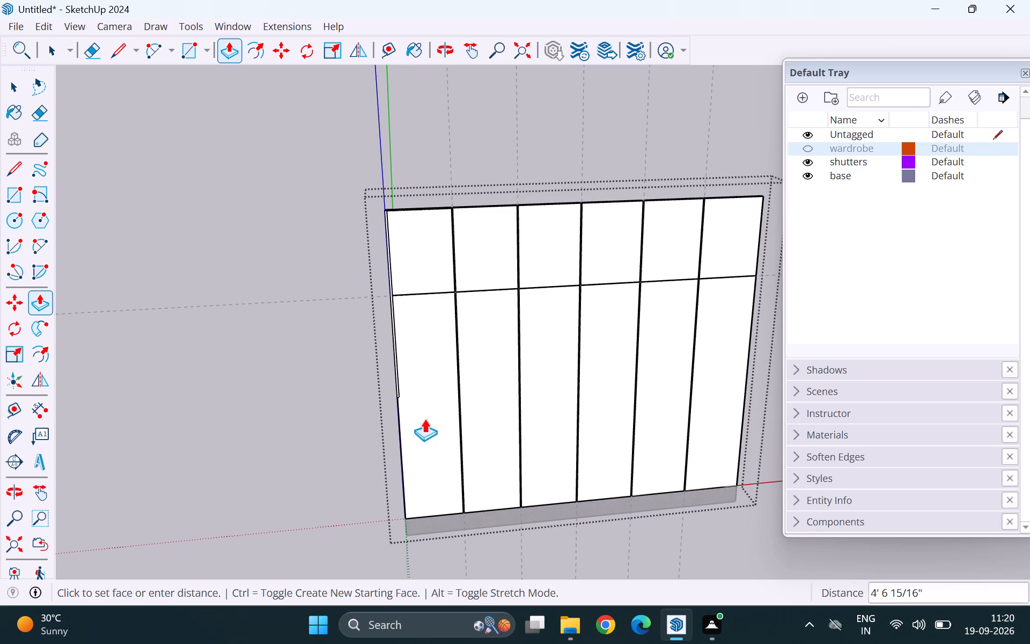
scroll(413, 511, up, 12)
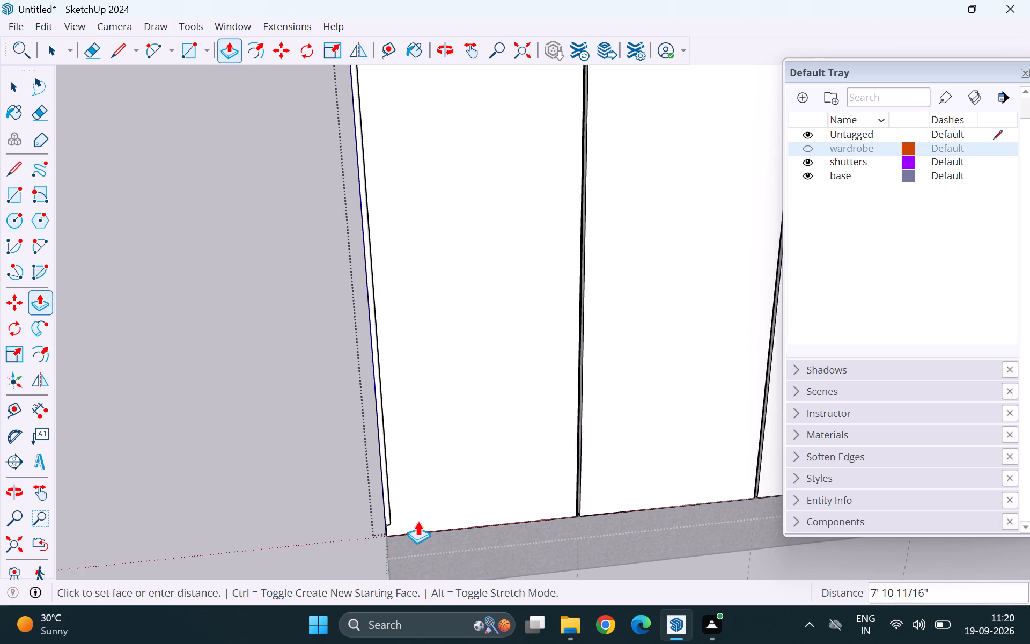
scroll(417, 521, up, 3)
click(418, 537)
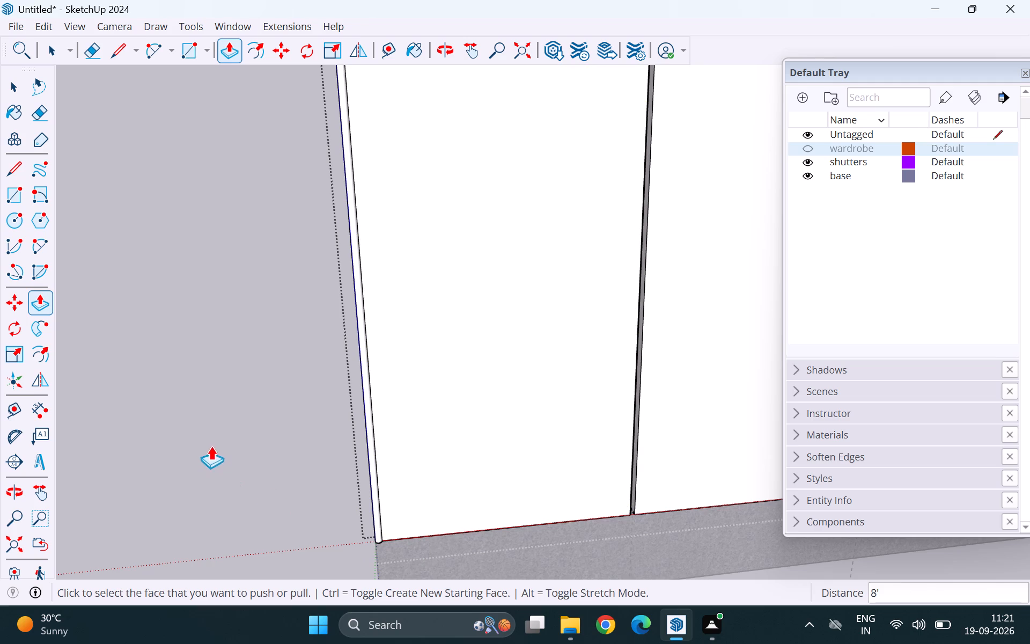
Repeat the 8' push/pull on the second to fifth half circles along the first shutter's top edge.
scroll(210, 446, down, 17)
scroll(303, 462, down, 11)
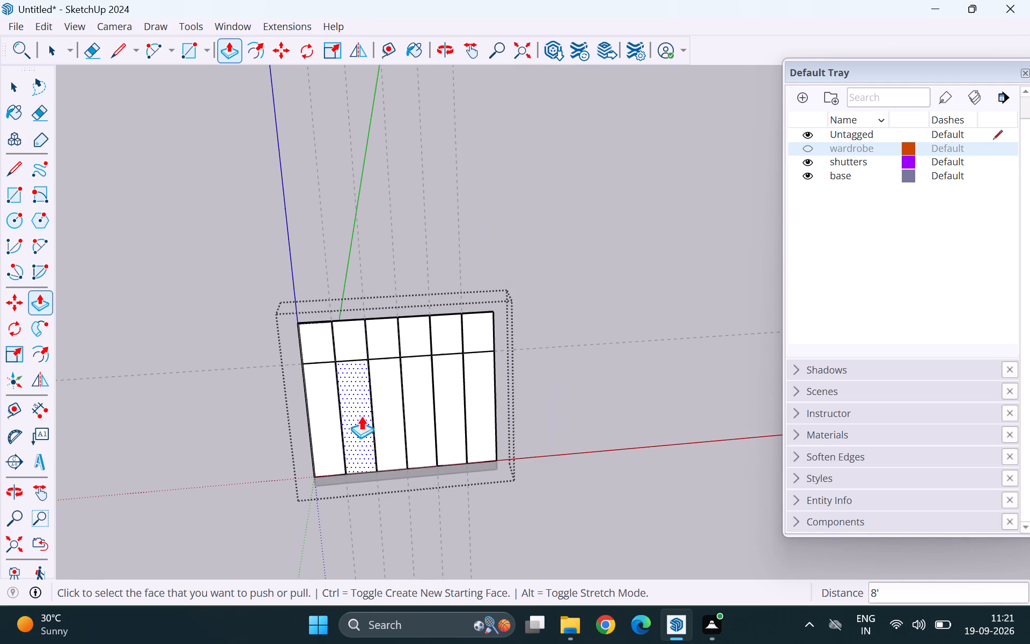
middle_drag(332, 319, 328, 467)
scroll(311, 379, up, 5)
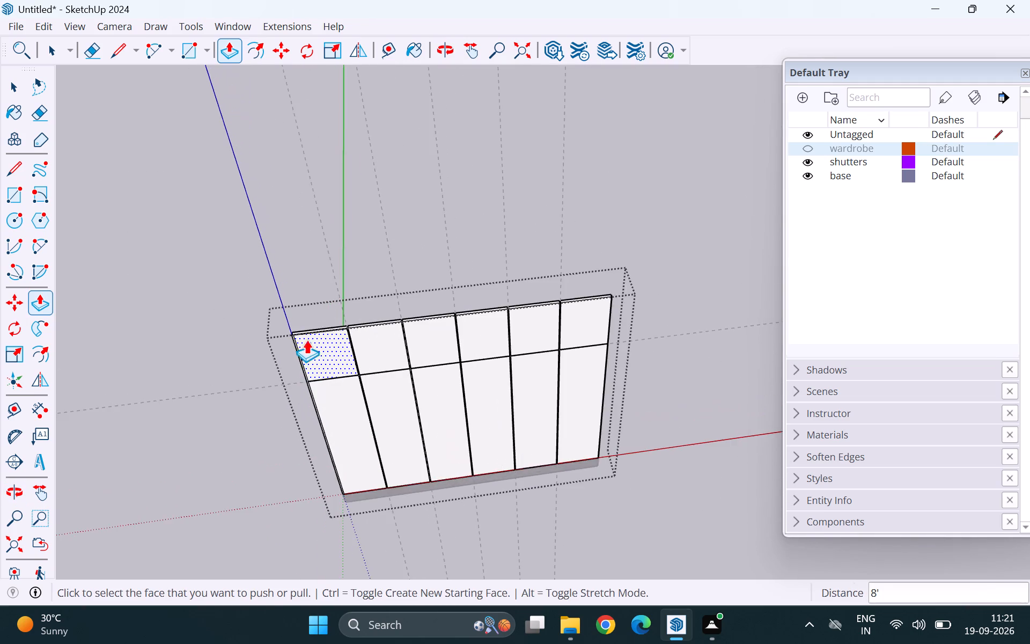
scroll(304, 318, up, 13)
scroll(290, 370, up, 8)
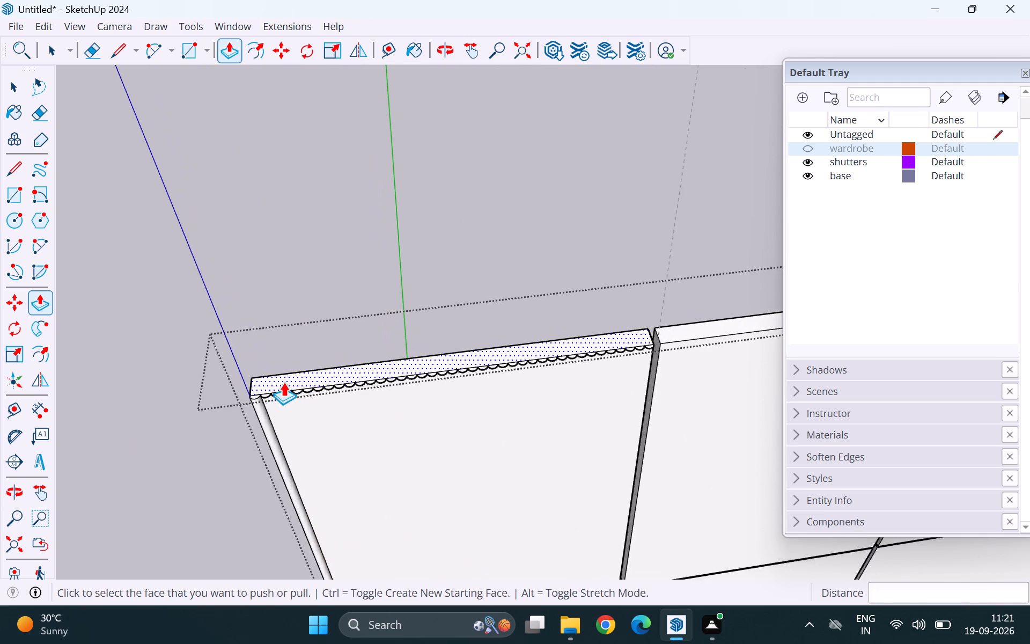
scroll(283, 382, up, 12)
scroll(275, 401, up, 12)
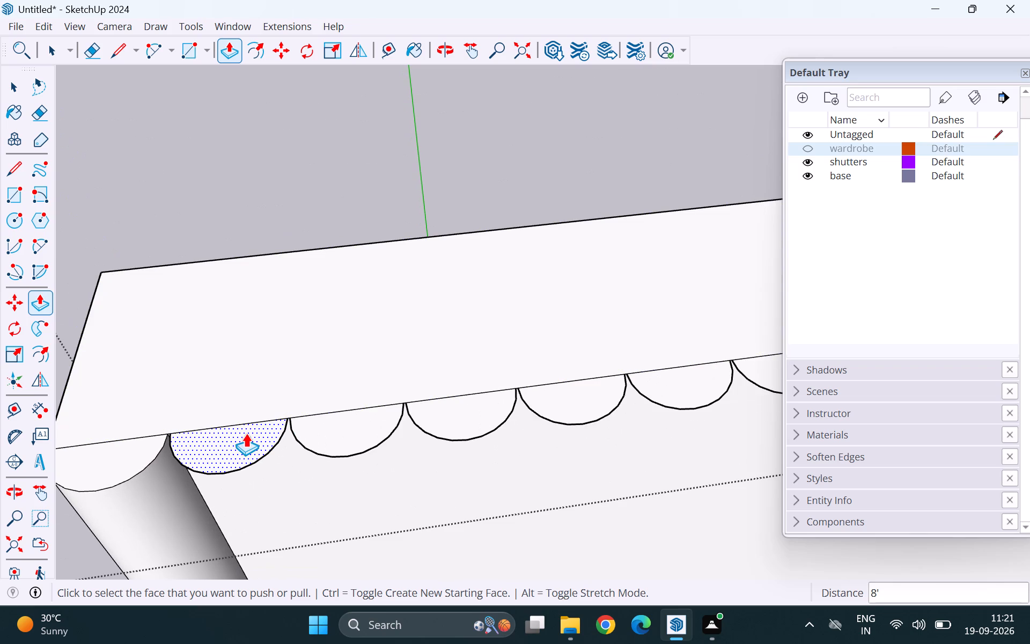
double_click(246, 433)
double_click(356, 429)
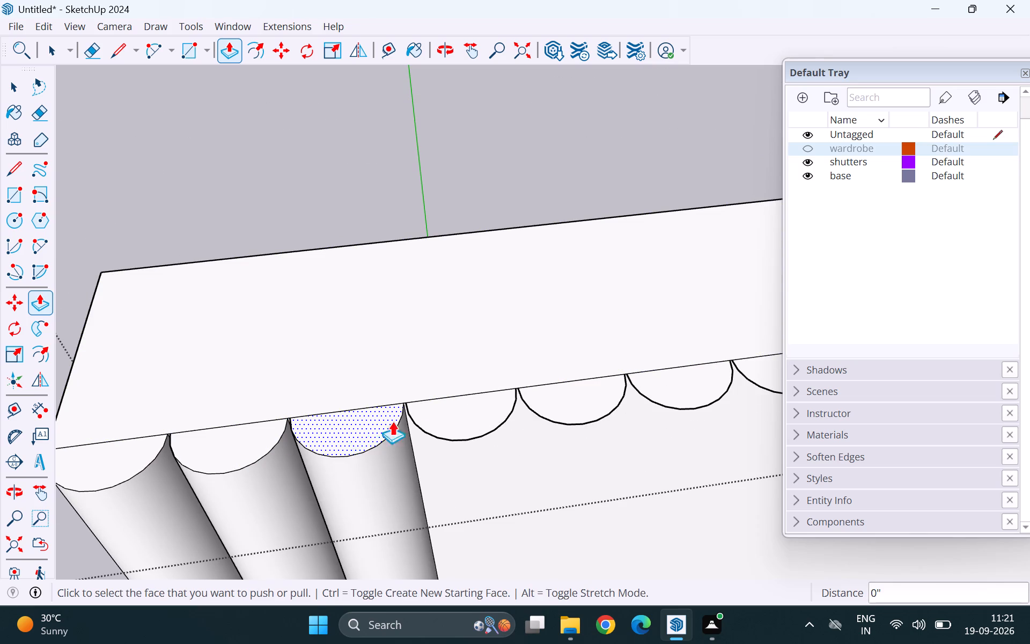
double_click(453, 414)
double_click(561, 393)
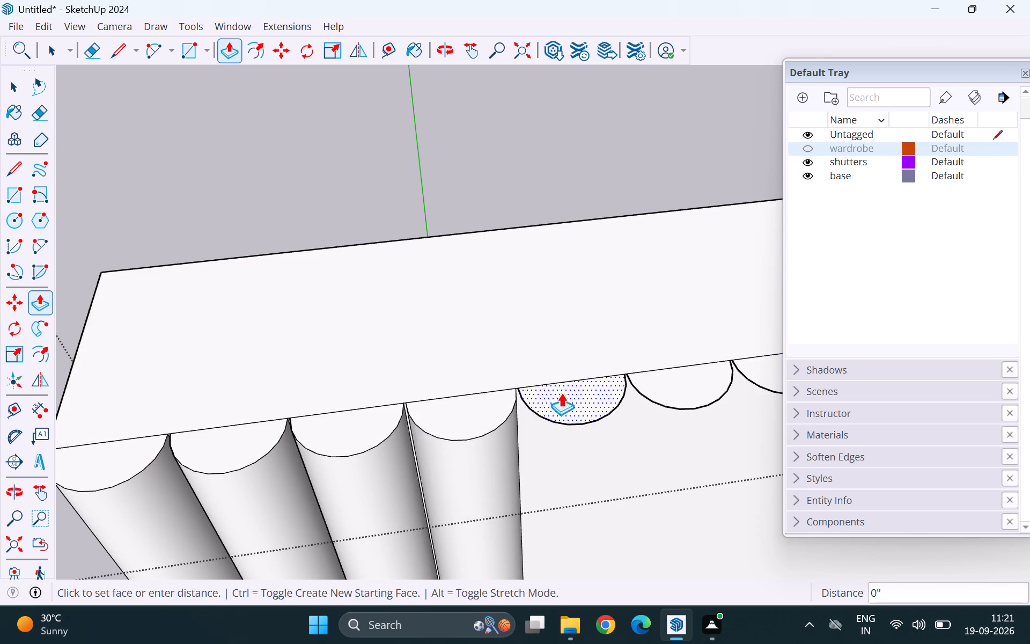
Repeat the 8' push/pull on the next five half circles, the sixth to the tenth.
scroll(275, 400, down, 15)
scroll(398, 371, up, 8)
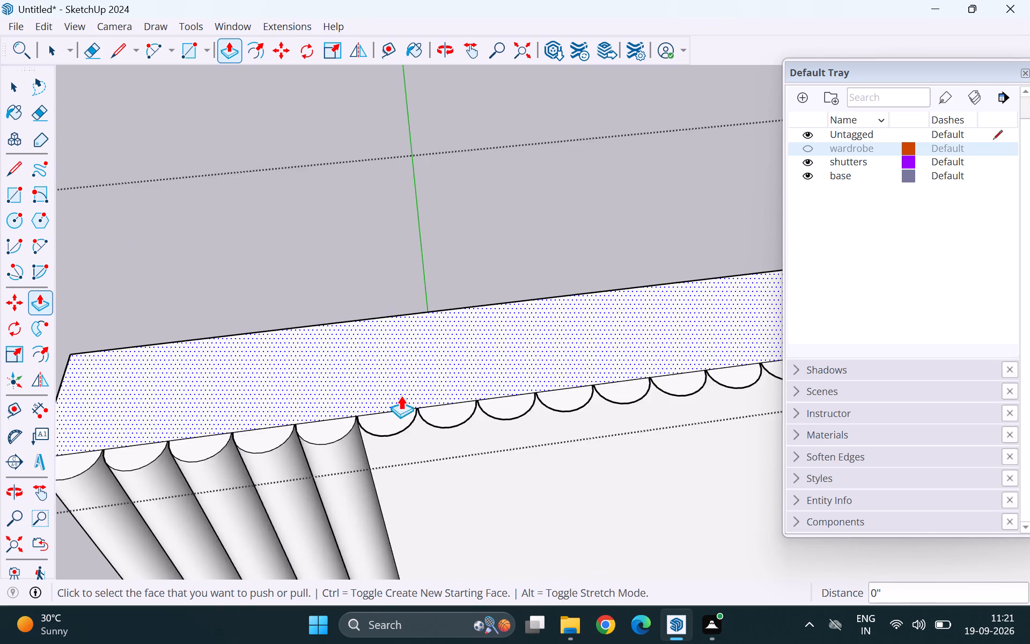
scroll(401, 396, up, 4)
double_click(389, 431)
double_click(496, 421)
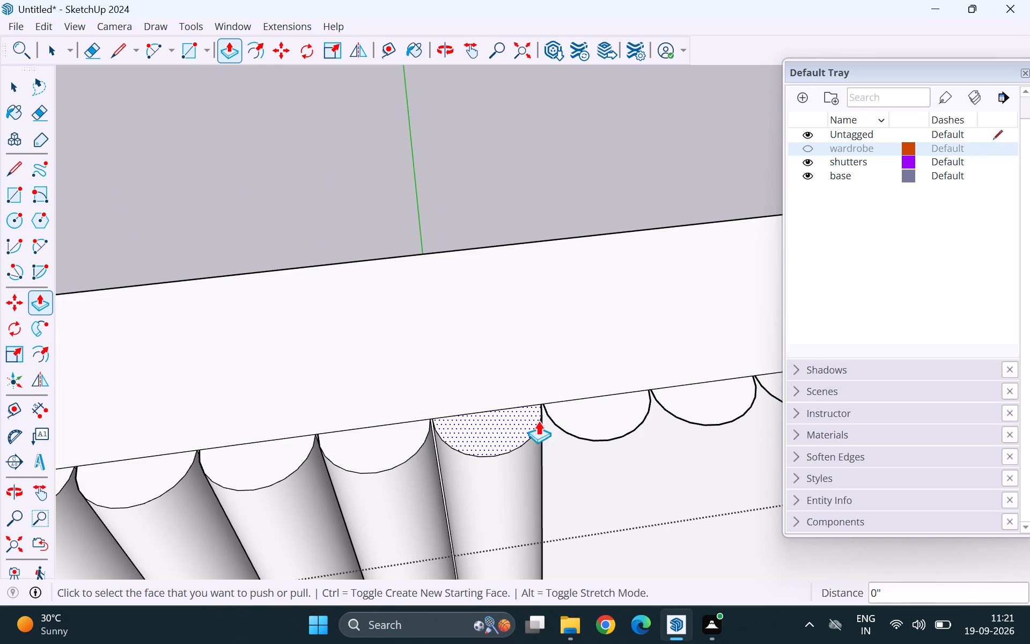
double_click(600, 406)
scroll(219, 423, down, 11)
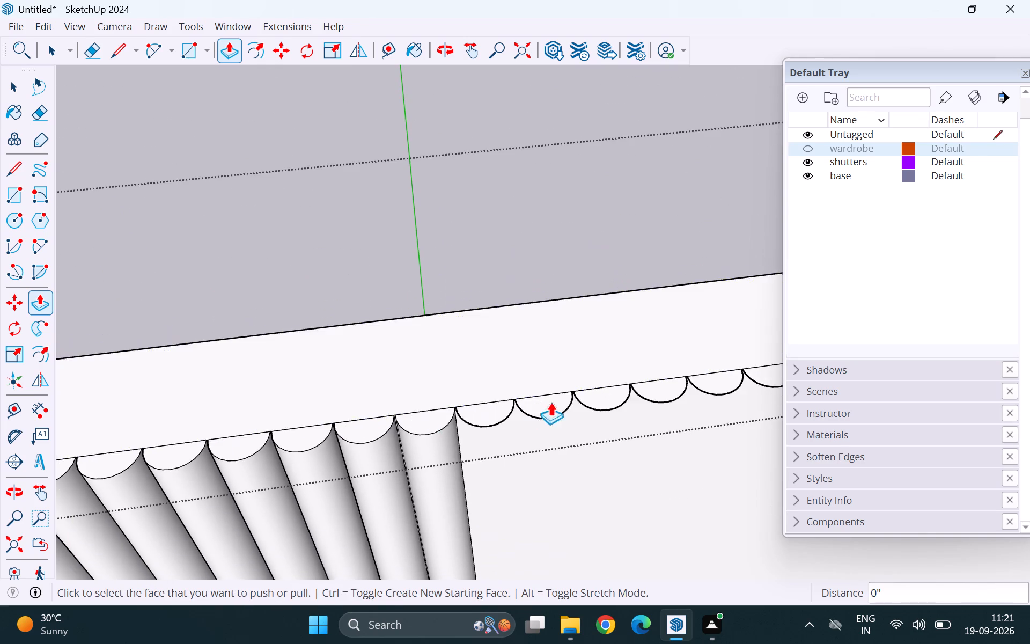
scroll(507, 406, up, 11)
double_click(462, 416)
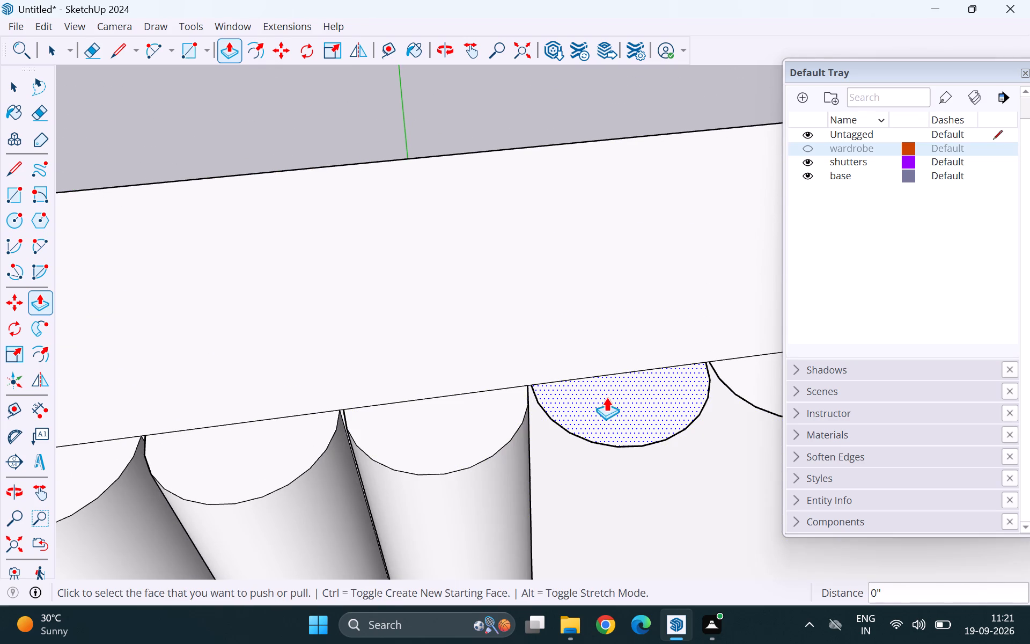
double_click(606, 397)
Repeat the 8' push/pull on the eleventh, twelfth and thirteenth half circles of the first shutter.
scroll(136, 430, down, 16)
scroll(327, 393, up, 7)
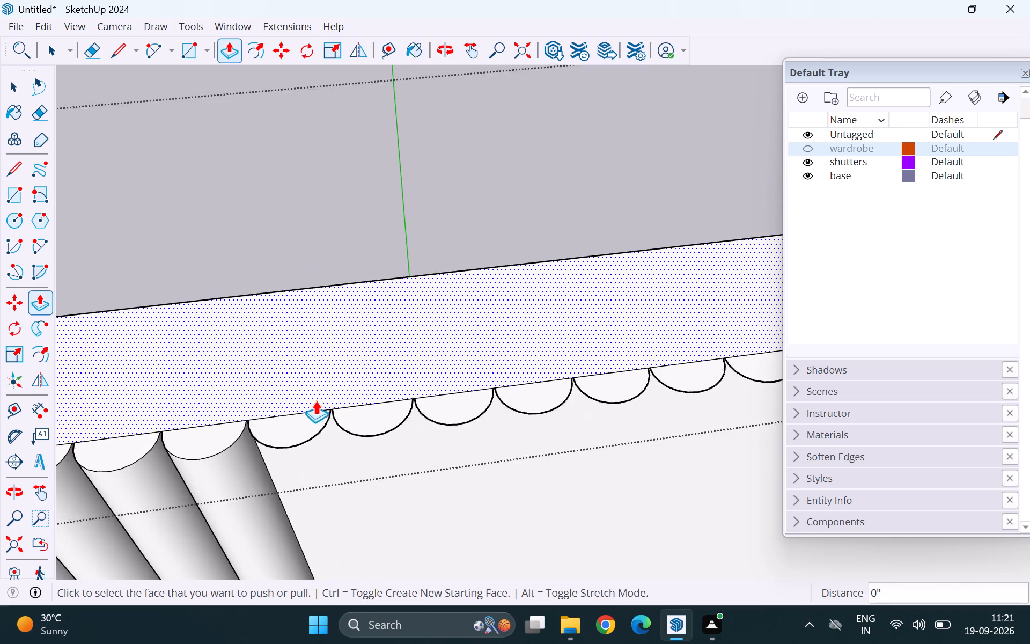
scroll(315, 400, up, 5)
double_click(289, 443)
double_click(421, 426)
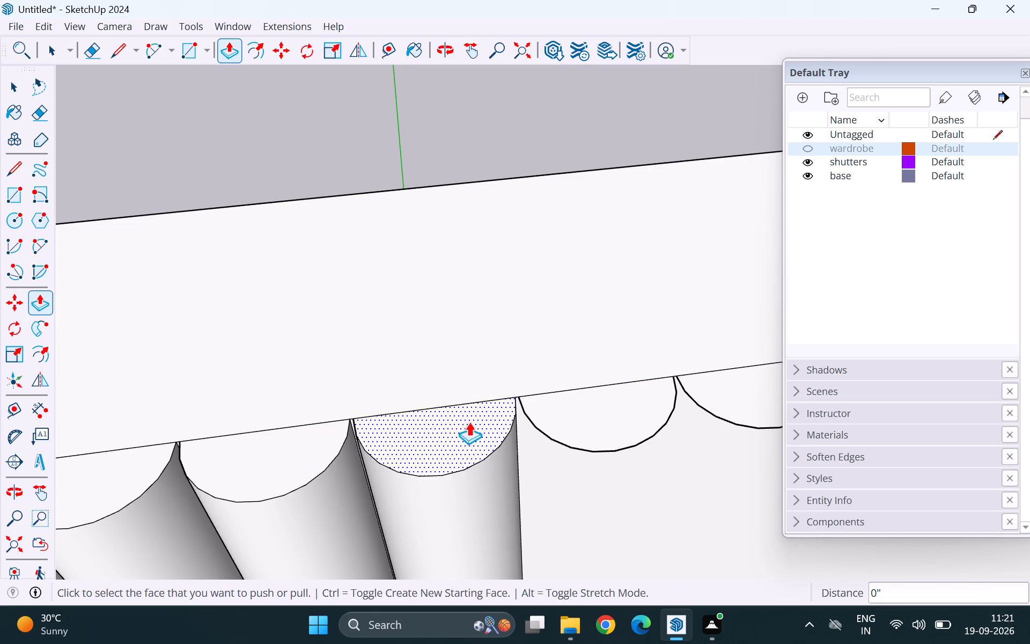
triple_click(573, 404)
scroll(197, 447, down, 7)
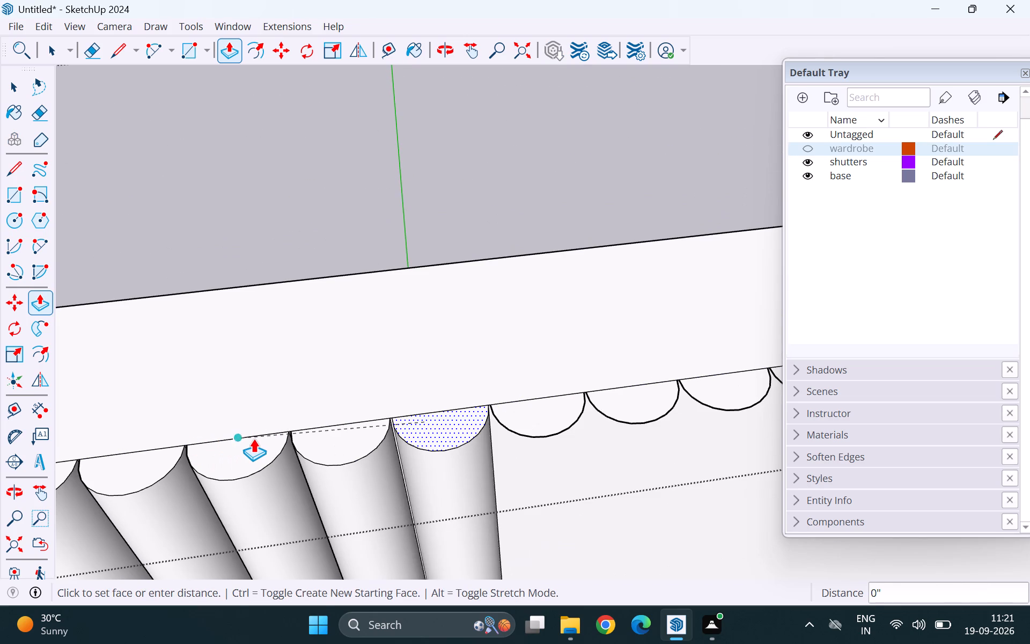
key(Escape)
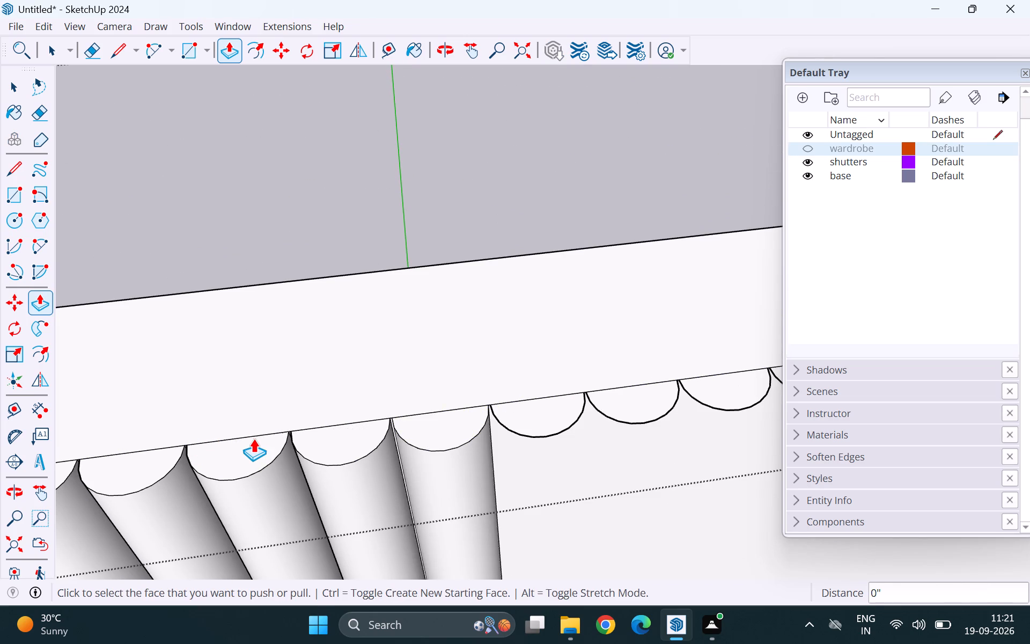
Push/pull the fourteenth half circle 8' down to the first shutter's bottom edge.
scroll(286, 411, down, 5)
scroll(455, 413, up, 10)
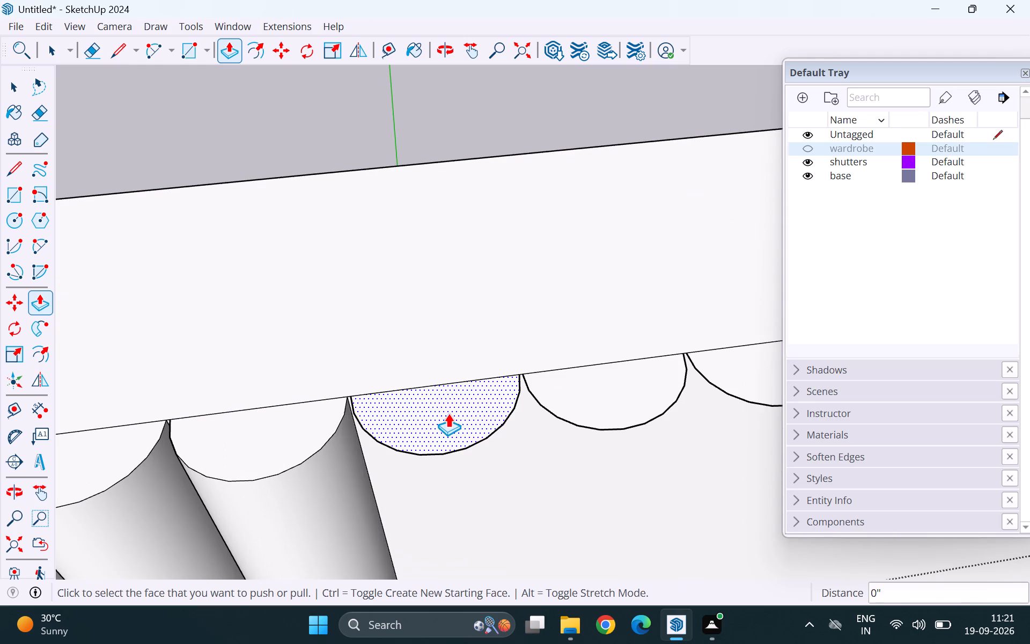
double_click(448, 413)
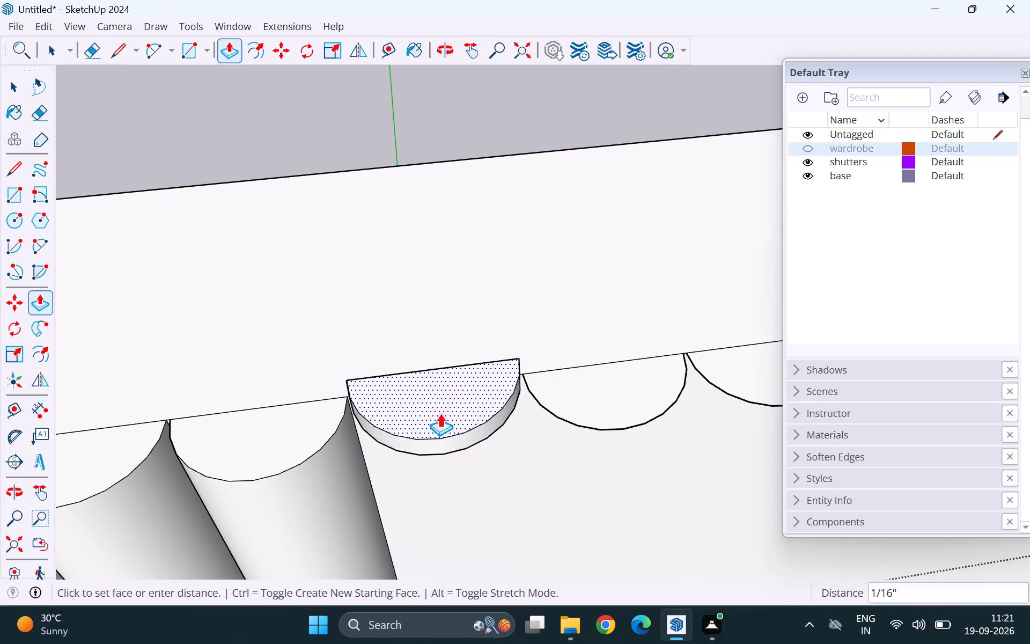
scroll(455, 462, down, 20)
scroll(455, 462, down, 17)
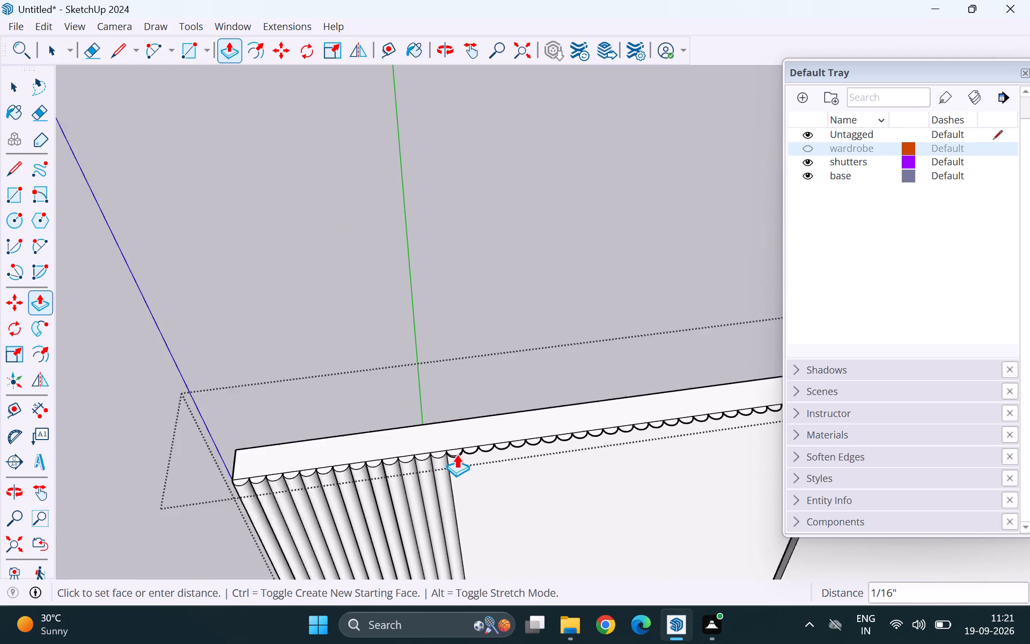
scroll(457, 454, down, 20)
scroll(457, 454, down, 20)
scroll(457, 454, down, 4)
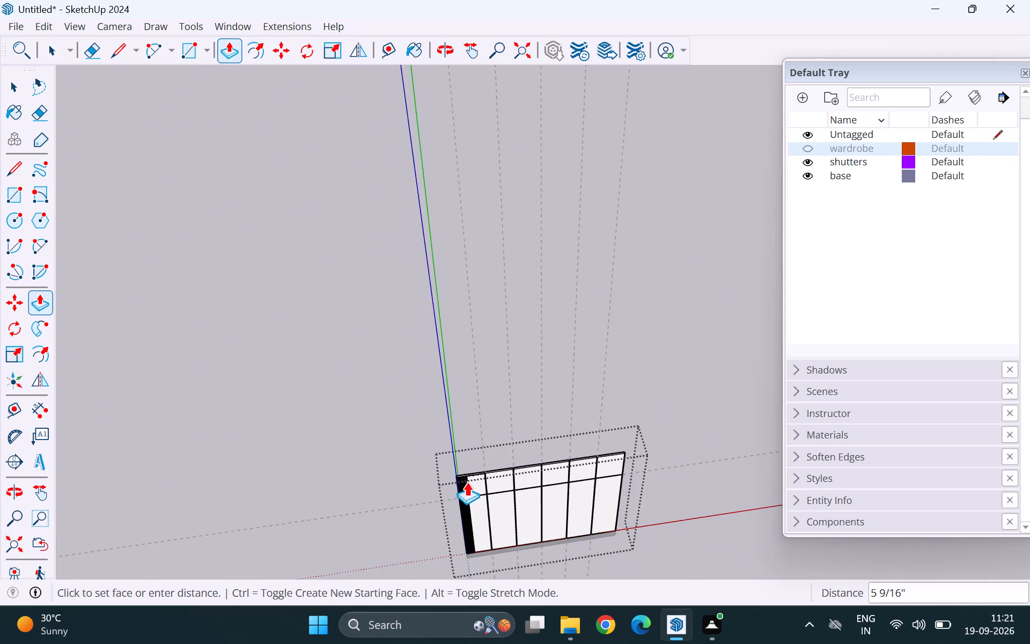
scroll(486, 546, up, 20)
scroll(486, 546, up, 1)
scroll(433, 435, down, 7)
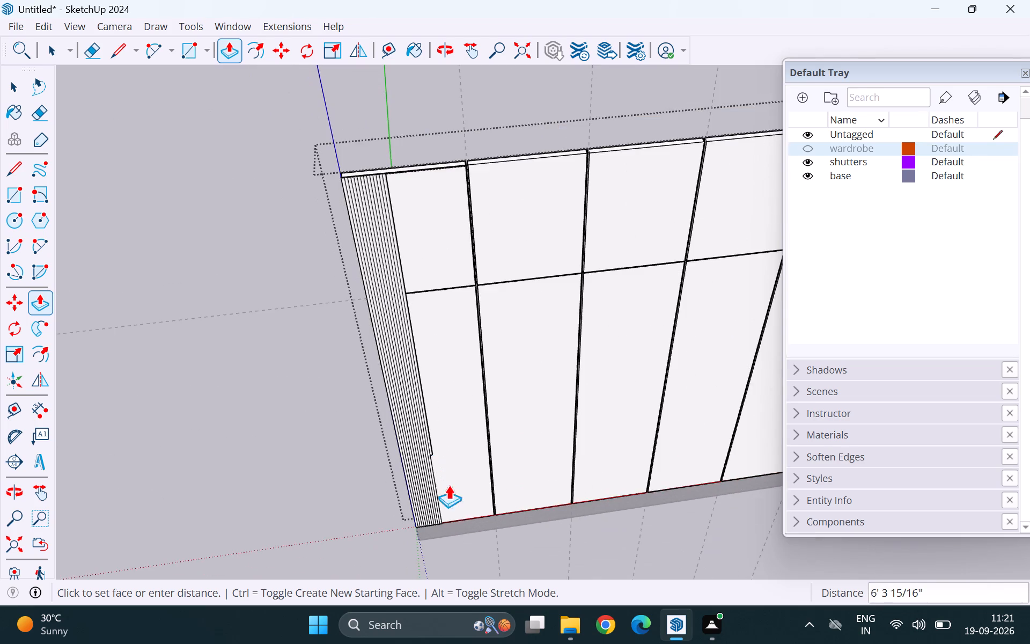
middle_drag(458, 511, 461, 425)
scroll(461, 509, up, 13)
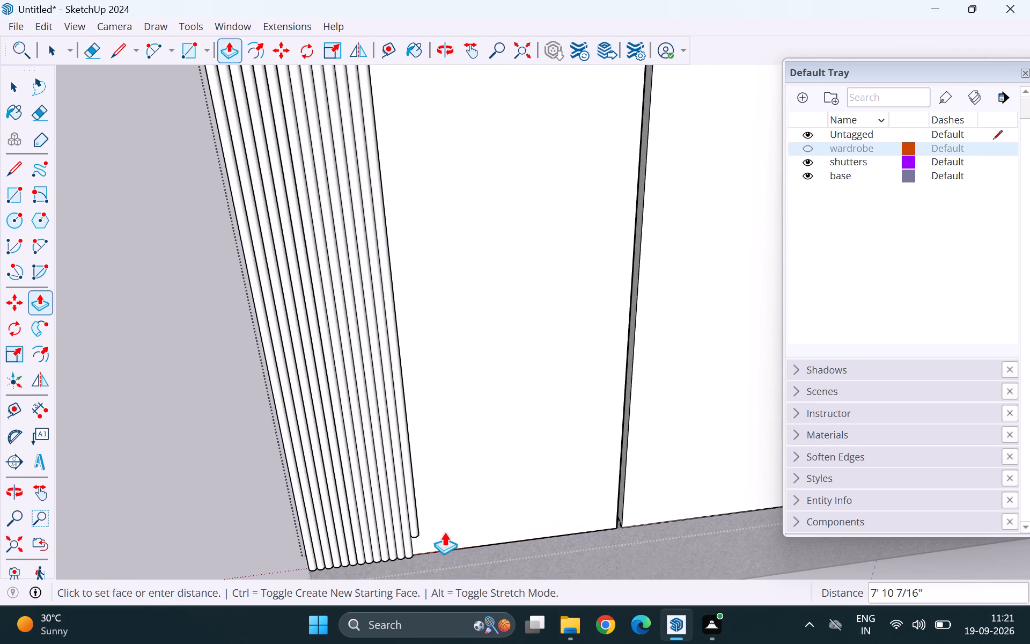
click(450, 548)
Undo the half-circle extrusions and the copied row on the first shutter, back to the single original half circle.
scroll(354, 495, down, 20)
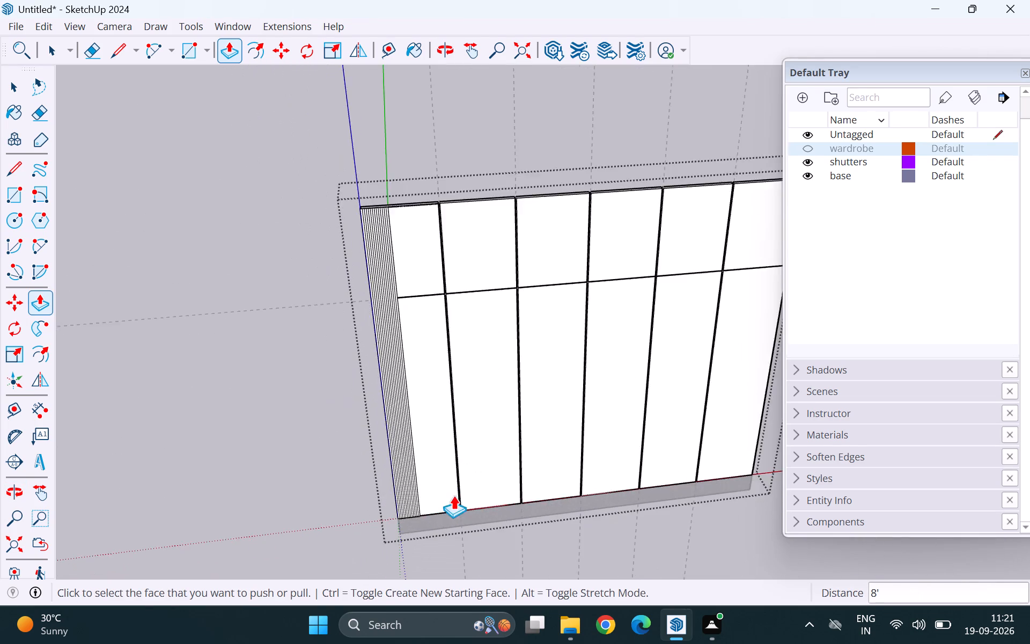
scroll(453, 495, down, 3)
middle_drag(435, 338, 420, 415)
scroll(423, 358, up, 11)
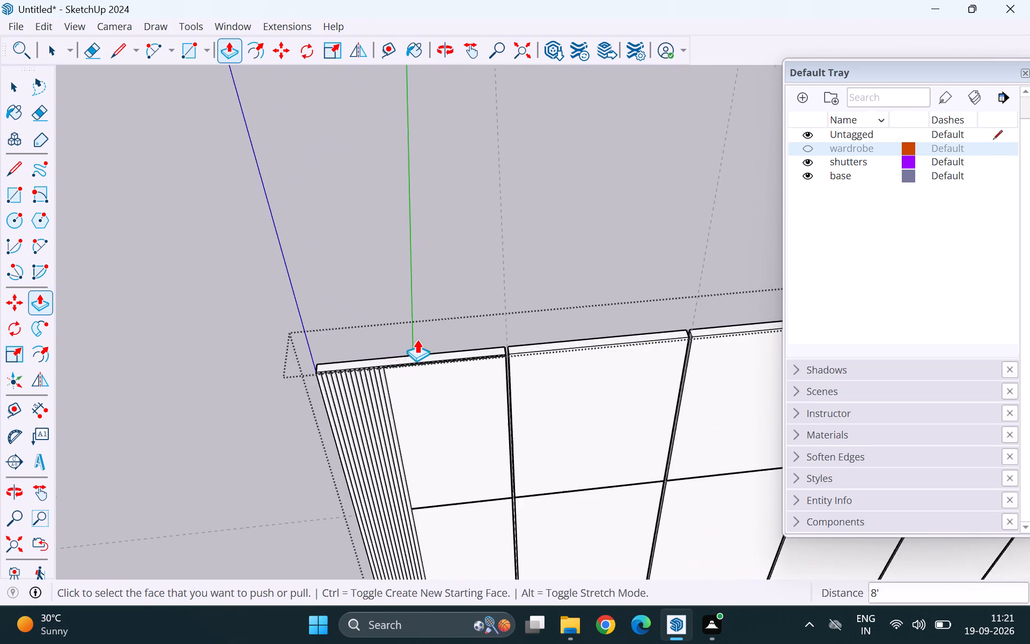
scroll(417, 339, up, 15)
scroll(350, 423, up, 11)
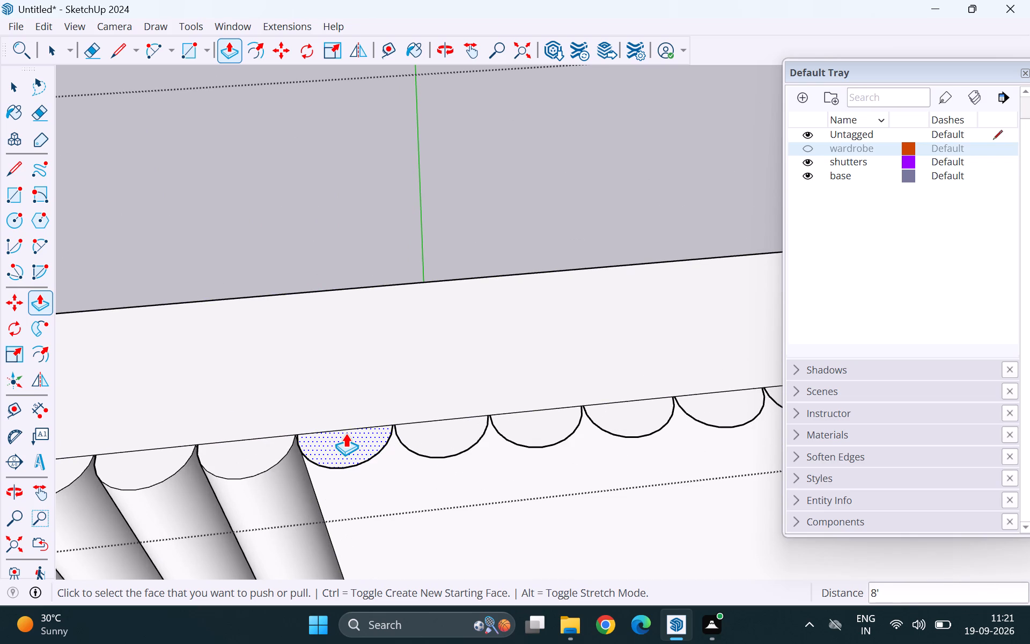
key(ctrl+z)
key(ctrl+z)
key(ctrl+z)
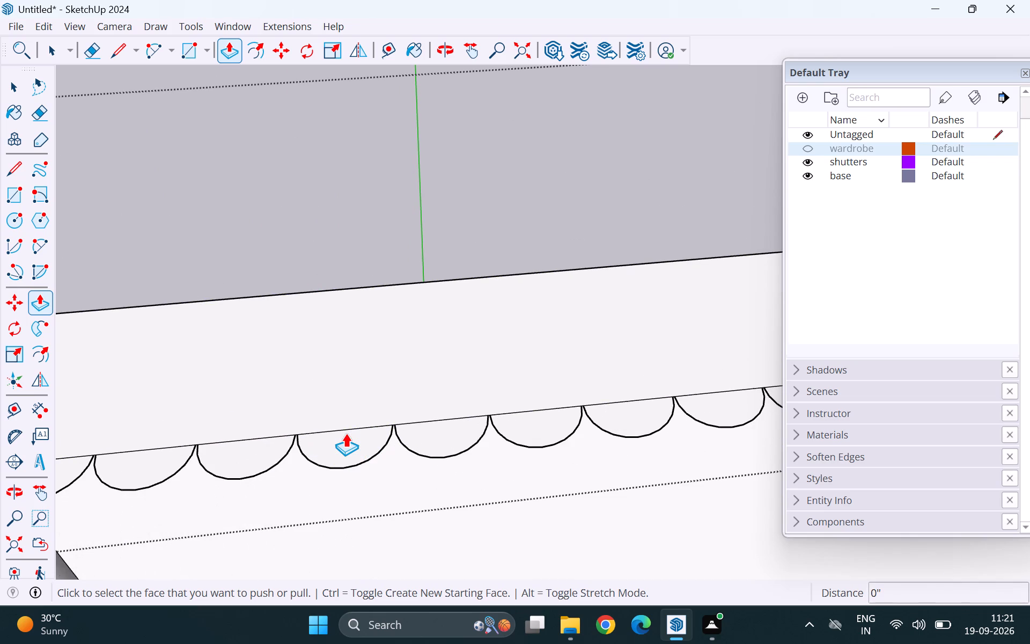
key(ctrl+z)
key(ctrl+z)
key(ctrl+z)
key(ctrl+z)
key(ctrl+z)
key(space)
scroll(465, 401, down, 10)
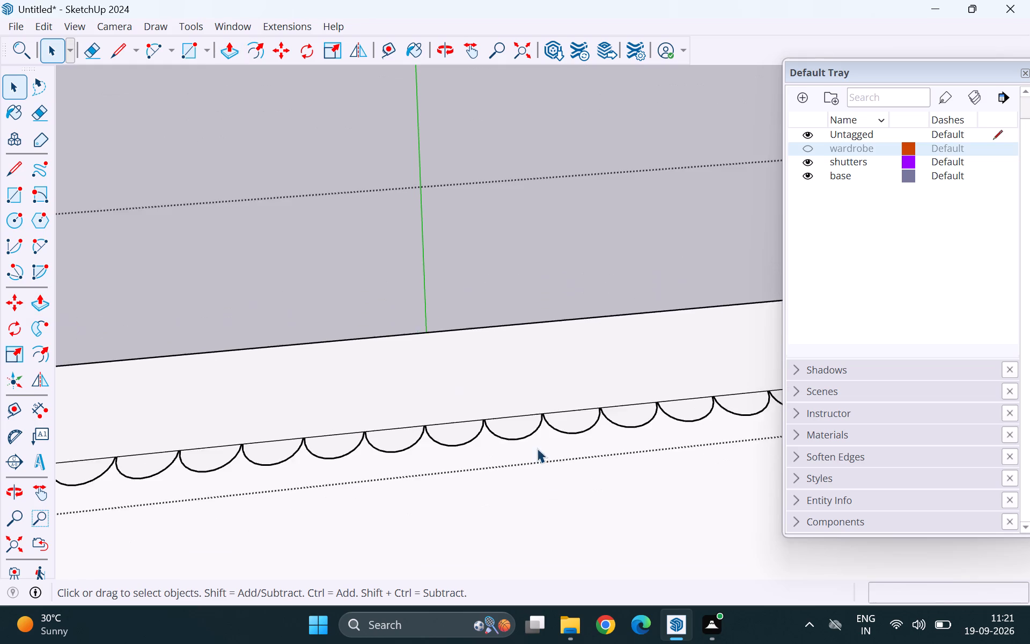
scroll(537, 448, down, 7)
key(ctrl+z)
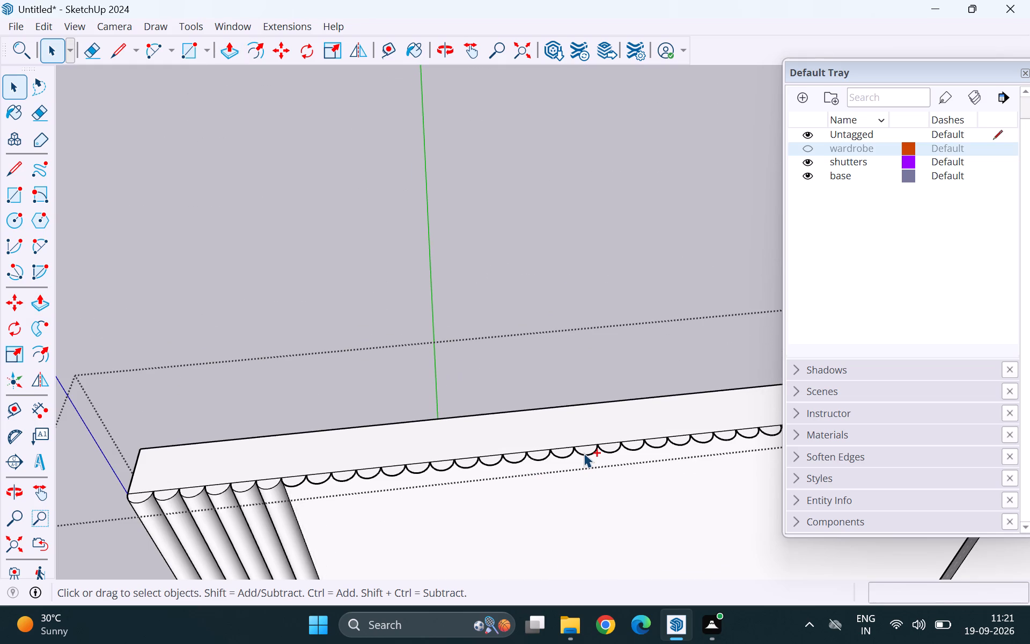
key(ctrl+z)
key(ctrl+z)
key(ctrl+z)
key(ctrl+z)
key(ctrl+z)
key(ctrl+z)
key(ctrl+z)
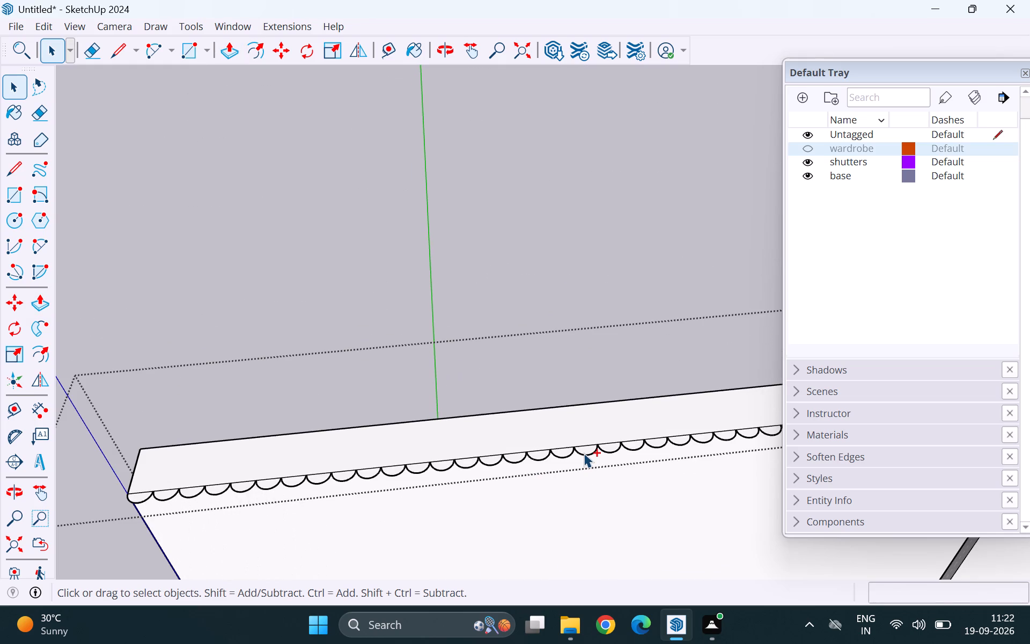
scroll(467, 363, down, 4)
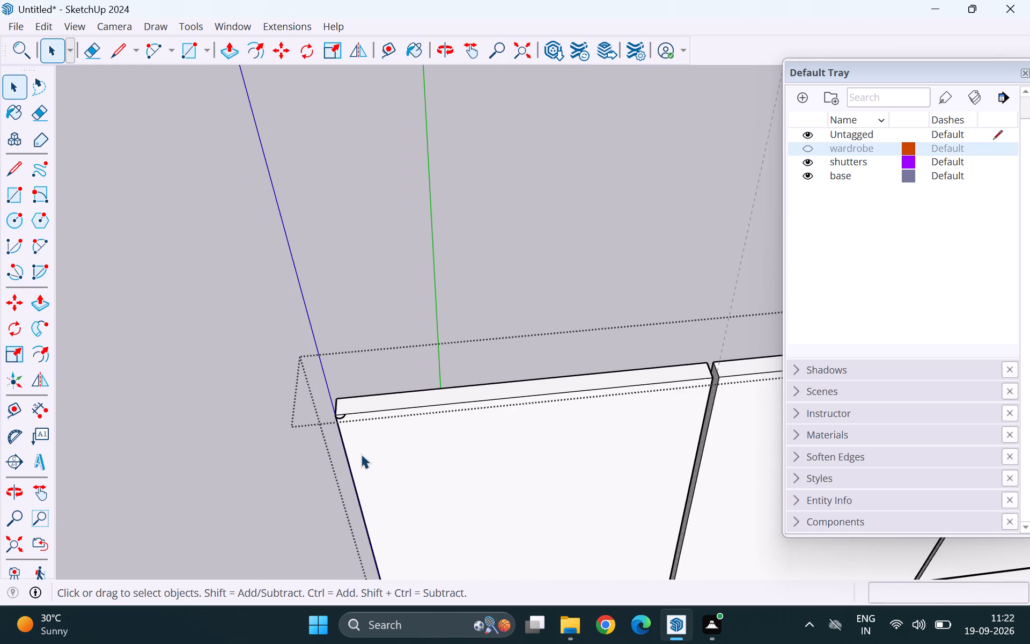
Select the half circle at the first shutter's top corner with its edges and create a component from it.
middle_drag(338, 422, 345, 473)
scroll(344, 404, up, 5)
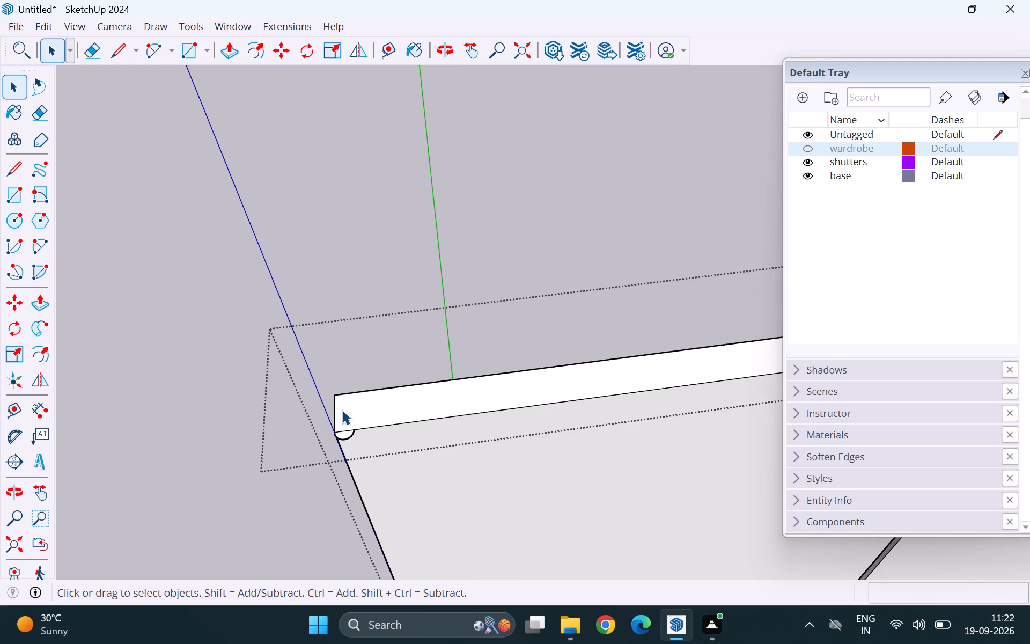
scroll(342, 410, up, 9)
scroll(393, 409, up, 5)
double_click(314, 429)
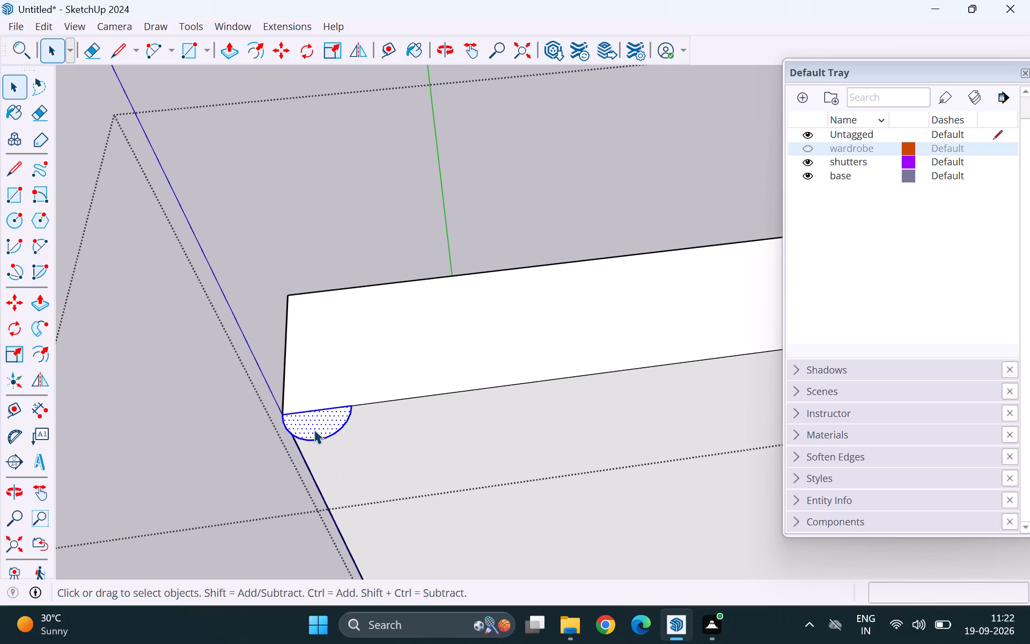
double_click(314, 429)
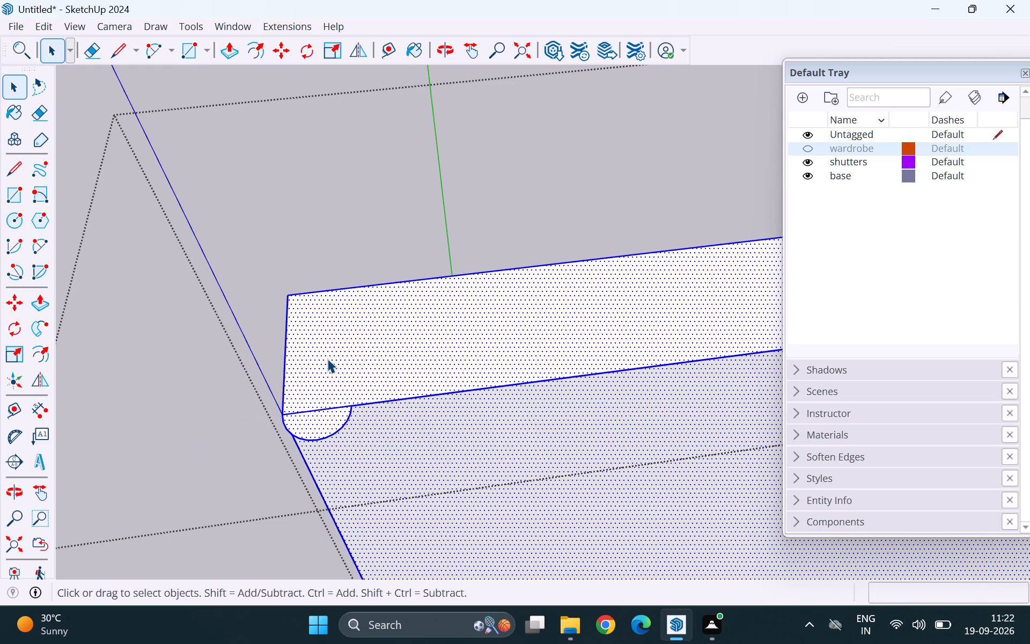
click(373, 248)
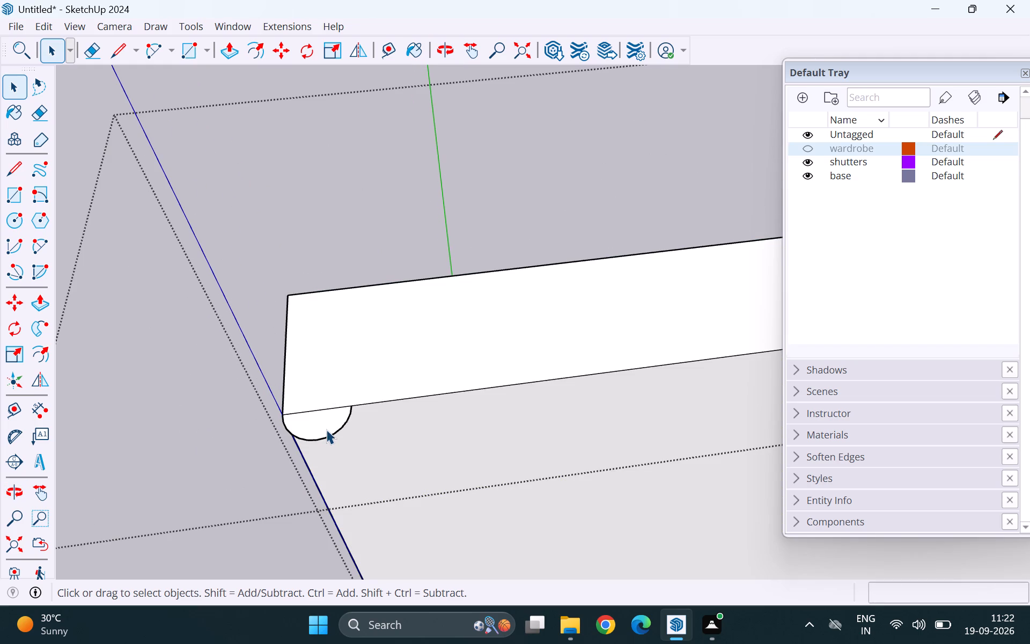
click(327, 426)
click(327, 426)
click(327, 426)
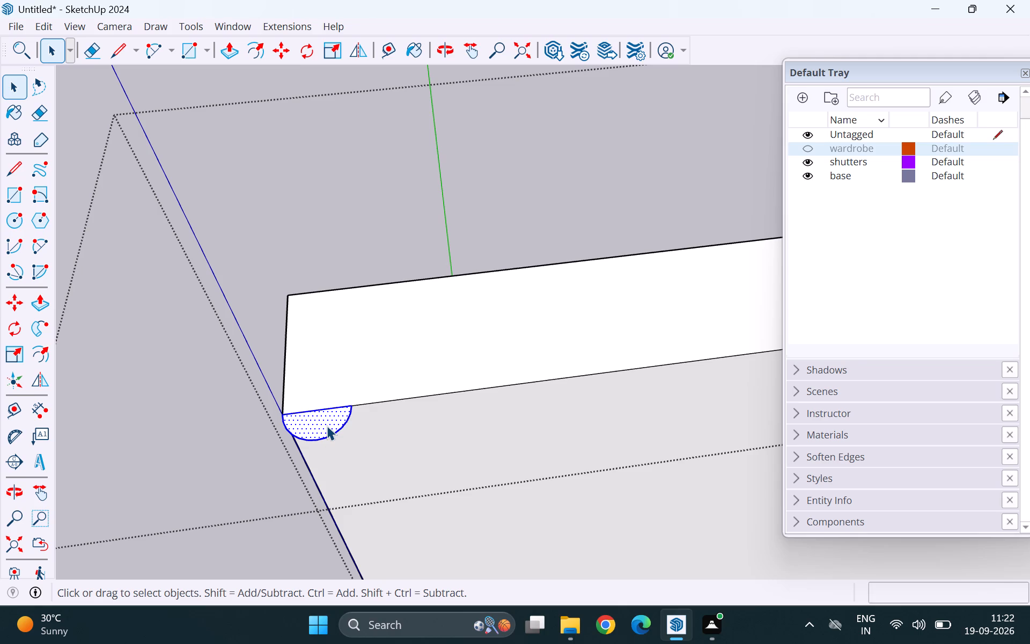
right_click(327, 426)
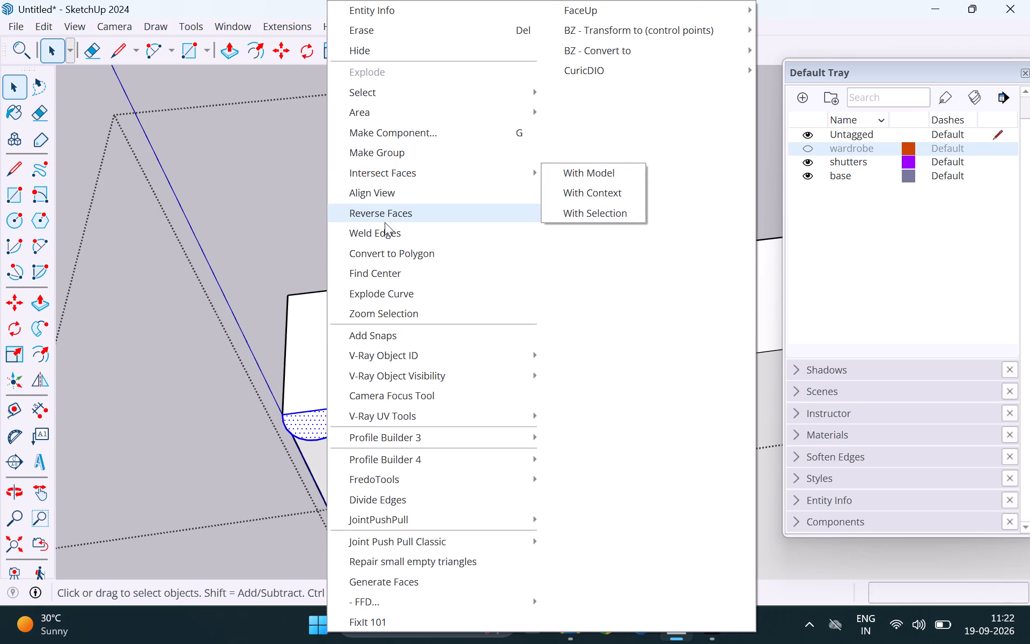
click(393, 136)
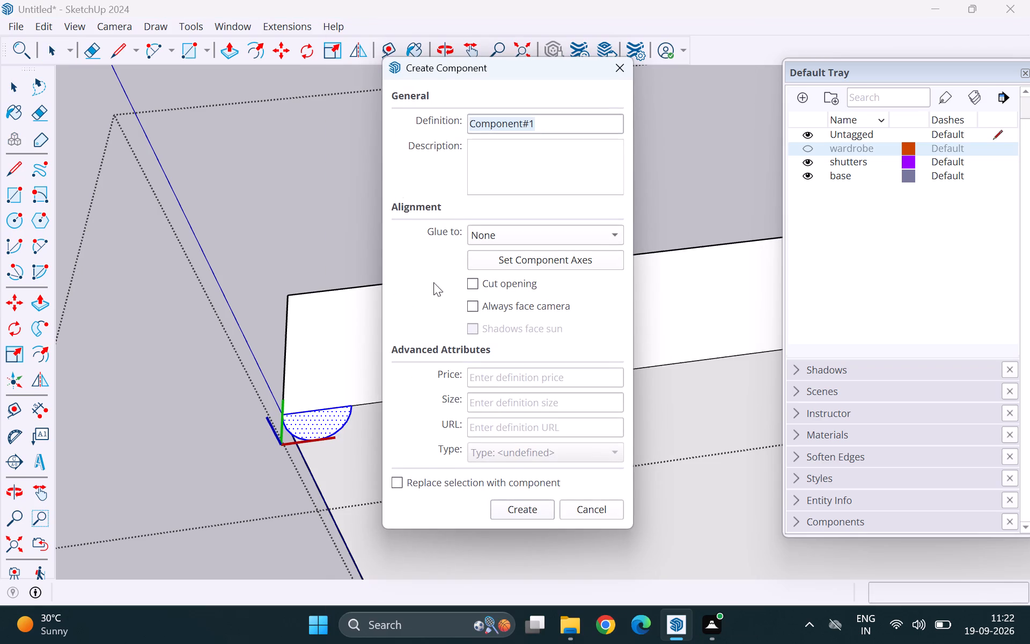
click(509, 507)
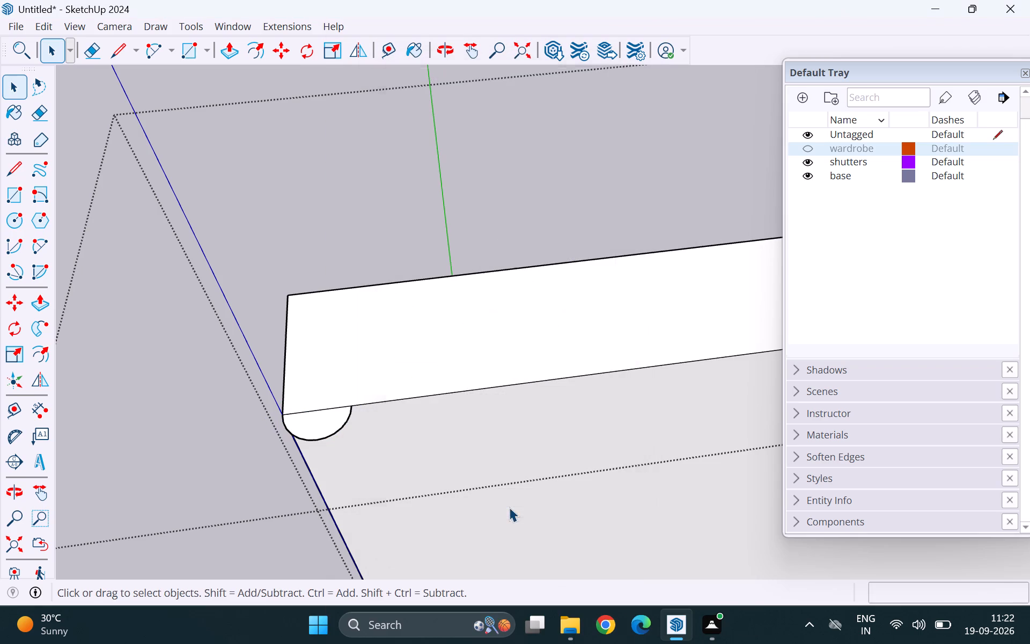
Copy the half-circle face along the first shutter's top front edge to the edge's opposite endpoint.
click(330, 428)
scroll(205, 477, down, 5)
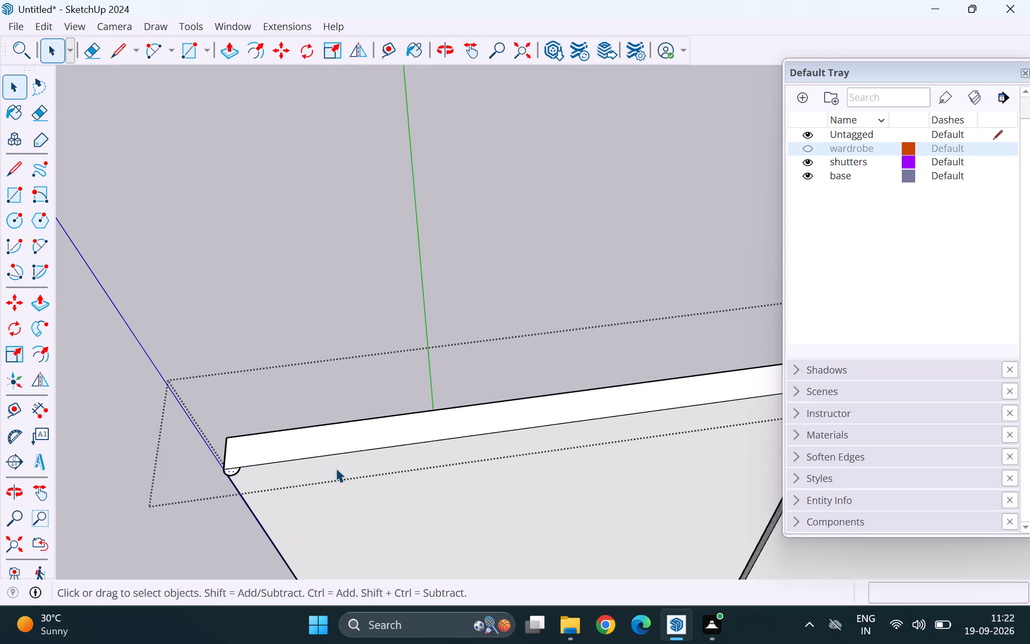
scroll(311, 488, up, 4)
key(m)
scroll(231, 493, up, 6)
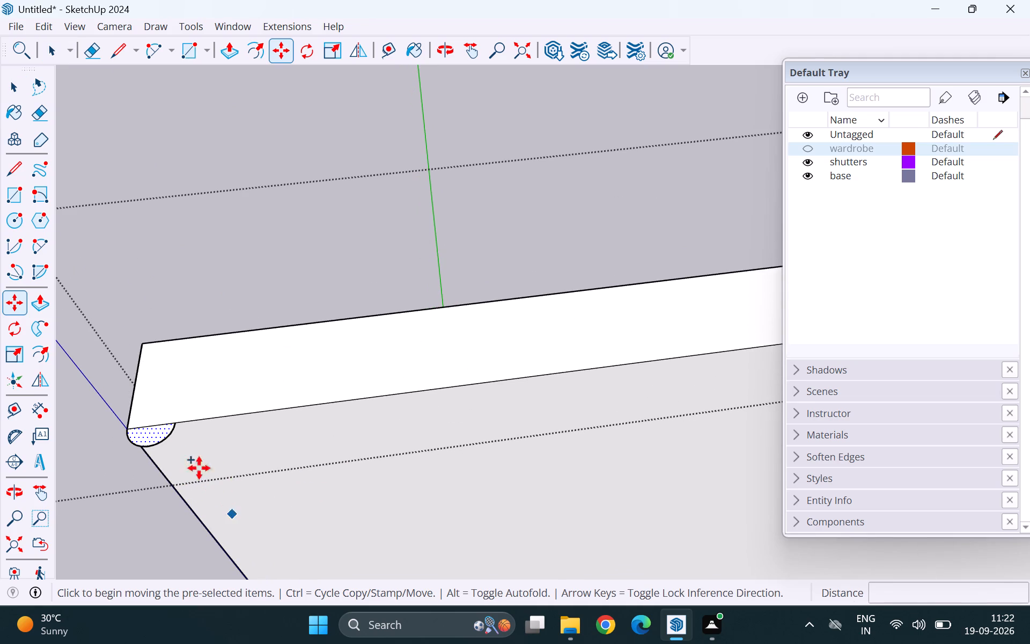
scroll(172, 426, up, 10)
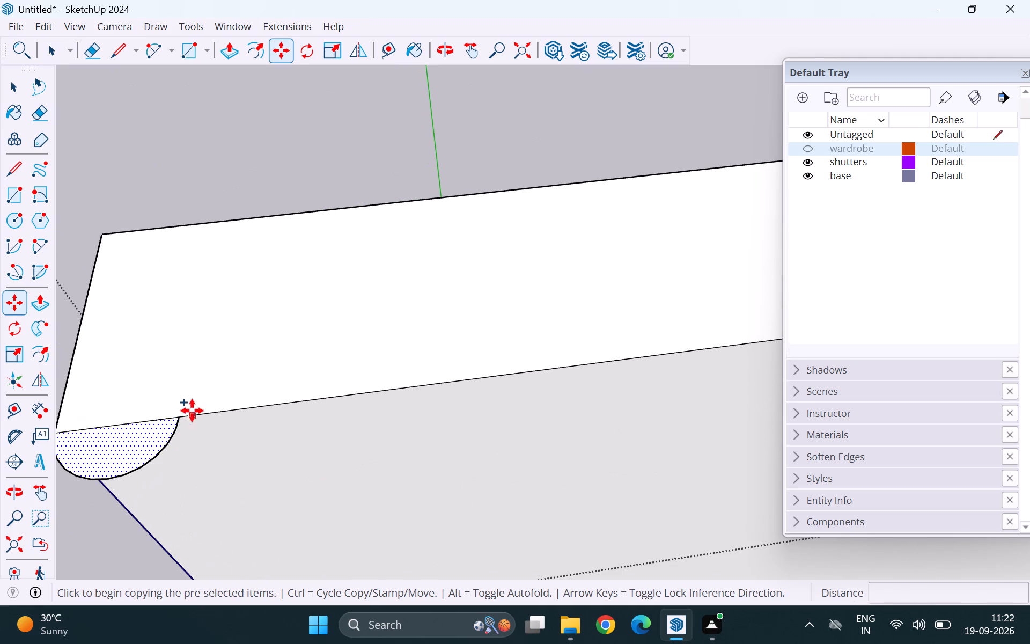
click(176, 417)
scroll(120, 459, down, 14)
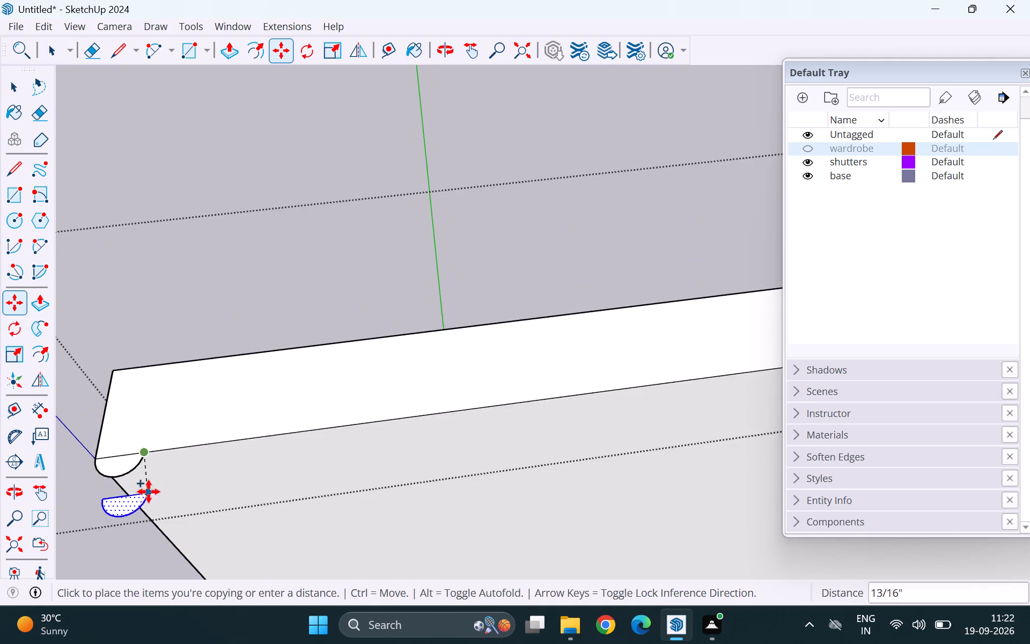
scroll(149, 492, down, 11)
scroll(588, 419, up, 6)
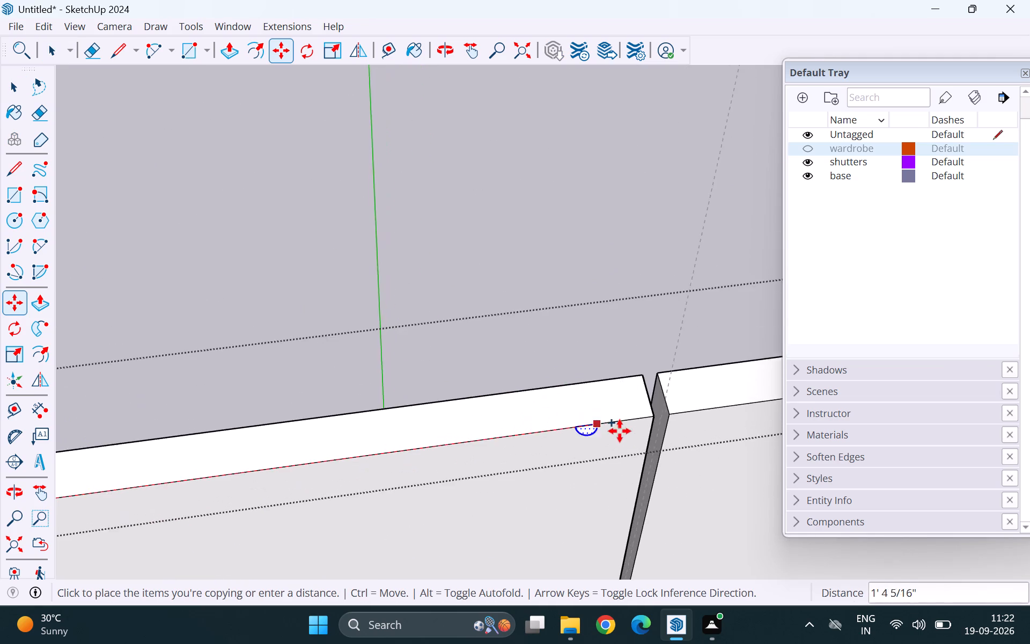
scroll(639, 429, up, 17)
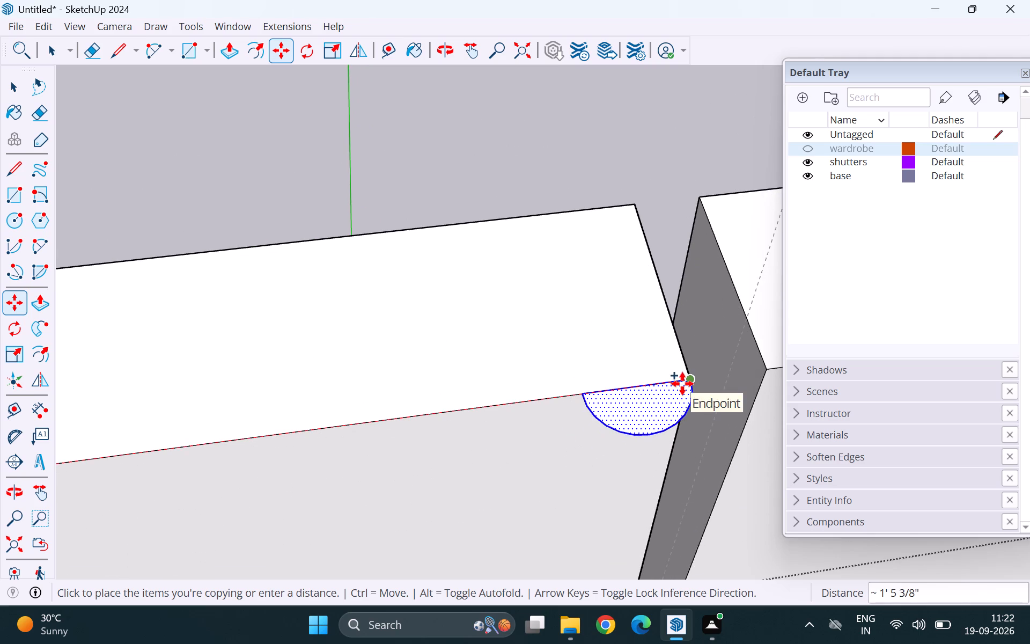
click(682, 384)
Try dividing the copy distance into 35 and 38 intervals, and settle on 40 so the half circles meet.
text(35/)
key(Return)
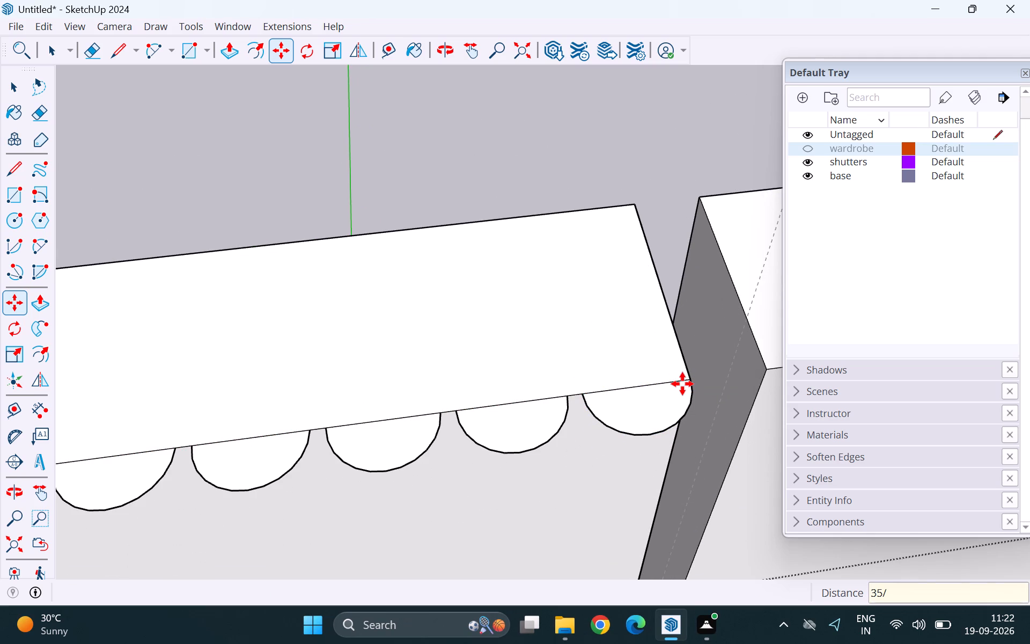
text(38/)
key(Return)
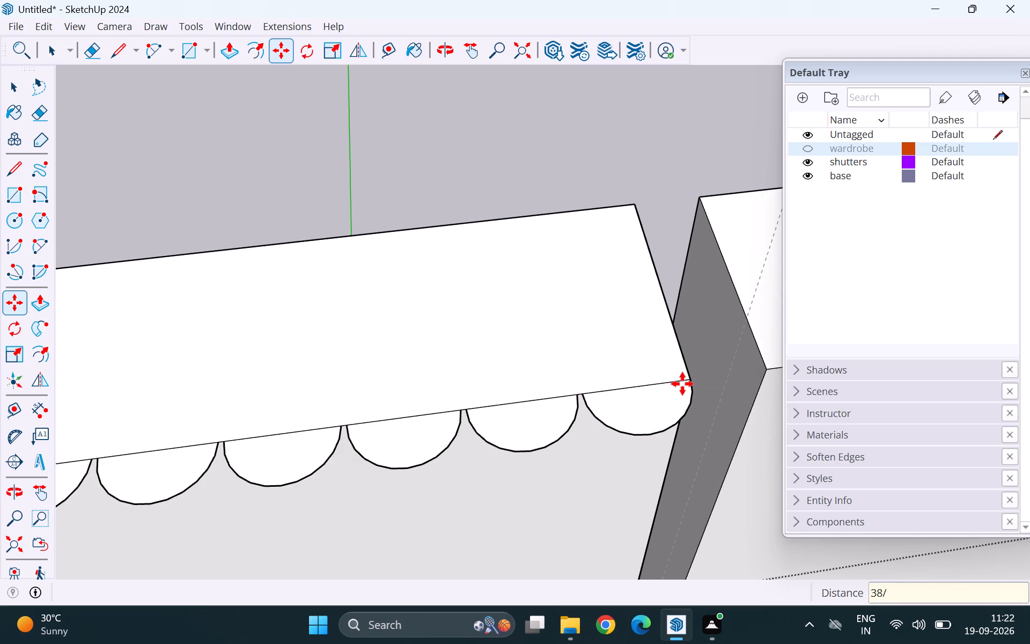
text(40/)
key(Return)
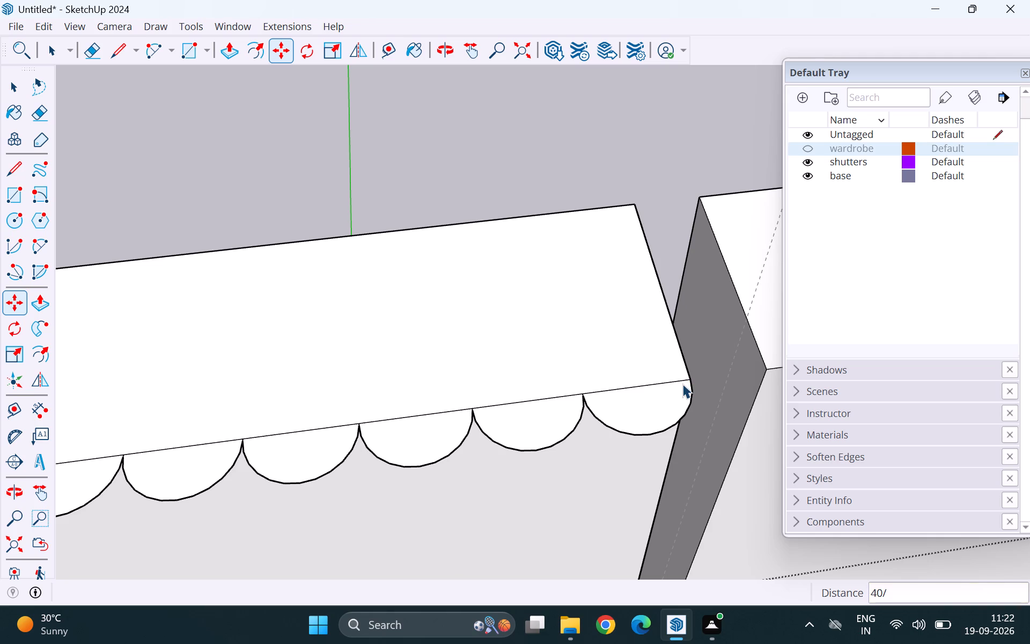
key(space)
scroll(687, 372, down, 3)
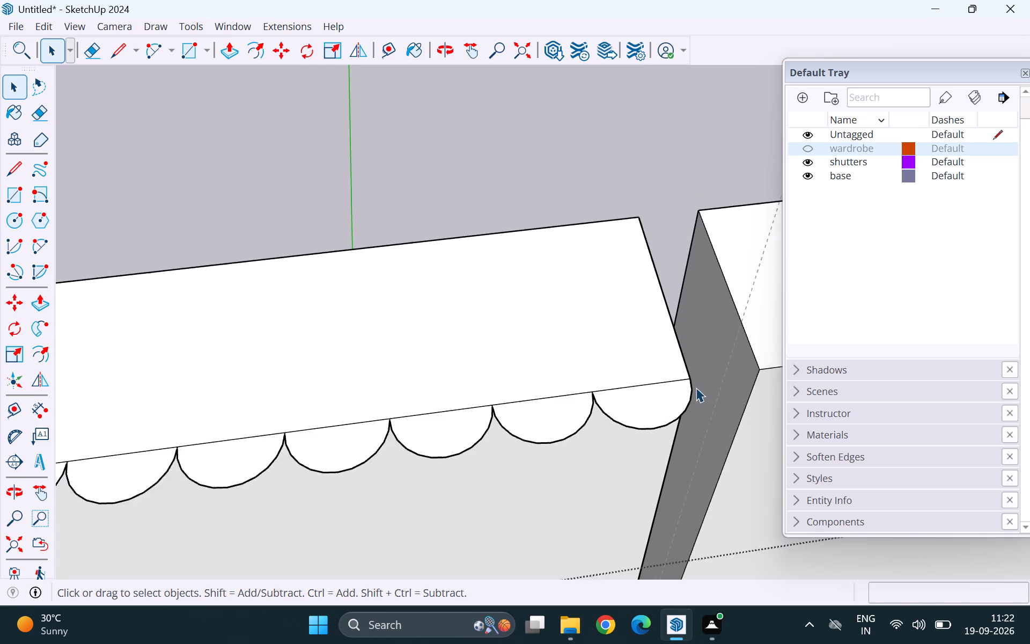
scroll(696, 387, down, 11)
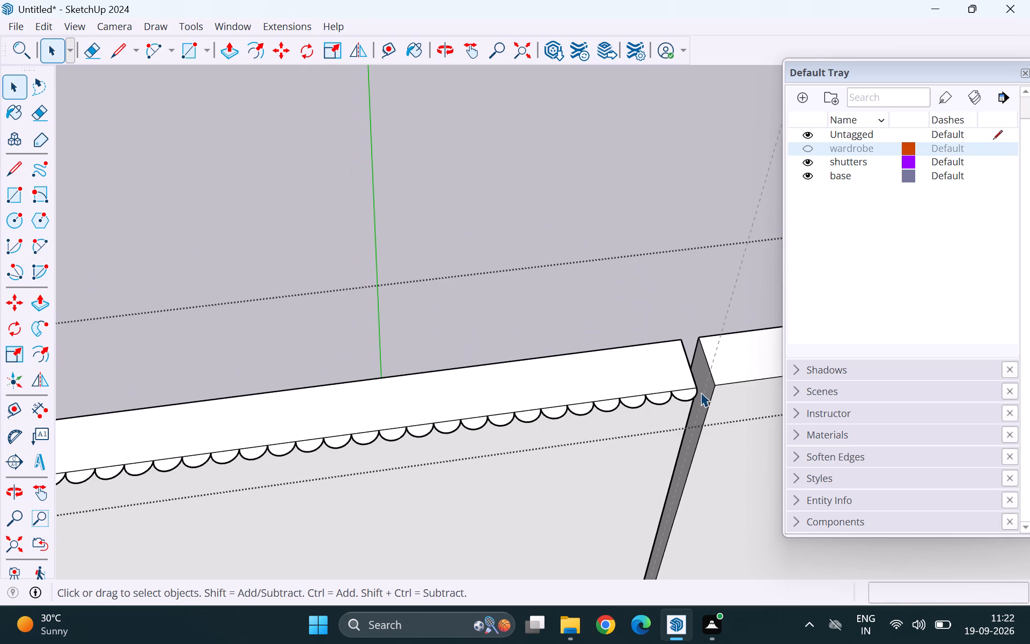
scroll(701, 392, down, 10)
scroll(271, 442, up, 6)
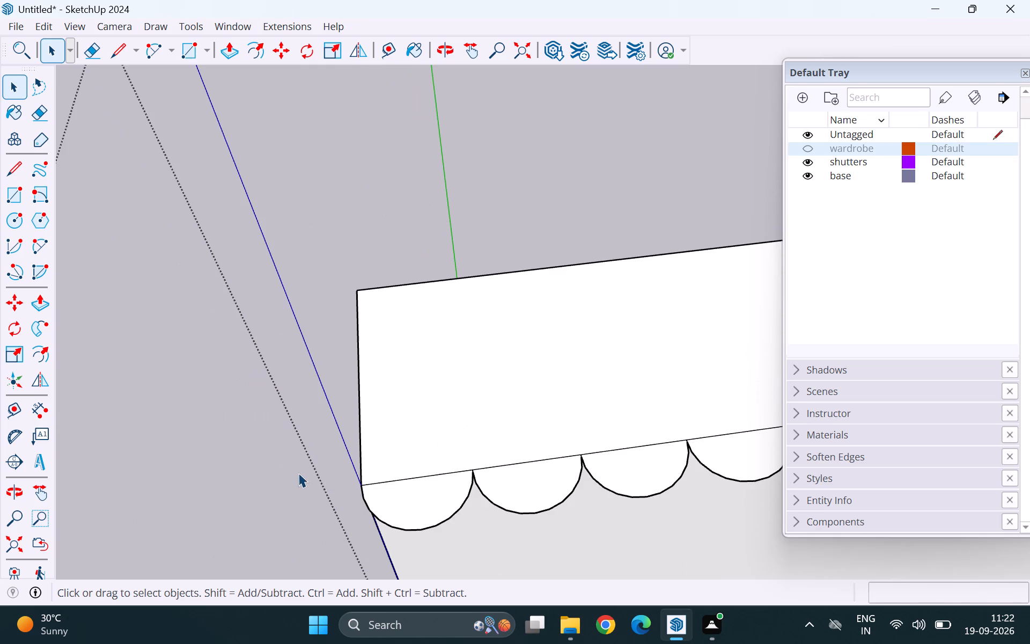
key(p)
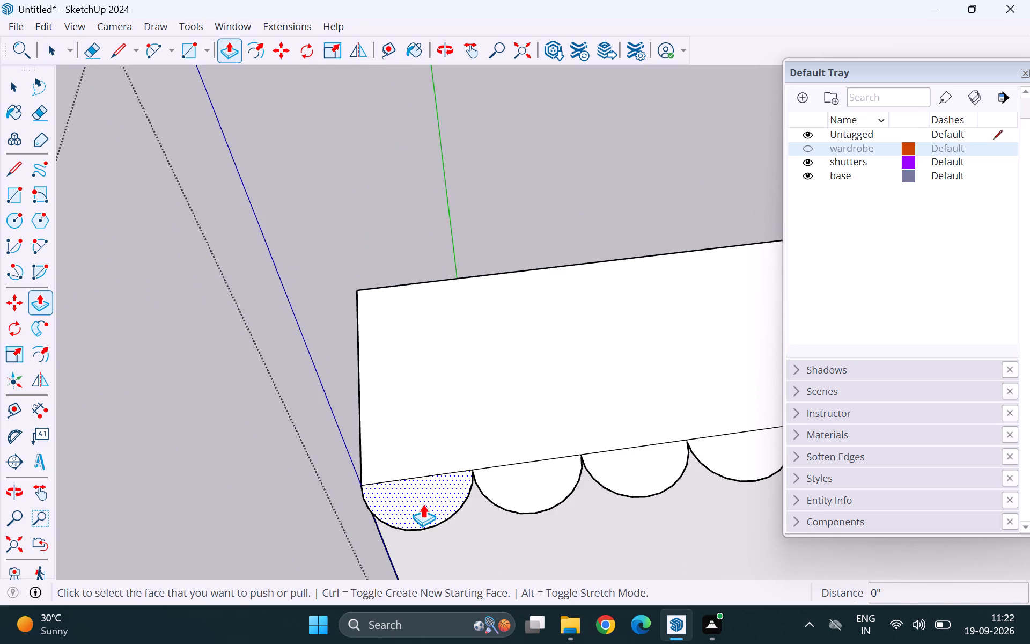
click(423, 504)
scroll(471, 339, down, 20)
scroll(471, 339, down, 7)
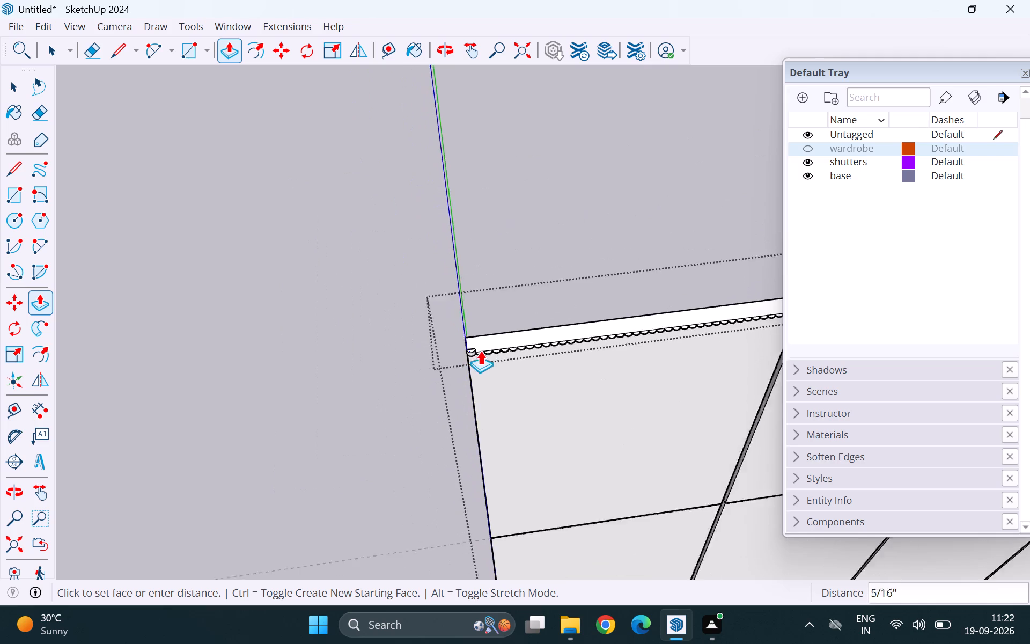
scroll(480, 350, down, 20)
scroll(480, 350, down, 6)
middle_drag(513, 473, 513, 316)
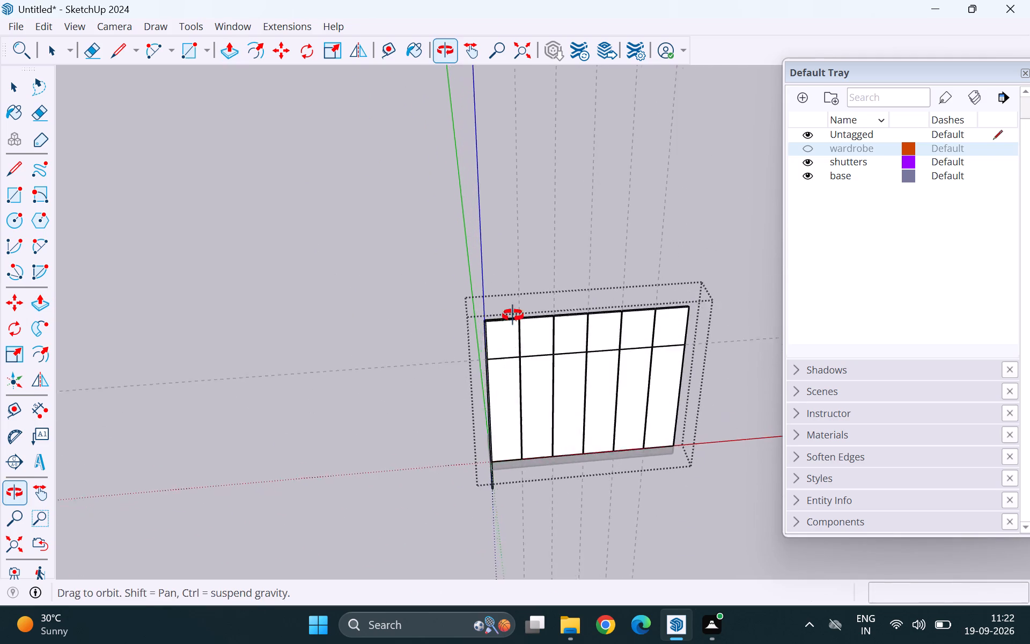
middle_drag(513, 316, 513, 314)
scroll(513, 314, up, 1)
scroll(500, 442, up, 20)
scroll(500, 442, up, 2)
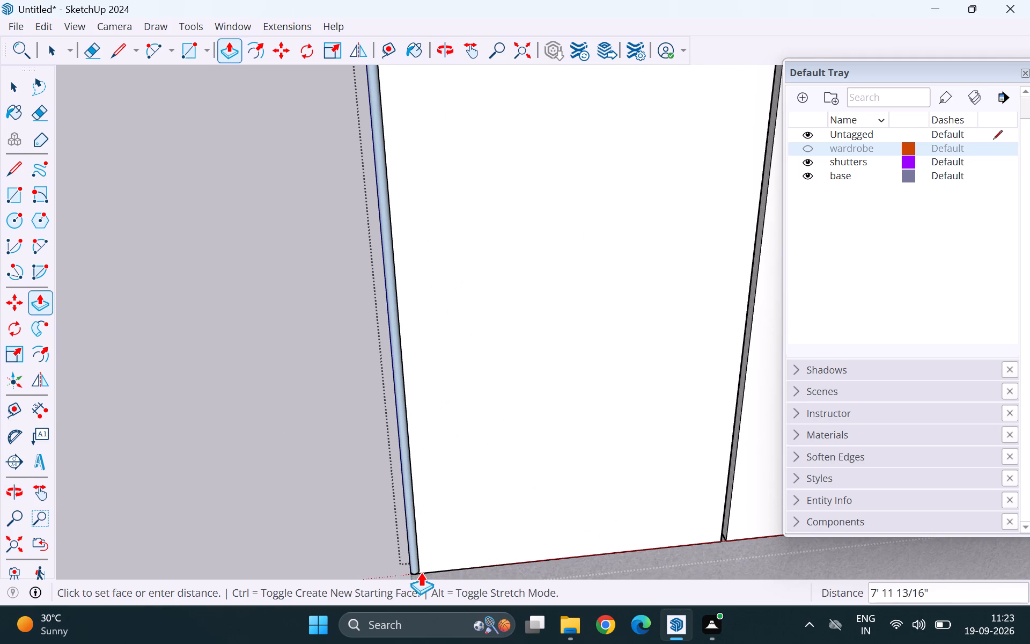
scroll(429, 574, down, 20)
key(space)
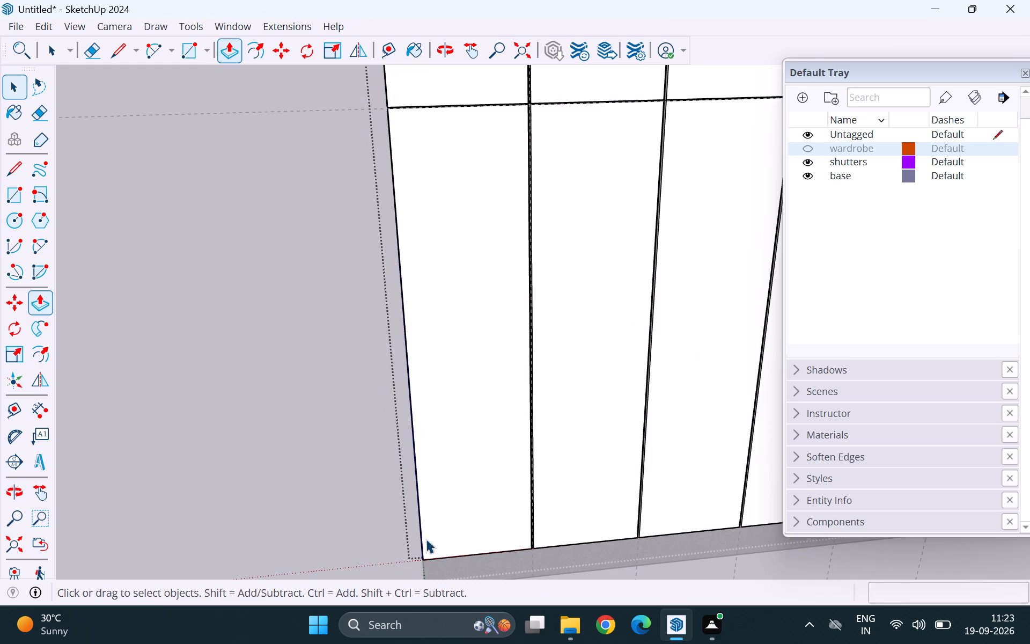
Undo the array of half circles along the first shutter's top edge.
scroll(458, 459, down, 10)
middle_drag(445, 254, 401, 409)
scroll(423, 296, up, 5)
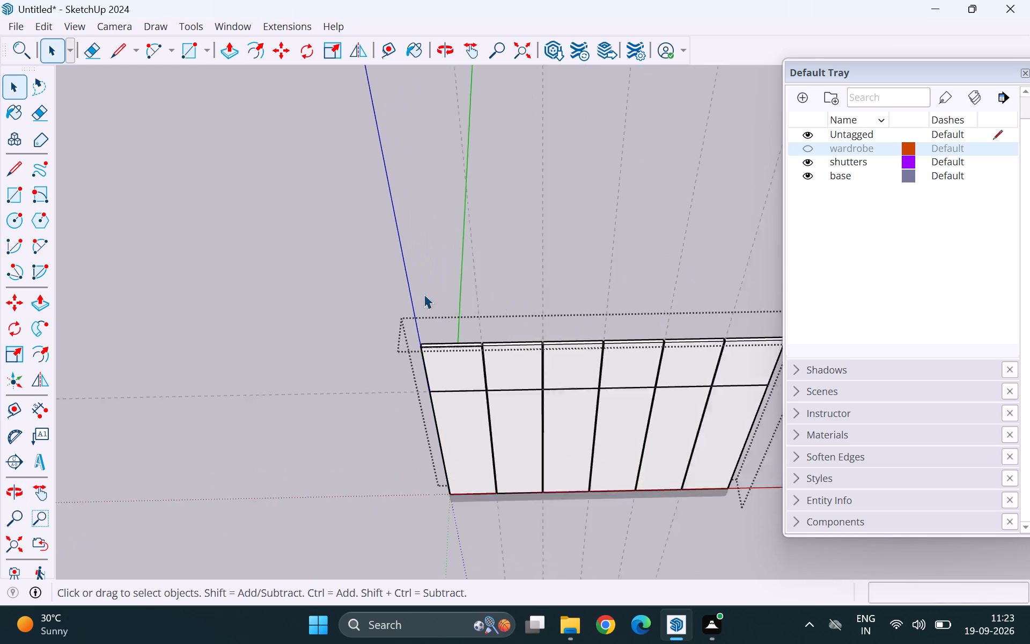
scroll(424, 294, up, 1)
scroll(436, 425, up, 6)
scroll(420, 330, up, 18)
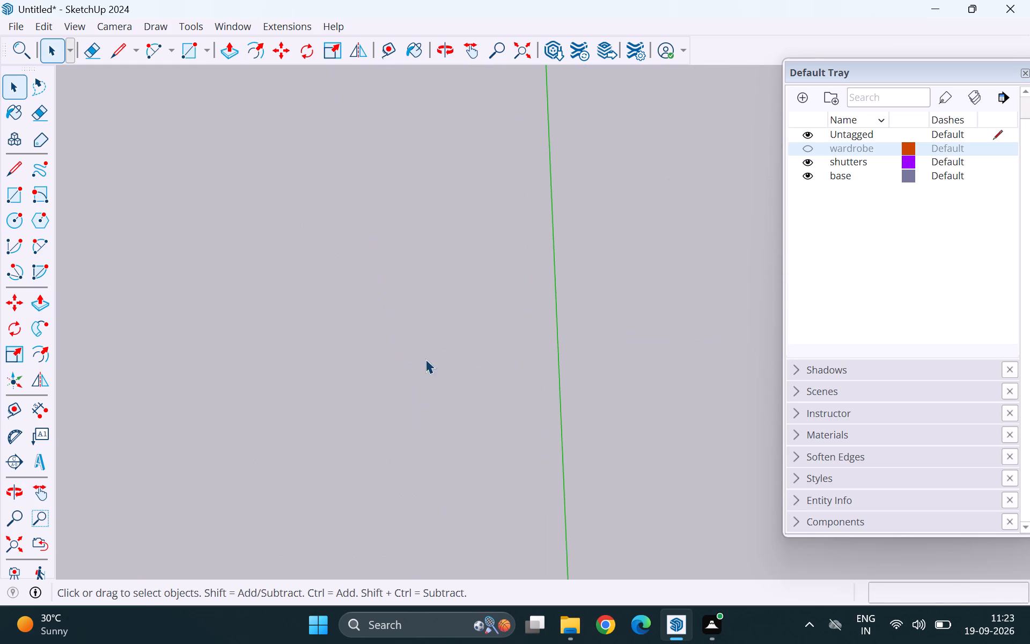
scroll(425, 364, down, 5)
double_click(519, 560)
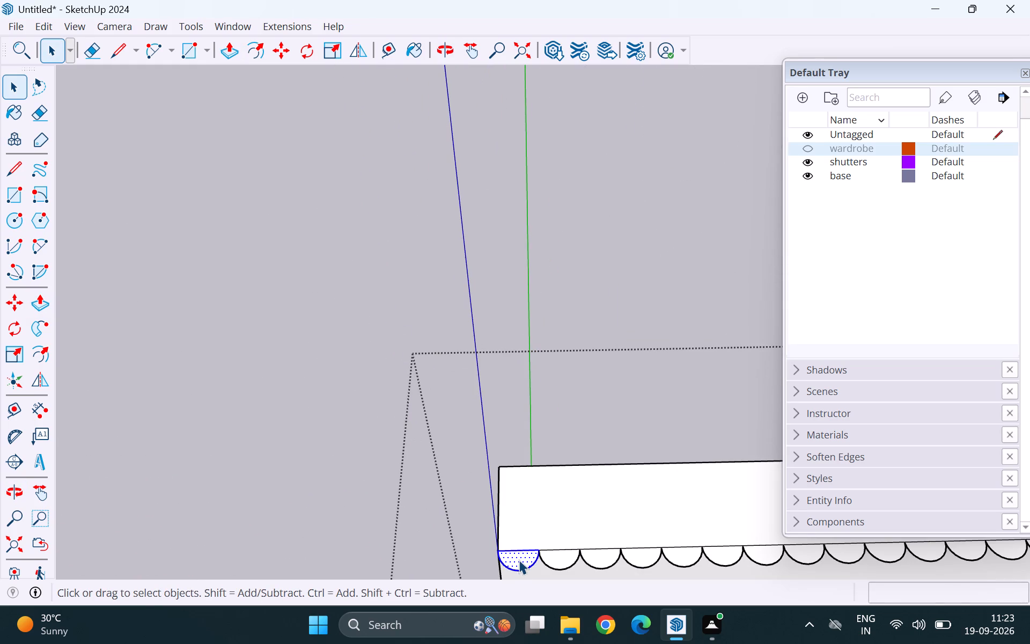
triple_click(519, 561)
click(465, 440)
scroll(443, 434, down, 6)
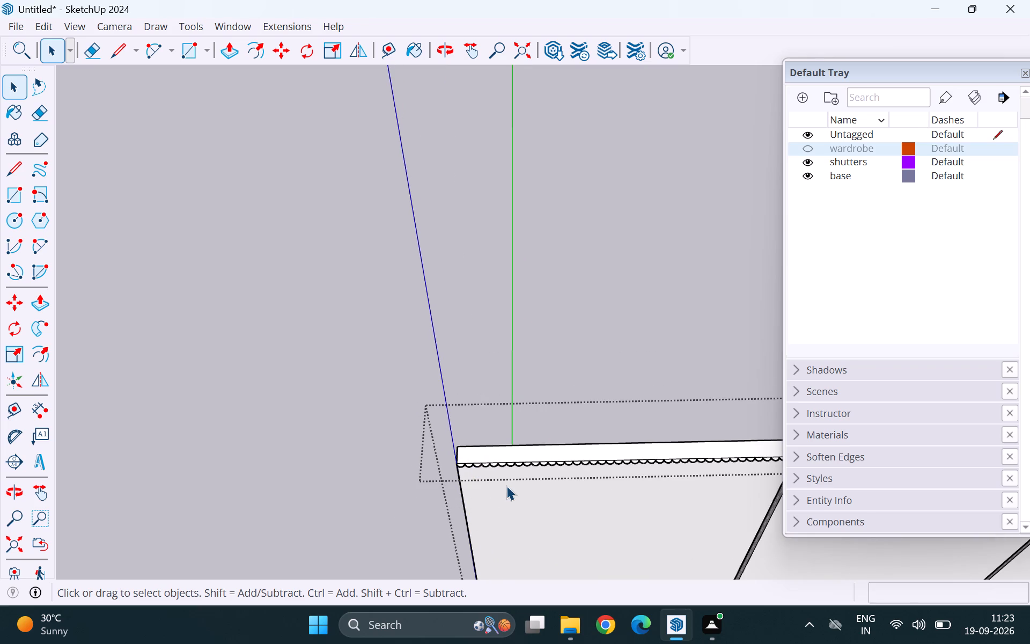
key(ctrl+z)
Select the half circle at the first shutter's top corner with its edges and create a component named Component#2 from it.
scroll(464, 465, up, 9)
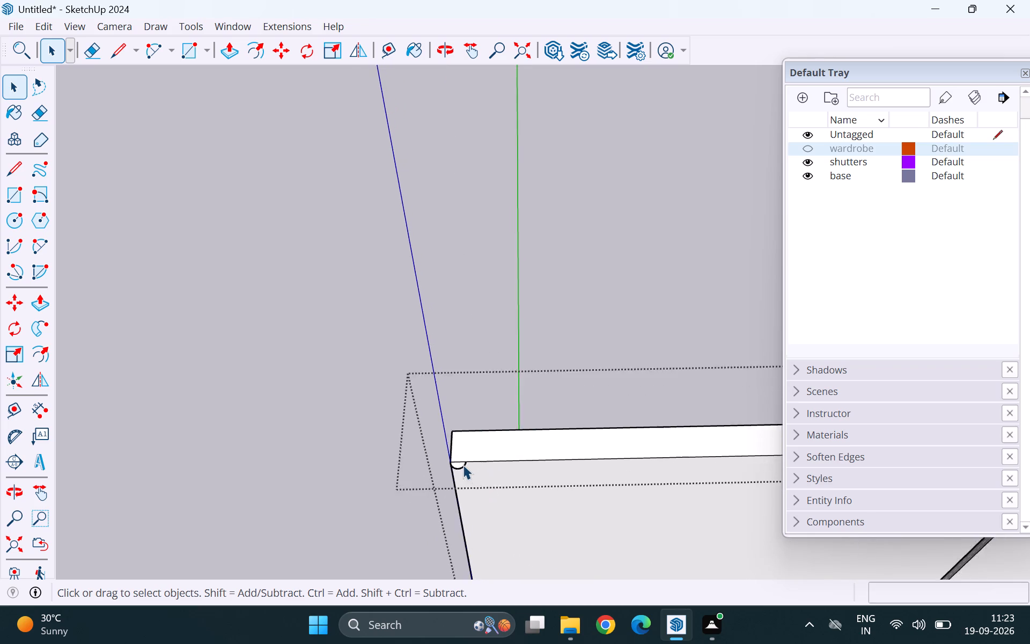
scroll(463, 465, up, 7)
double_click(459, 467)
click(459, 467)
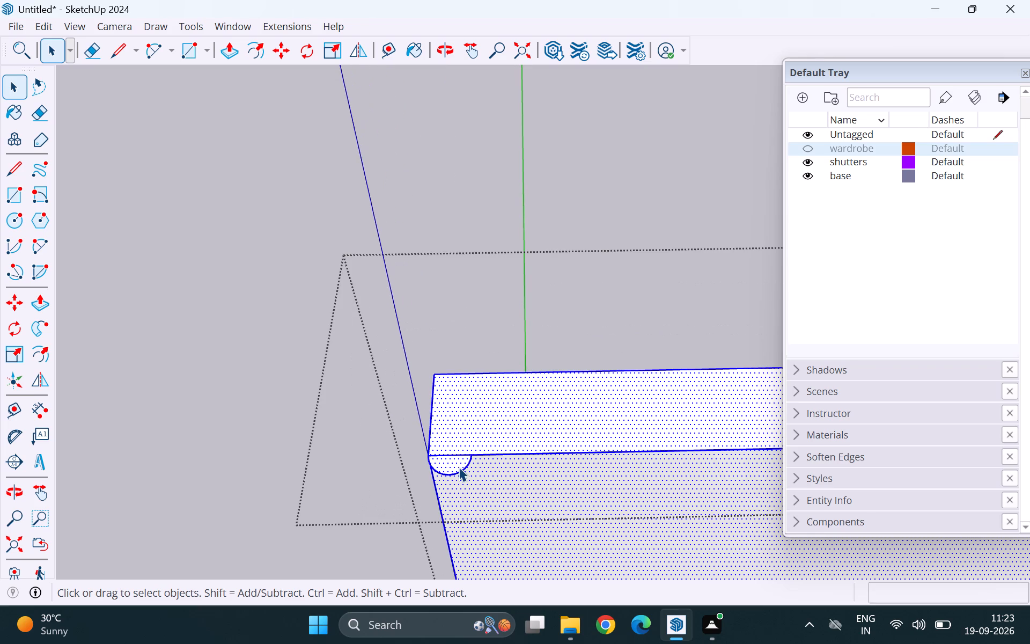
click(477, 310)
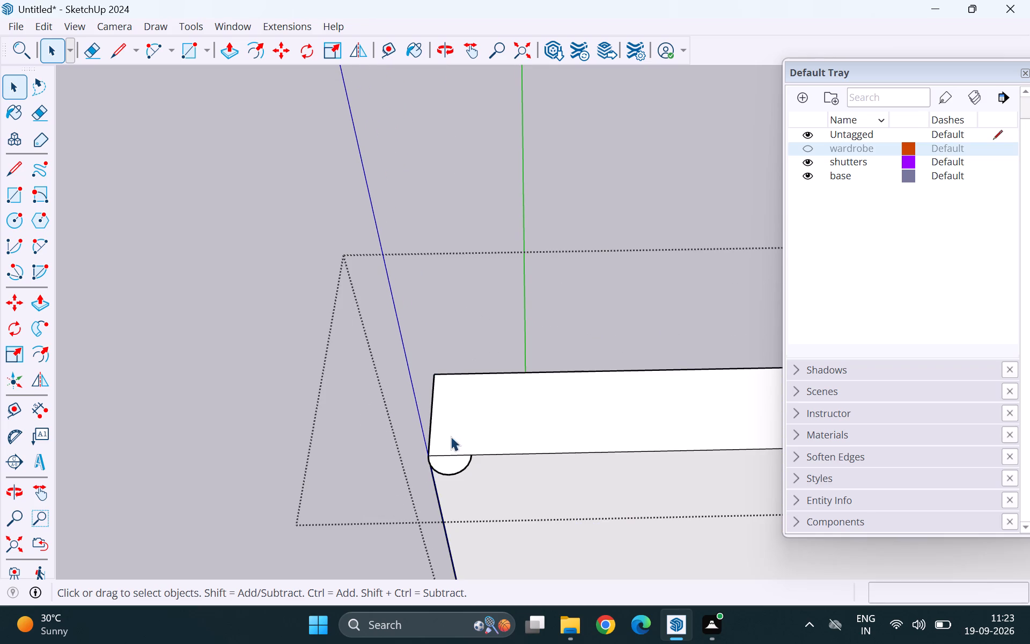
double_click(450, 462)
middle_drag(459, 478, 686, 27)
middle_drag(679, 39, 593, 169)
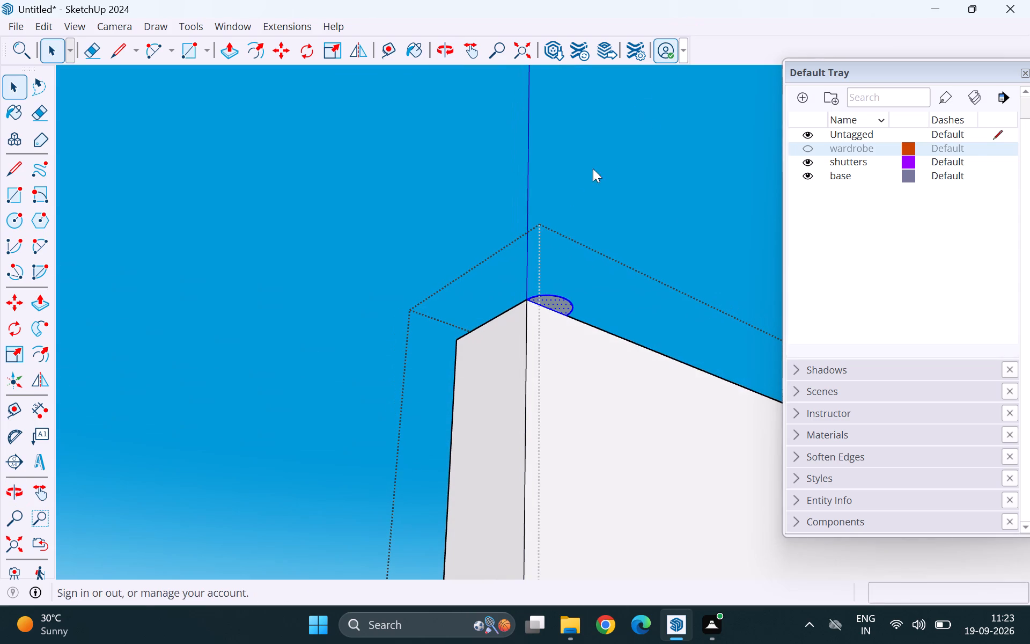
middle_drag(593, 169, 475, 333)
middle_drag(580, 248, 266, 551)
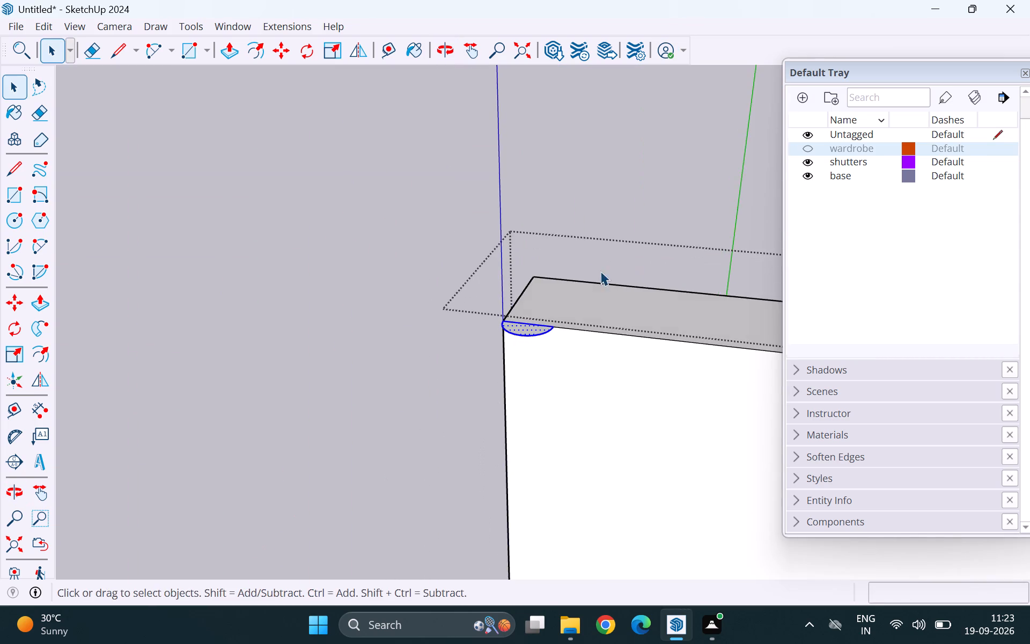
middle_drag(600, 271, 524, 453)
right_click(515, 357)
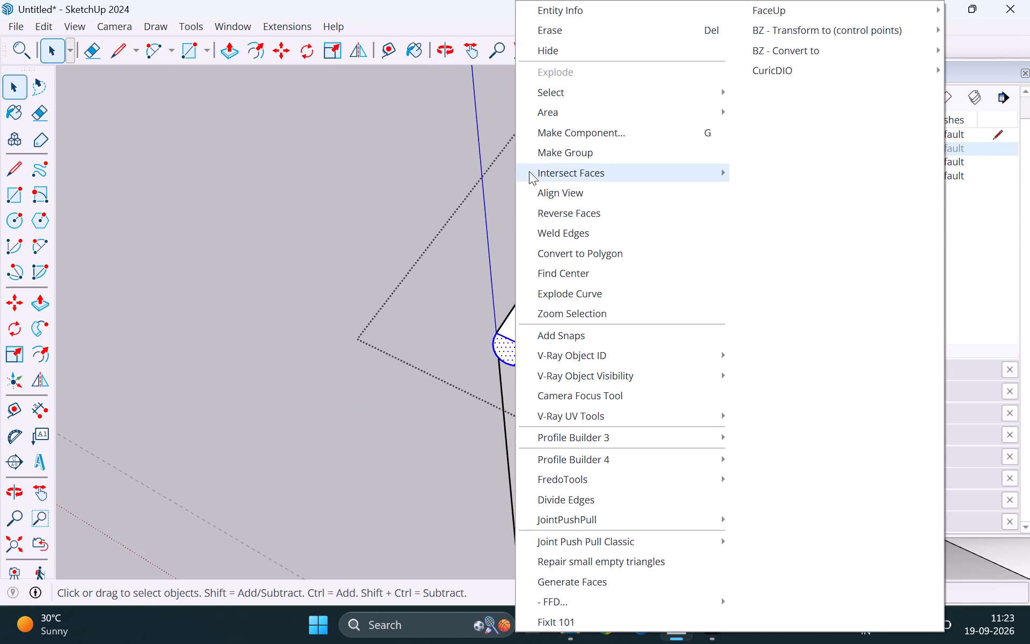
click(578, 133)
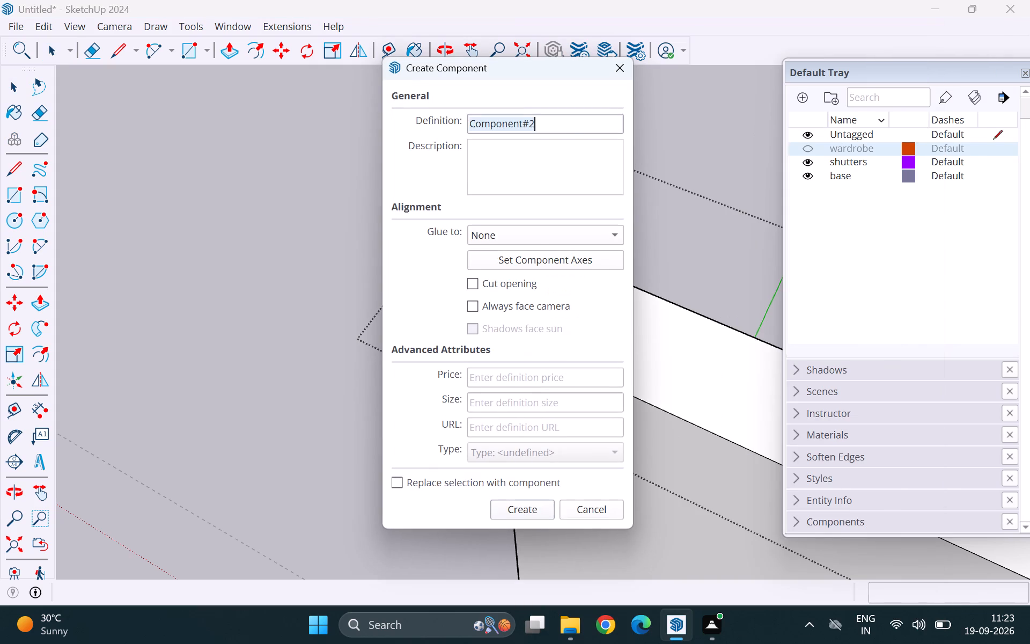
click(521, 514)
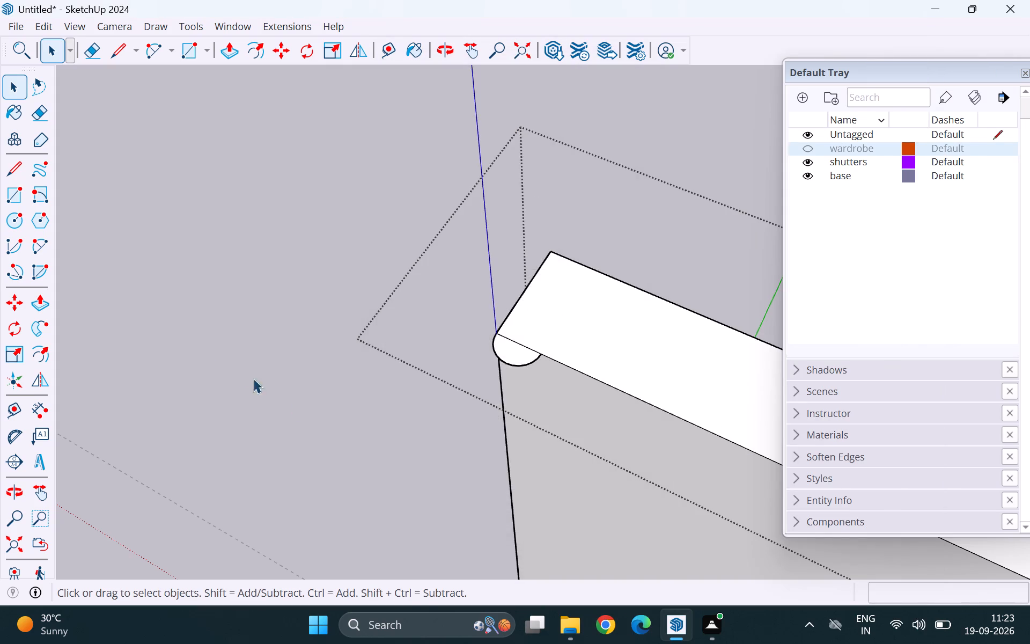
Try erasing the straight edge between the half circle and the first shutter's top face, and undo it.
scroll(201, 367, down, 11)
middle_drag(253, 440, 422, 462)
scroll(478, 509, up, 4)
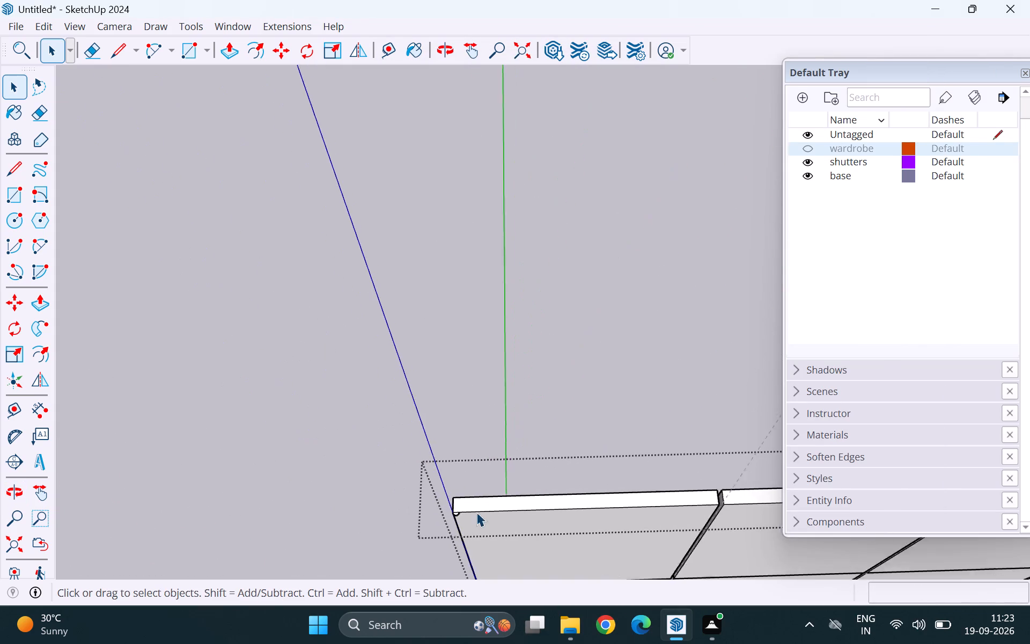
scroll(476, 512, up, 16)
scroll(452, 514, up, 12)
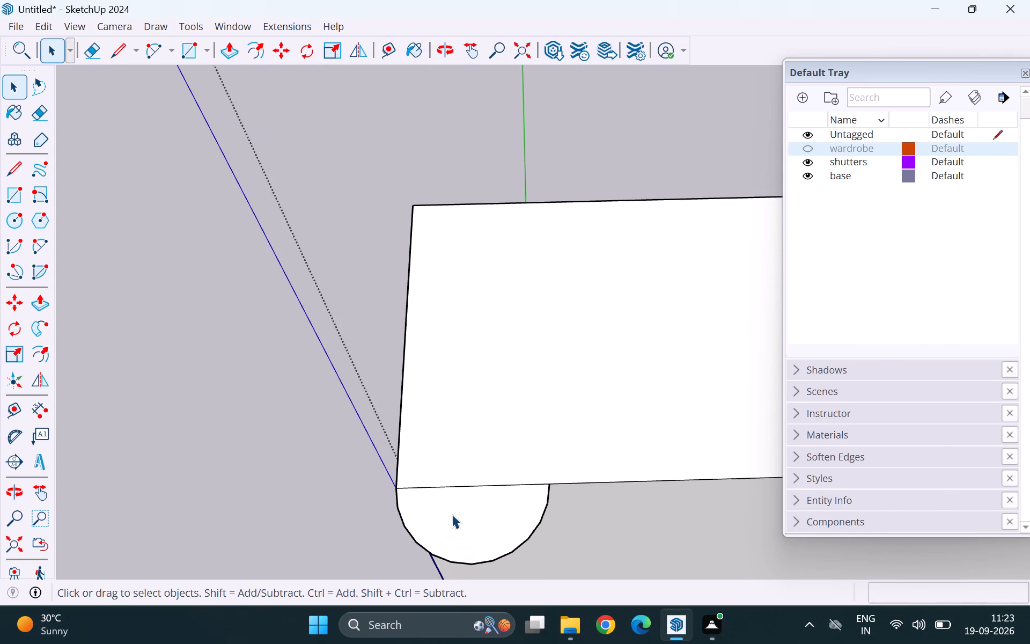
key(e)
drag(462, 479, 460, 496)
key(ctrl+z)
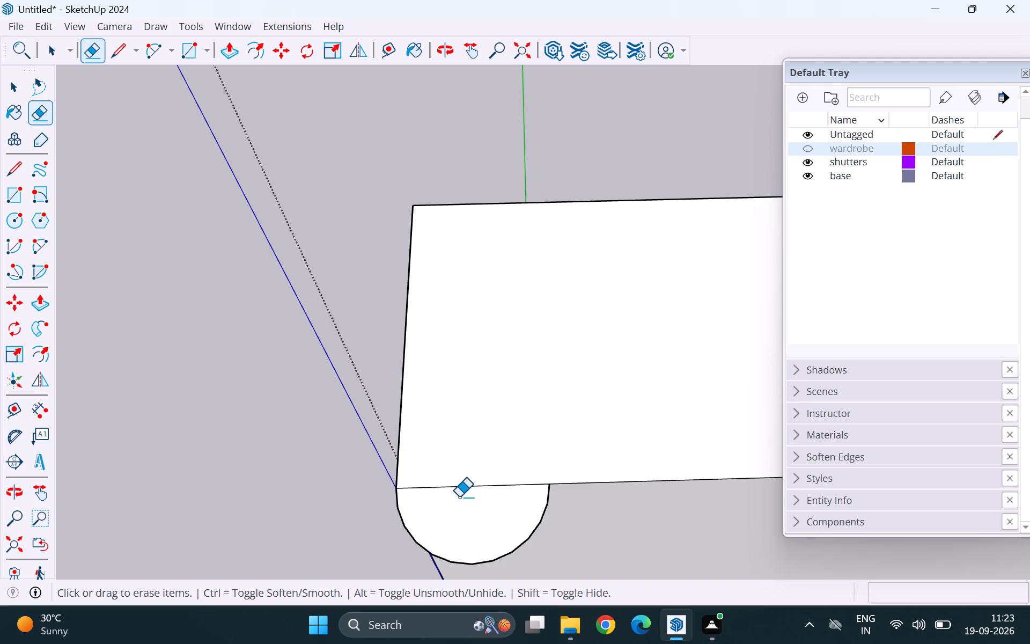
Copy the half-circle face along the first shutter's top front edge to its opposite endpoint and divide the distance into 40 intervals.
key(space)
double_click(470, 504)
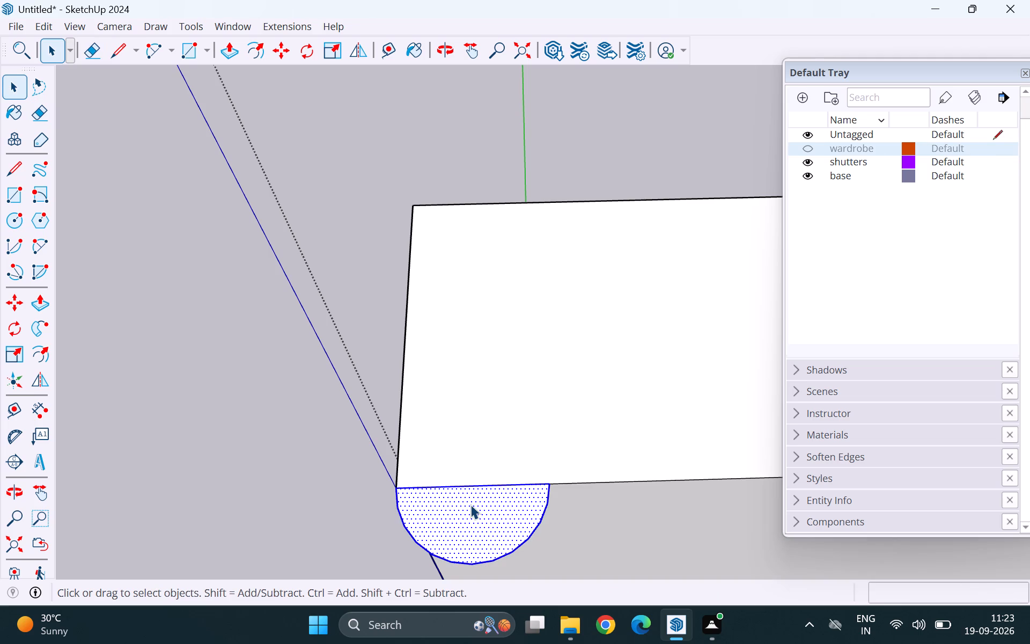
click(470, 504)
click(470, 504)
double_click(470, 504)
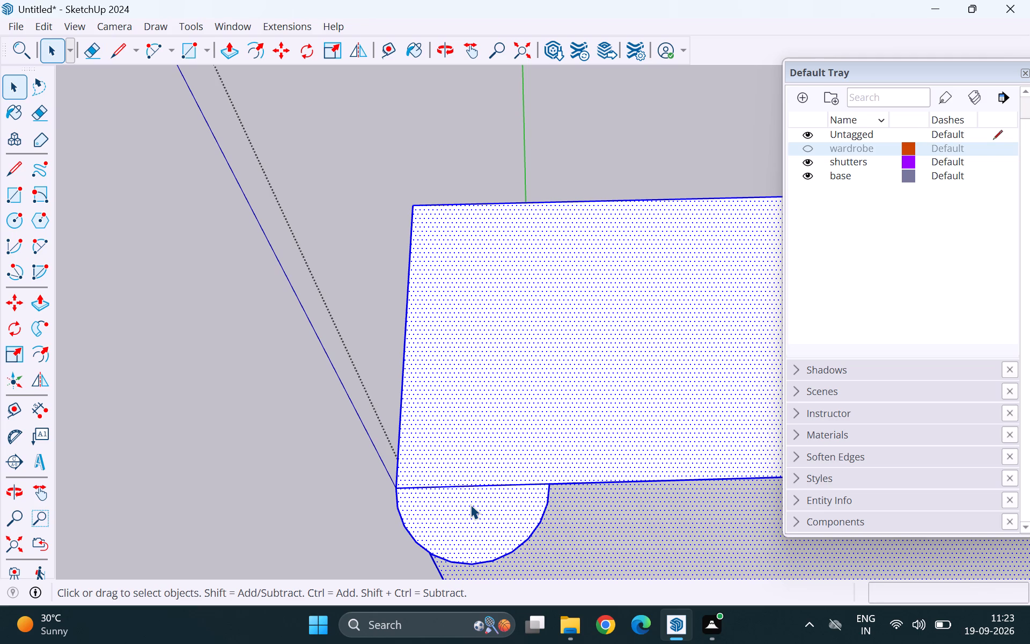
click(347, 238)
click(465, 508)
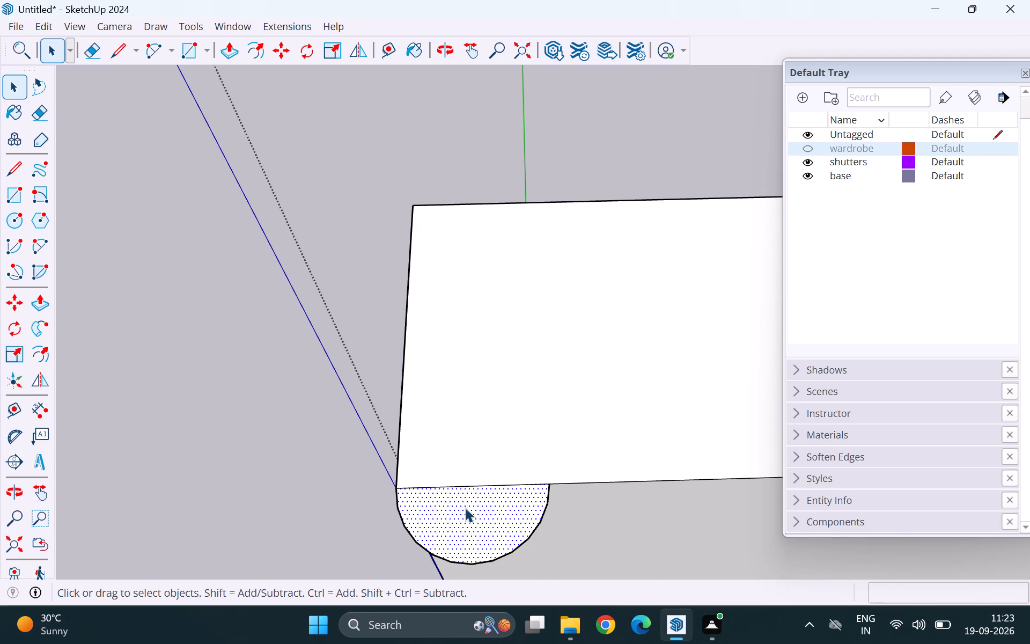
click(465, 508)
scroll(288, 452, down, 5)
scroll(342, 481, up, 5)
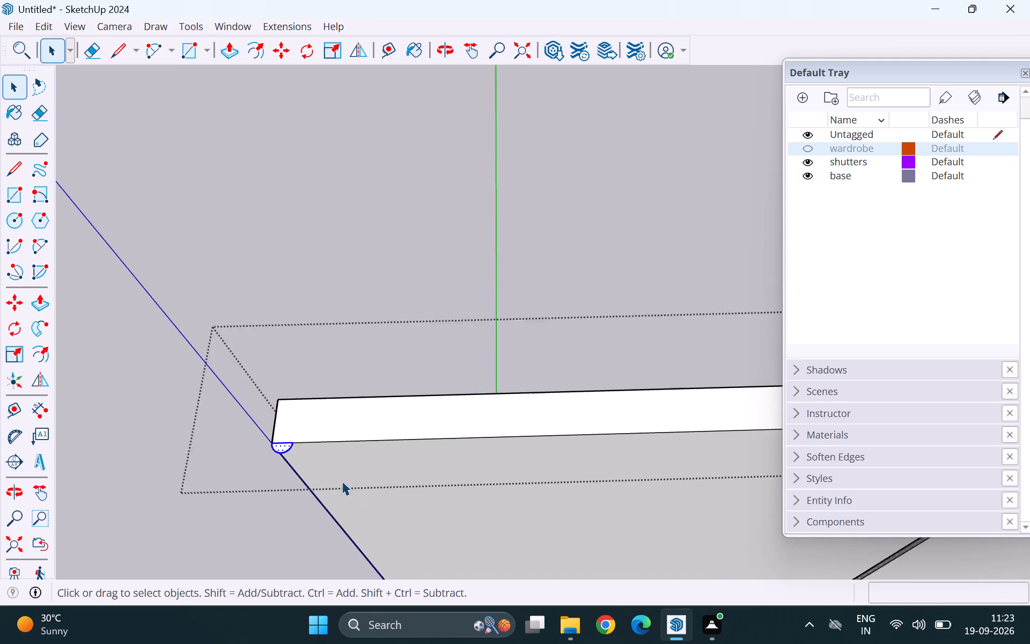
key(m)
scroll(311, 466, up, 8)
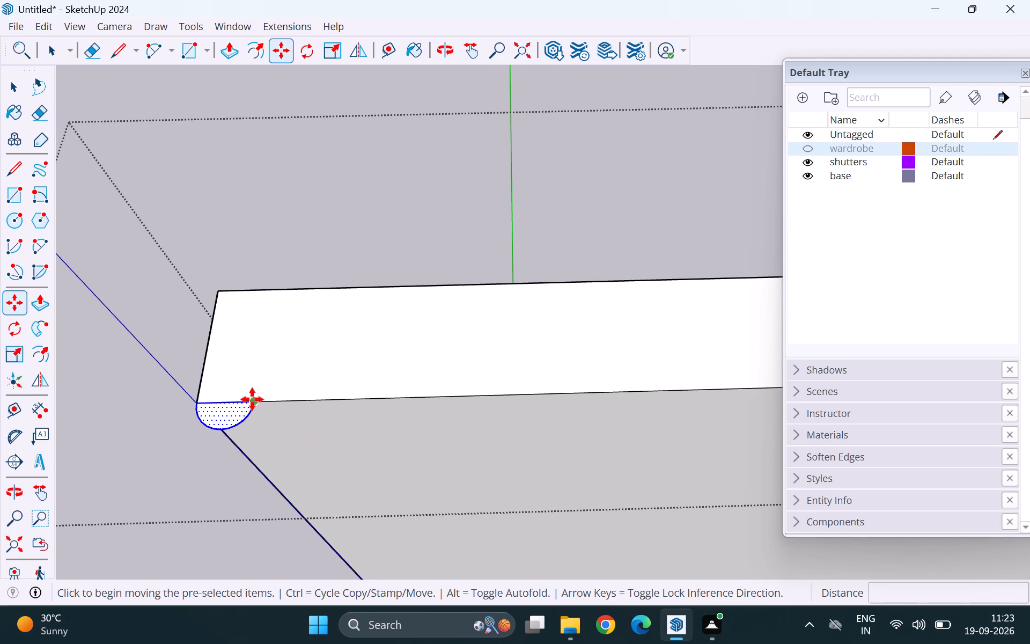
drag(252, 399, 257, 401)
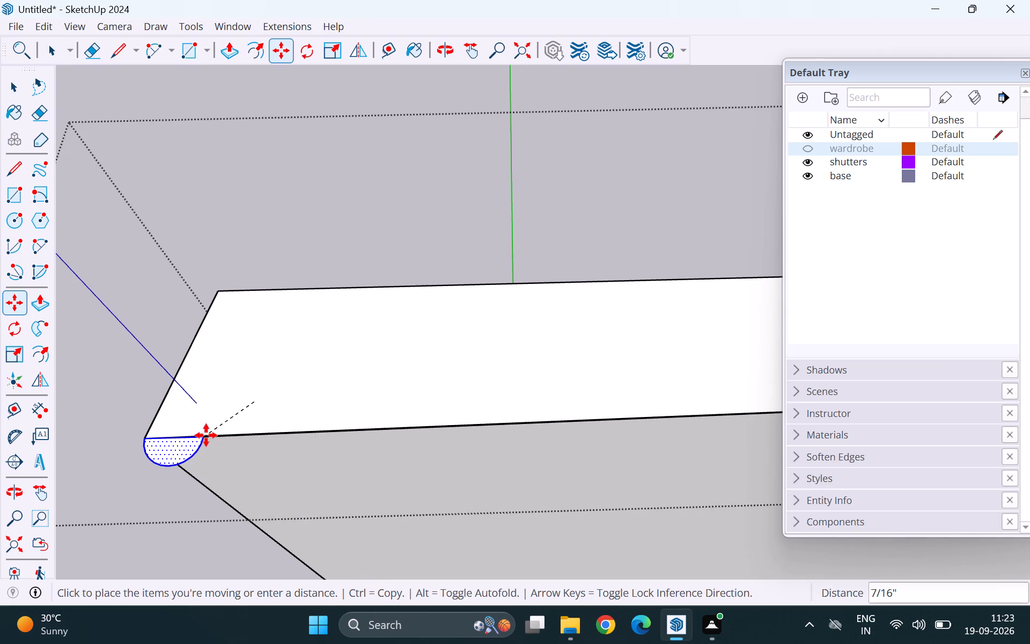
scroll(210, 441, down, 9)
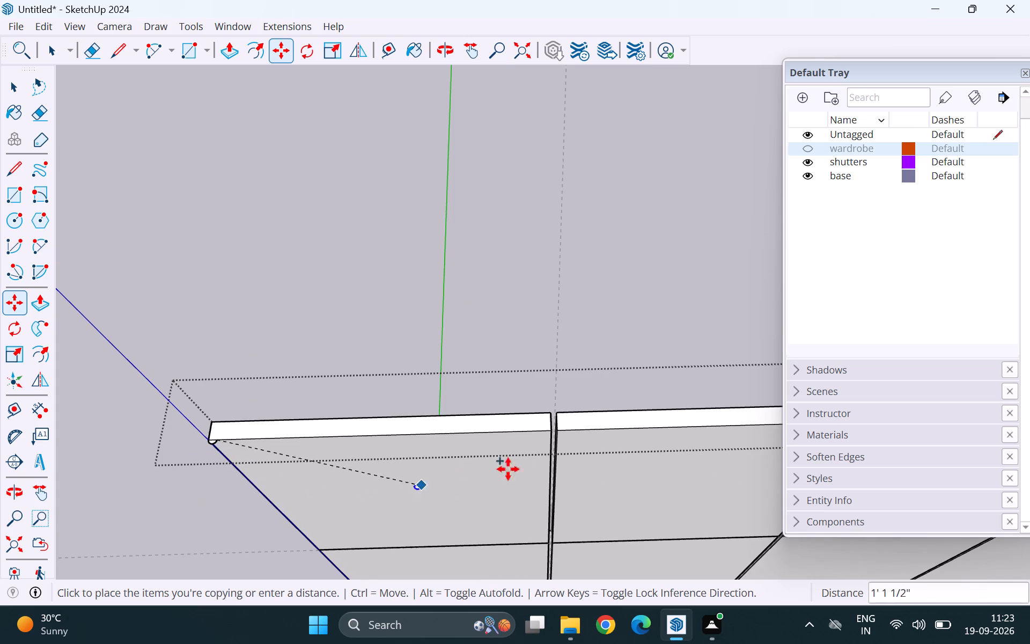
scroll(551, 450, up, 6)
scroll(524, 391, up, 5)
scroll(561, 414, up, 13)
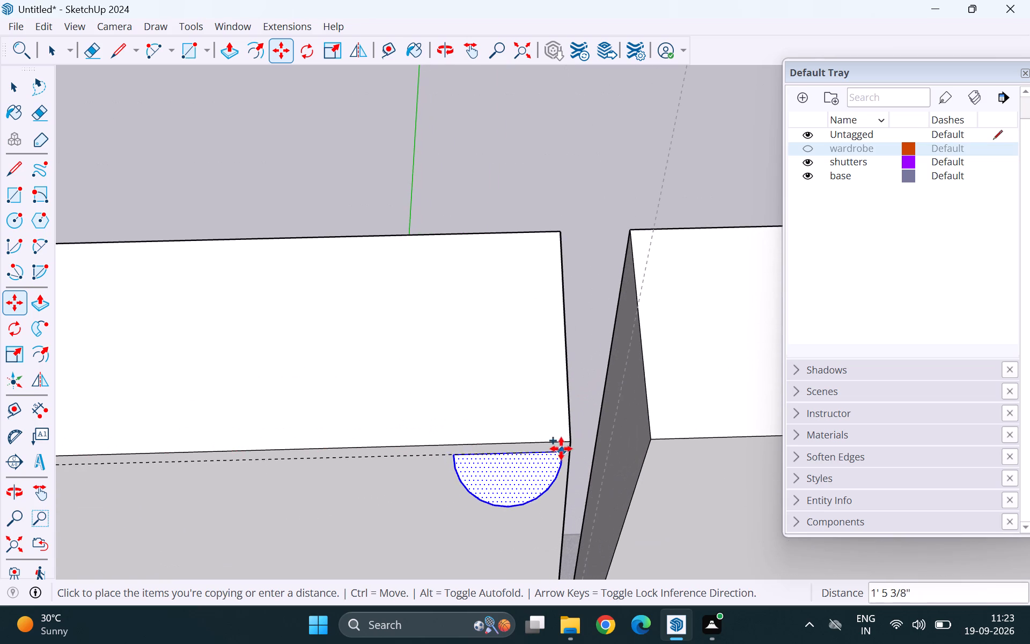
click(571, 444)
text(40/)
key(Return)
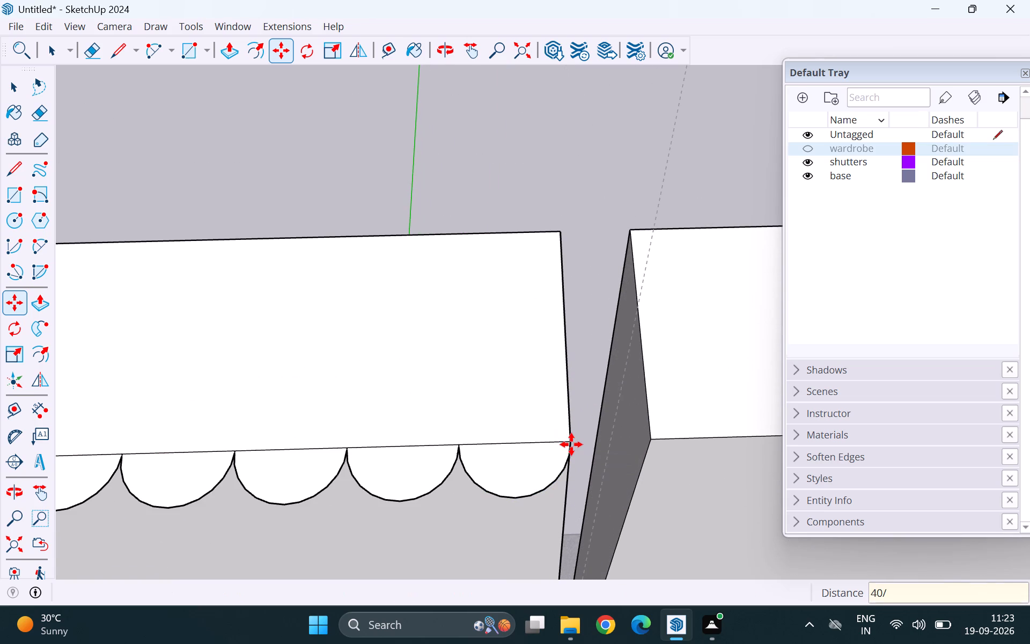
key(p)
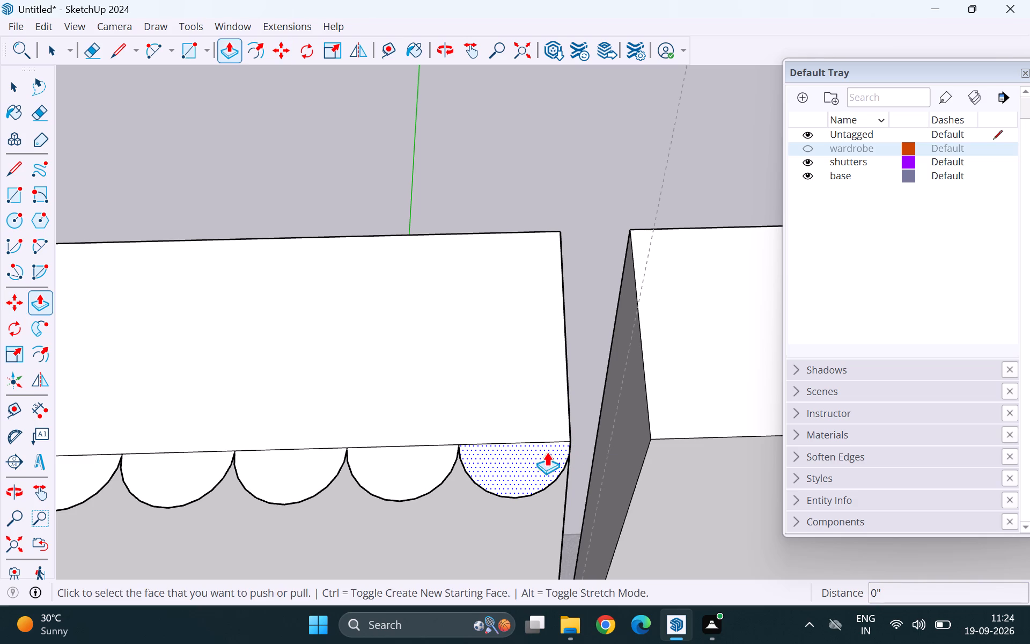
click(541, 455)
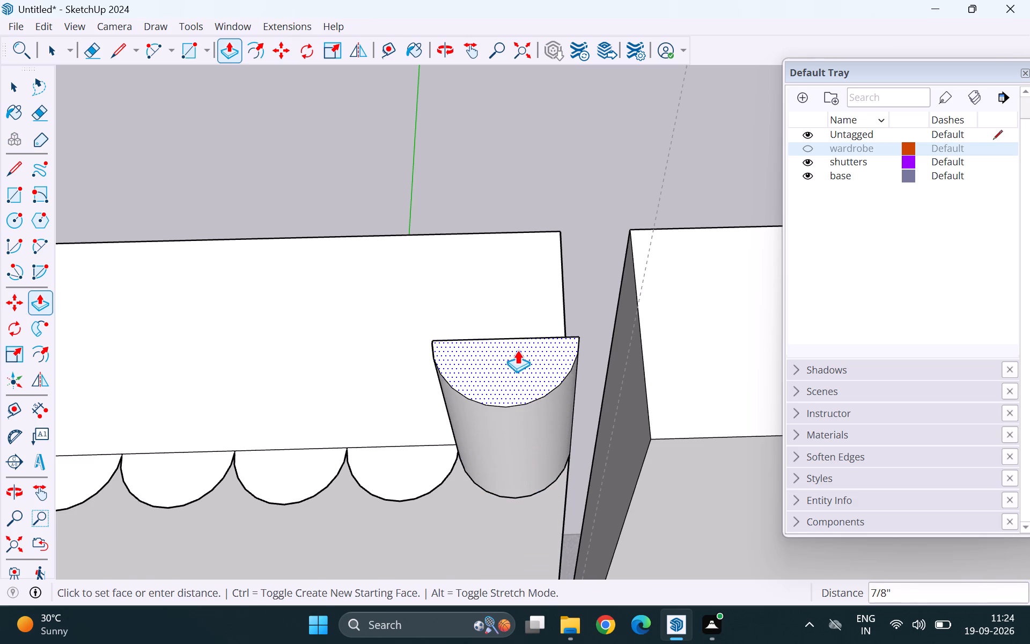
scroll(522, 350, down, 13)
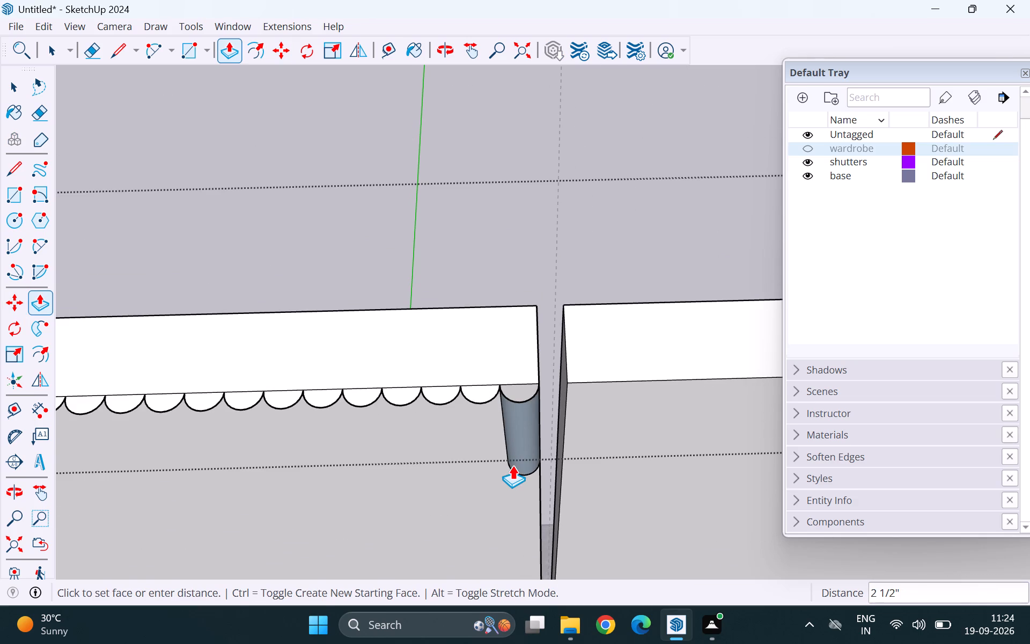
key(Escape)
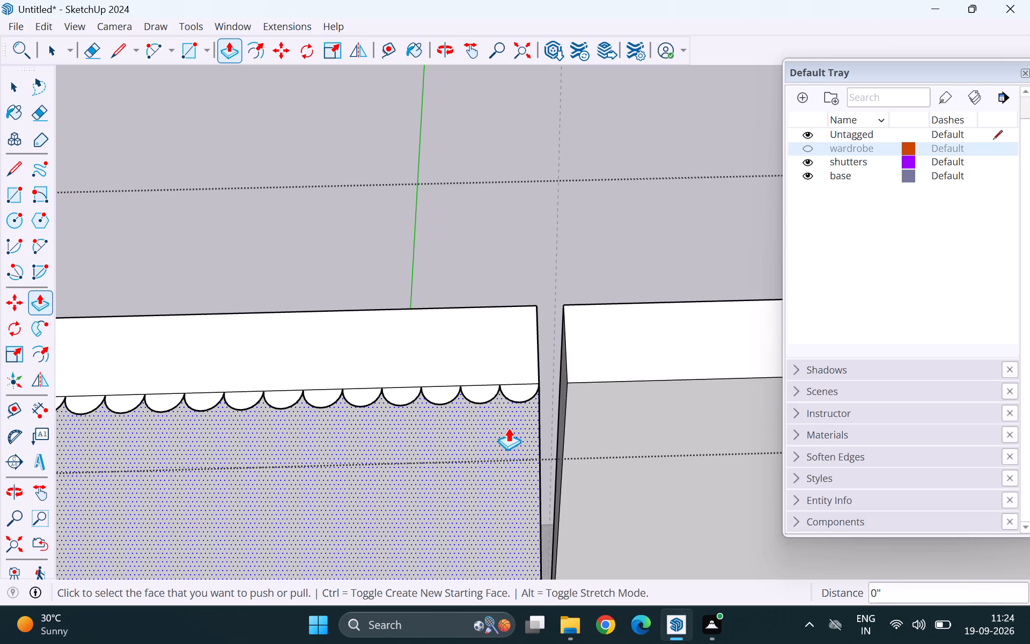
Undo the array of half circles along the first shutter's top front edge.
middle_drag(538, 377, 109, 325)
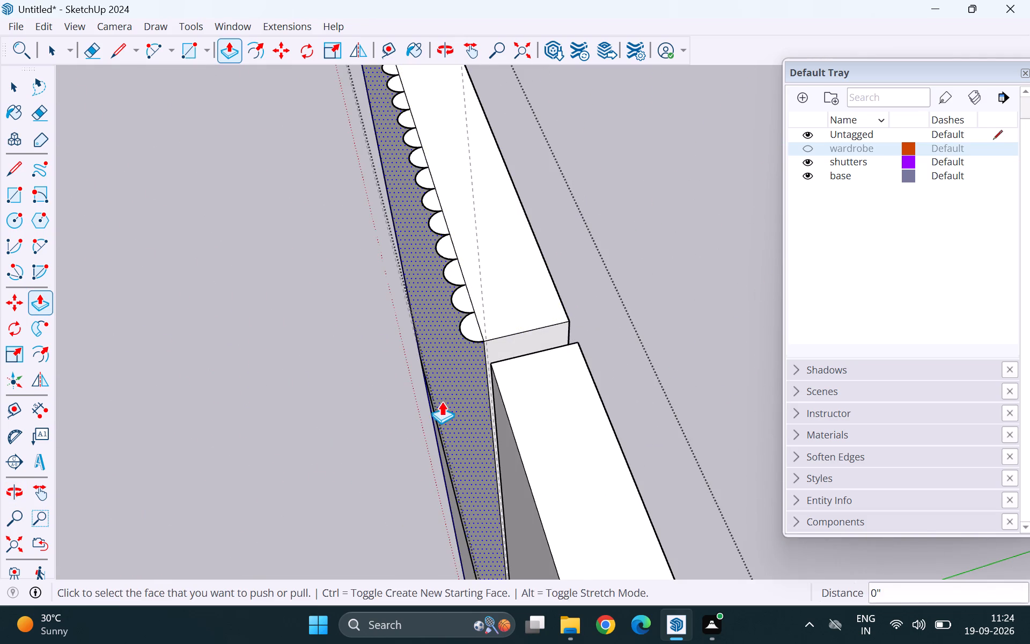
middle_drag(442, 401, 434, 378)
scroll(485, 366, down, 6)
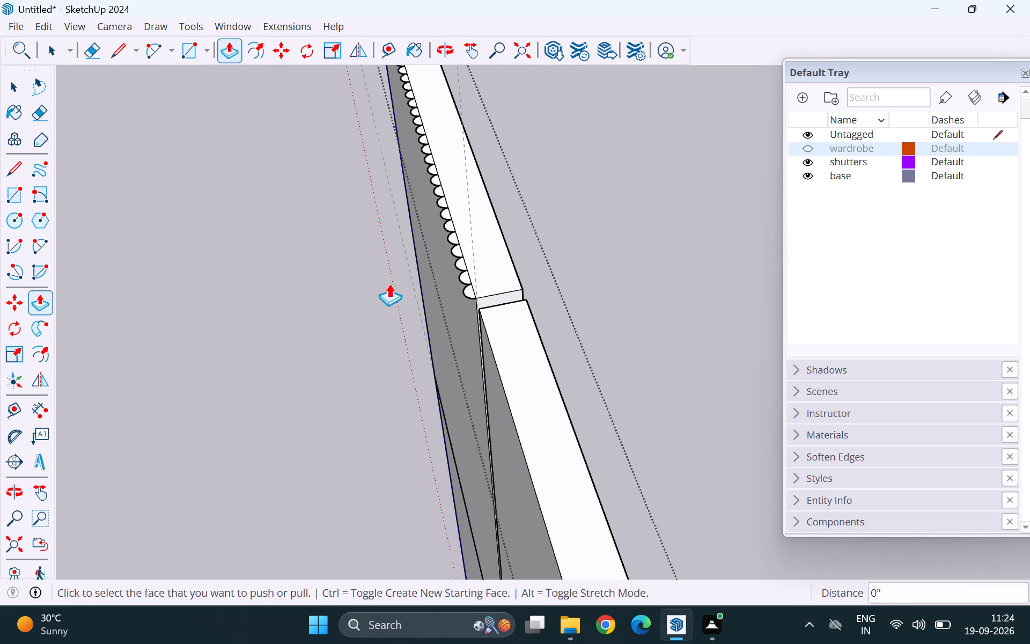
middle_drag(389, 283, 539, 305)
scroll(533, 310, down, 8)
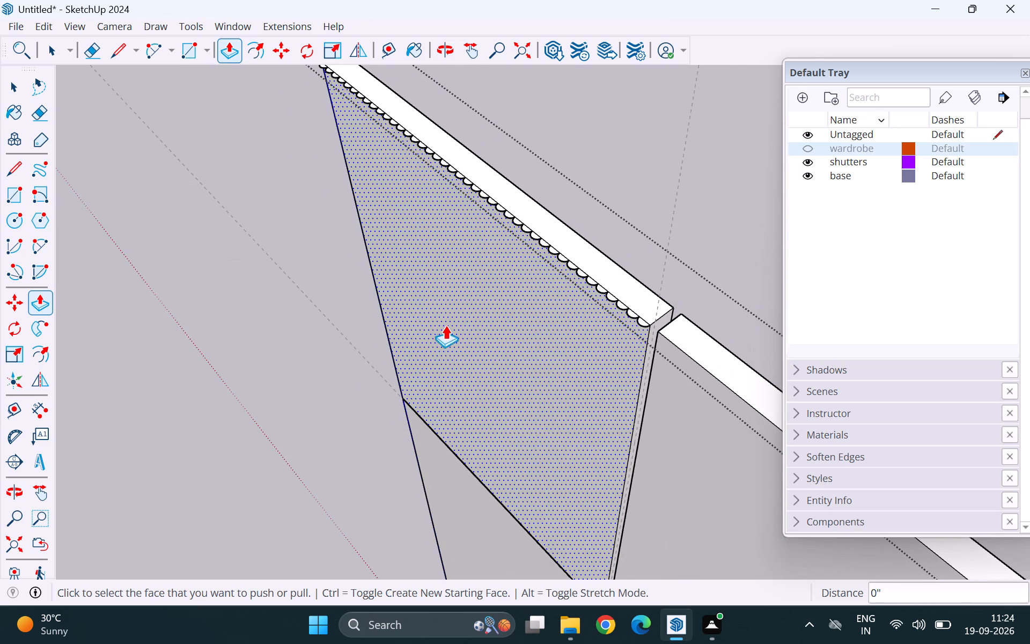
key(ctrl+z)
Extrude the half circle at the first shutter's top corner 8' down to the shutter's bottom edge.
middle_drag(359, 297, 574, 327)
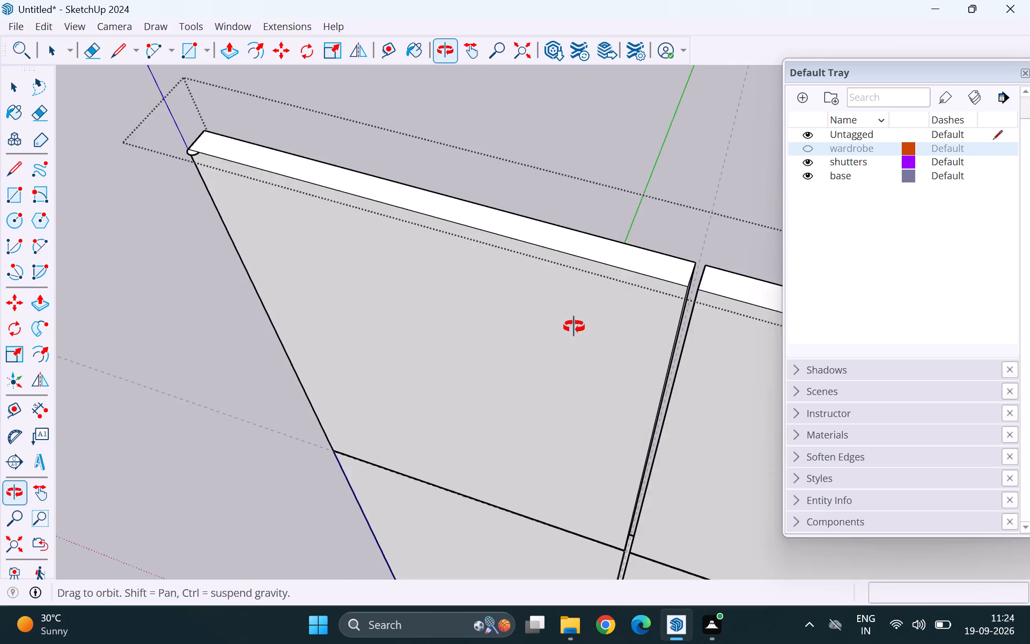
middle_drag(574, 327, 591, 326)
key(space)
scroll(572, 312, down, 5)
middle_drag(365, 276, 424, 276)
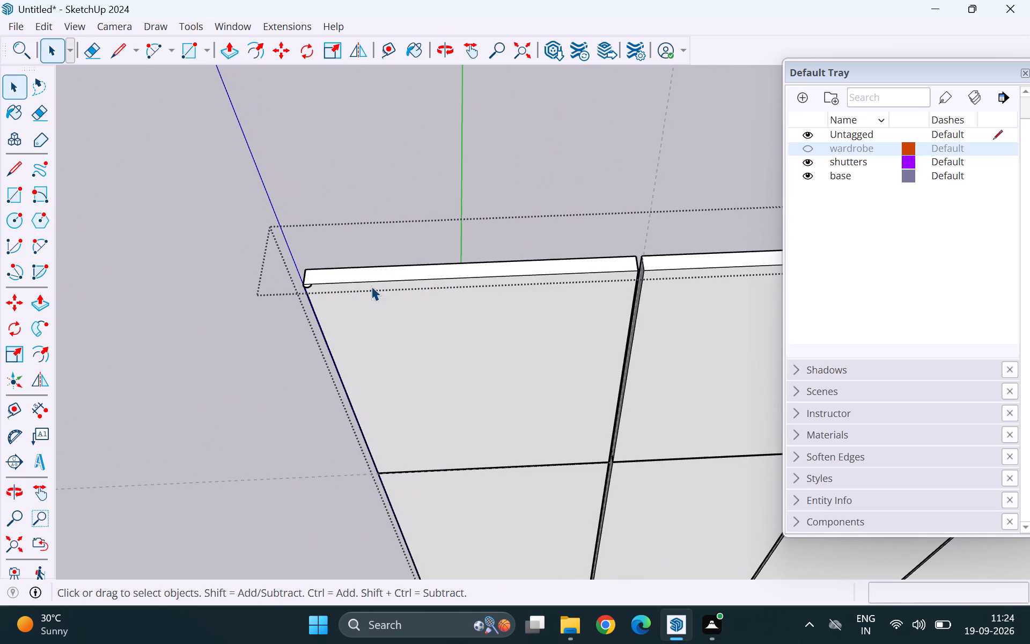
scroll(299, 286, up, 11)
scroll(354, 310, down, 4)
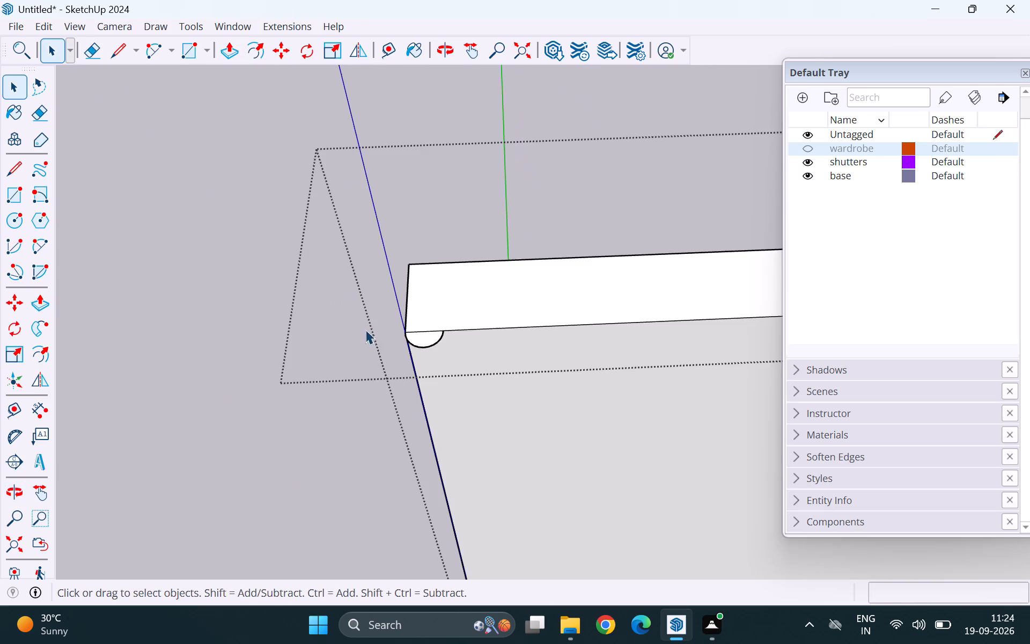
click(418, 336)
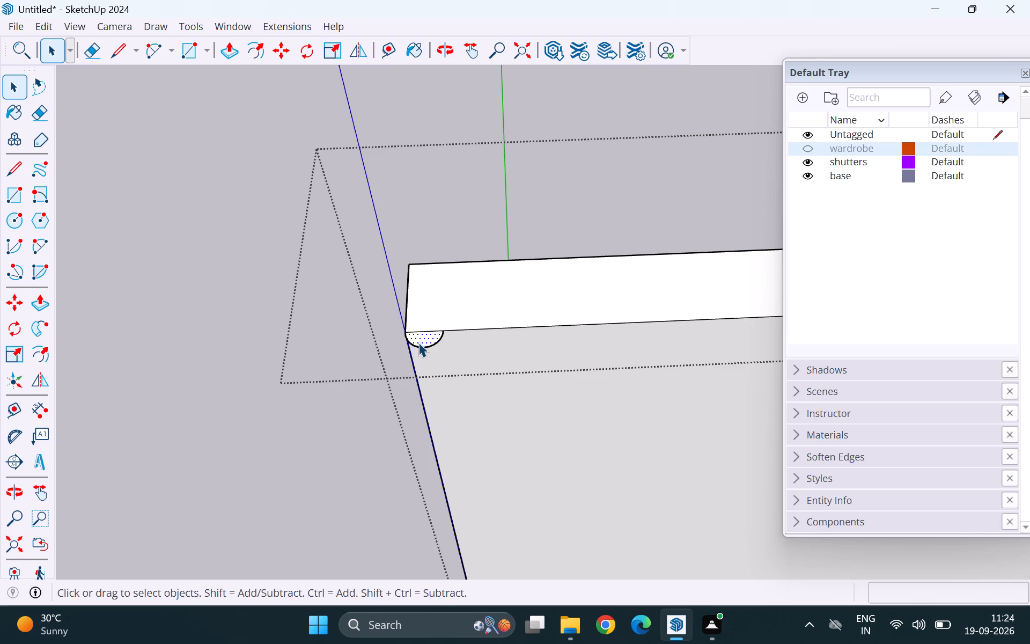
key(p)
click(417, 335)
scroll(444, 358, down, 10)
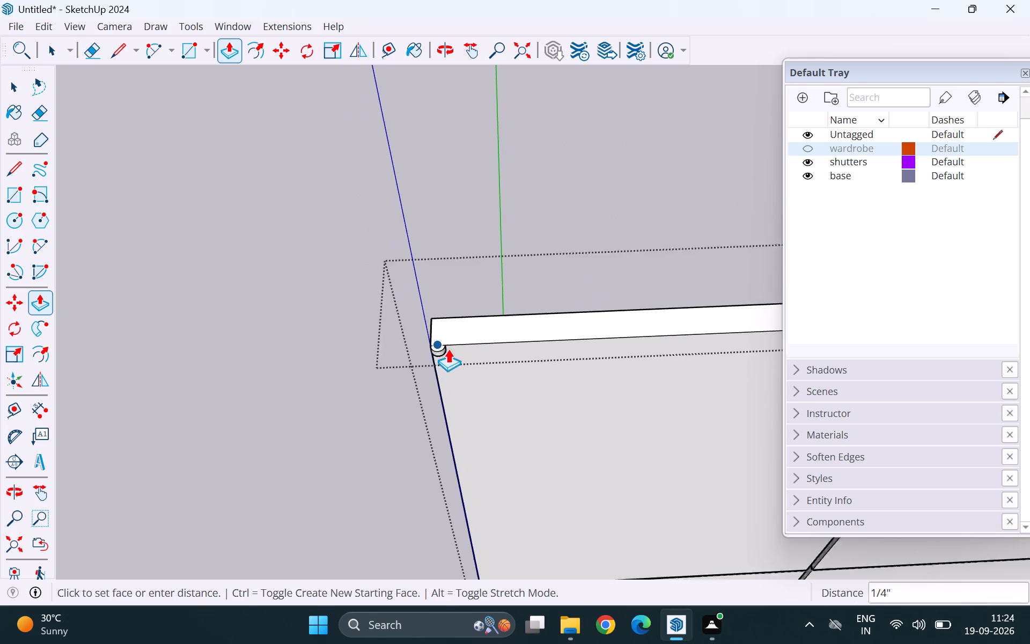
scroll(448, 349, down, 20)
scroll(448, 349, down, 1)
middle_drag(483, 500, 498, 432)
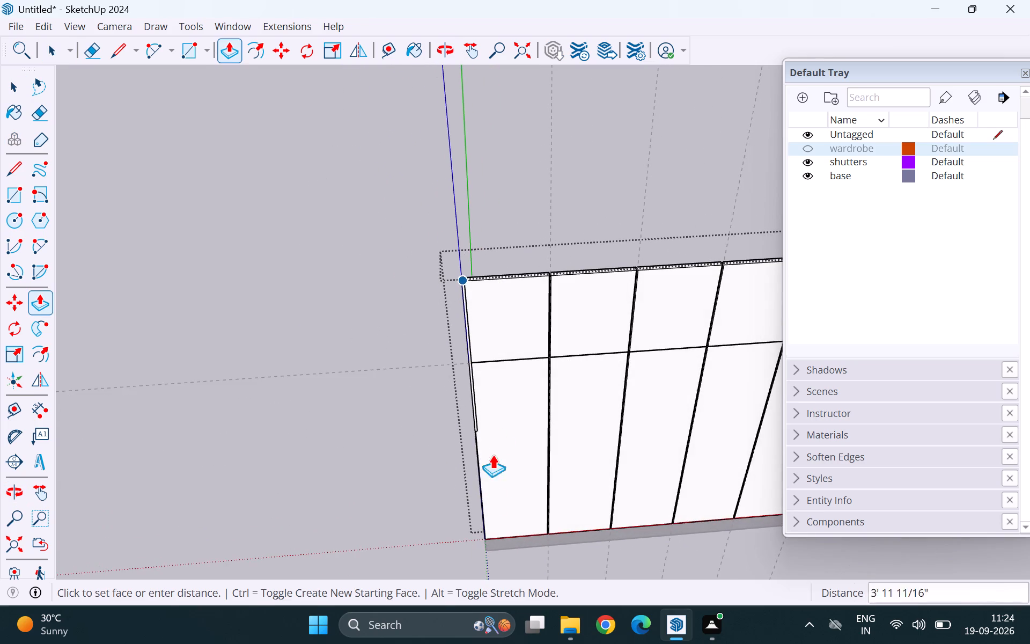
scroll(501, 520, up, 14)
scroll(491, 505, down, 2)
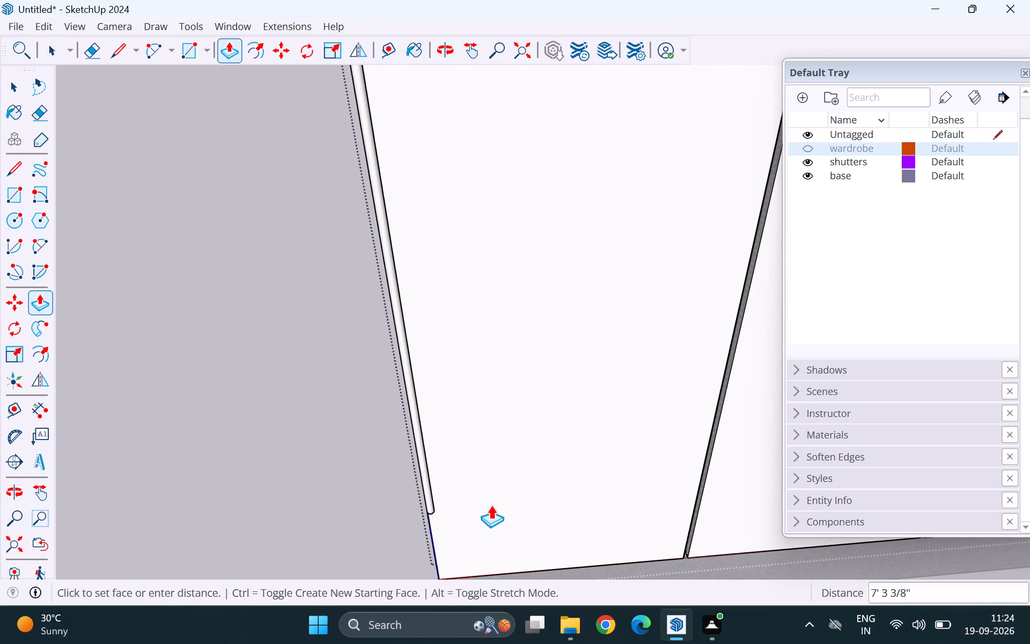
scroll(491, 505, down, 2)
middle_drag(500, 452, 505, 376)
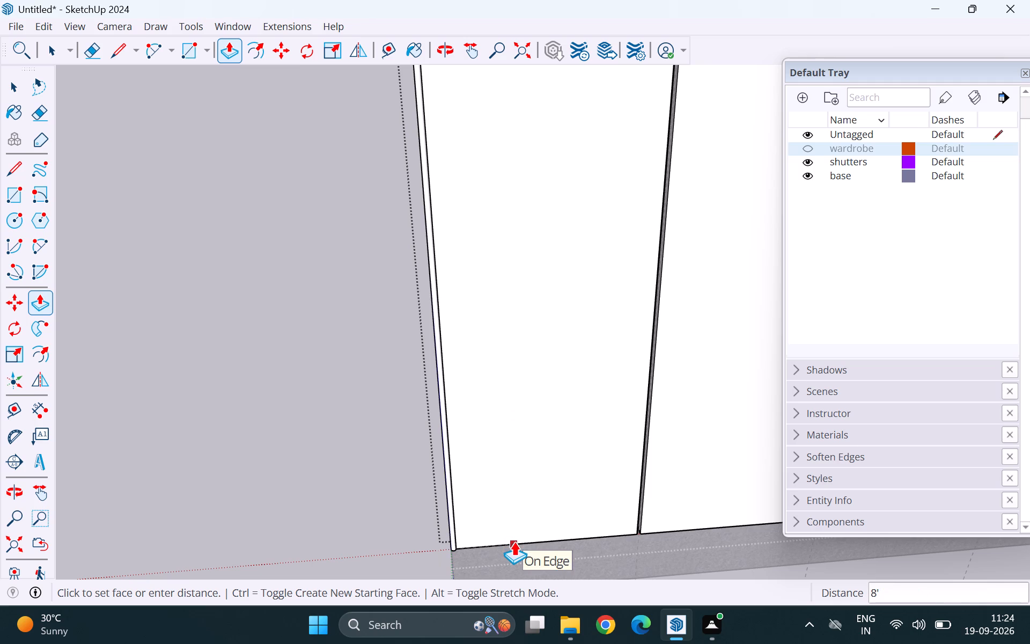
click(514, 541)
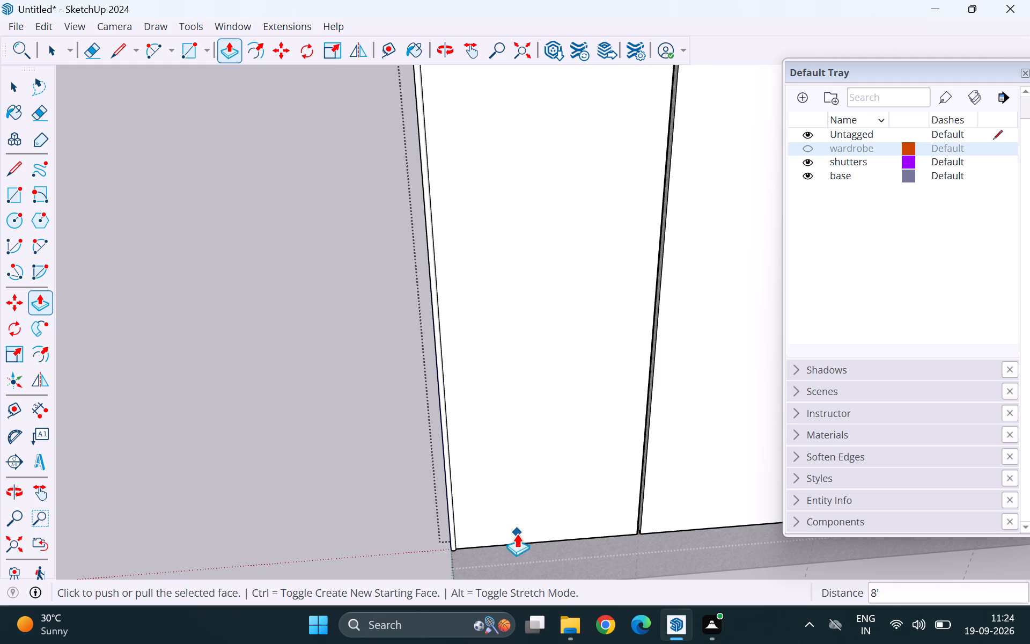
Select the extruded half-round strip's curved face with its bounding edges and make it a group.
key(space)
click(452, 538)
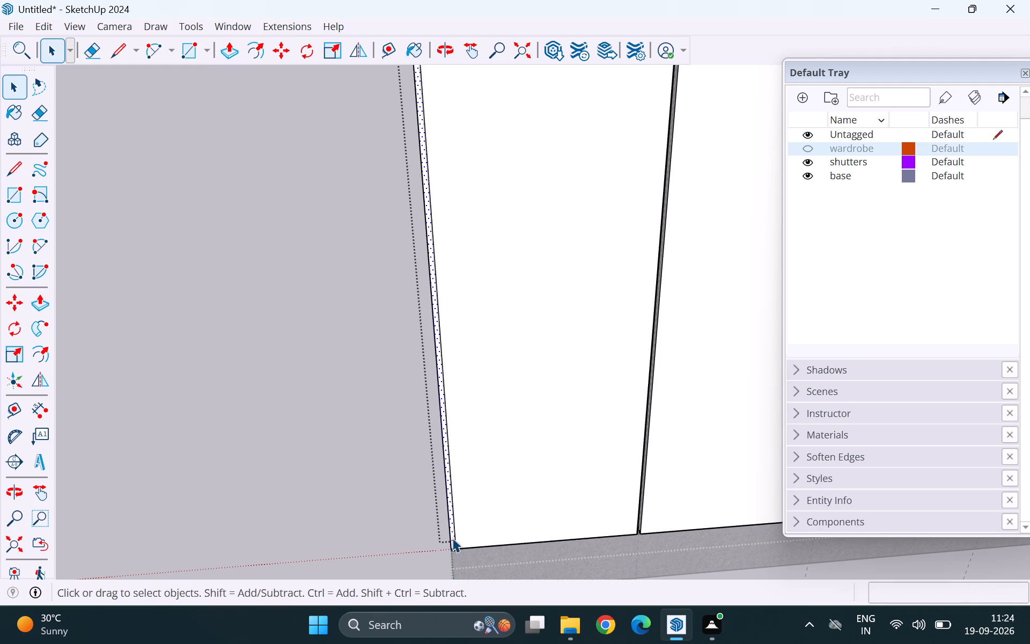
double_click(452, 538)
right_click(452, 538)
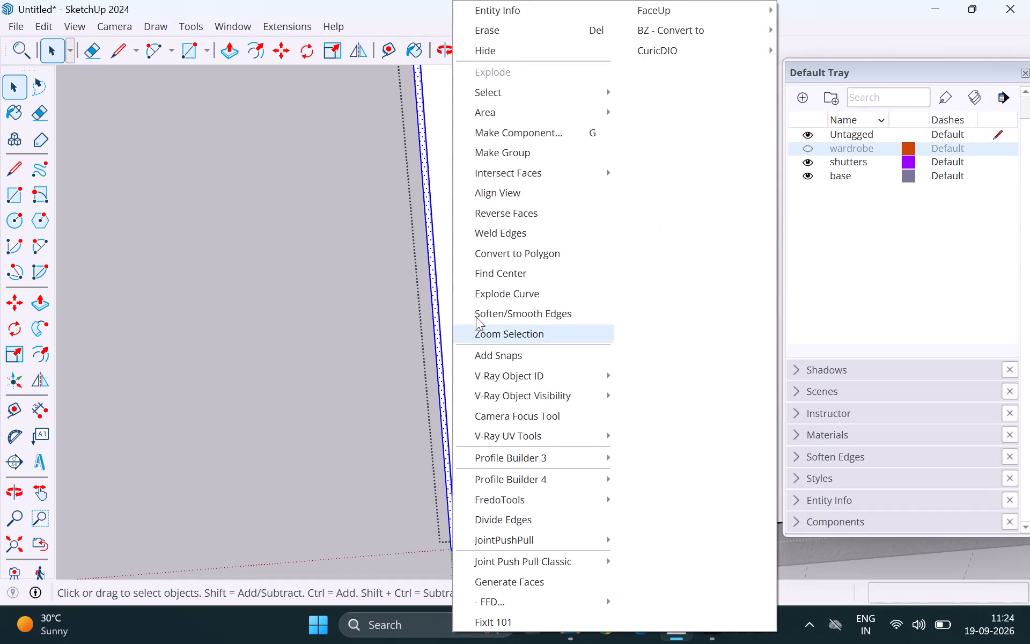
click(506, 151)
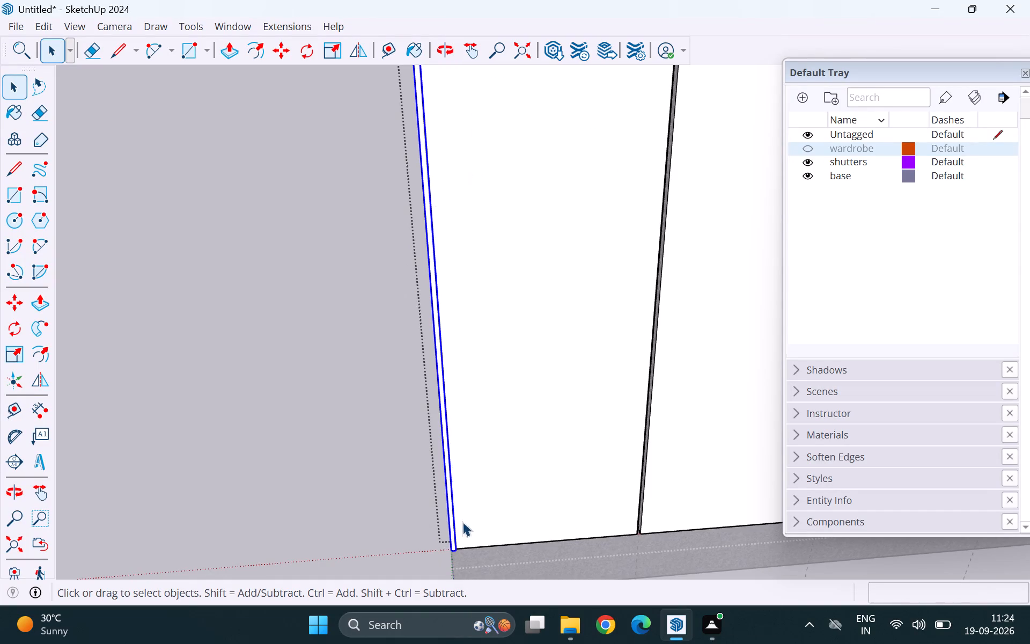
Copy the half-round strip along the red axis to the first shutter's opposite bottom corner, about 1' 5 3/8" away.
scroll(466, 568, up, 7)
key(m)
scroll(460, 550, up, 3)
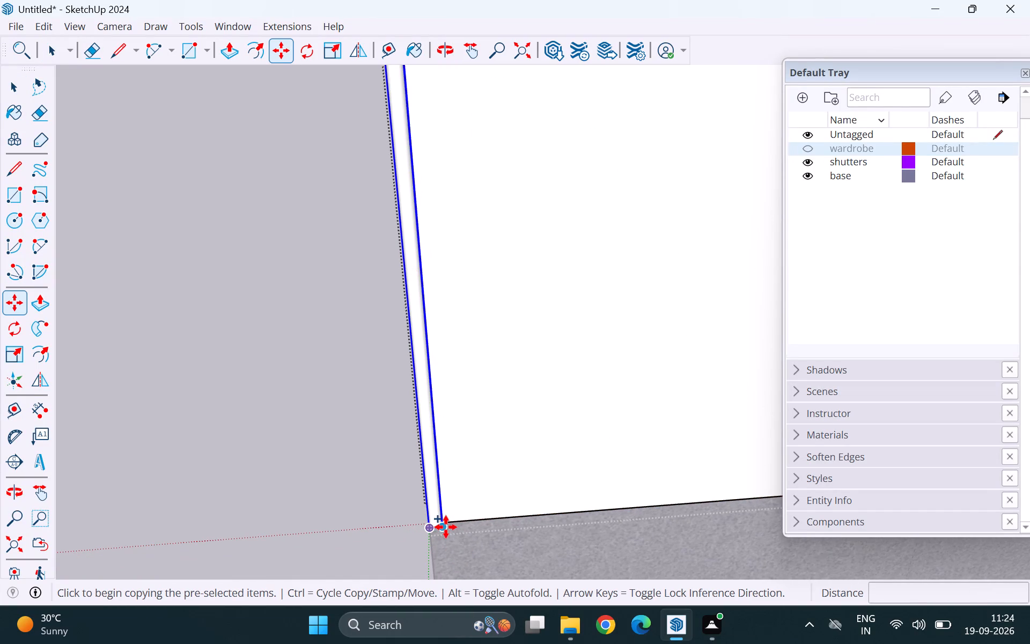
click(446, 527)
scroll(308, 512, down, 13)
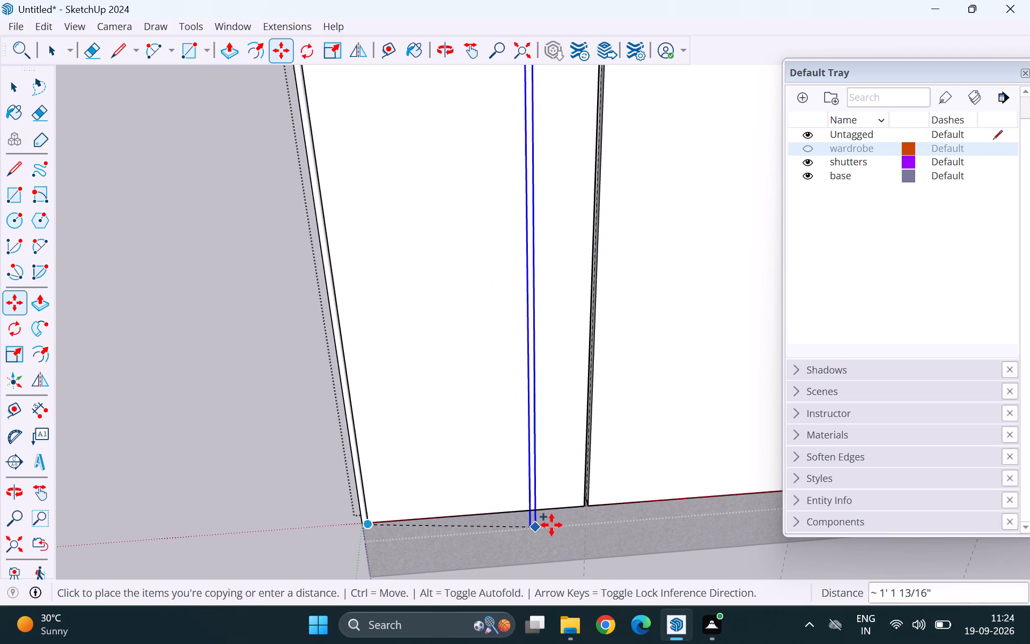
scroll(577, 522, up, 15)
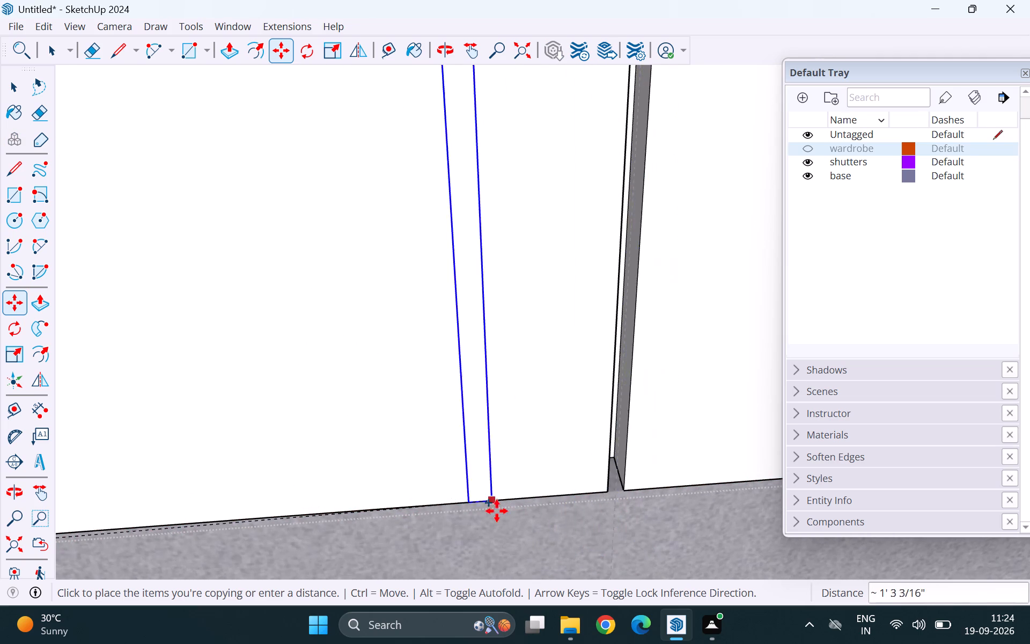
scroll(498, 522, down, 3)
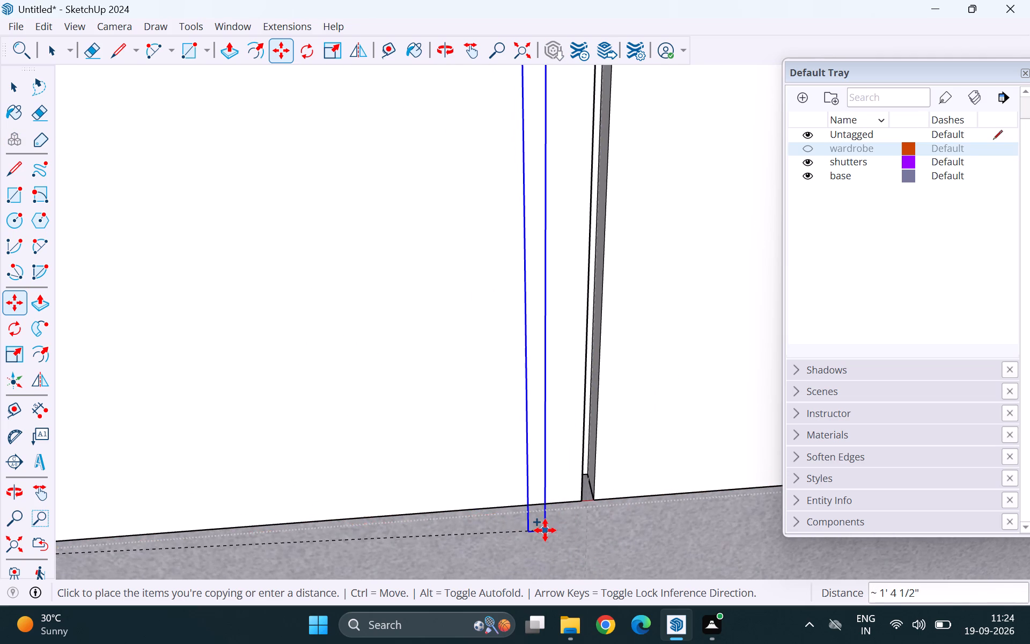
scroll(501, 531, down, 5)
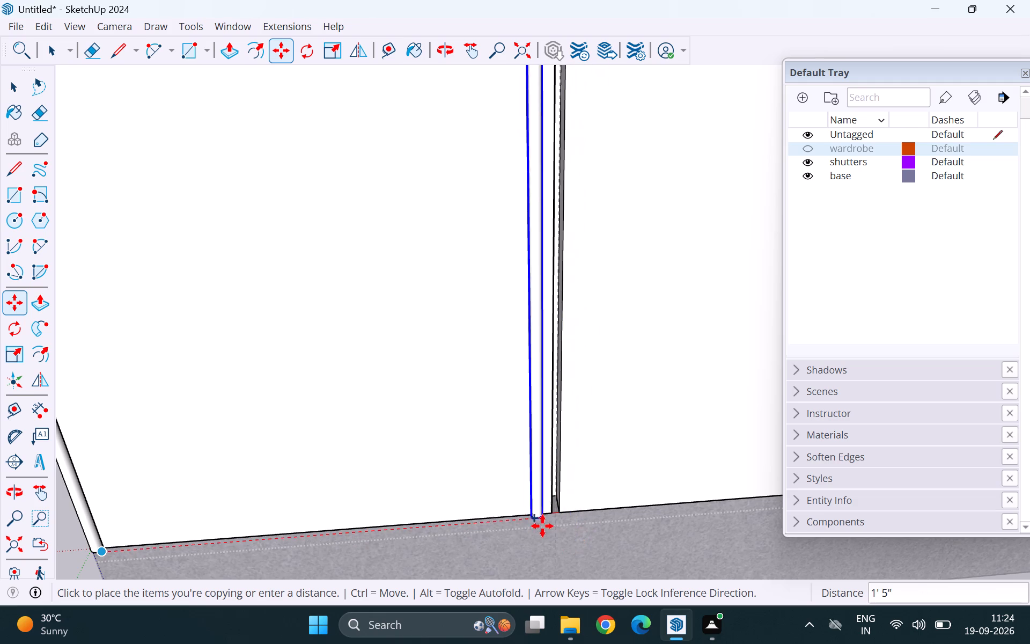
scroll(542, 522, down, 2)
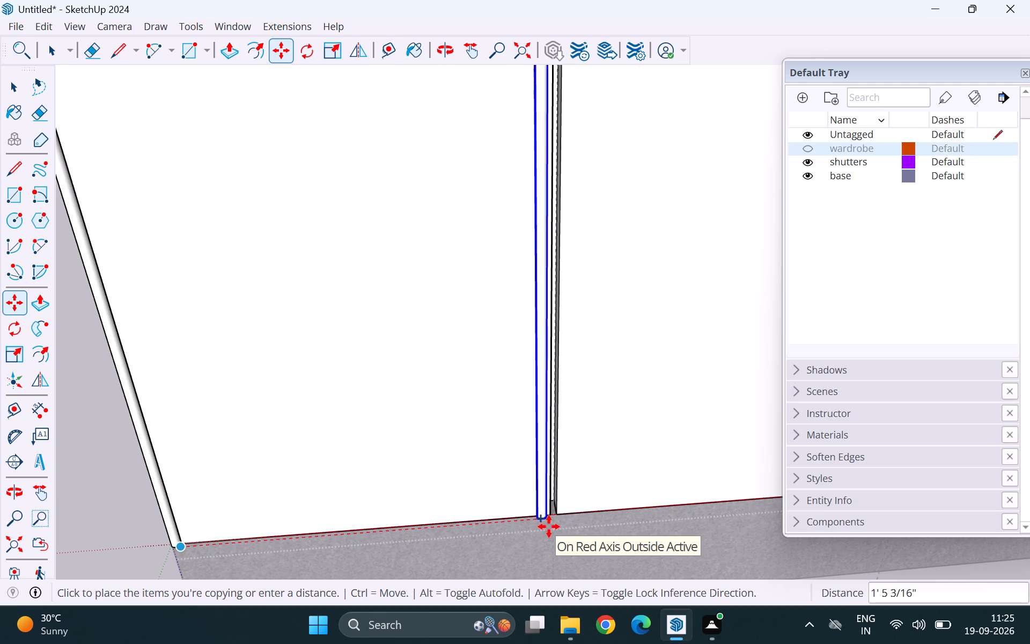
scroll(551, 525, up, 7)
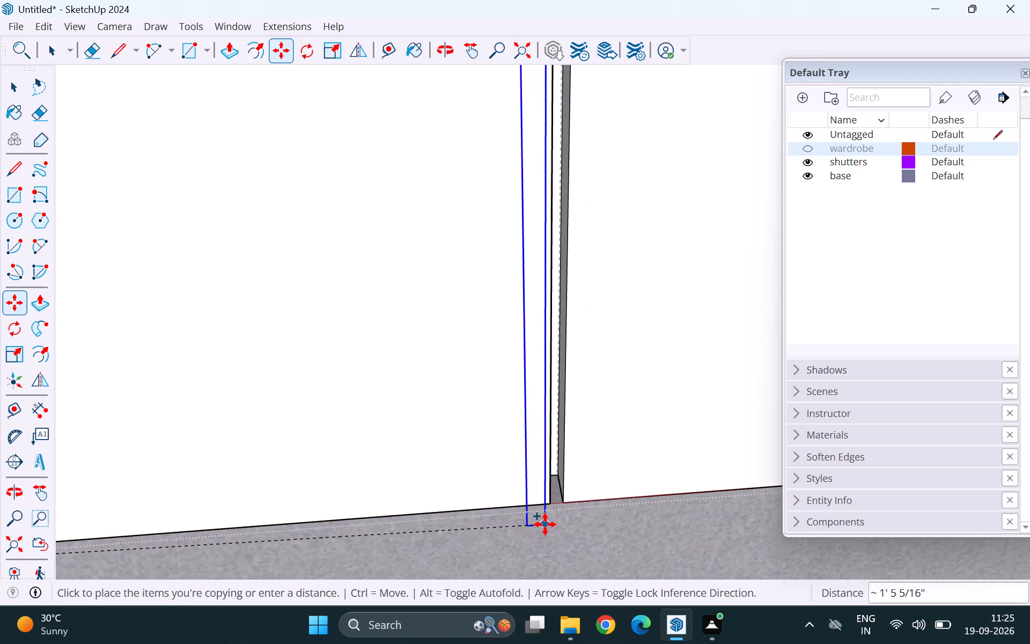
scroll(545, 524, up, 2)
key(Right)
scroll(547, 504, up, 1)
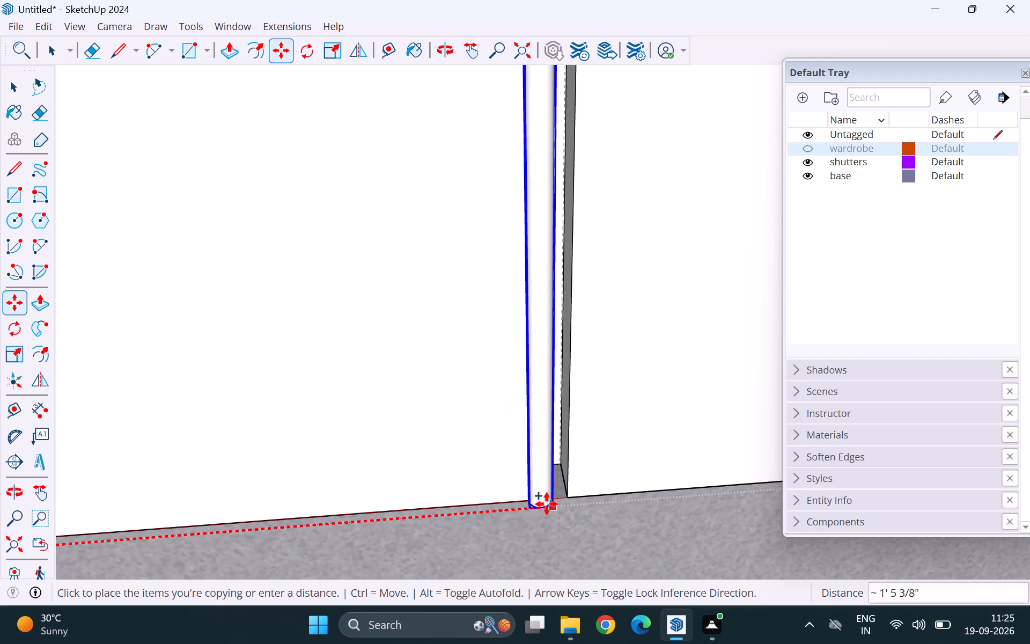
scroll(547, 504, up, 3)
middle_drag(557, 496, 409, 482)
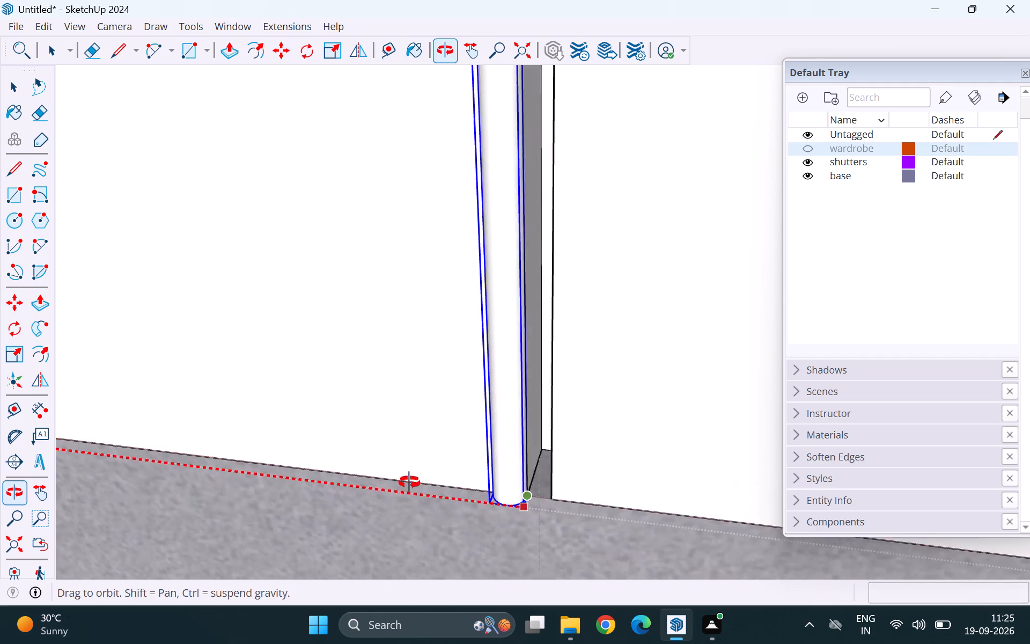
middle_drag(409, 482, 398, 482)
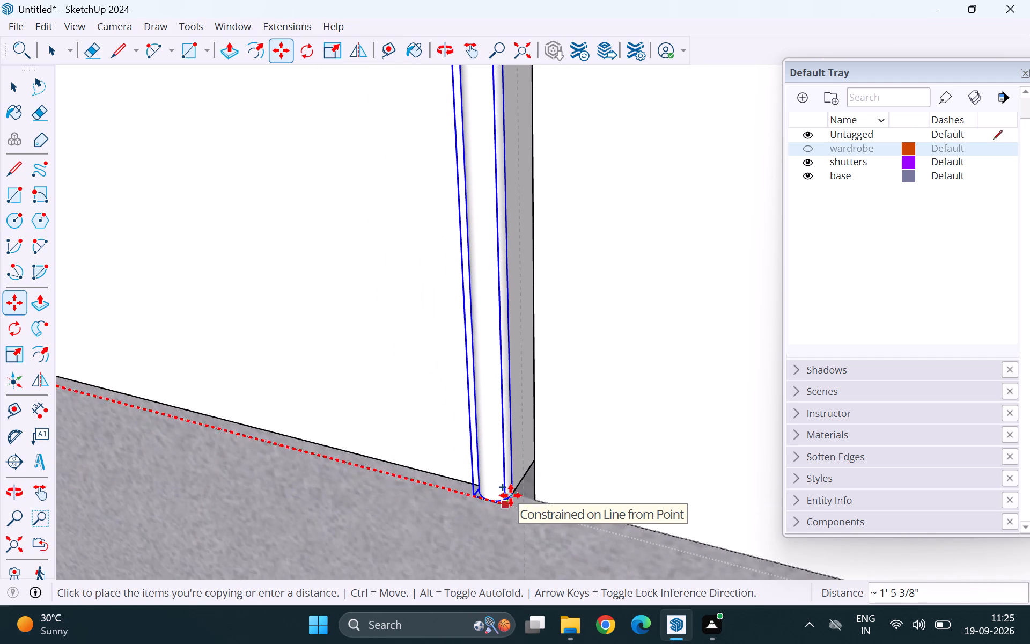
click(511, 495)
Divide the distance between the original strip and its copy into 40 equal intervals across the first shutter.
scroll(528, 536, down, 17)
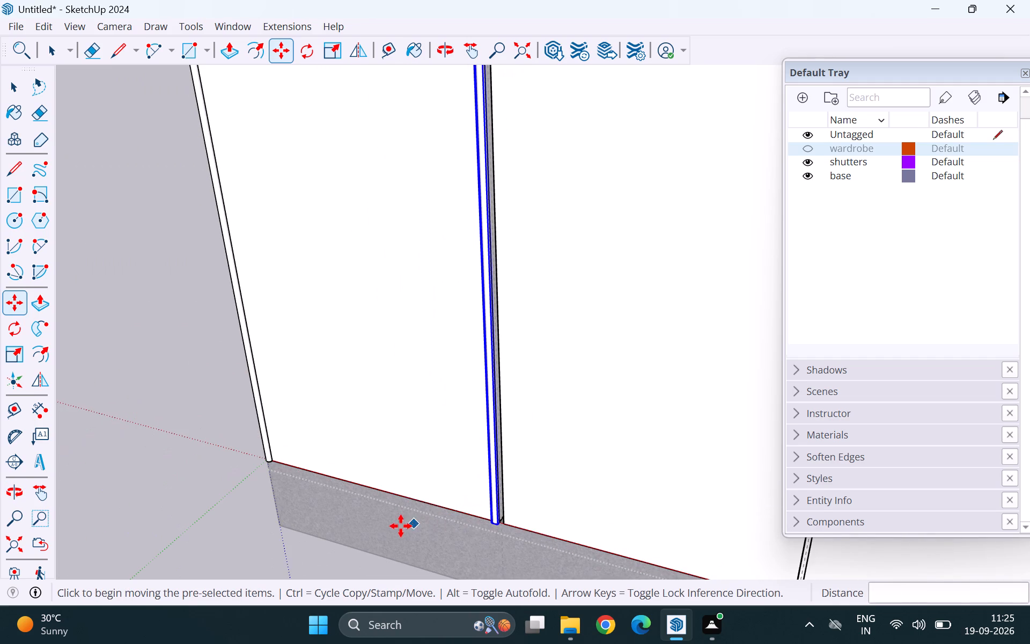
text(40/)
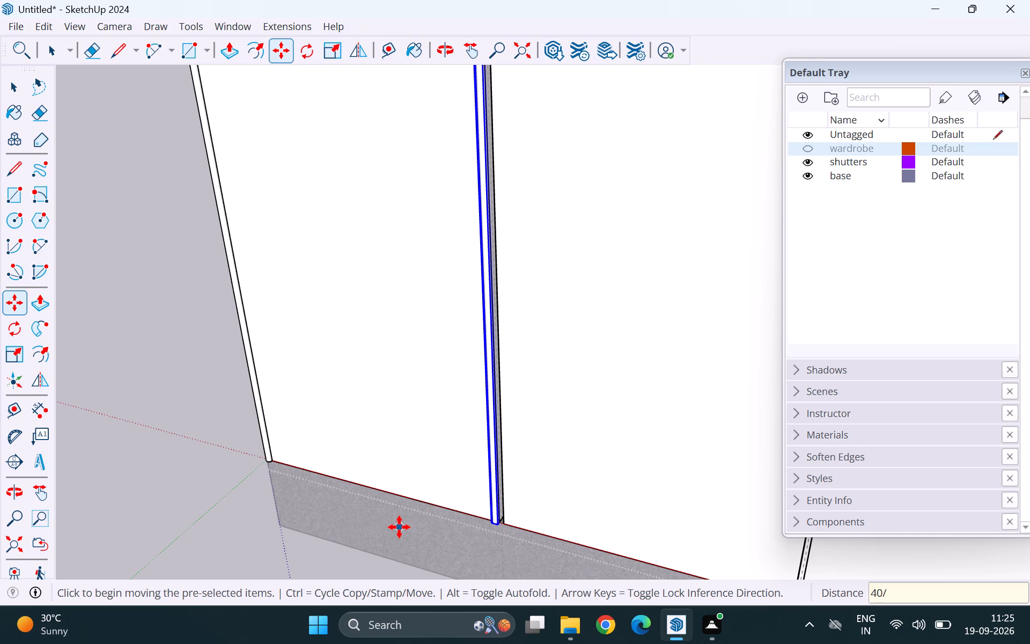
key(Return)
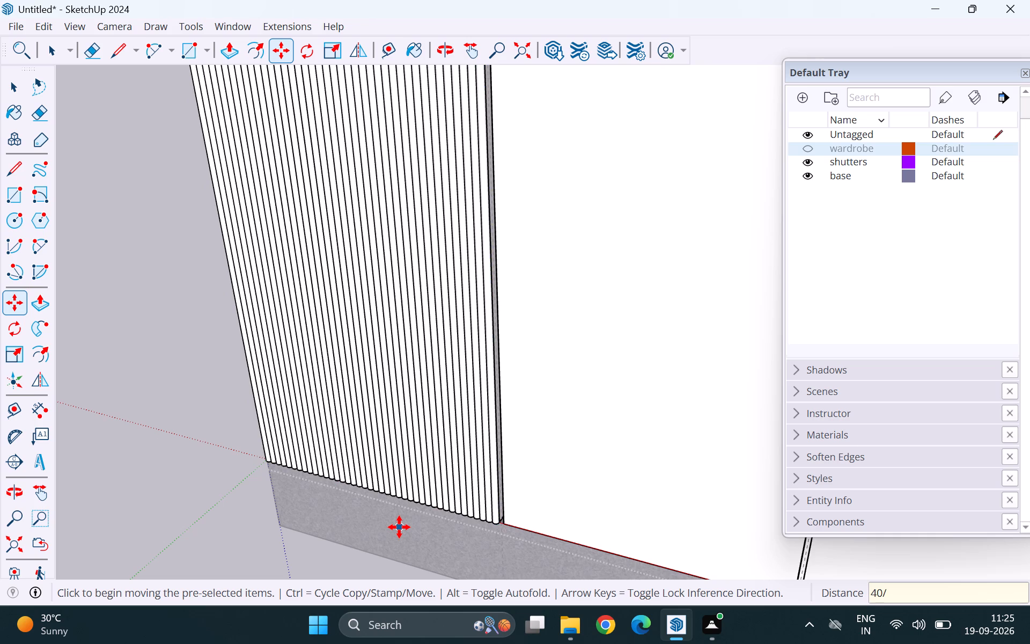
Examine the fluting on the first shutter from afar and up close, including at the horizontal gap between the upper and lower shutters.
key(space)
scroll(403, 539, down, 13)
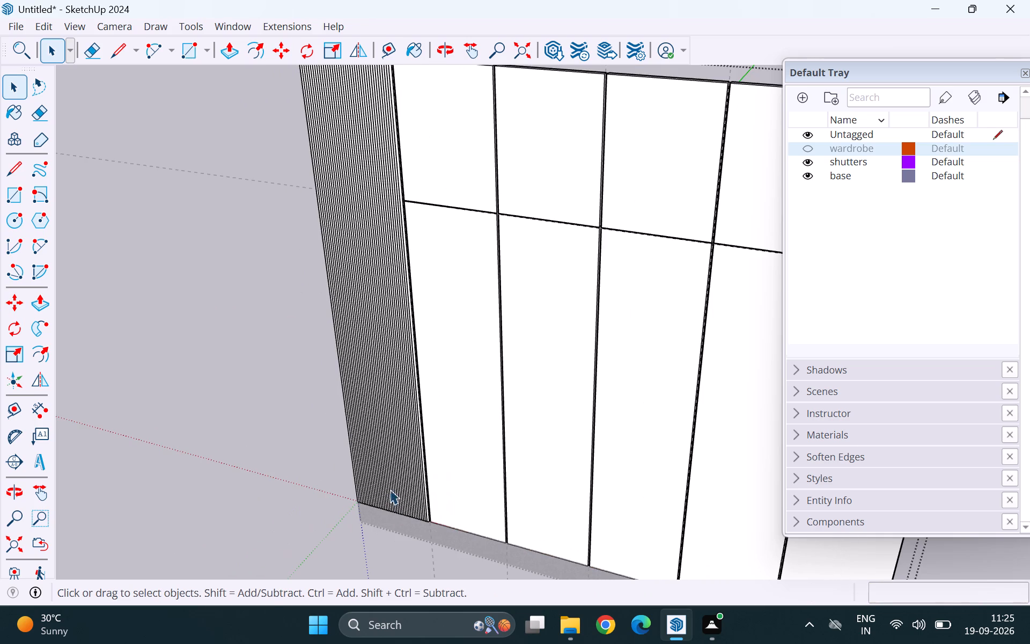
scroll(381, 492, down, 3)
middle_drag(292, 351, 492, 308)
middle_drag(492, 308, 480, 266)
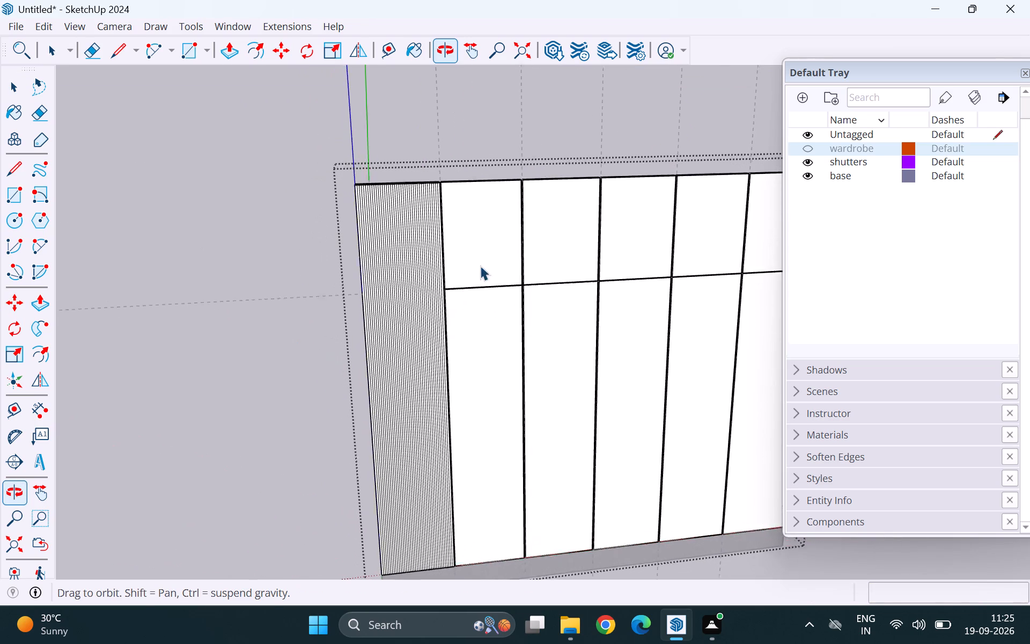
middle_drag(480, 266, 483, 277)
scroll(379, 273, up, 5)
scroll(436, 300, up, 9)
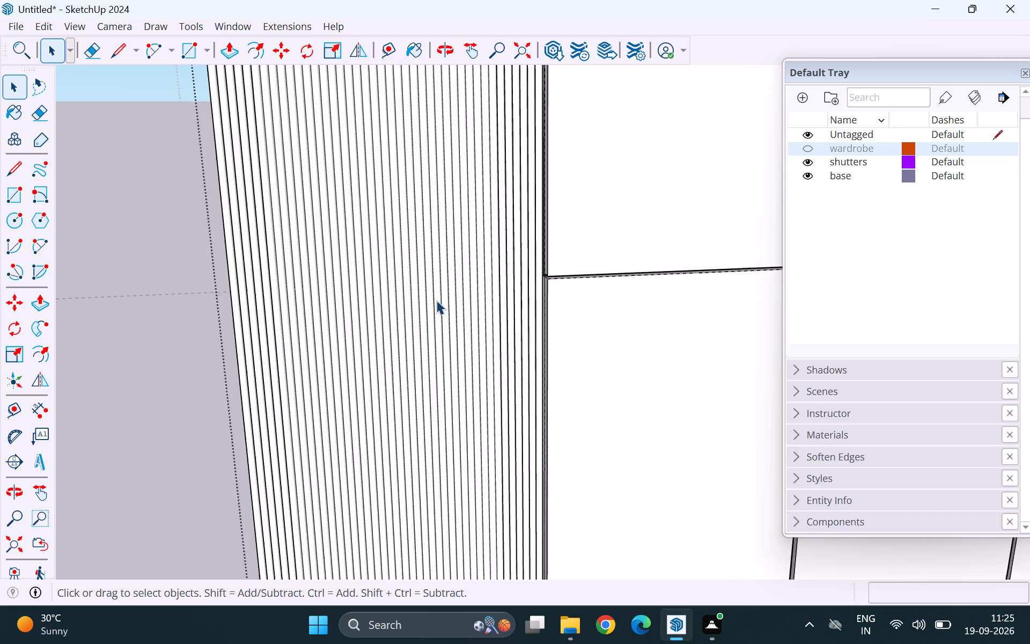
scroll(343, 304, up, 6)
scroll(226, 331, down, 7)
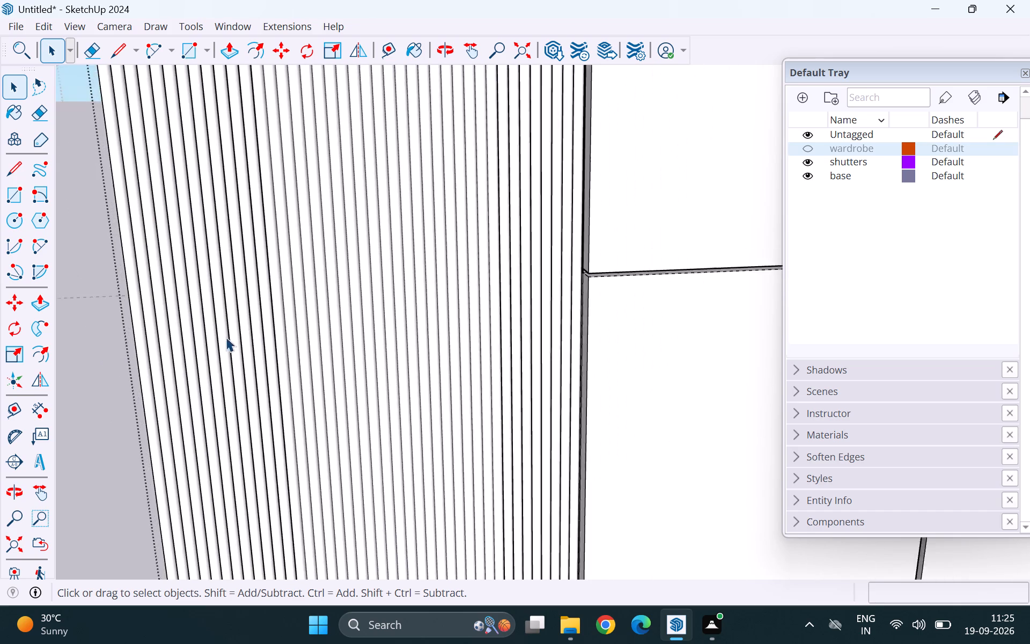
scroll(226, 337, down, 16)
scroll(292, 370, down, 3)
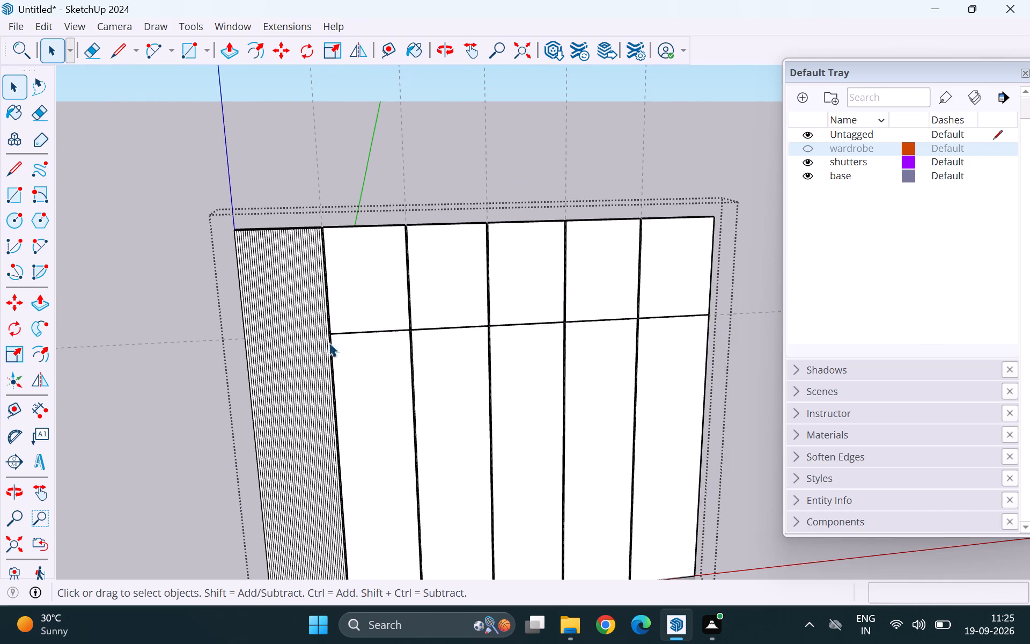
scroll(263, 305, up, 10)
scroll(306, 323, up, 10)
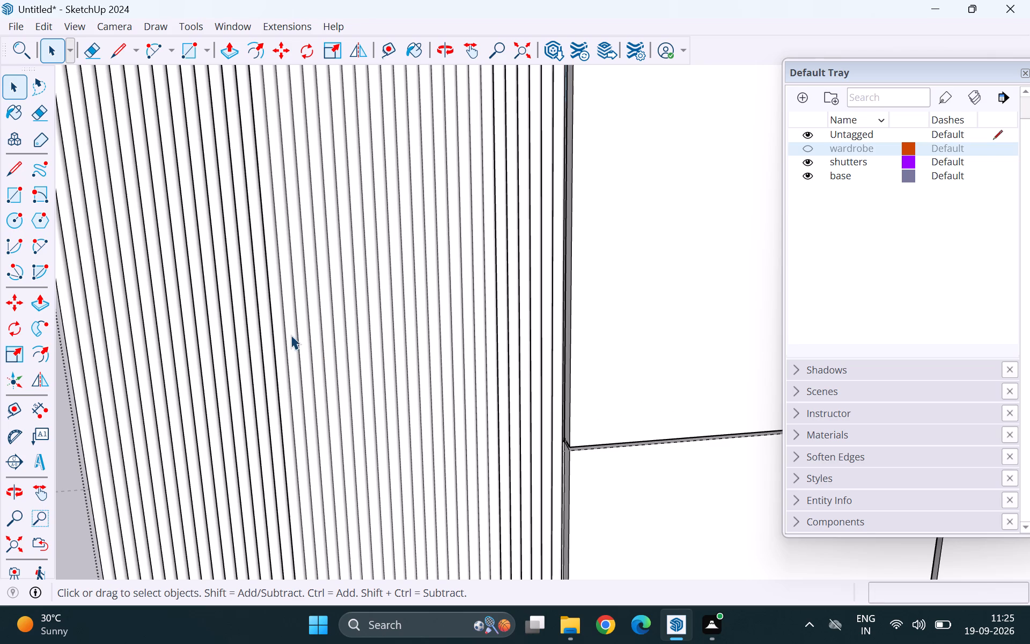
scroll(308, 309, down, 2)
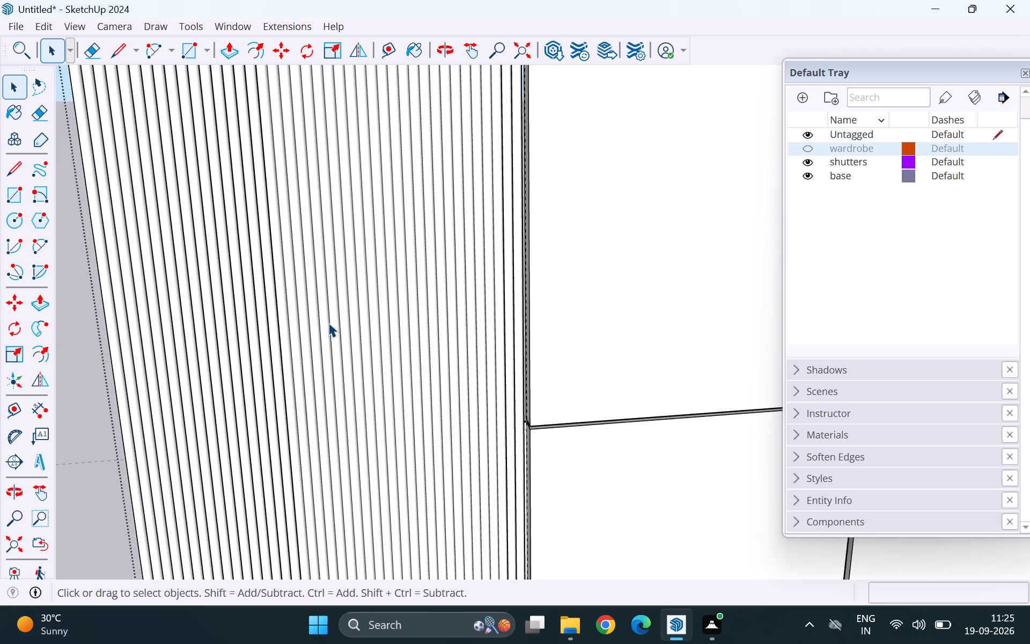
scroll(329, 323, down, 6)
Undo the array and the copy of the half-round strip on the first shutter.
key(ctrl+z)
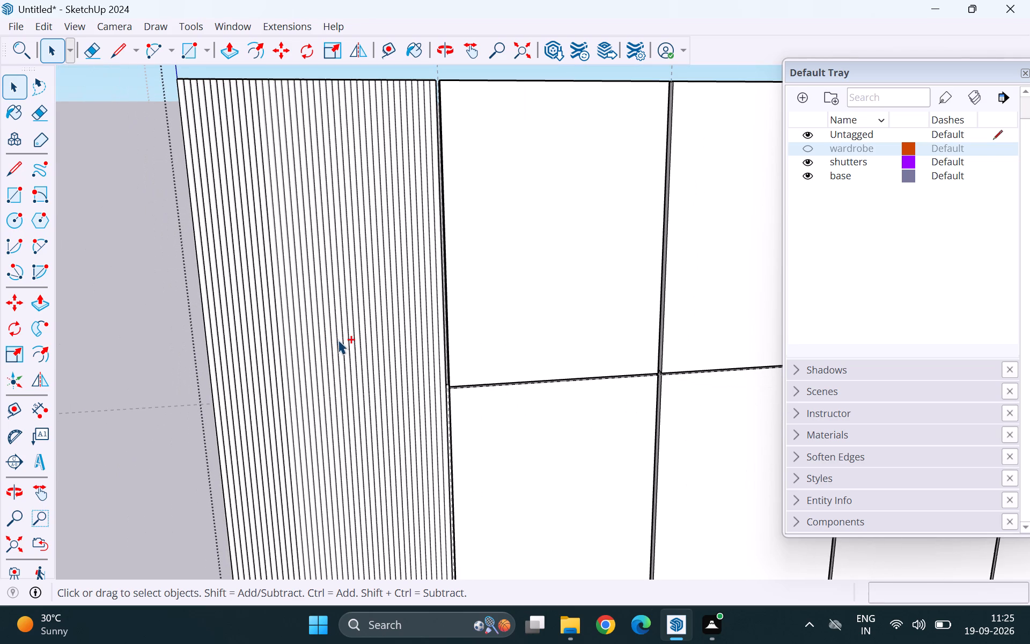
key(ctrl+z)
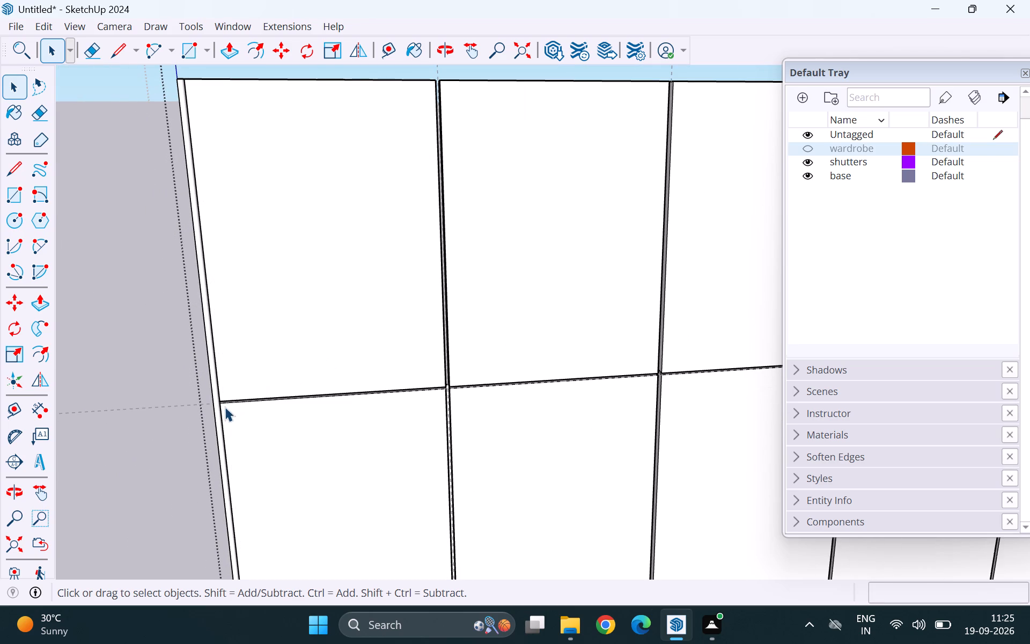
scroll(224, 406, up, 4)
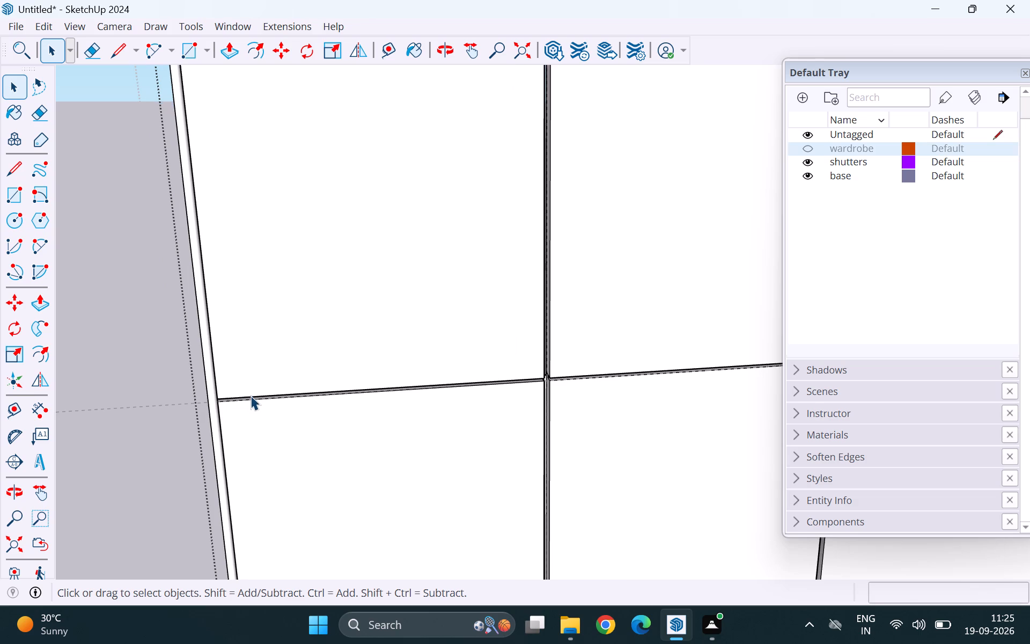
Undo the extrusion of the half-round strip down the first shutter's edge.
key(ctrl+z)
key(ctrl+z)
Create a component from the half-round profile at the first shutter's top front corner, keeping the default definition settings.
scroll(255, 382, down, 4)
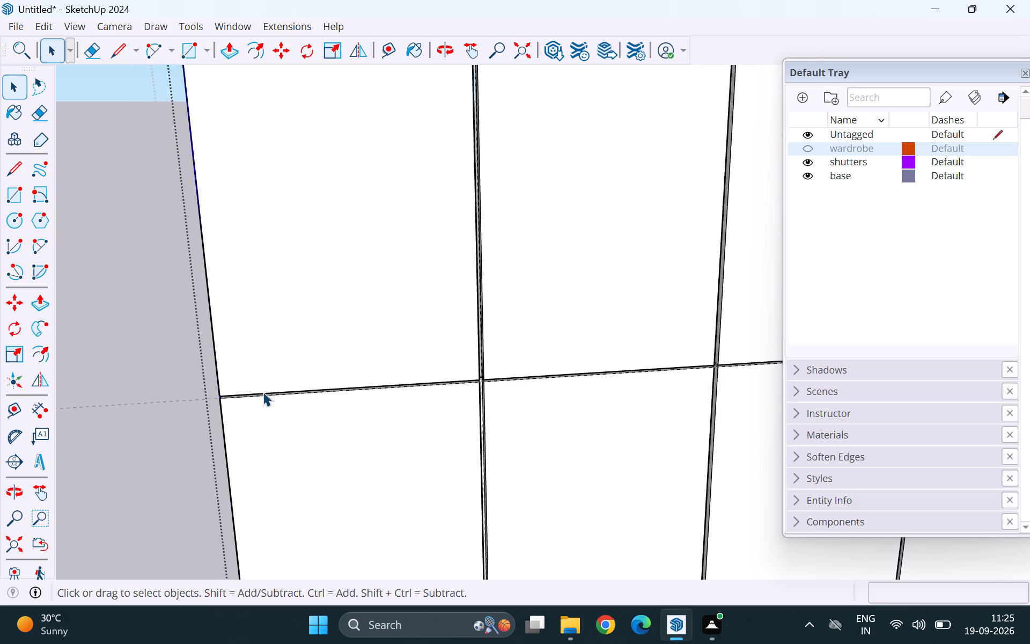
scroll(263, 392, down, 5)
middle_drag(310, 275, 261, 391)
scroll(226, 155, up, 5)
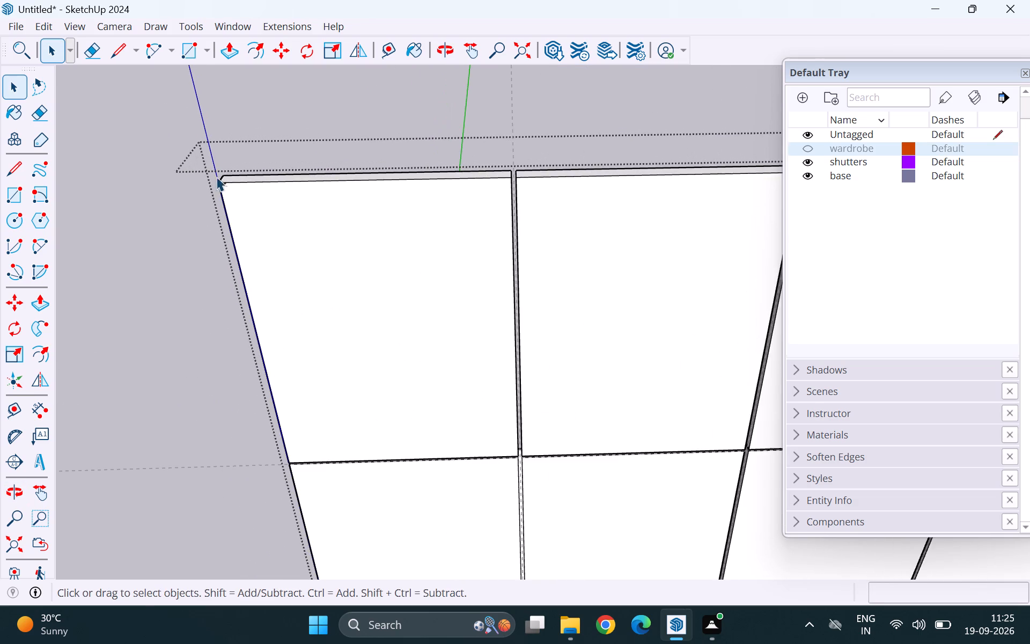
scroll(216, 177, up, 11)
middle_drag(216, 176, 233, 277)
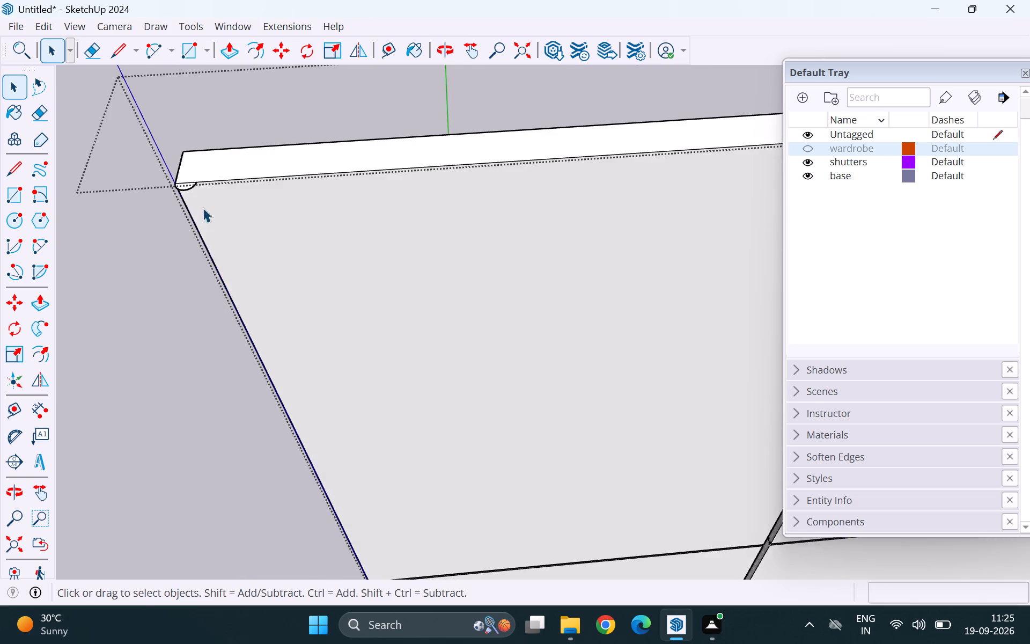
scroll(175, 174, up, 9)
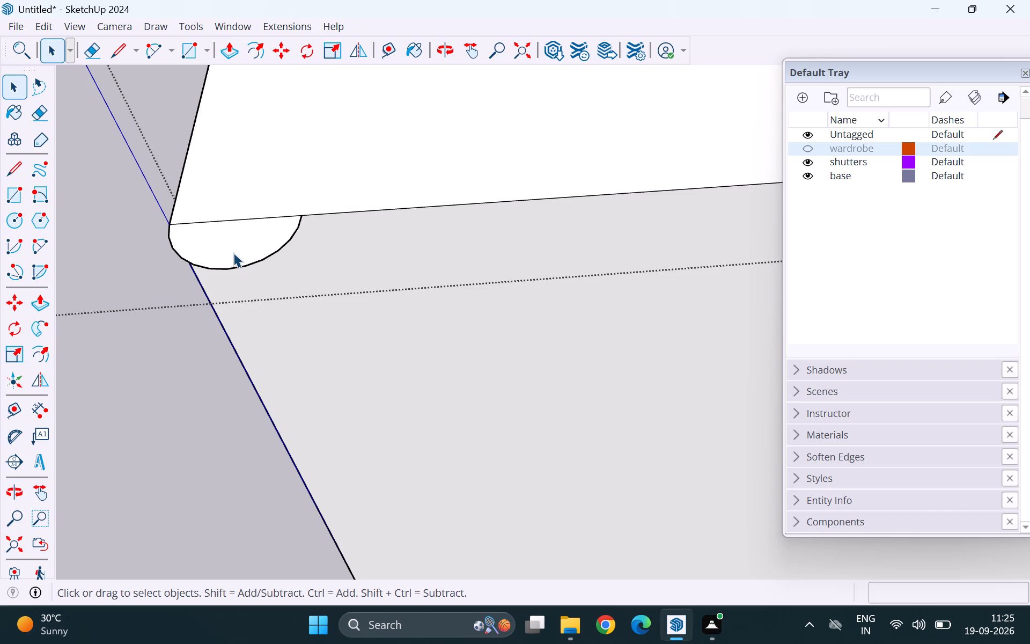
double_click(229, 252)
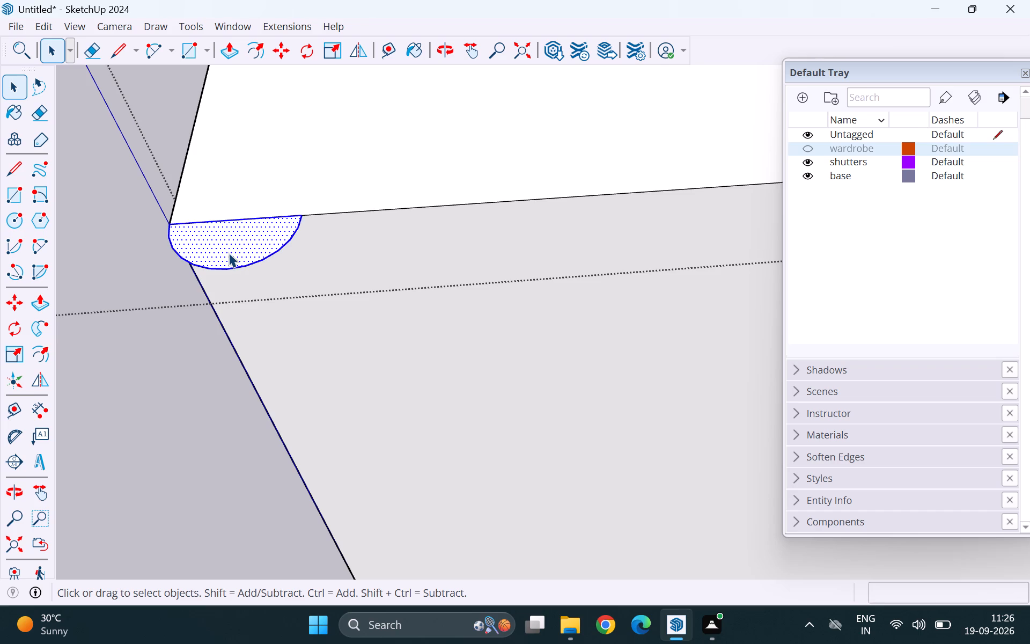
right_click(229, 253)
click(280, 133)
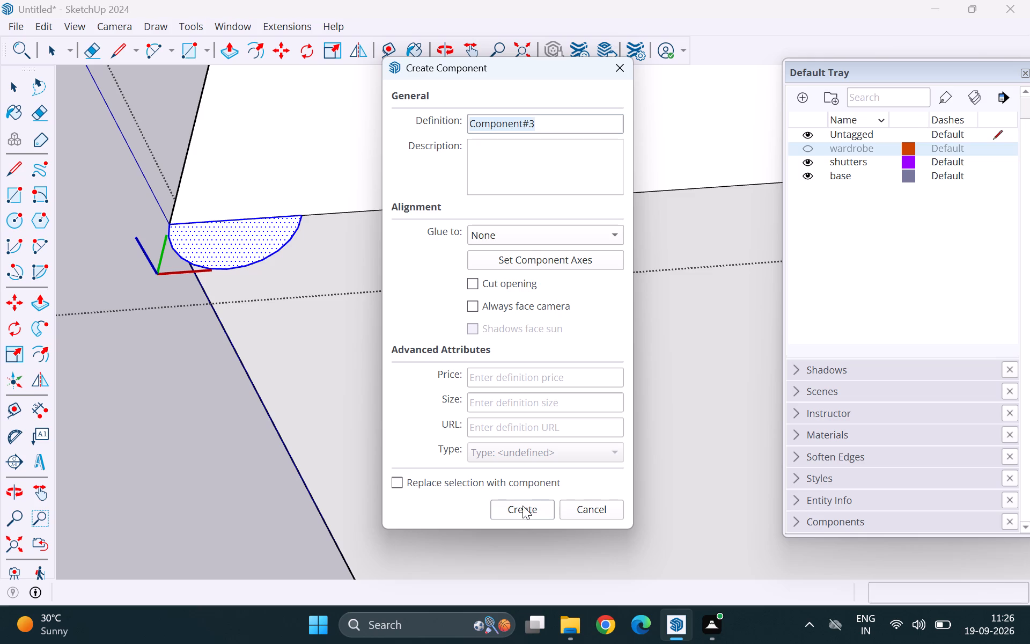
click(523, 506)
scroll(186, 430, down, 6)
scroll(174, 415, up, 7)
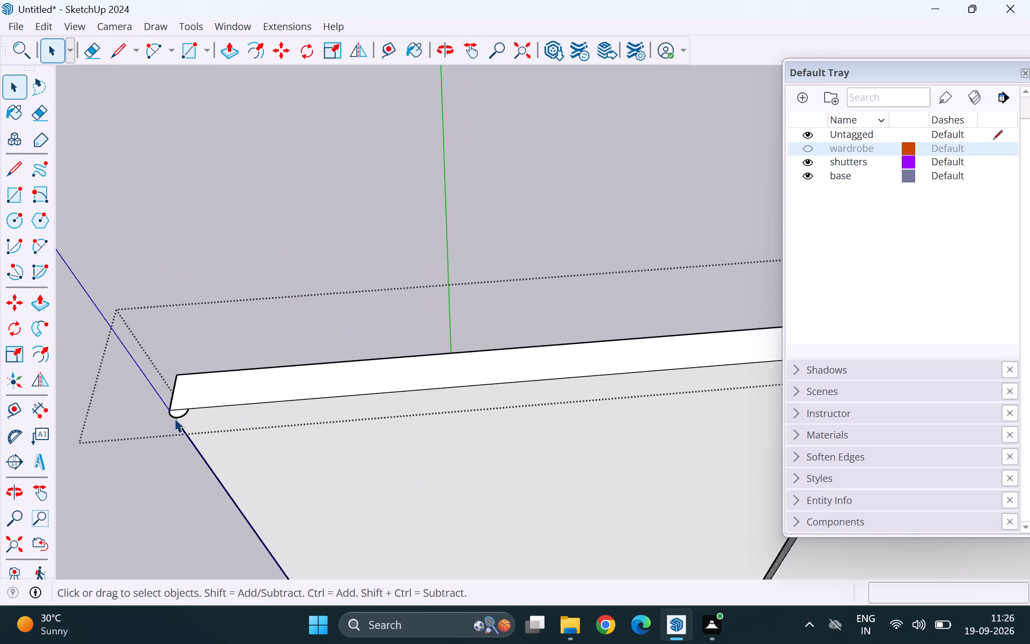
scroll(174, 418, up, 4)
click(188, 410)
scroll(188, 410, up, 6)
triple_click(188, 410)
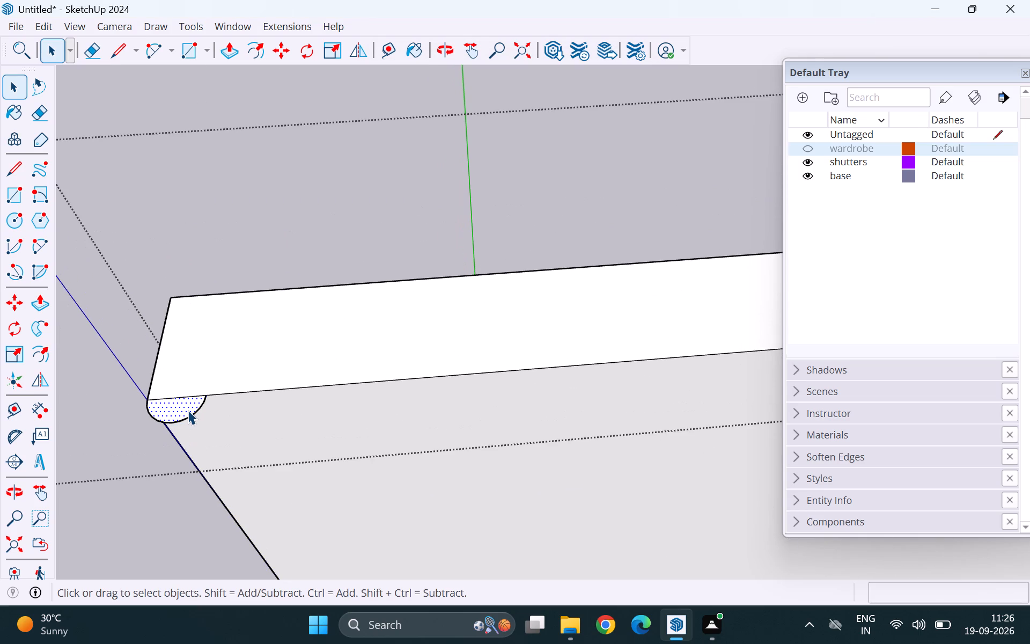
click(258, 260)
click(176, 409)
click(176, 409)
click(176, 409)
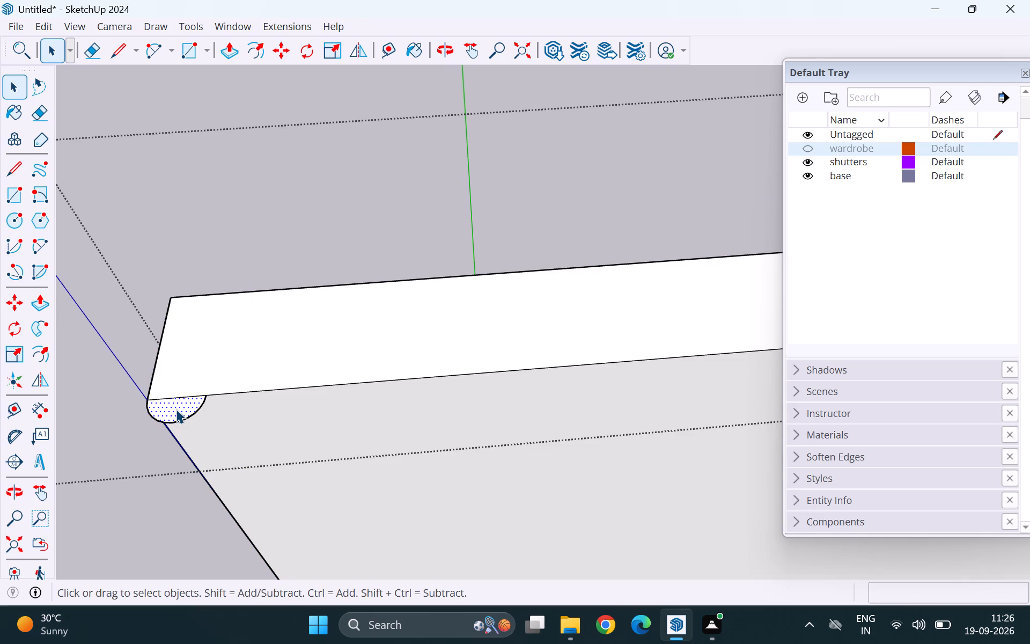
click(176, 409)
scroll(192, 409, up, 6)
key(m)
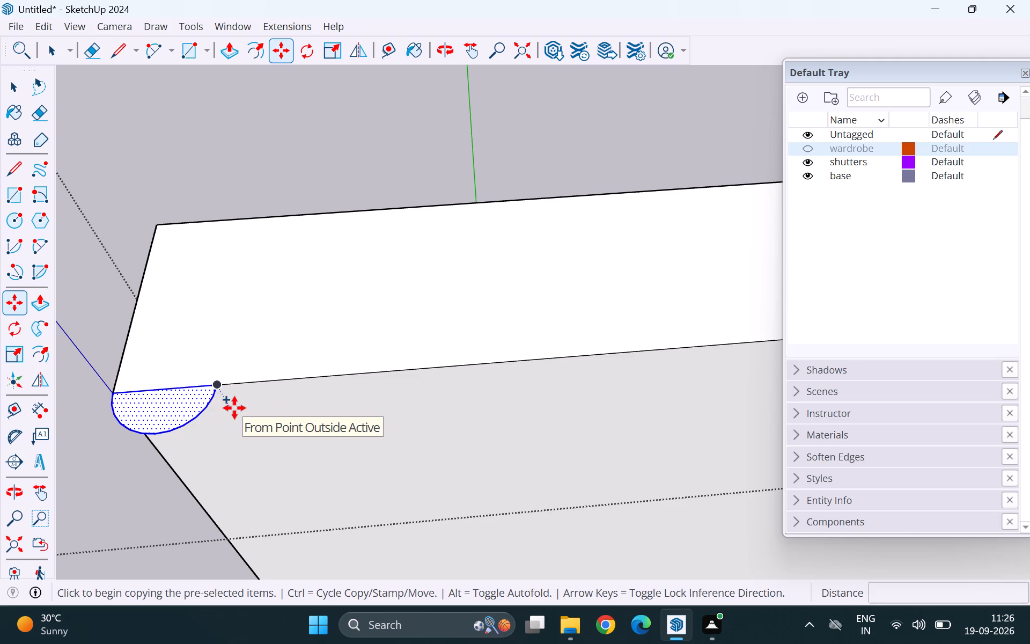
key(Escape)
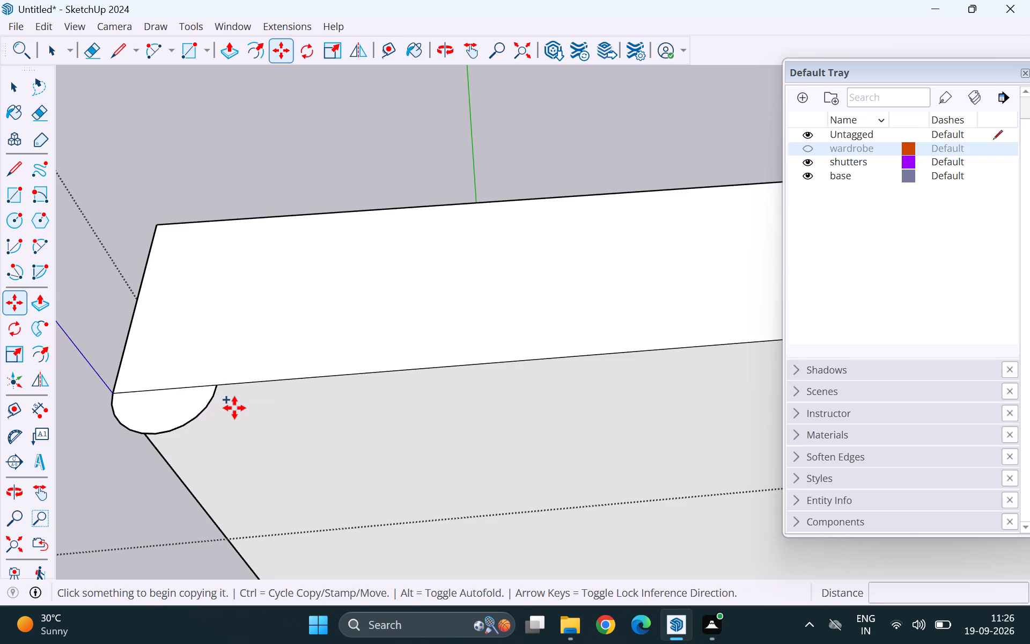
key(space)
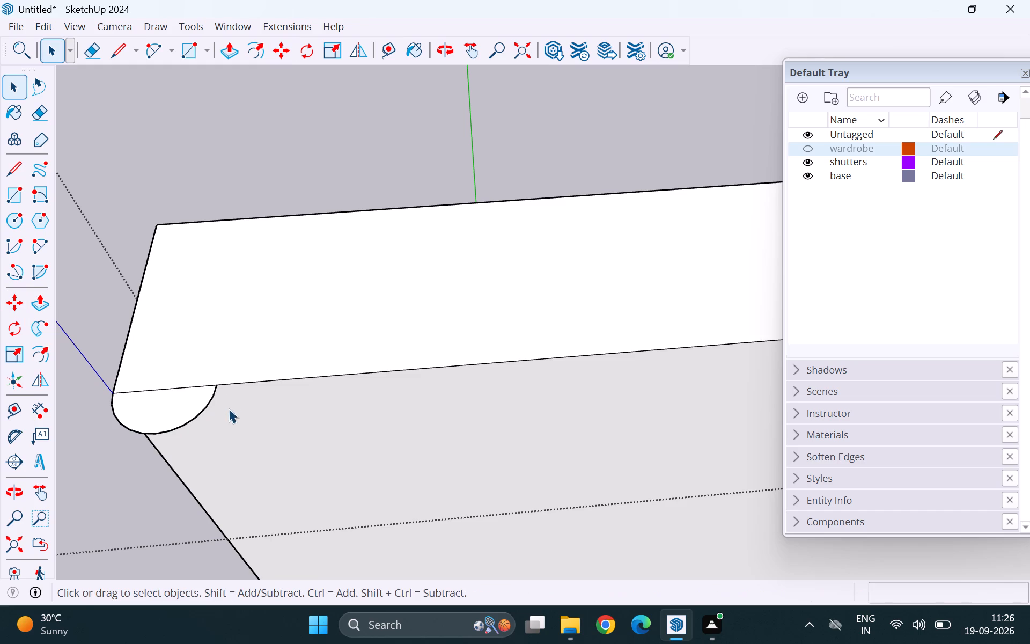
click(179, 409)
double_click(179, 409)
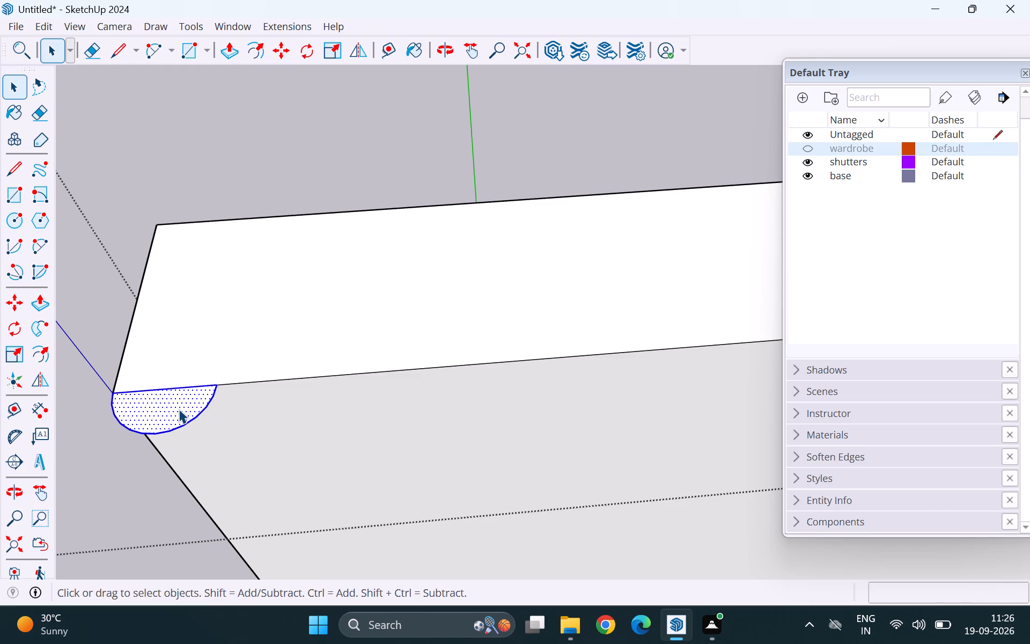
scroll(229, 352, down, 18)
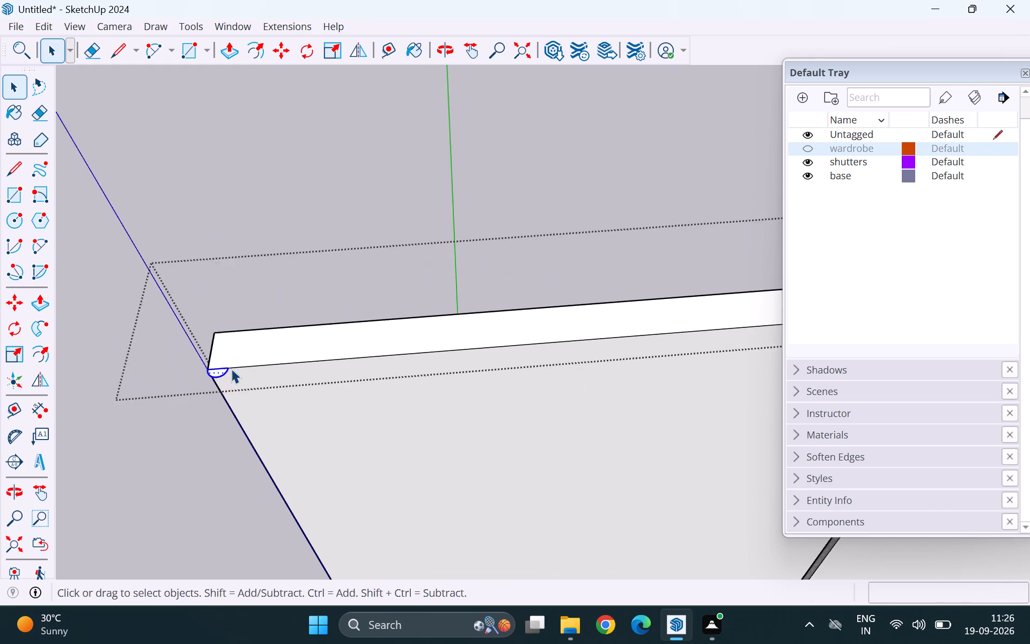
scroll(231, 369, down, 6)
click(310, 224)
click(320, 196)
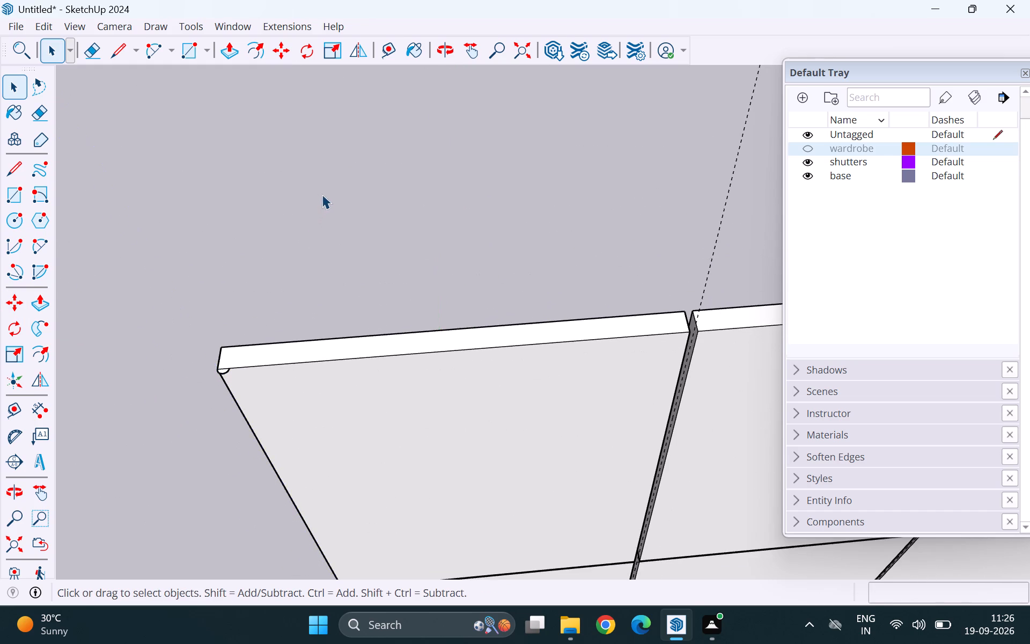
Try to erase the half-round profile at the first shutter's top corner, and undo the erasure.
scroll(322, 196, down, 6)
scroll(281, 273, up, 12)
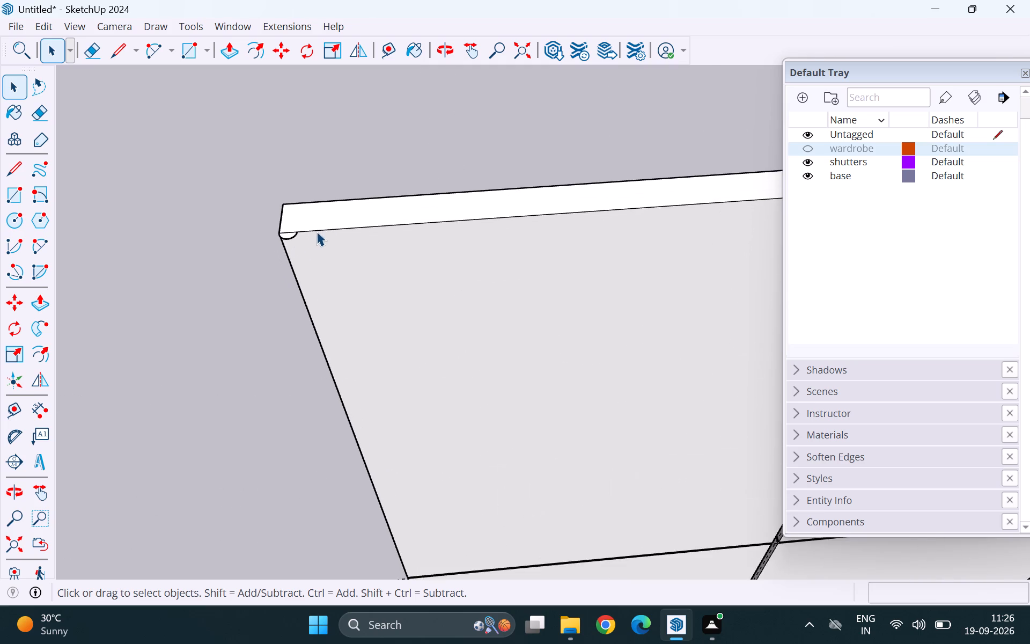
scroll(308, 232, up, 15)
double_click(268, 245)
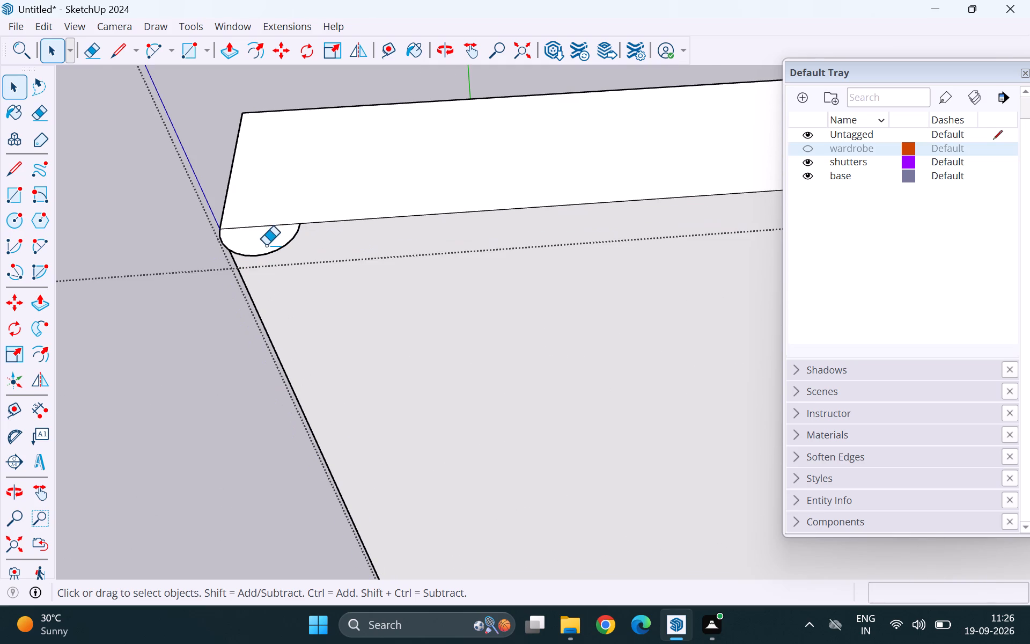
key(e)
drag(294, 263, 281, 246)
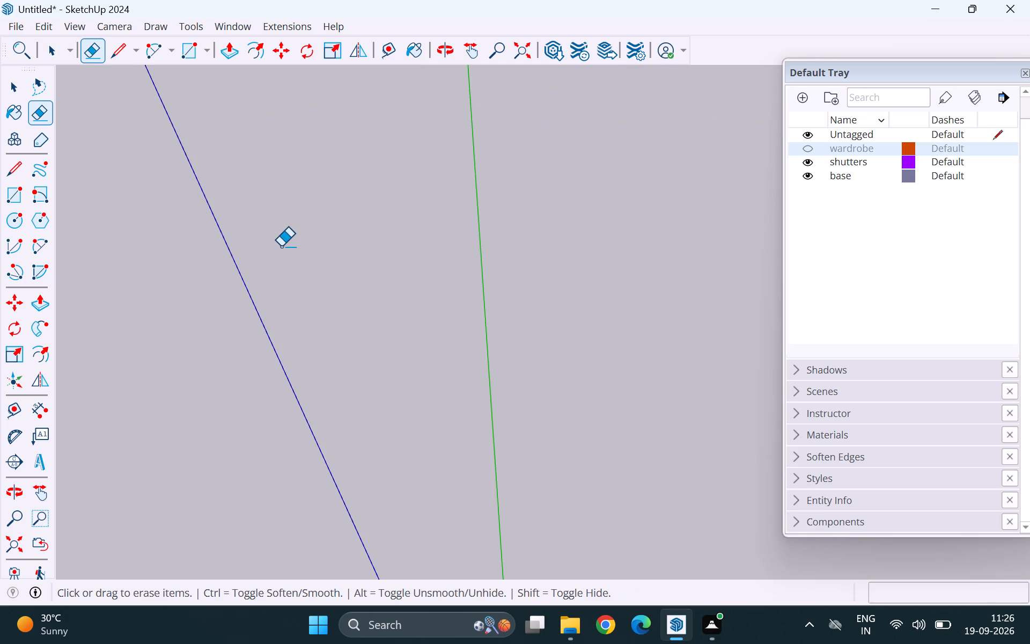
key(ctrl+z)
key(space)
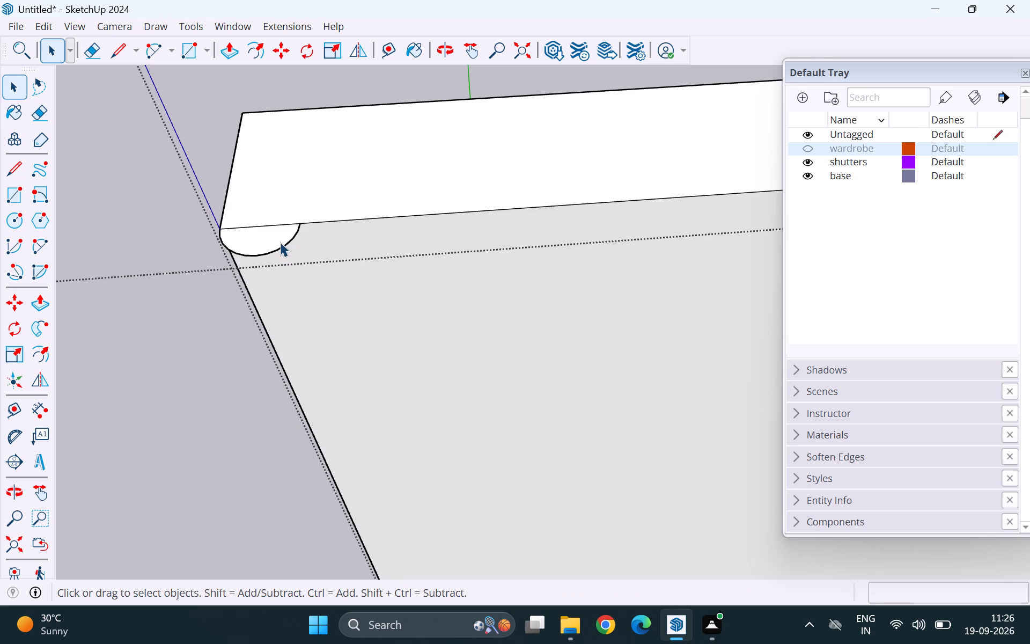
Erase the half-round profile inside the first shutter's group and leave the group.
double_click(280, 242)
scroll(269, 228, up, 10)
key(e)
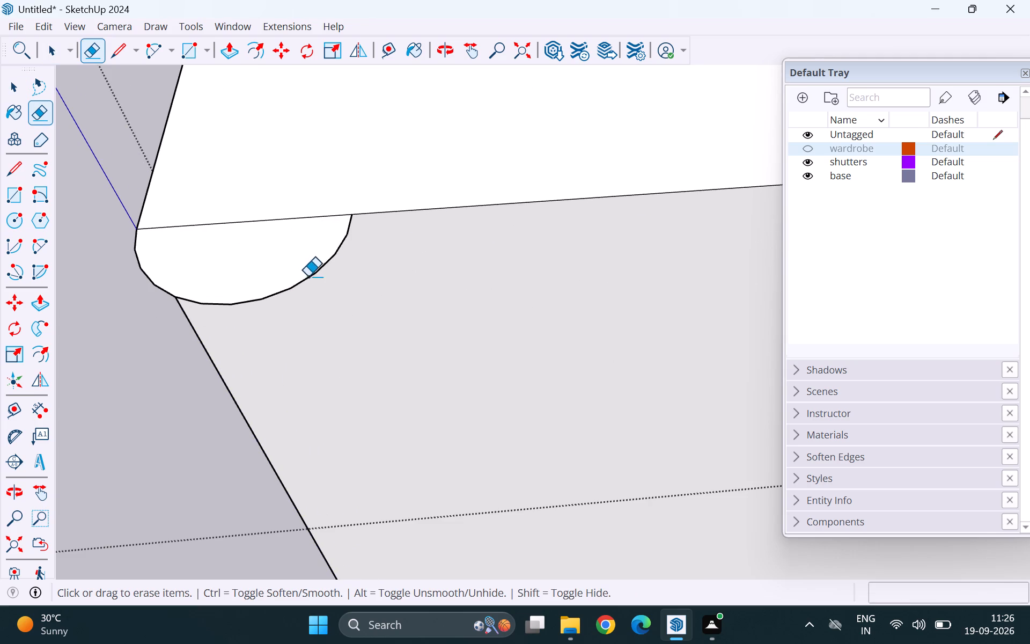
drag(313, 283, 301, 253)
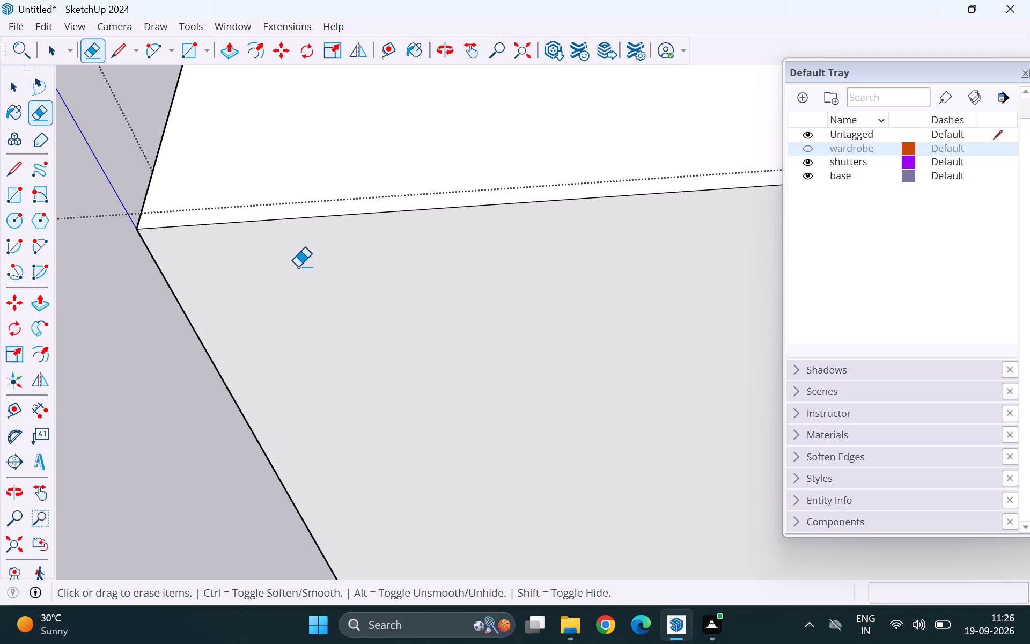
key(space)
scroll(197, 307, down, 19)
click(319, 161)
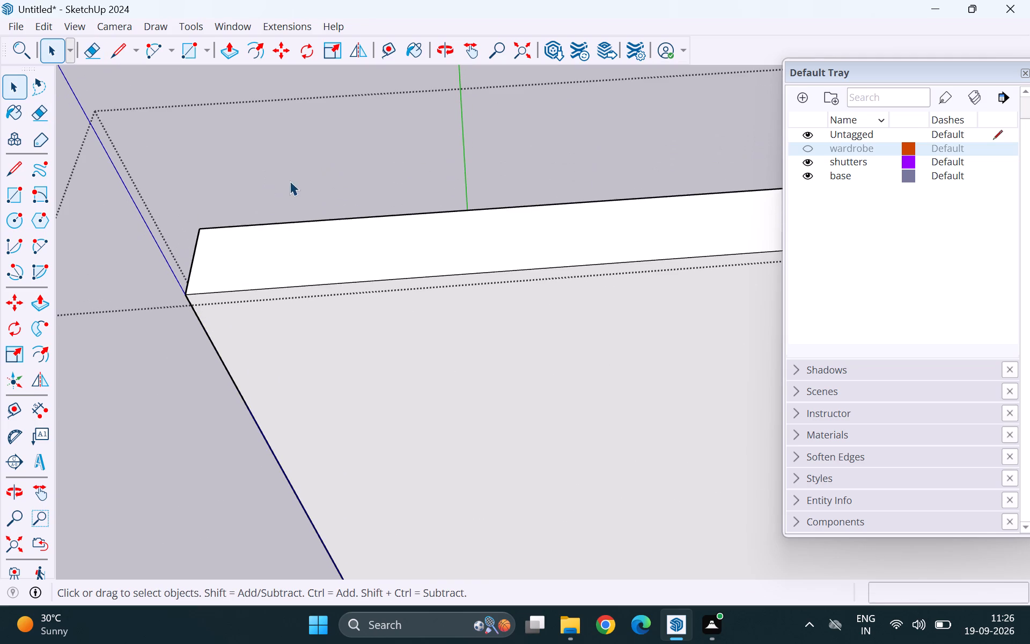
scroll(289, 186, down, 7)
click(312, 114)
click(312, 114)
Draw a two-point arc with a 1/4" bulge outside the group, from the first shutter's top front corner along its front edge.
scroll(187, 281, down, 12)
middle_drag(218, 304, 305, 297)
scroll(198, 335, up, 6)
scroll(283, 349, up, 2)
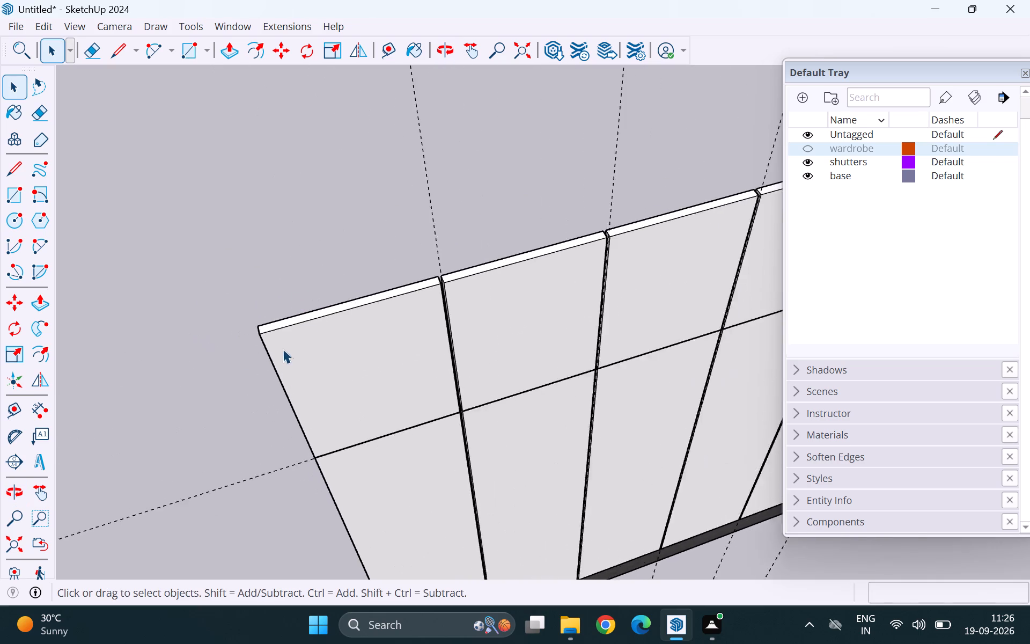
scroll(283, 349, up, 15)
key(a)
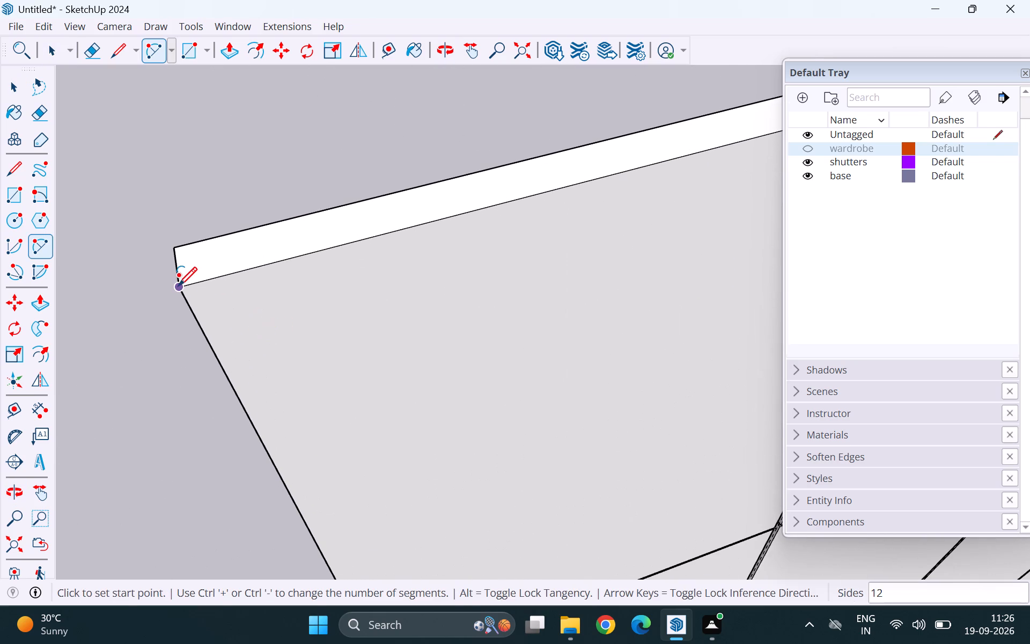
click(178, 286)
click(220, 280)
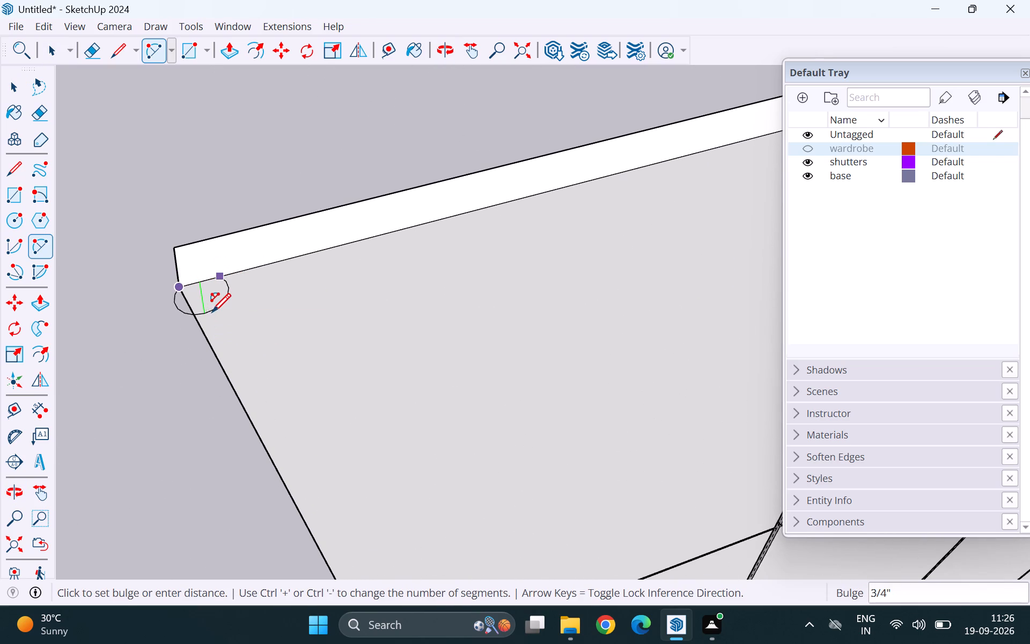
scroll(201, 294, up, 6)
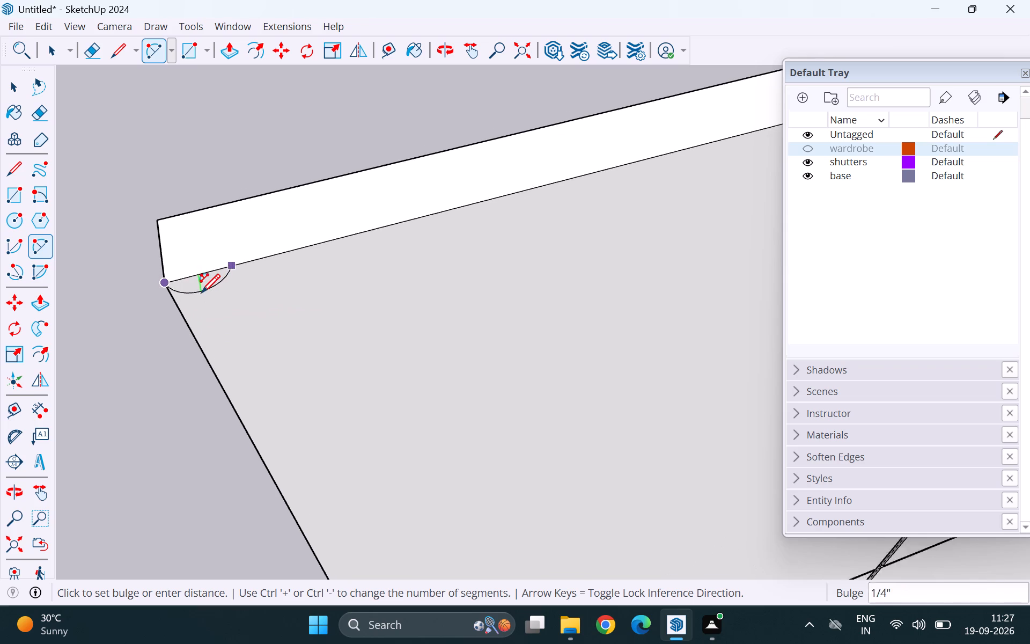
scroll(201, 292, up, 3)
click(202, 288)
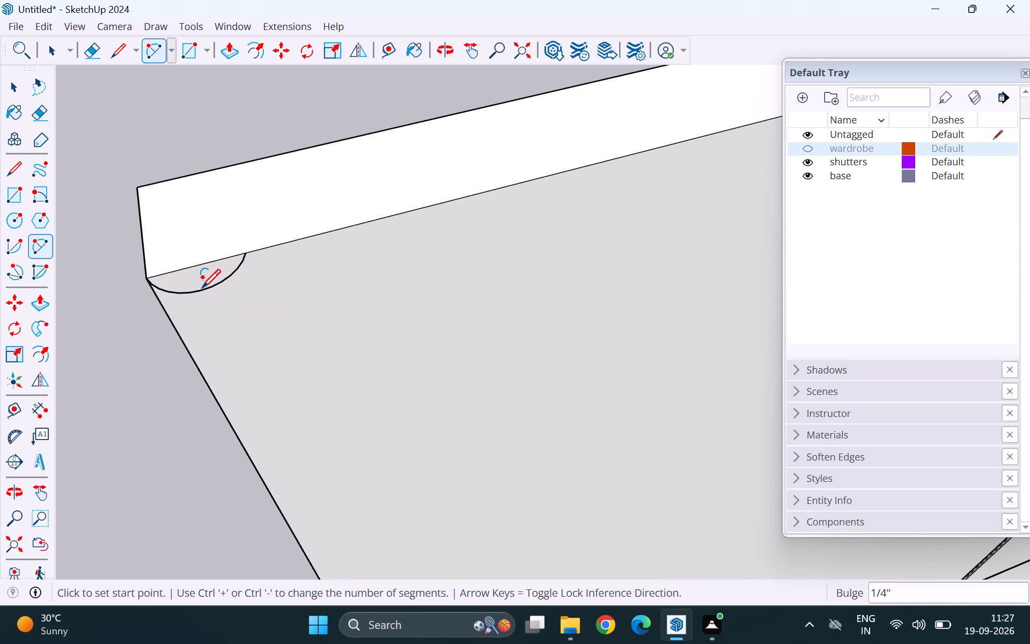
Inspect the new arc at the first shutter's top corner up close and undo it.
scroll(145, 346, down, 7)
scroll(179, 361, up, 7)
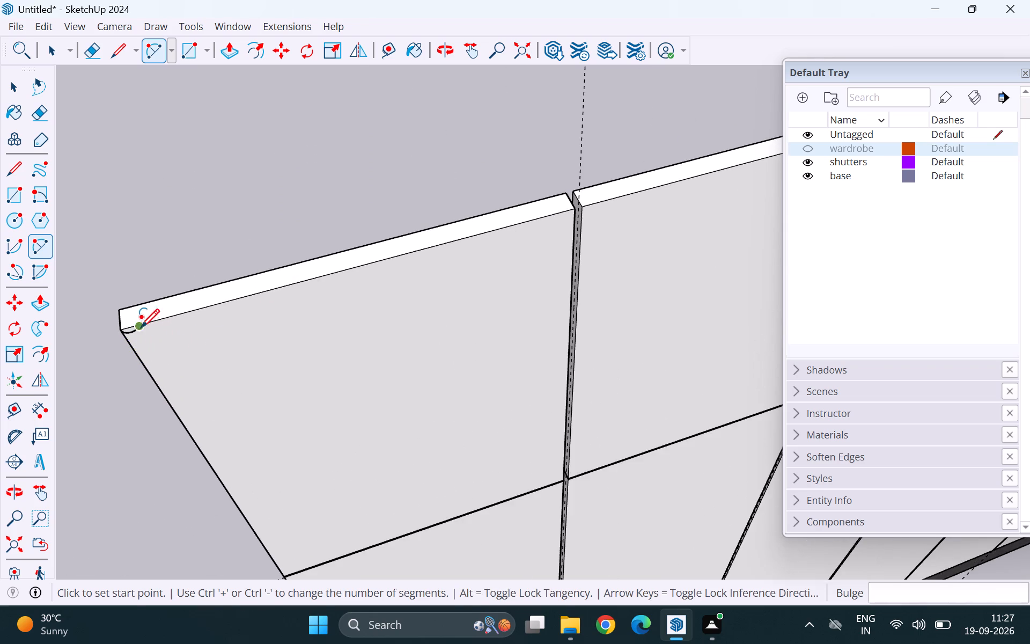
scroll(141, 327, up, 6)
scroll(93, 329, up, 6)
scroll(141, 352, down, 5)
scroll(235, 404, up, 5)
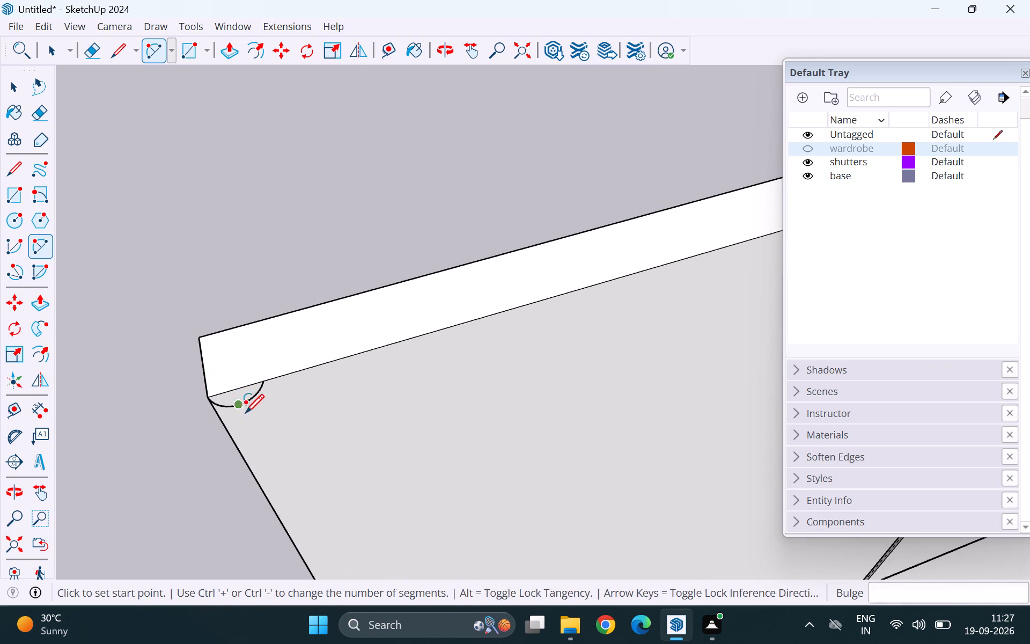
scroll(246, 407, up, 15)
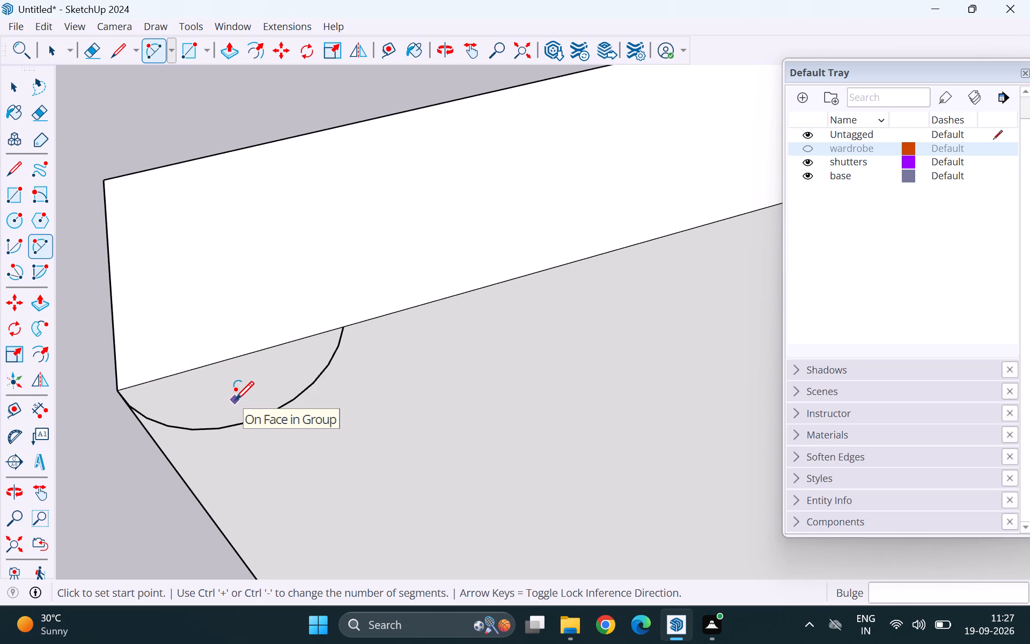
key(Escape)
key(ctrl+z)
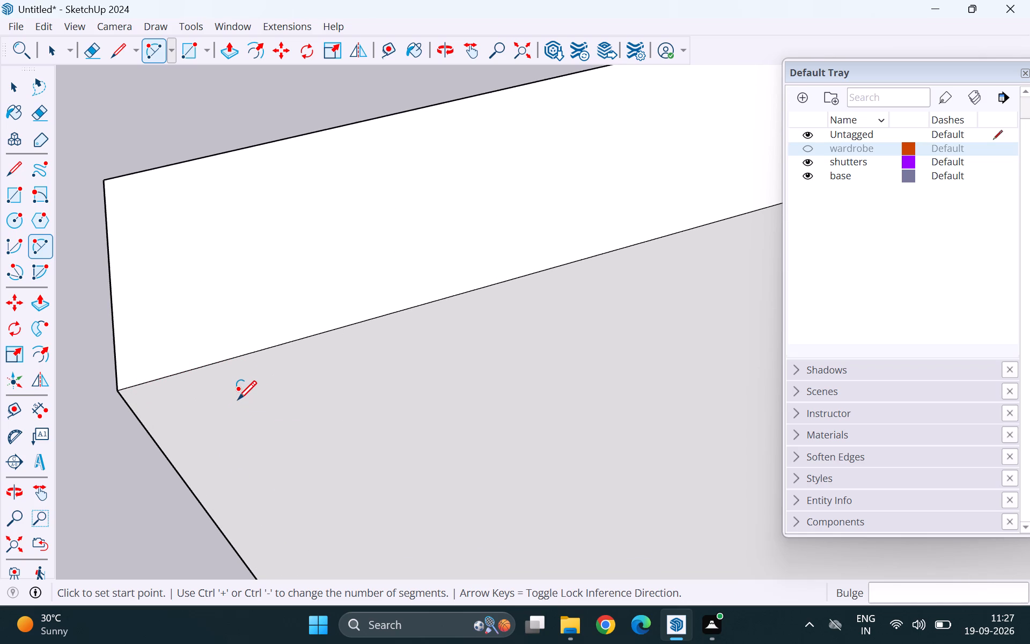
Open the shutters' group and draw a half-circle arc 1/4" long with a 1/8" bulge from the first shutter's top front corner.
key(space)
double_click(258, 384)
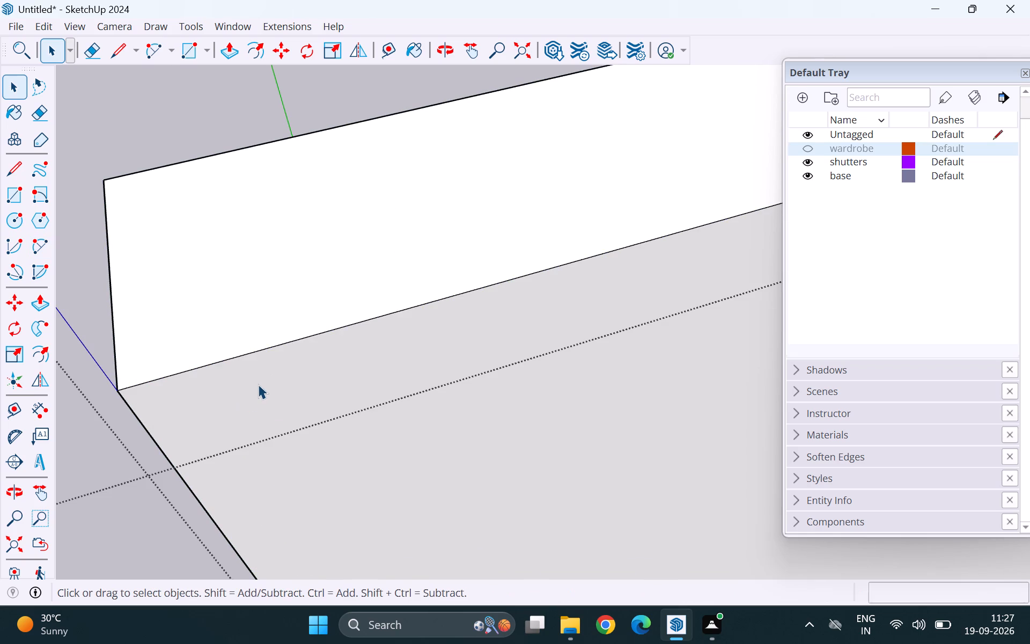
double_click(258, 384)
scroll(181, 387, up, 1)
key(a)
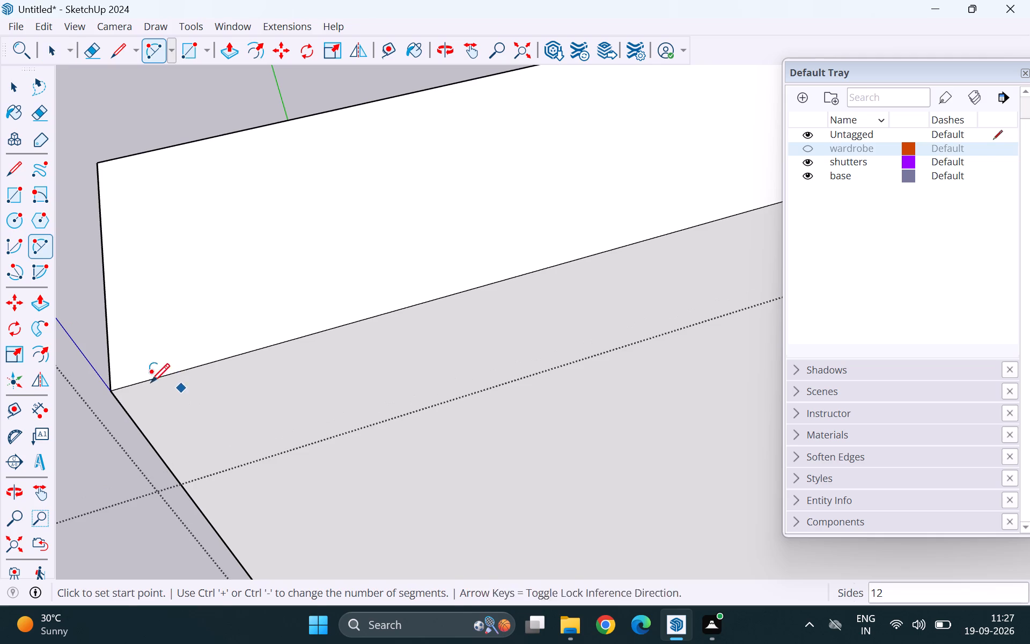
click(116, 393)
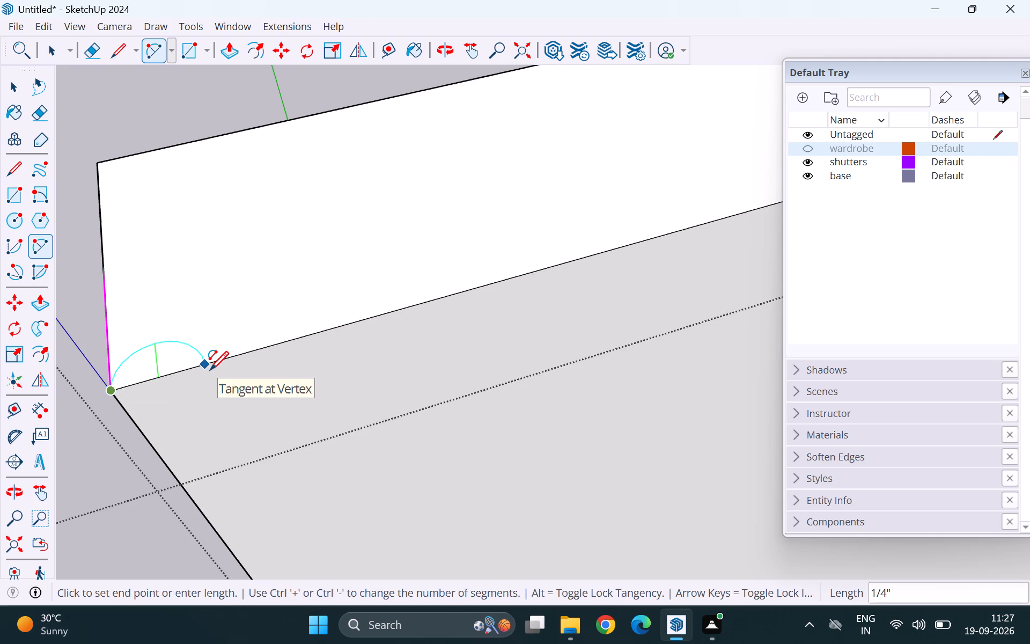
click(207, 365)
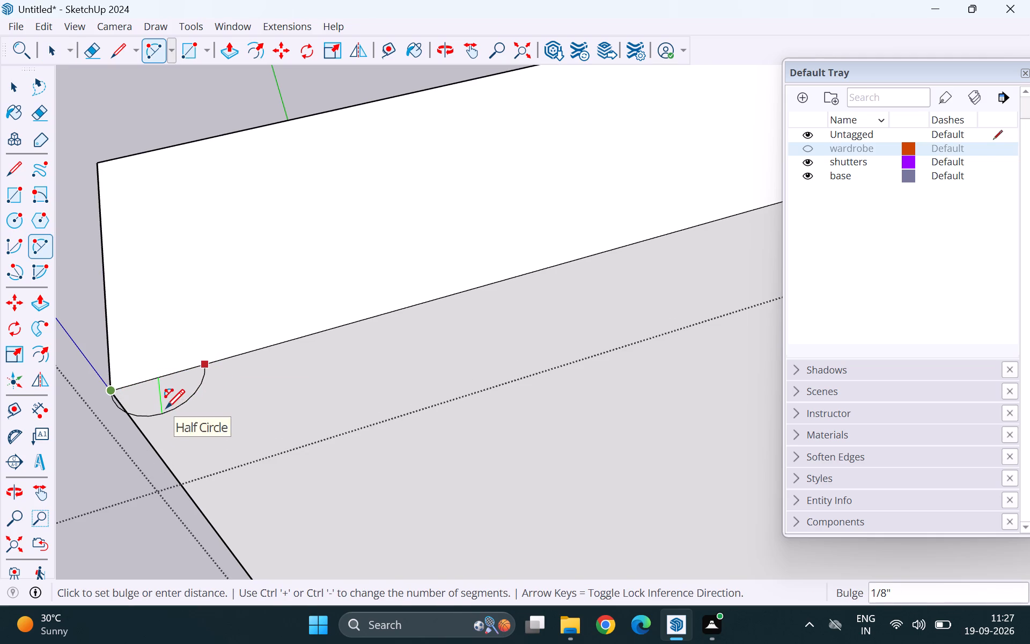
click(166, 406)
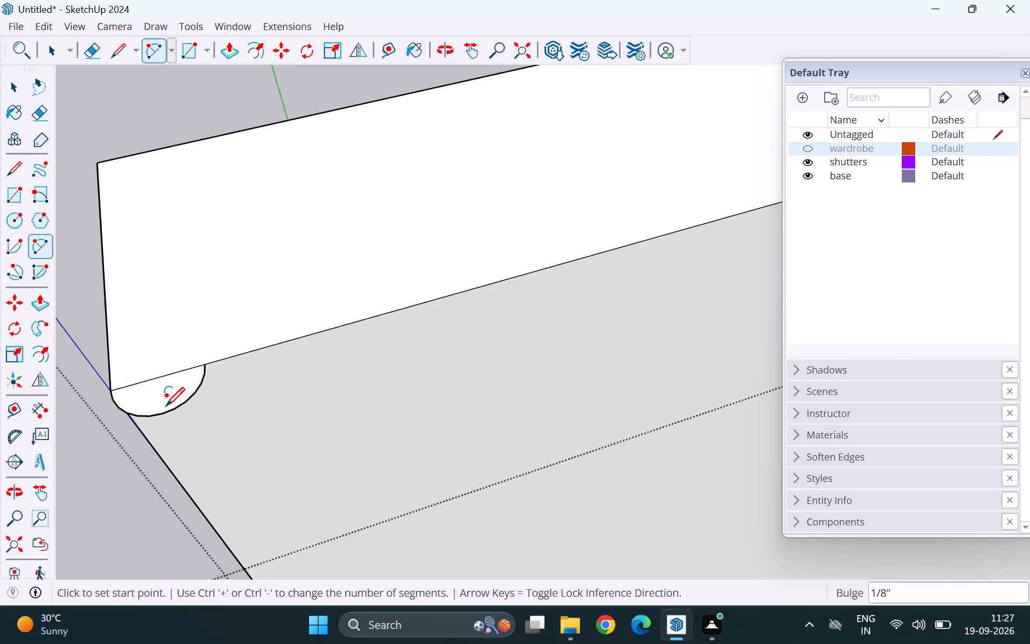
key(space)
Make a group of the half-round face and its edges at the first shutter's top corner.
scroll(151, 398, down, 6)
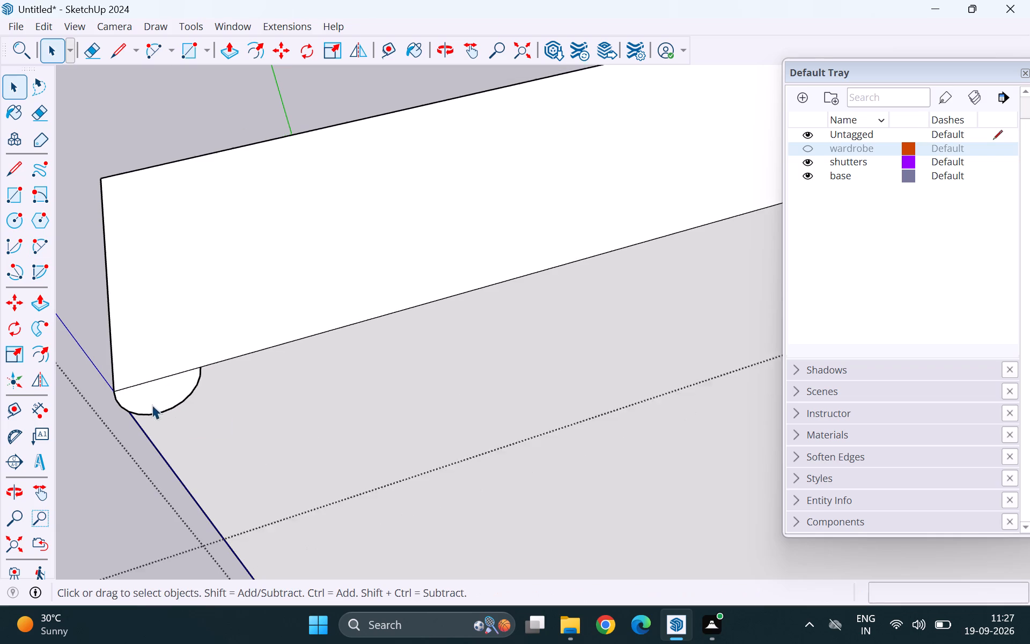
click(160, 393)
click(160, 393)
click(160, 393)
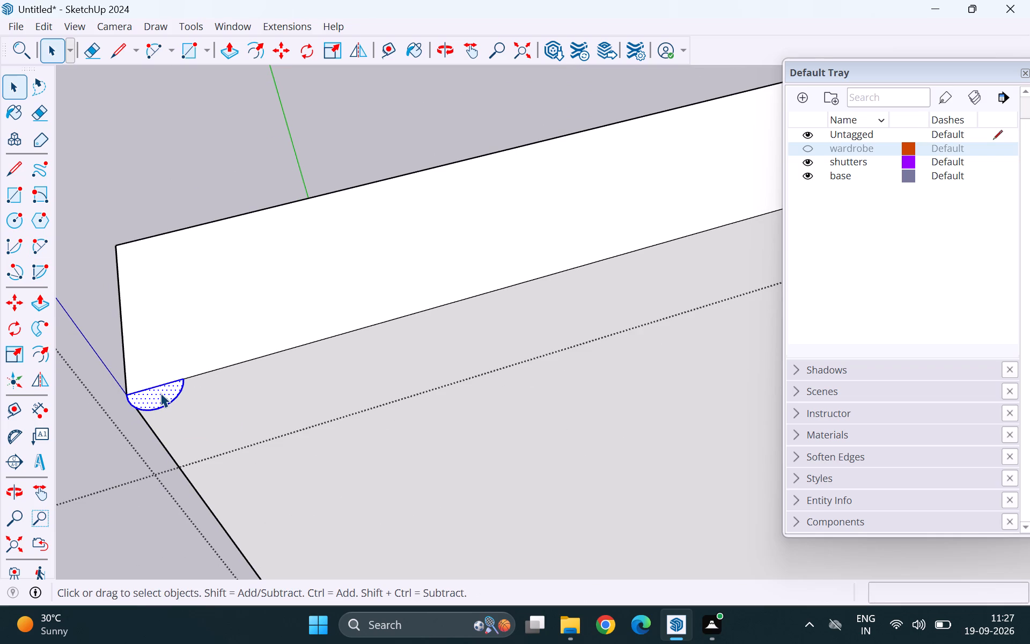
right_click(160, 393)
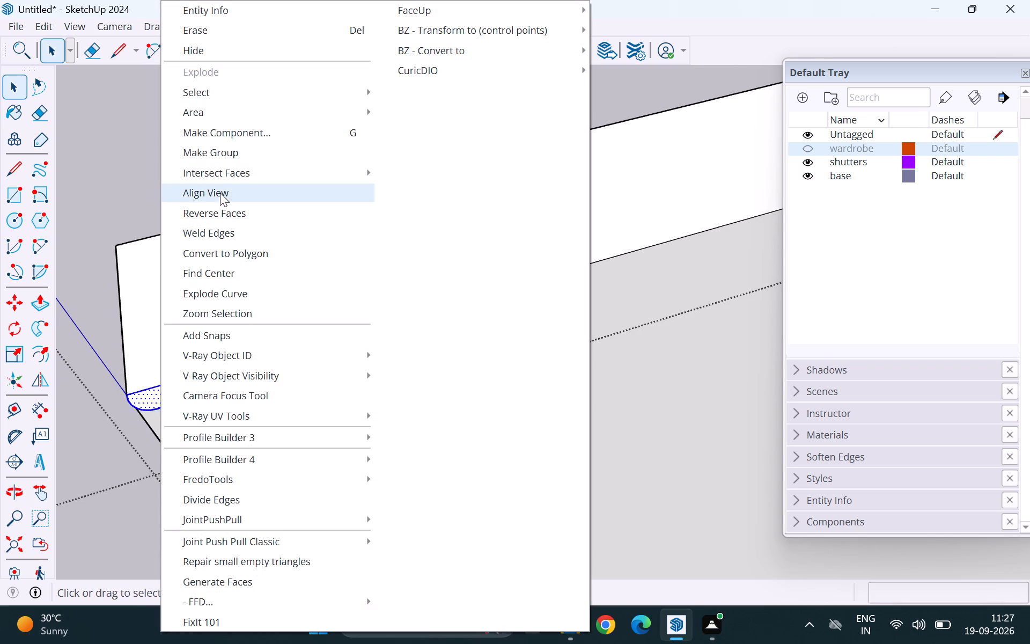
click(229, 161)
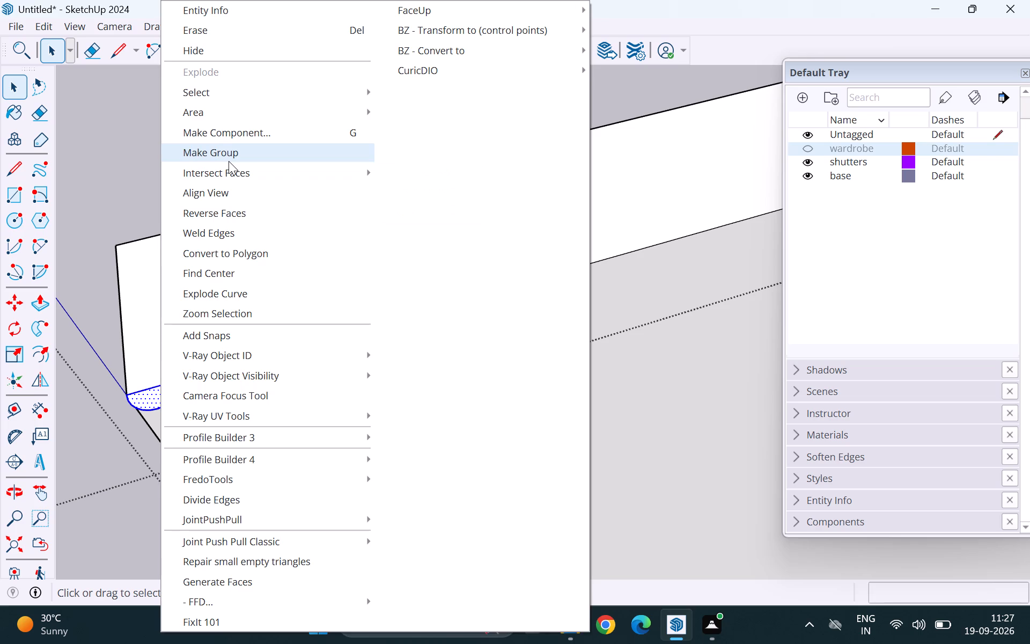
scroll(112, 412, down, 6)
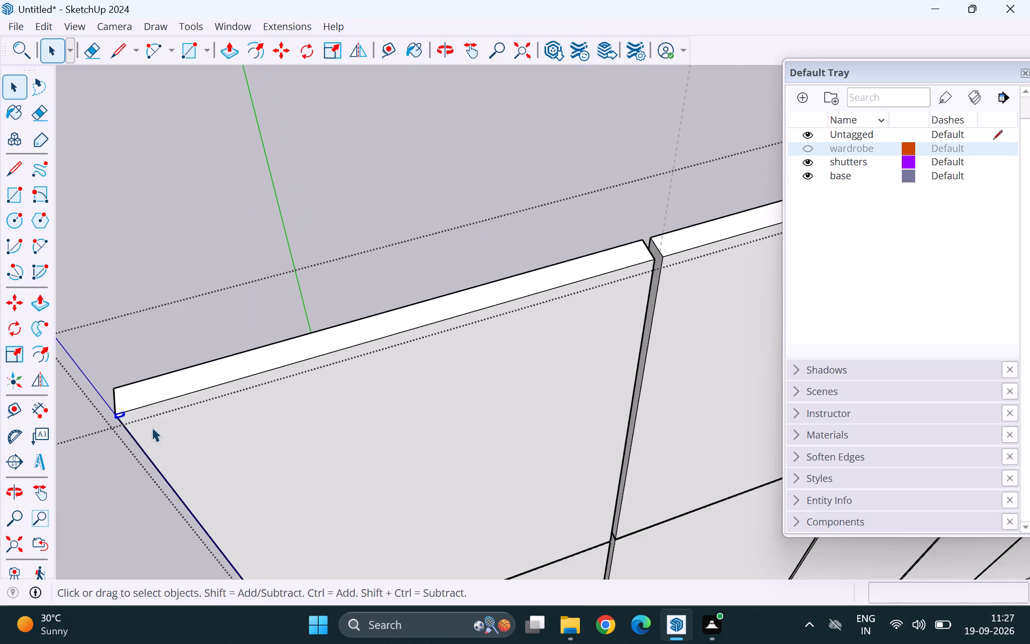
scroll(113, 411, up, 17)
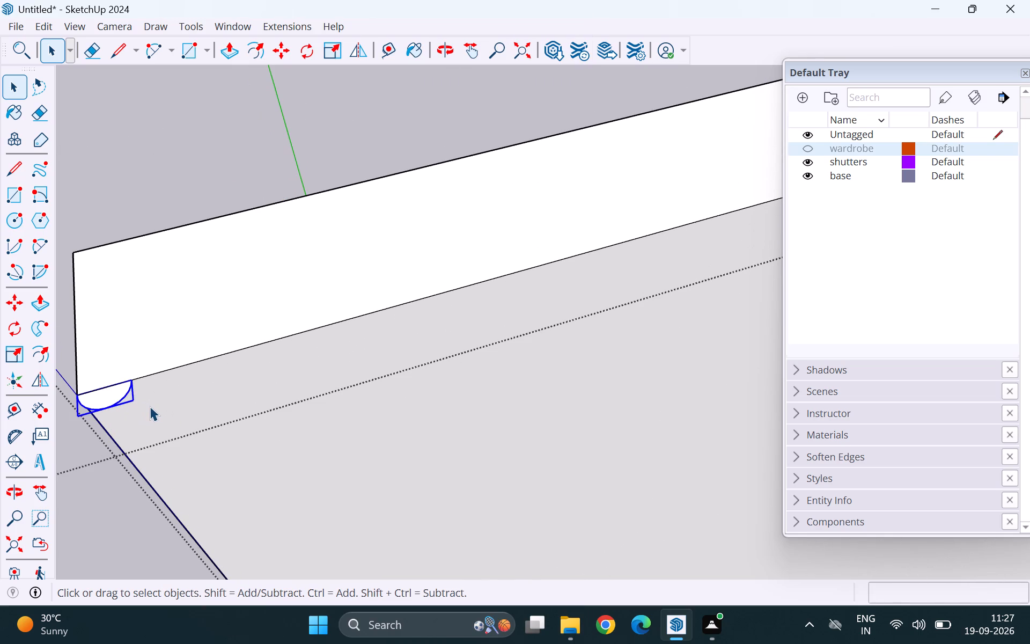
scroll(157, 386, down, 6)
scroll(139, 397, up, 10)
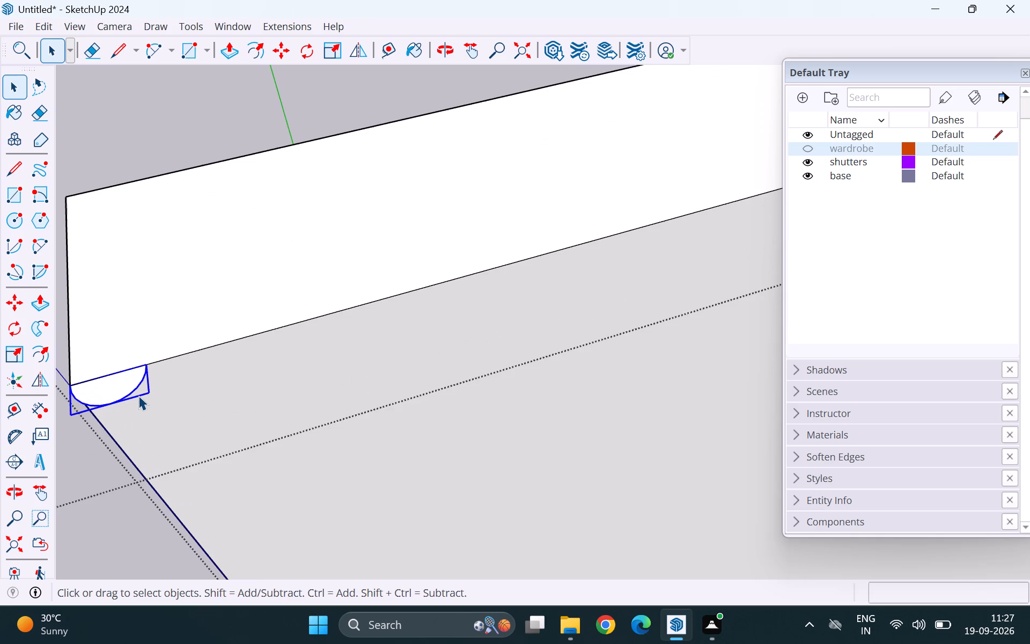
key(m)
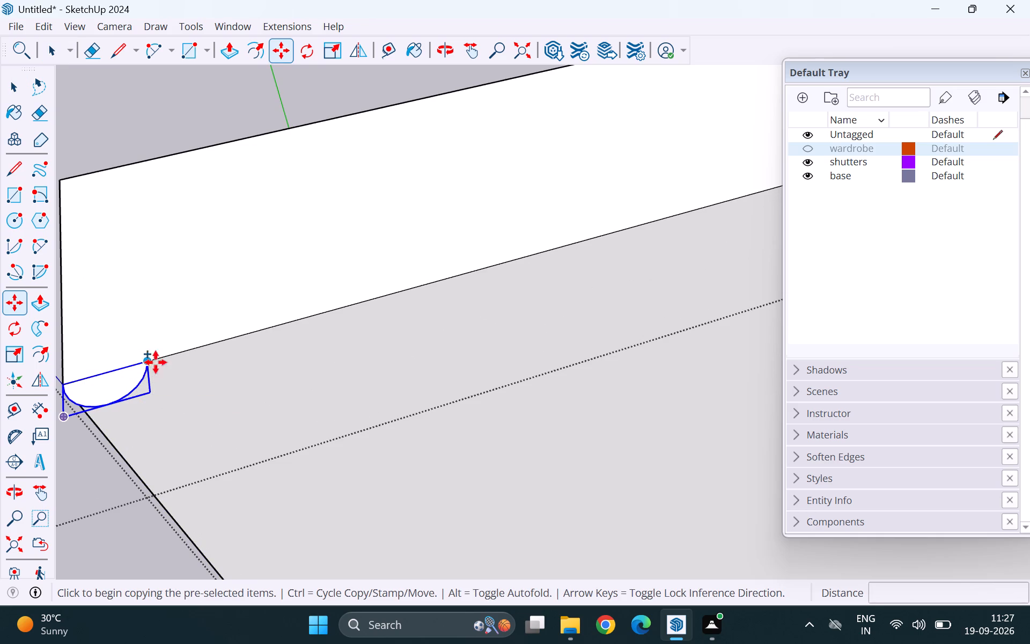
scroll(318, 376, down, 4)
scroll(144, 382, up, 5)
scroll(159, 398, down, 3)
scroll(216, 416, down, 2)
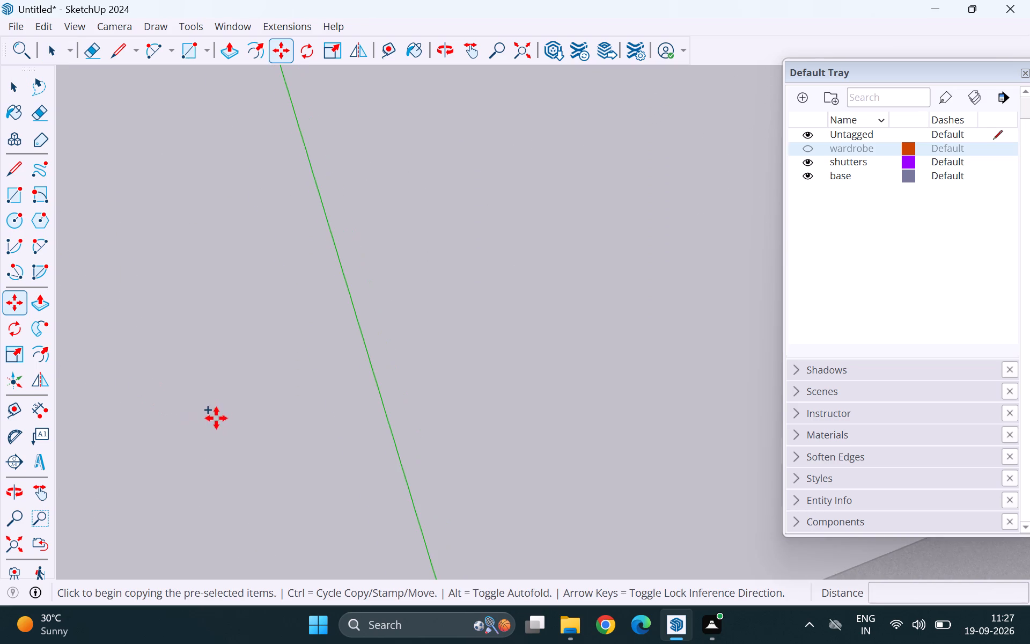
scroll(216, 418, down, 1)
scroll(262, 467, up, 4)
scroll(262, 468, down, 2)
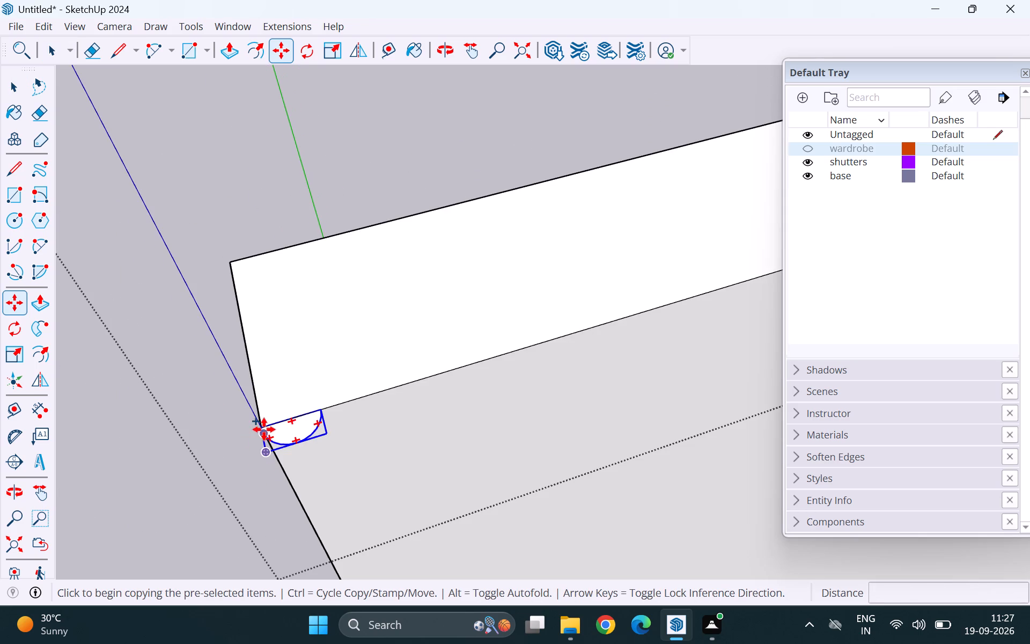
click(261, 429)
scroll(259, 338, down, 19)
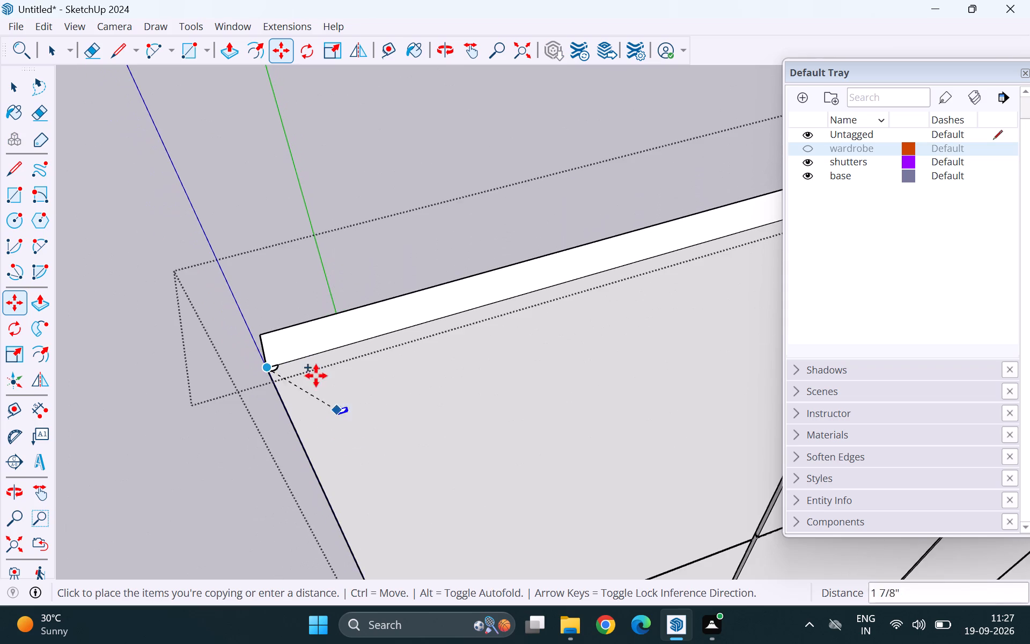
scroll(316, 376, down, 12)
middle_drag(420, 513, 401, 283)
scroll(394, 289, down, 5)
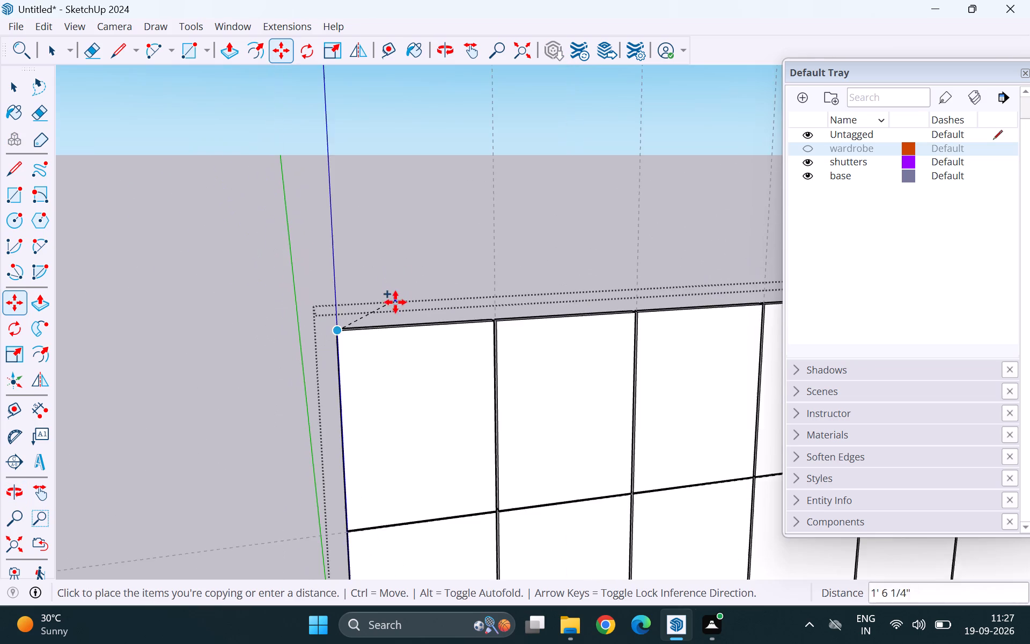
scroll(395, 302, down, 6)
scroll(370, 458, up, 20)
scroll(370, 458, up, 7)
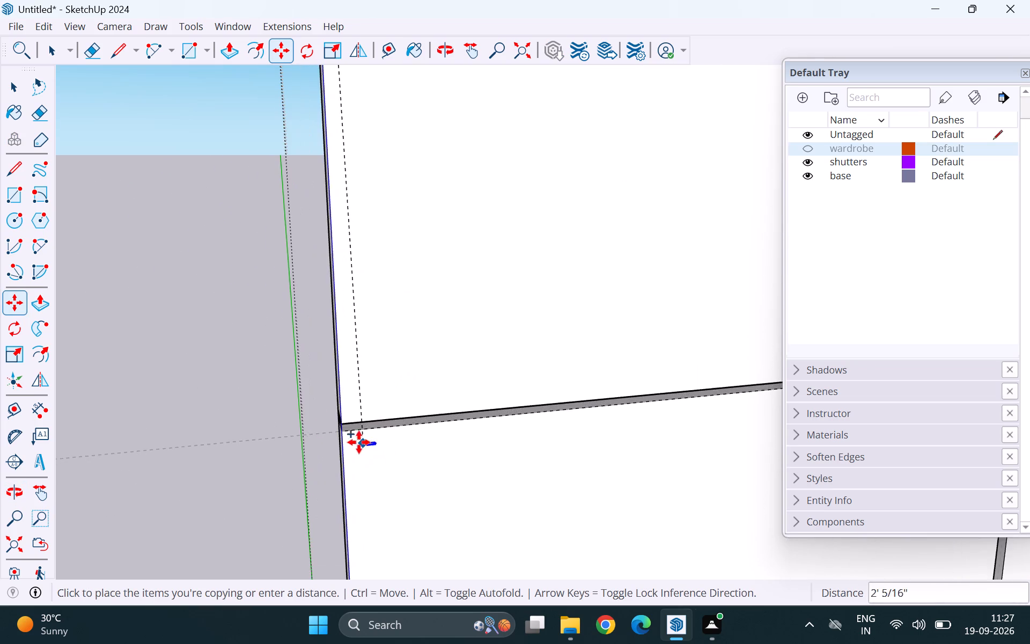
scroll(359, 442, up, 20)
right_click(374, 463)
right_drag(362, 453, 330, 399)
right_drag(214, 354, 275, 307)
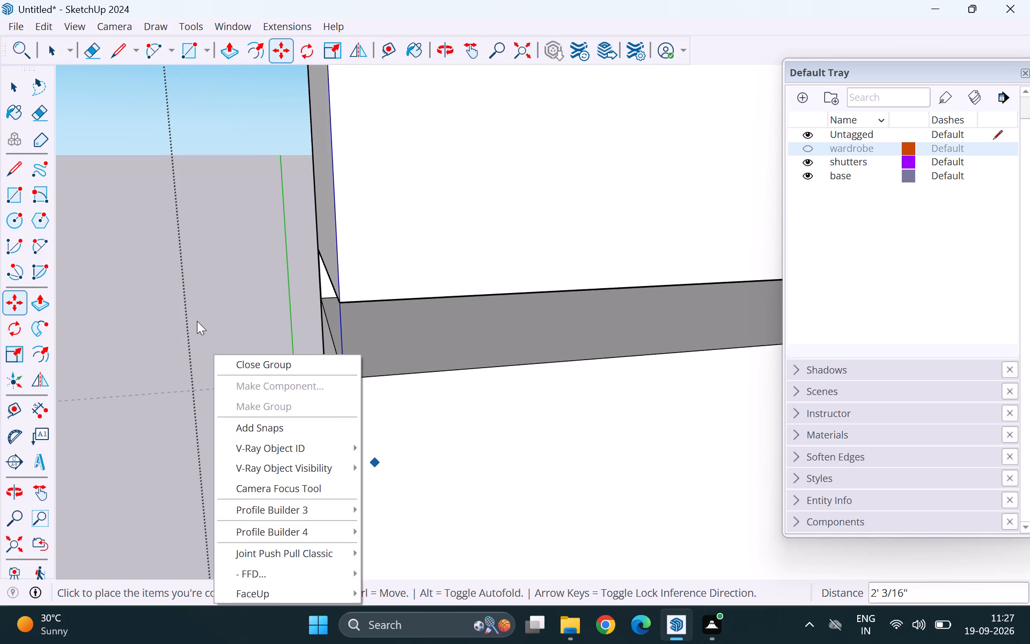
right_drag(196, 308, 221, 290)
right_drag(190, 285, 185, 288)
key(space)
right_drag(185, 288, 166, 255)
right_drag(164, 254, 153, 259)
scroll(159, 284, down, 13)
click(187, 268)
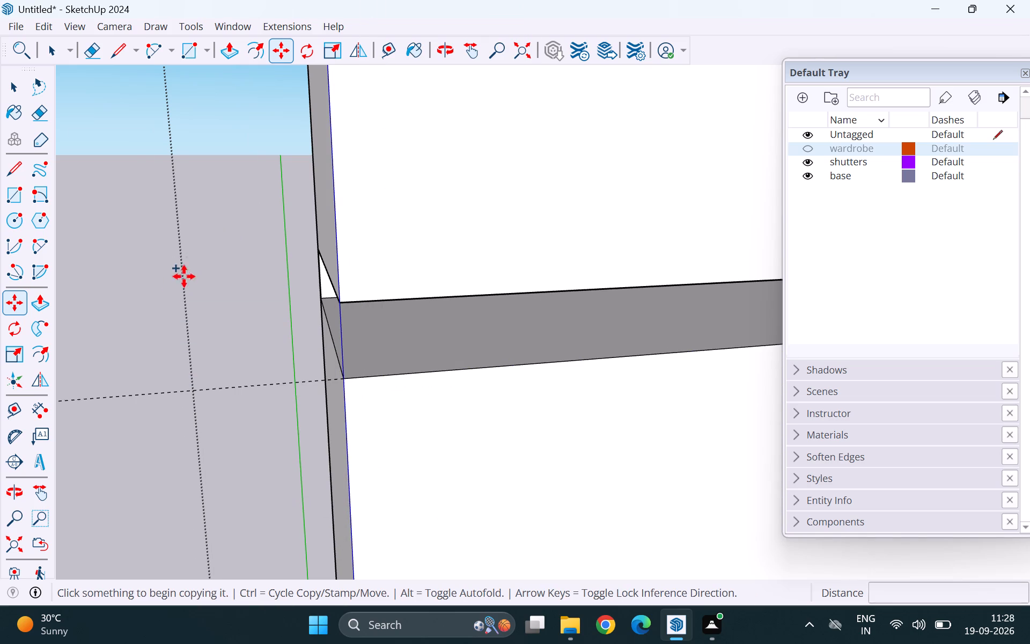
Reopen the shutters' group and copy the half-round profile 2' straight down to the top front corner of the shutter below.
scroll(150, 346, down, 19)
scroll(230, 415, down, 10)
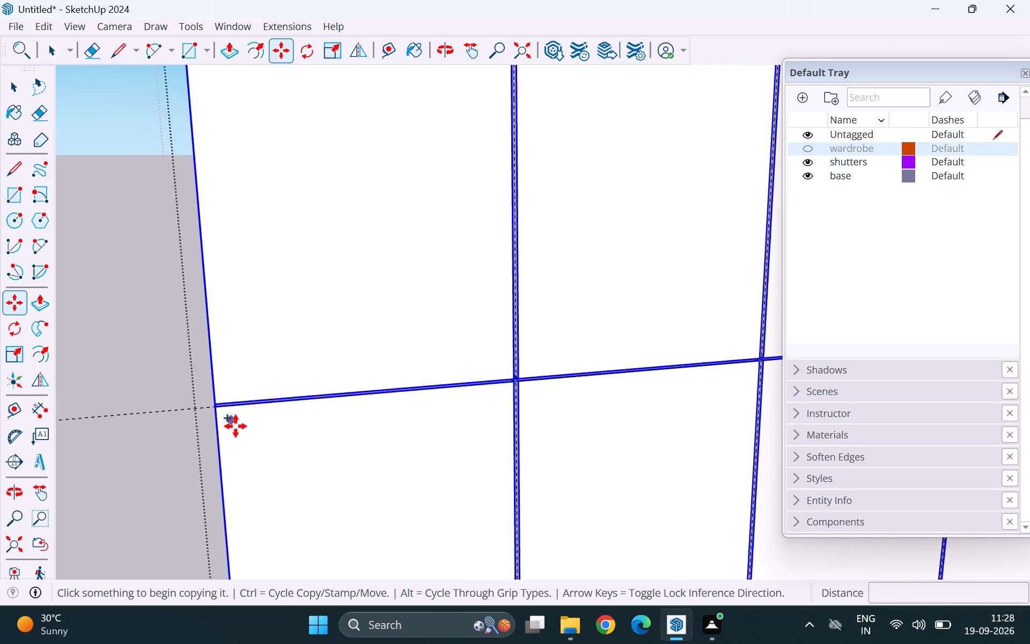
scroll(236, 426, down, 7)
key(space)
double_click(275, 388)
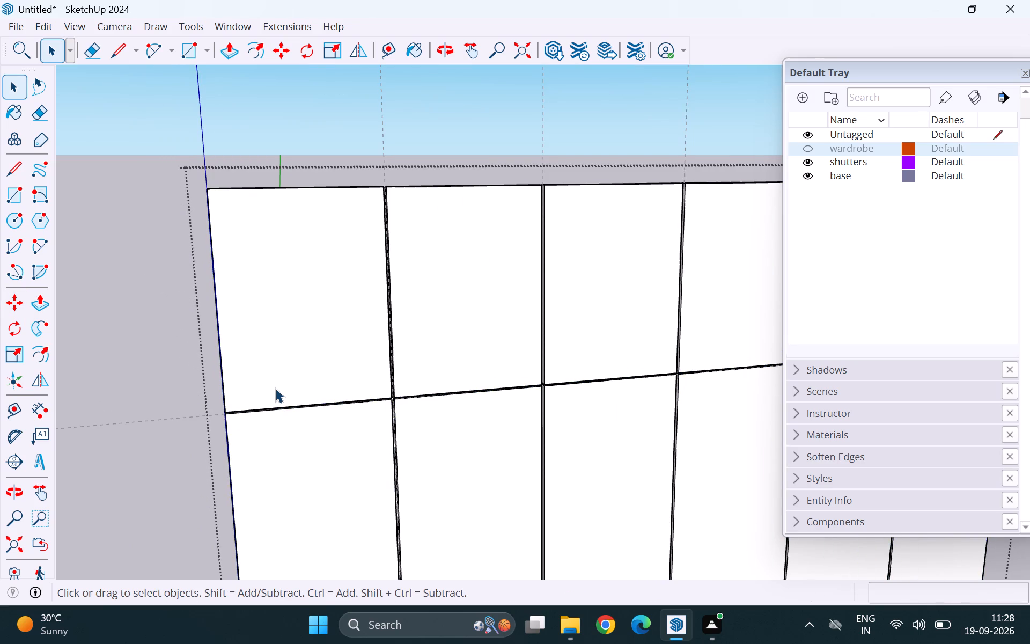
middle_drag(232, 312, 230, 426)
scroll(192, 225, up, 10)
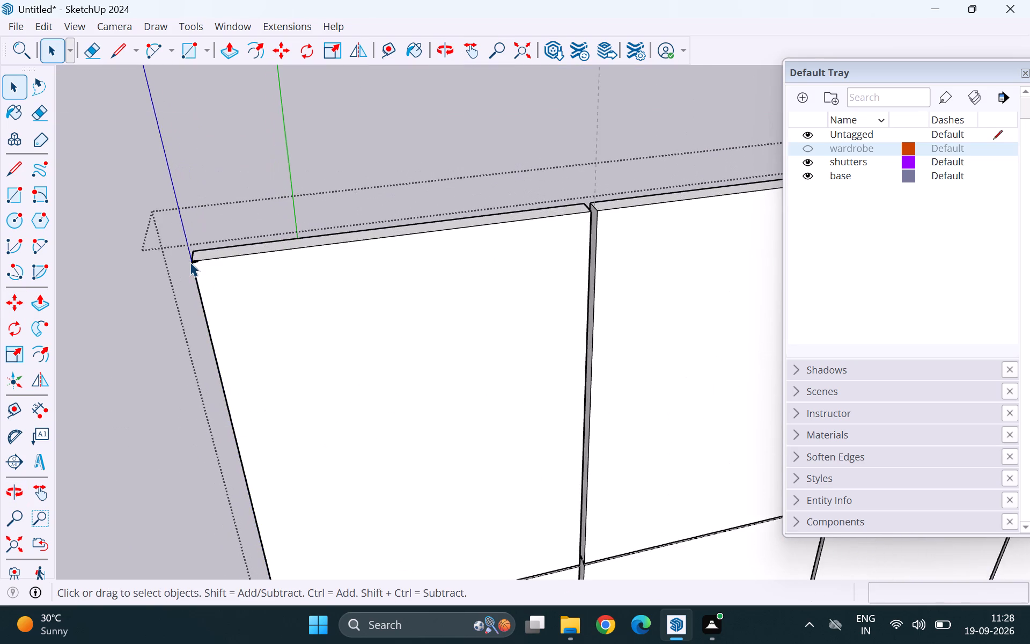
scroll(190, 262, up, 19)
click(209, 253)
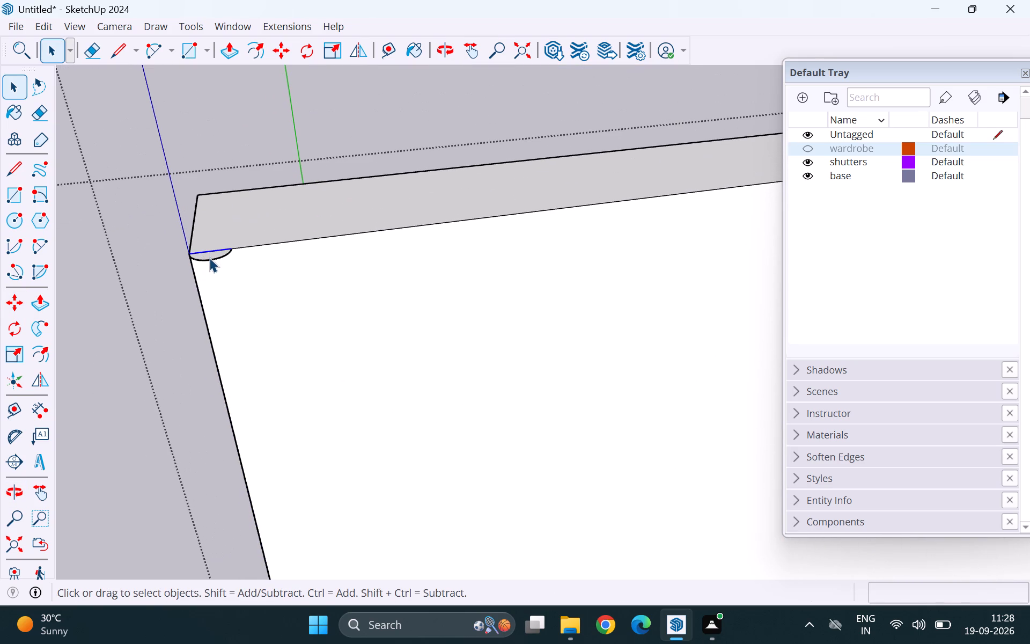
click(210, 257)
scroll(211, 261, up, 1)
middle_drag(211, 261, 203, 362)
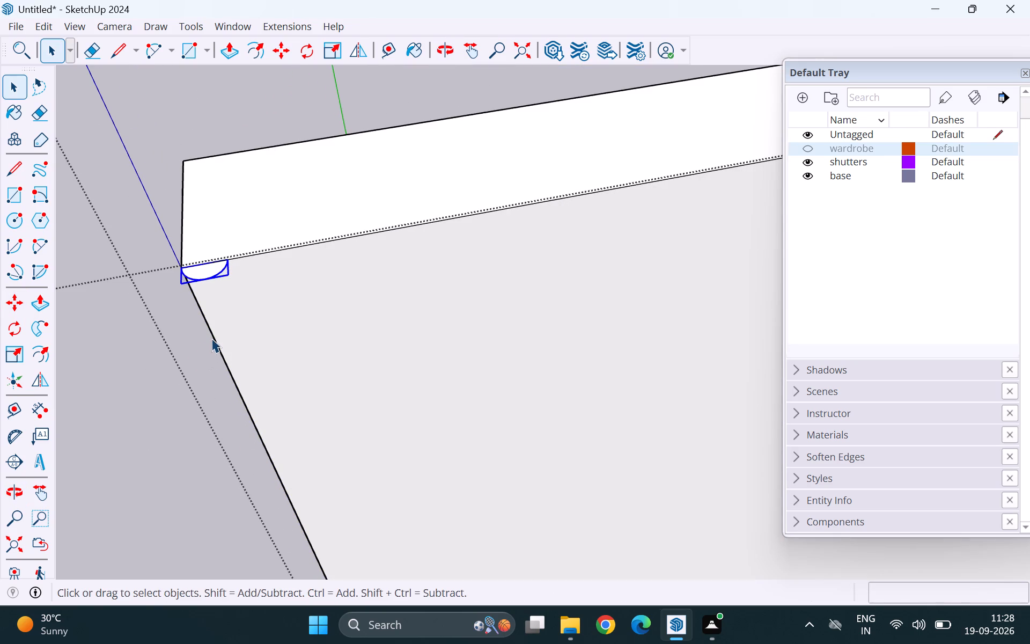
key(m)
middle_drag(144, 339, 234, 347)
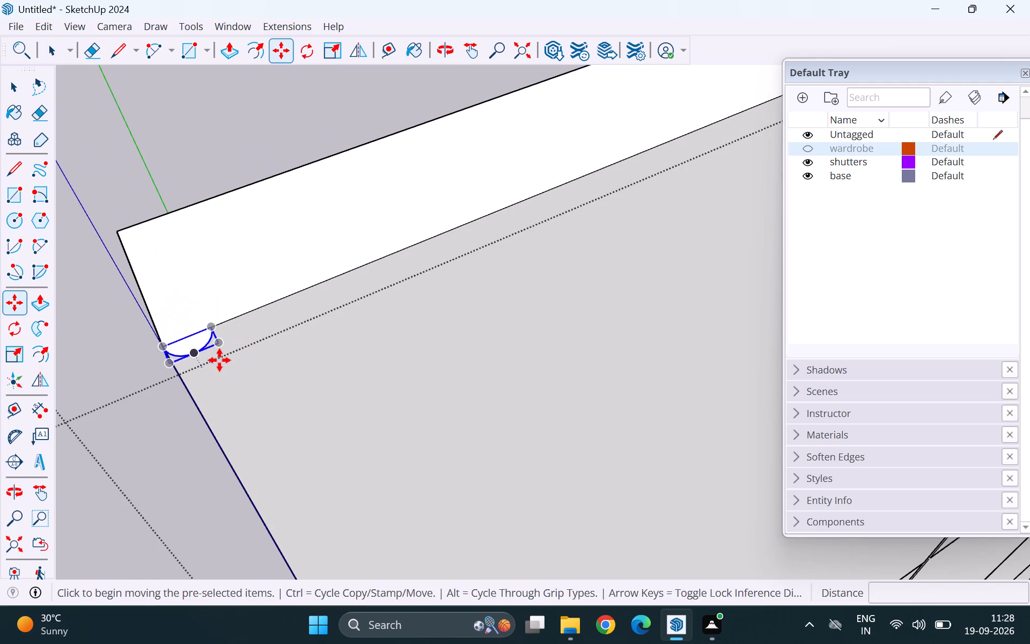
click(163, 347)
scroll(232, 231, down, 20)
scroll(232, 231, down, 17)
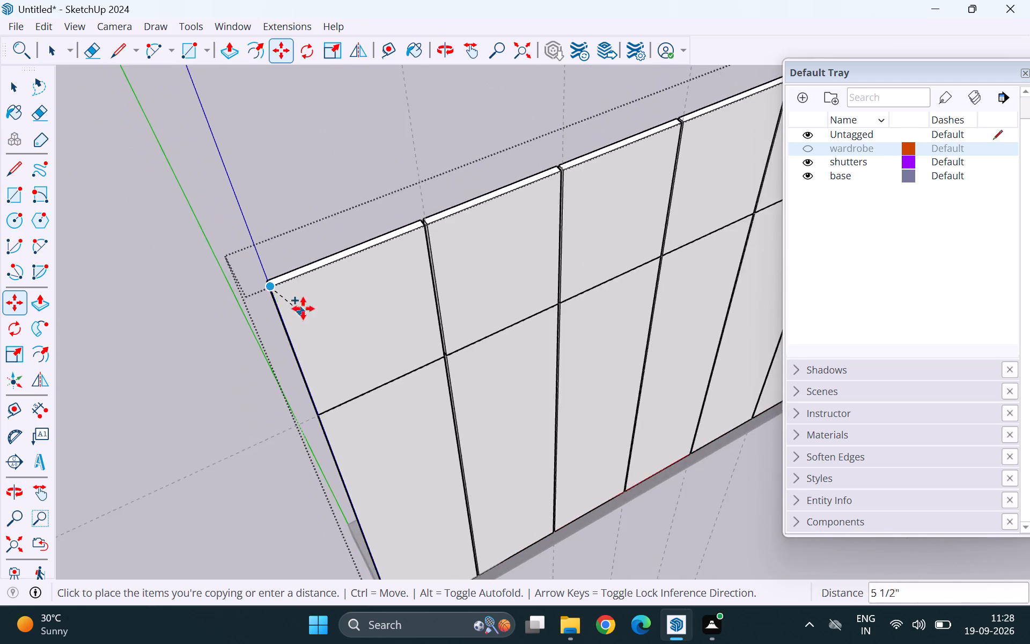
scroll(303, 309, down, 3)
scroll(311, 390, up, 6)
scroll(316, 374, up, 20)
scroll(316, 374, up, 6)
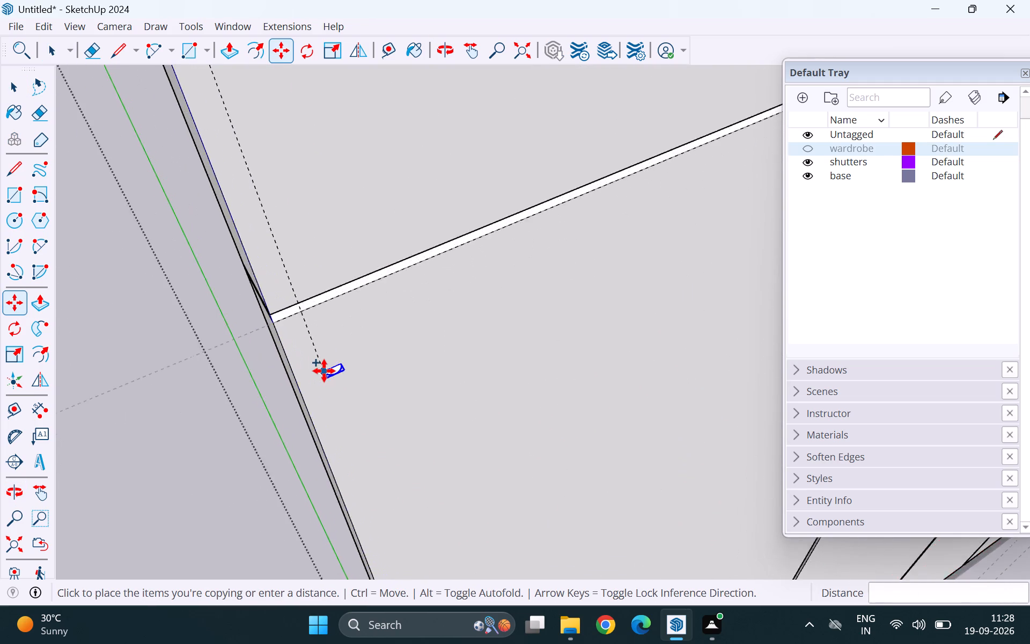
key(Up)
scroll(279, 336, up, 9)
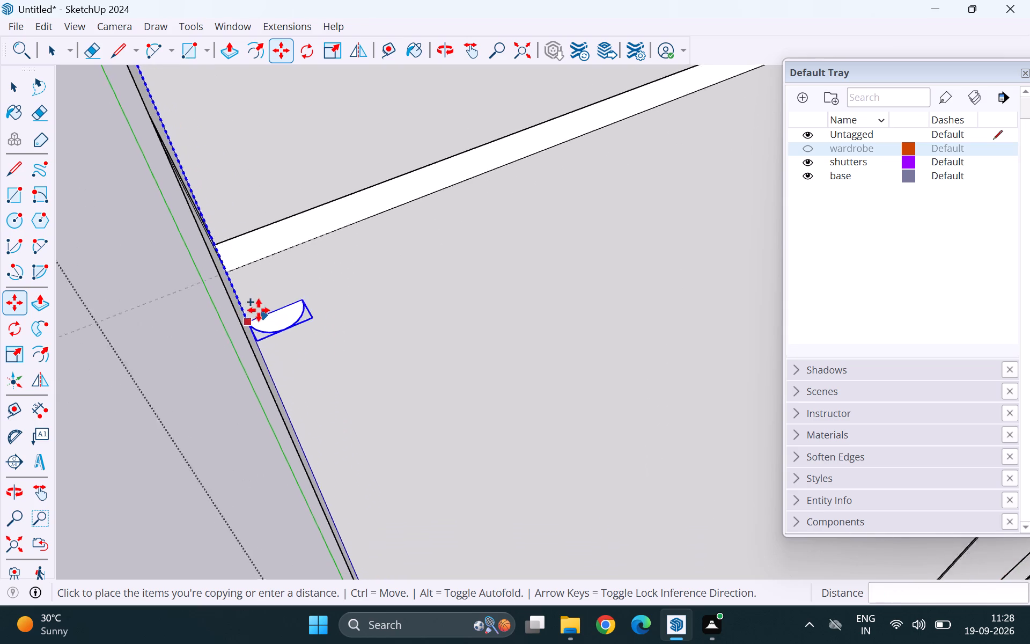
scroll(259, 310, up, 8)
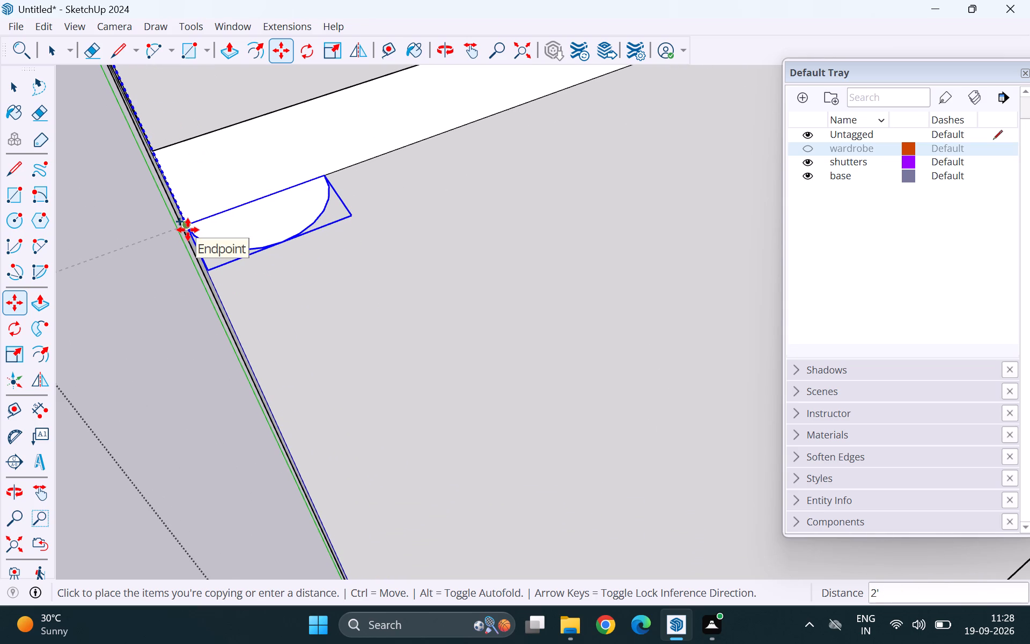
click(188, 230)
scroll(120, 321, down, 7)
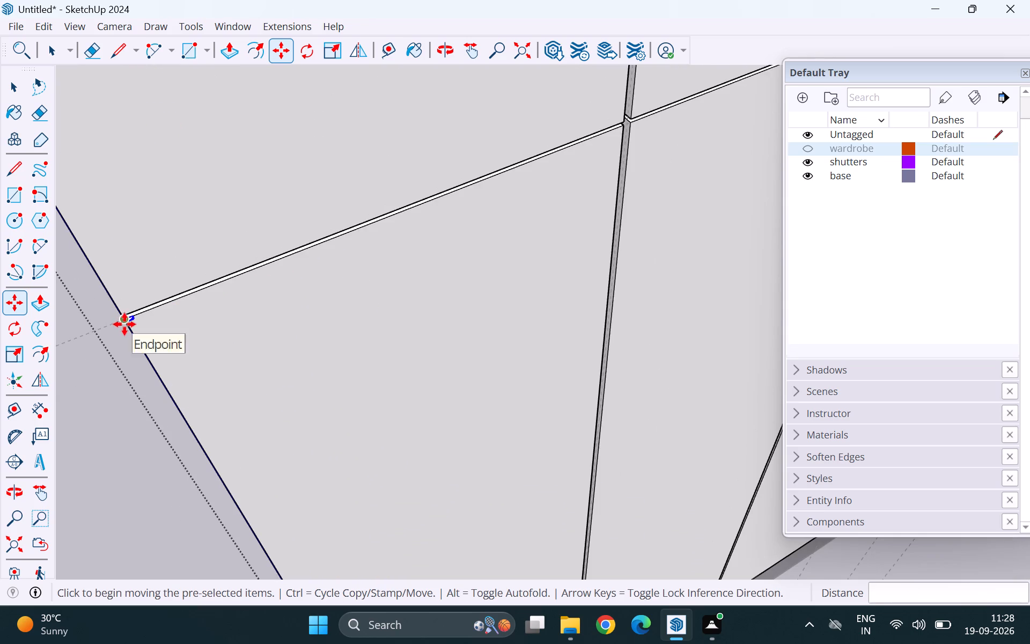
Copy the half-round profile about 1' 5 9/16" along the lower shutter's top front edge to its opposite corner.
scroll(136, 317, up, 15)
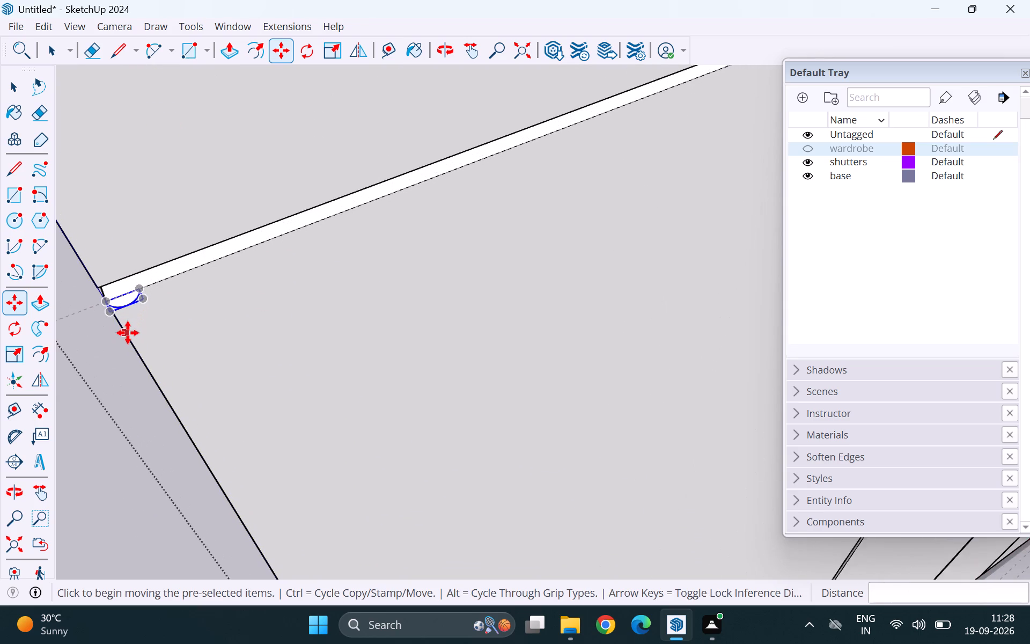
key(m)
scroll(127, 332, up, 5)
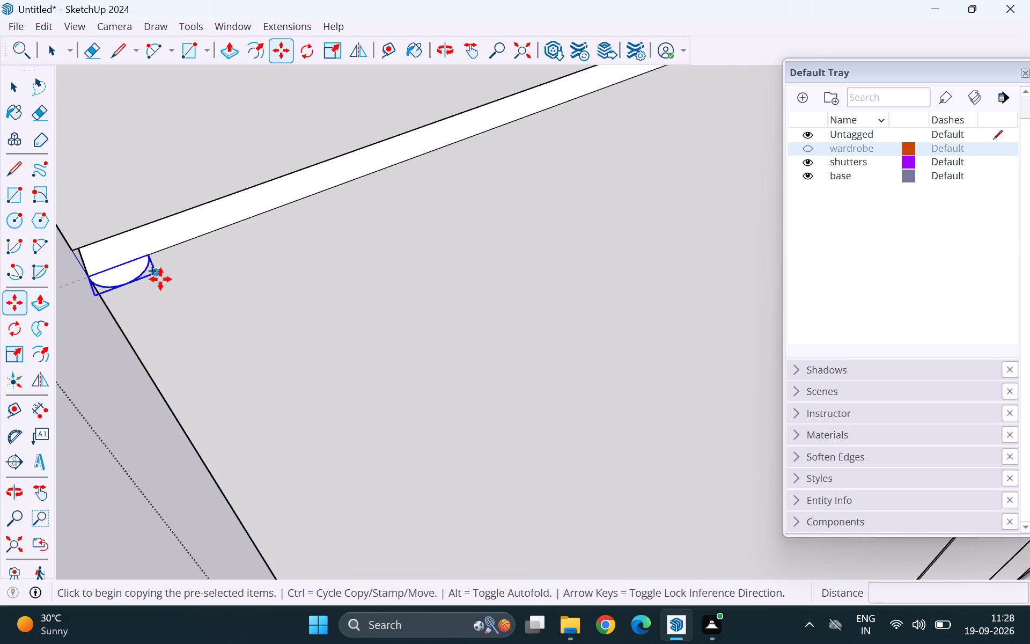
click(146, 255)
scroll(108, 358, down, 6)
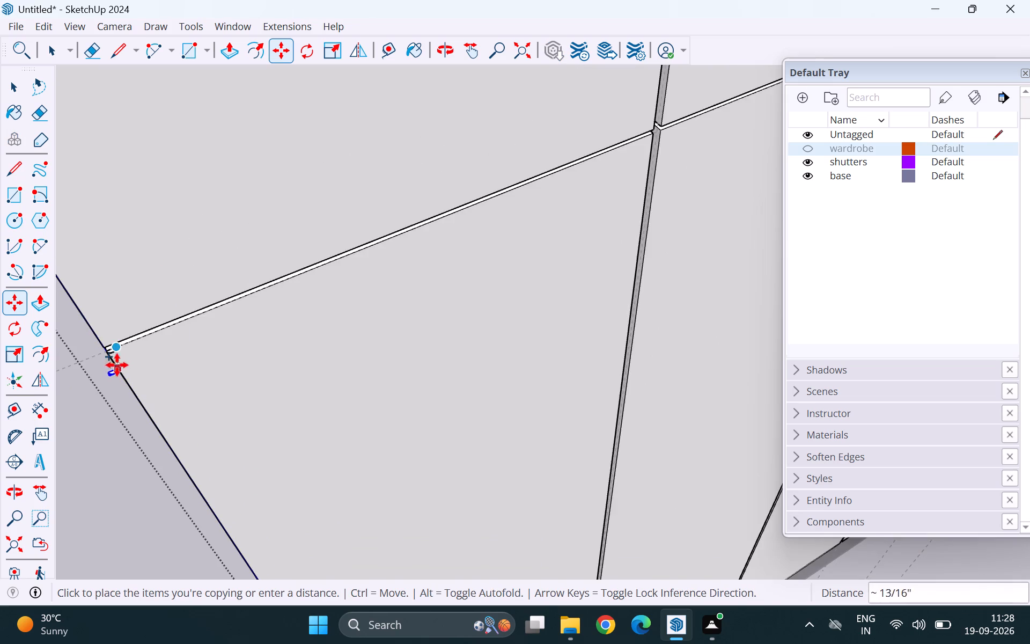
scroll(117, 365, down, 7)
scroll(454, 235, up, 19)
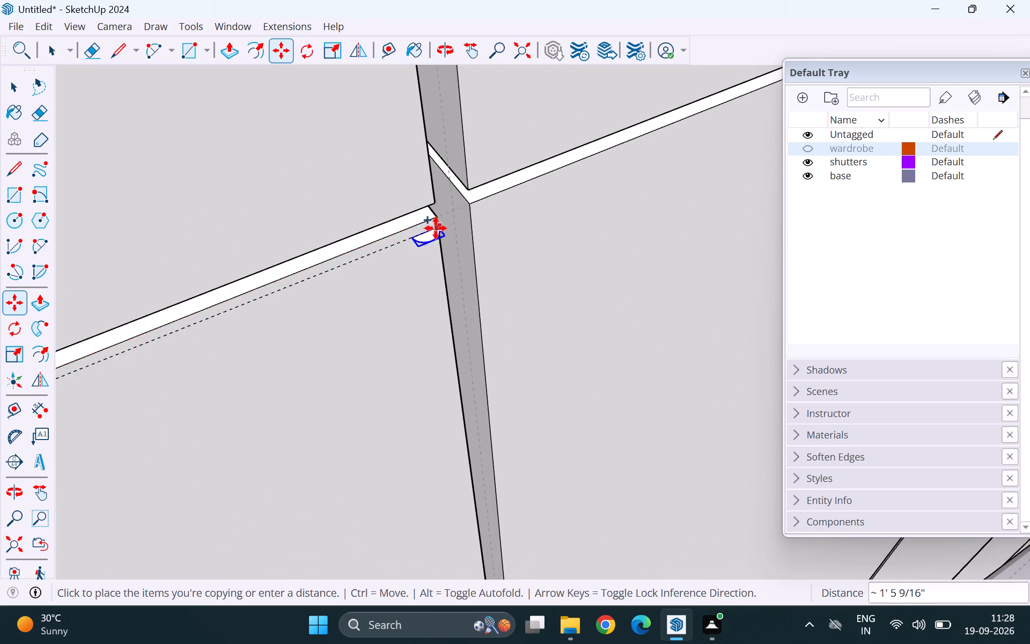
scroll(436, 228, up, 9)
click(439, 209)
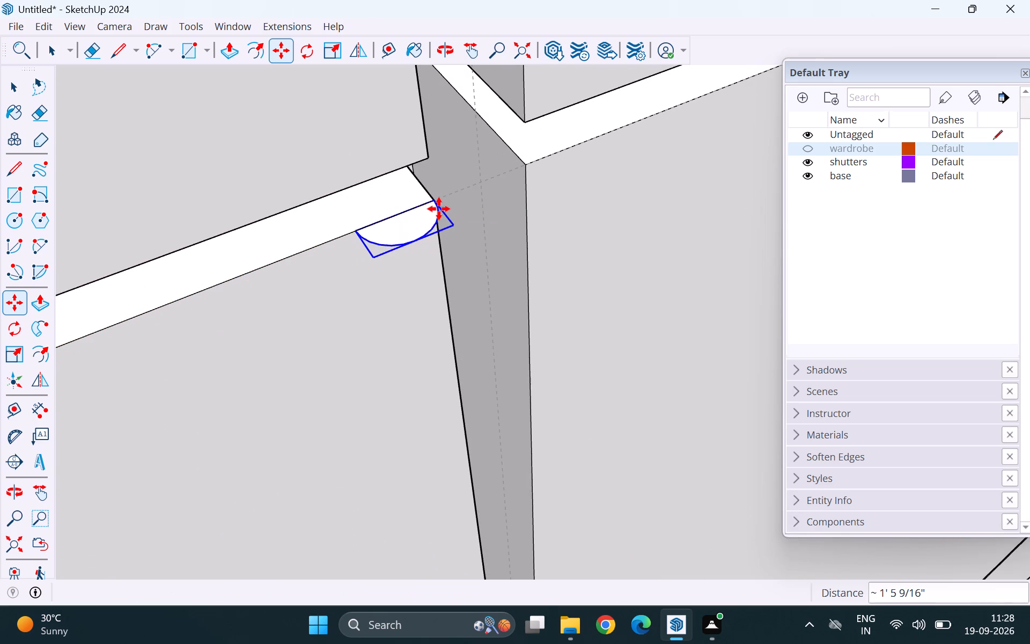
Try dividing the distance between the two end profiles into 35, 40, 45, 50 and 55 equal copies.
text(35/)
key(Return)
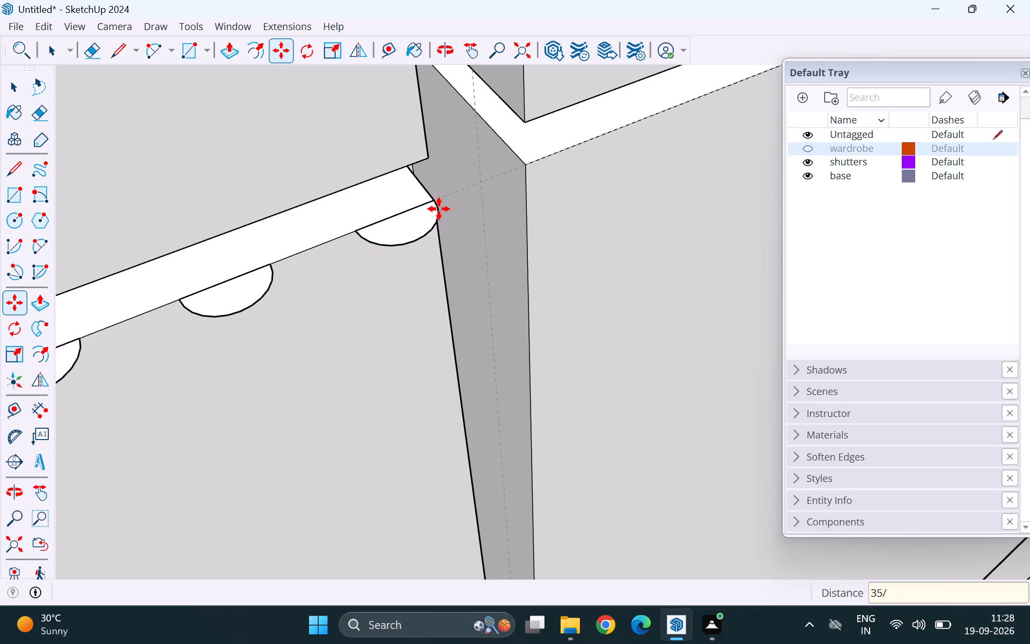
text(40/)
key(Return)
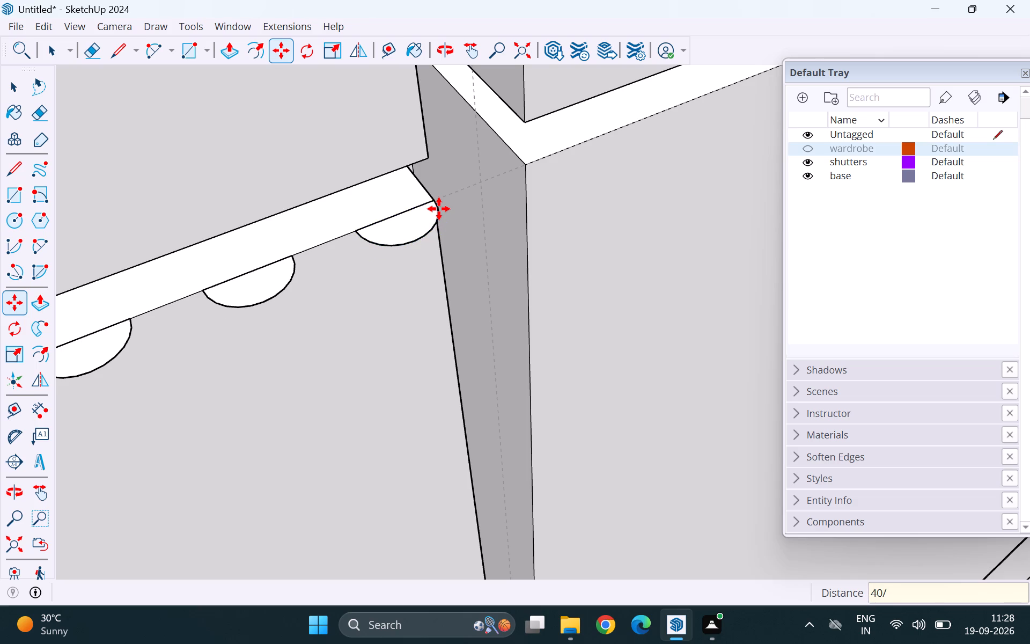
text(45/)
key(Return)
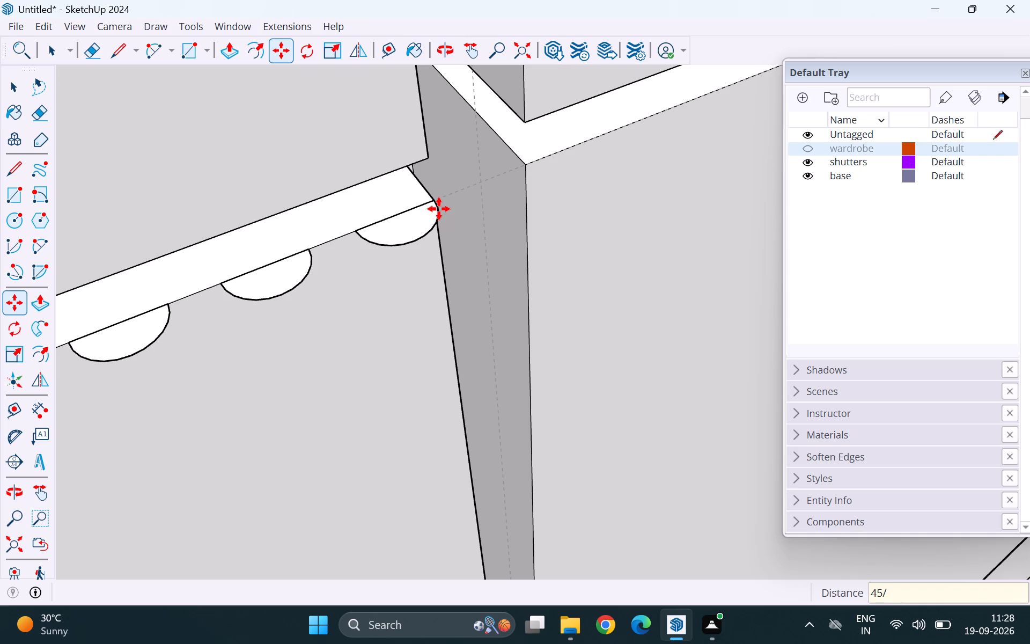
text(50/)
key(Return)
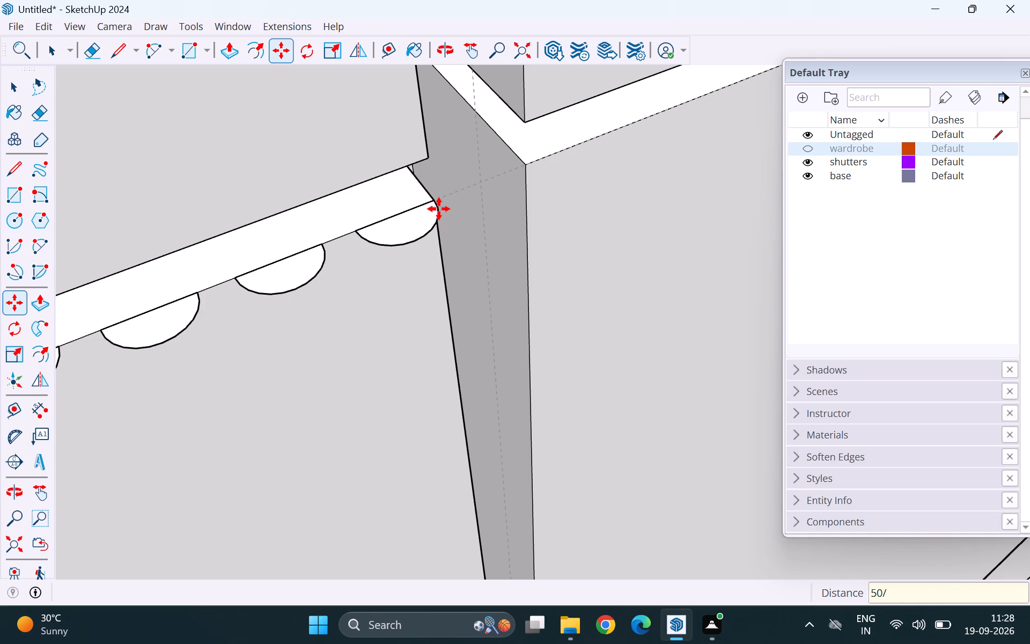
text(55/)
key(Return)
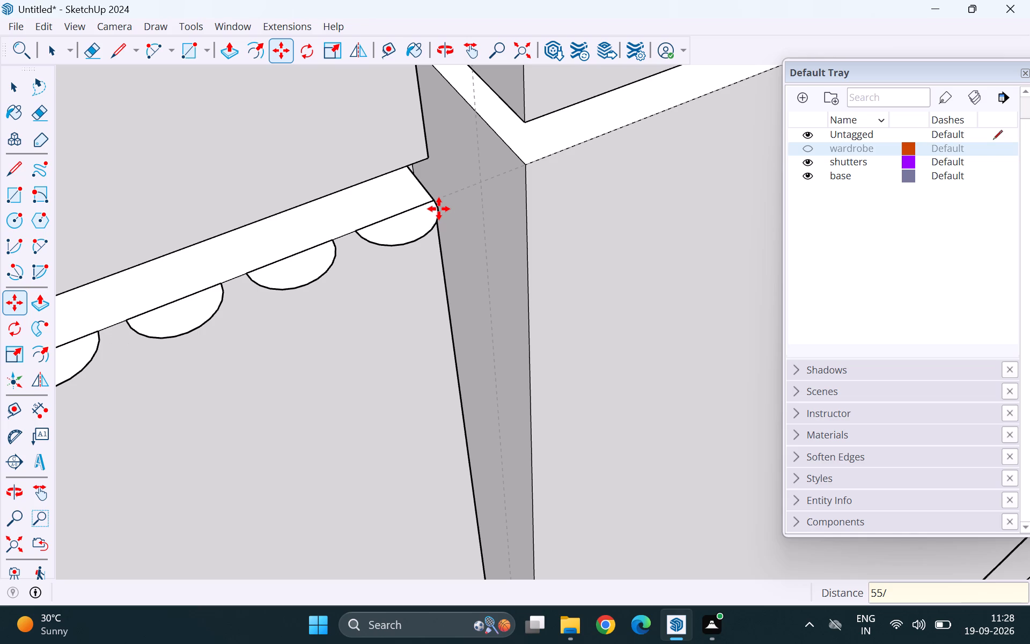
Divide the distance between the two end profiles into 60 equally spaced copies along the shutter's top edge.
text(60/)
key(Return)
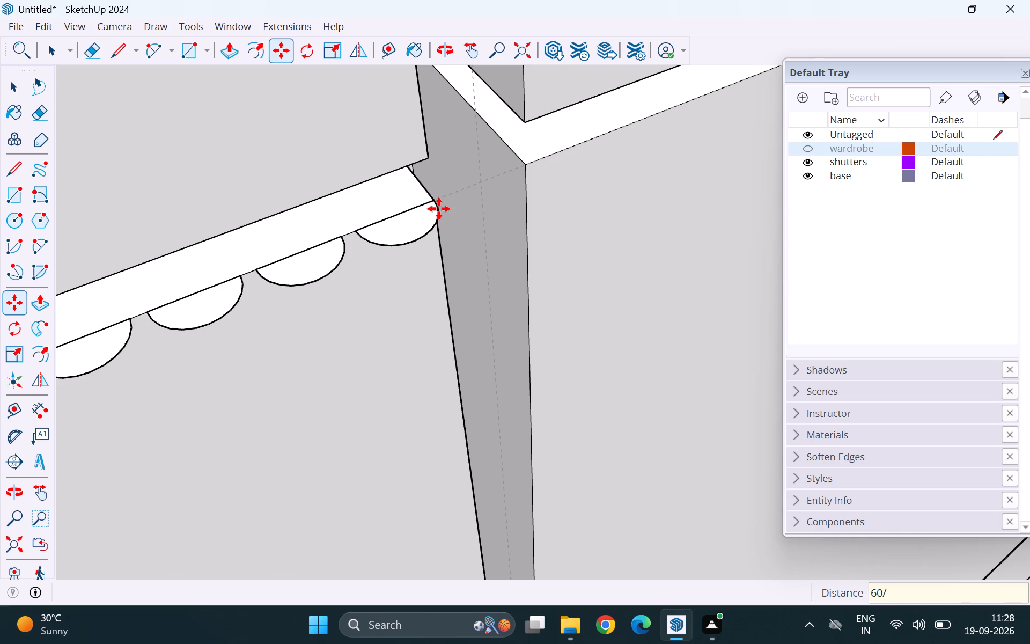
key(space)
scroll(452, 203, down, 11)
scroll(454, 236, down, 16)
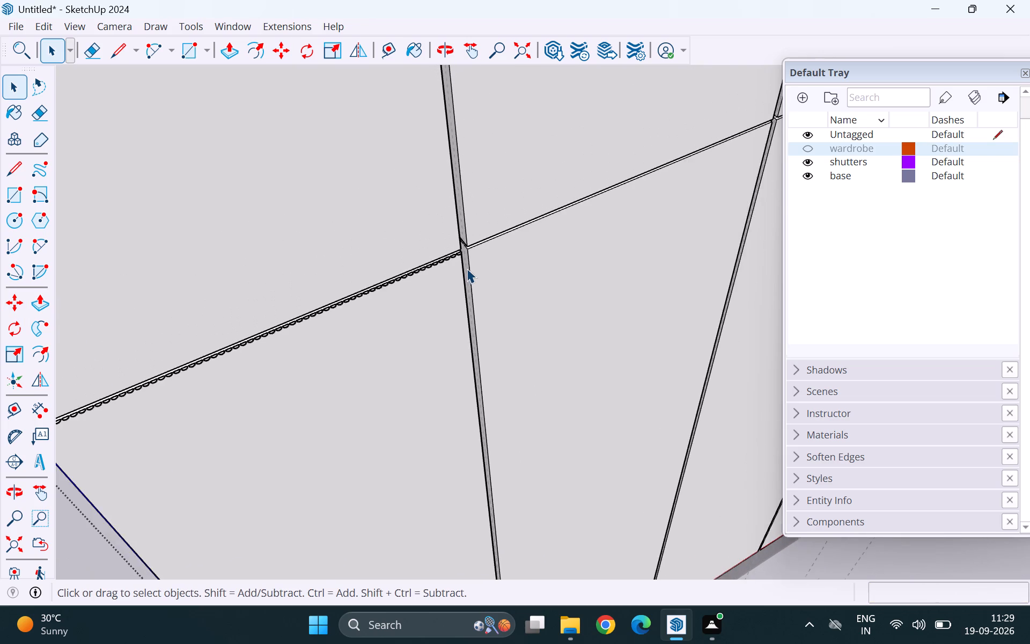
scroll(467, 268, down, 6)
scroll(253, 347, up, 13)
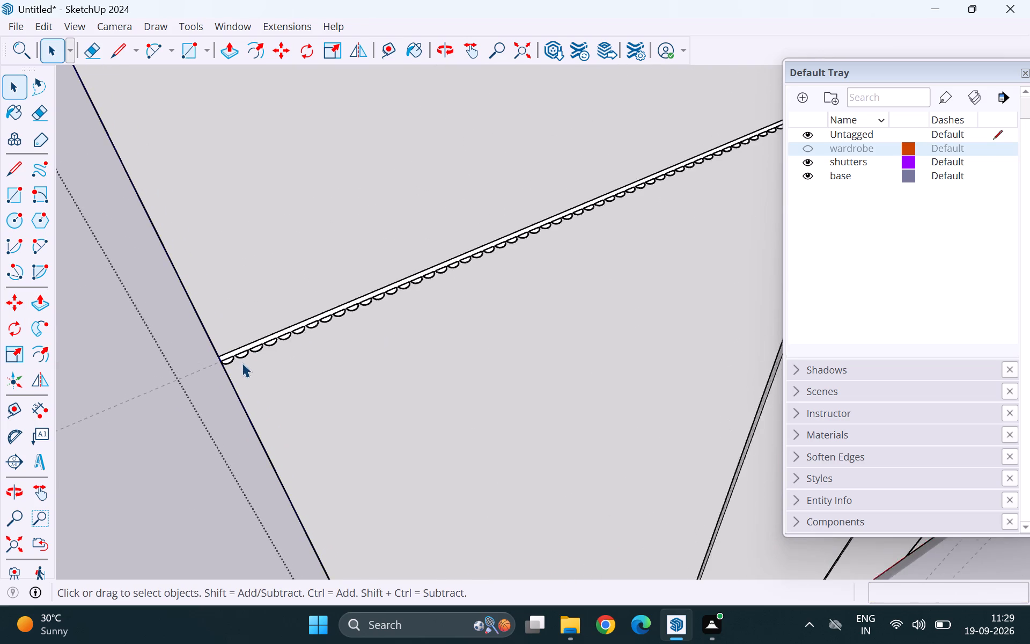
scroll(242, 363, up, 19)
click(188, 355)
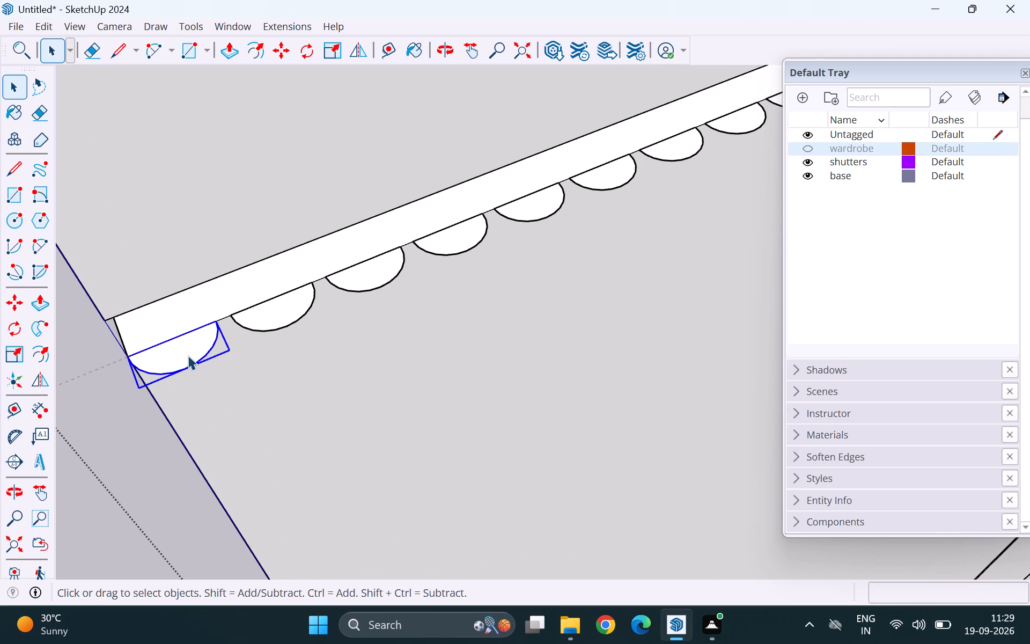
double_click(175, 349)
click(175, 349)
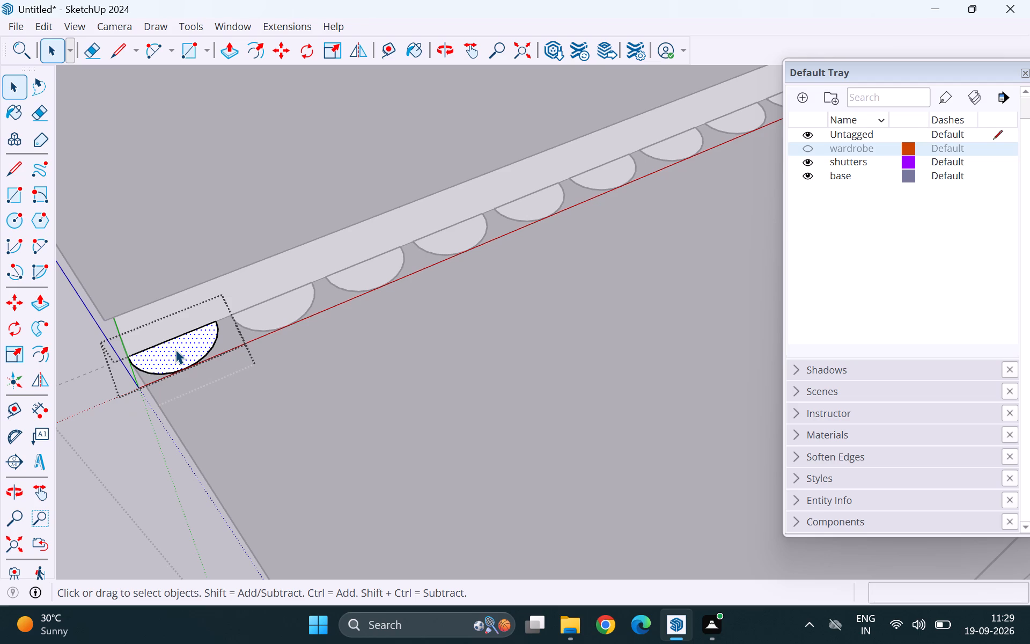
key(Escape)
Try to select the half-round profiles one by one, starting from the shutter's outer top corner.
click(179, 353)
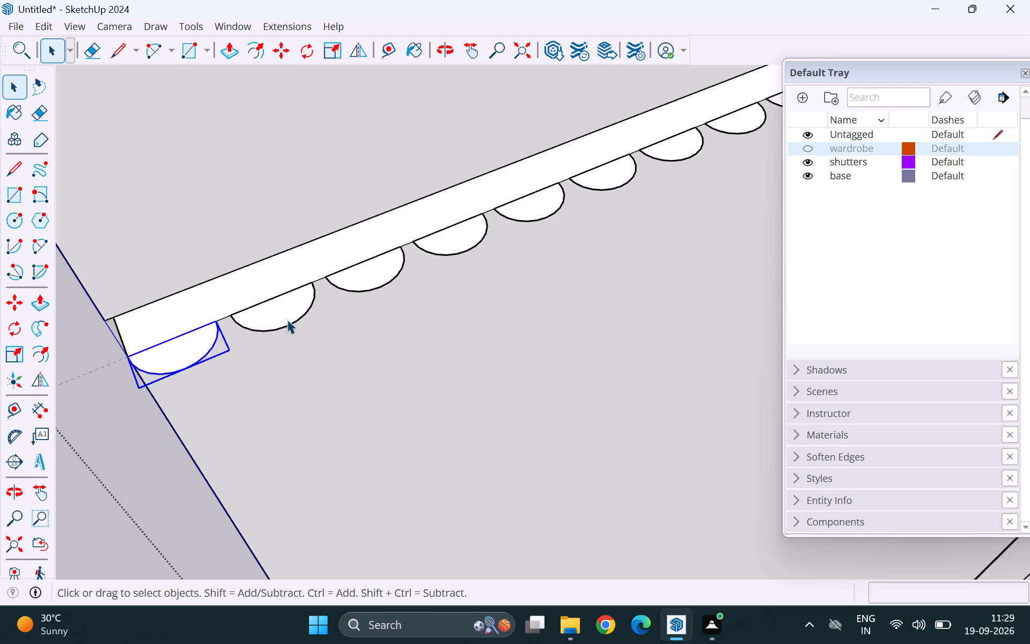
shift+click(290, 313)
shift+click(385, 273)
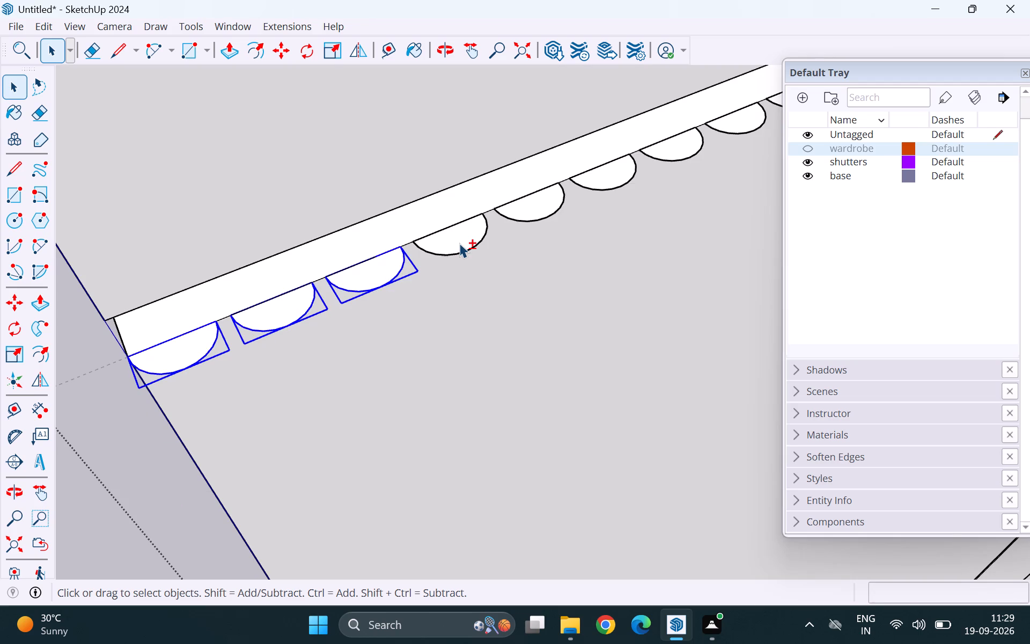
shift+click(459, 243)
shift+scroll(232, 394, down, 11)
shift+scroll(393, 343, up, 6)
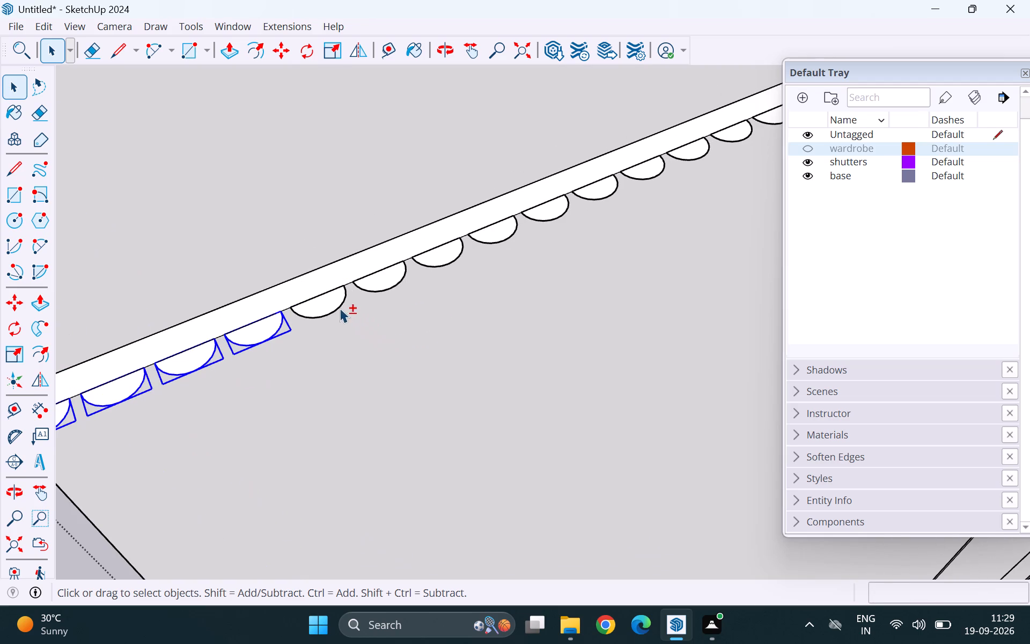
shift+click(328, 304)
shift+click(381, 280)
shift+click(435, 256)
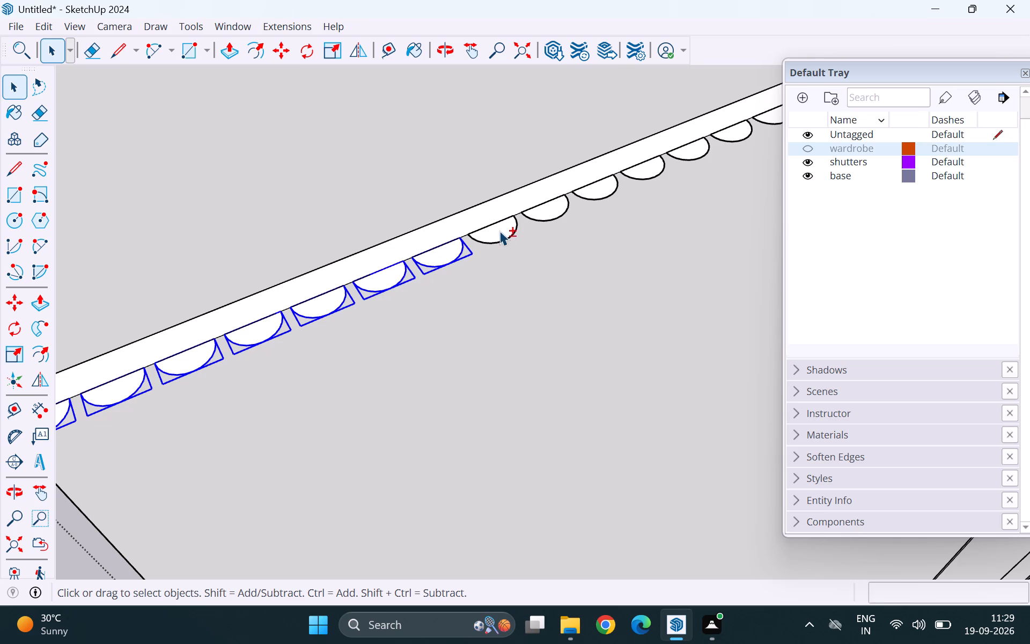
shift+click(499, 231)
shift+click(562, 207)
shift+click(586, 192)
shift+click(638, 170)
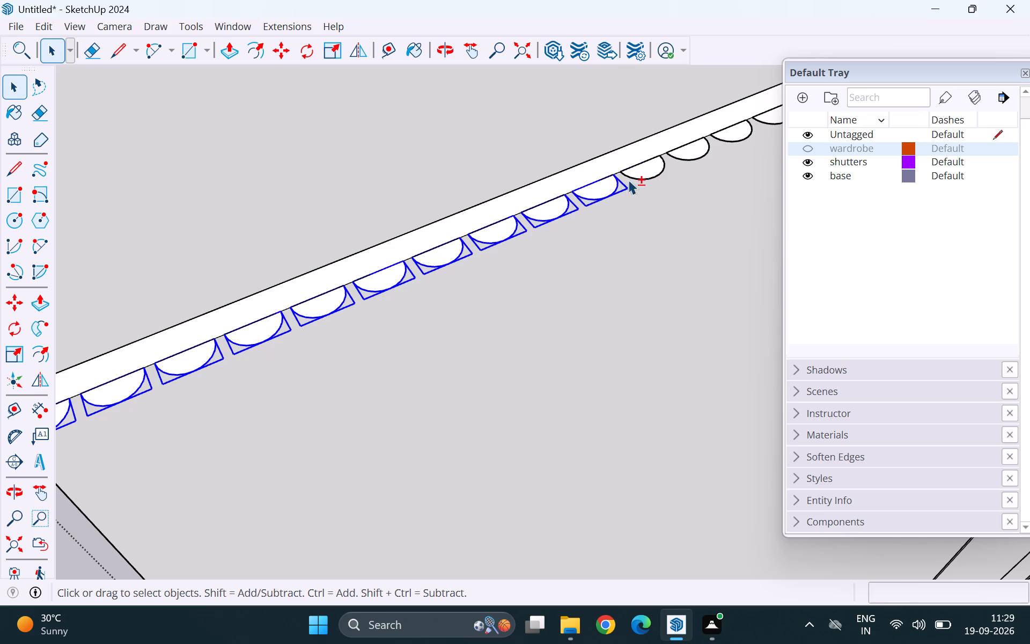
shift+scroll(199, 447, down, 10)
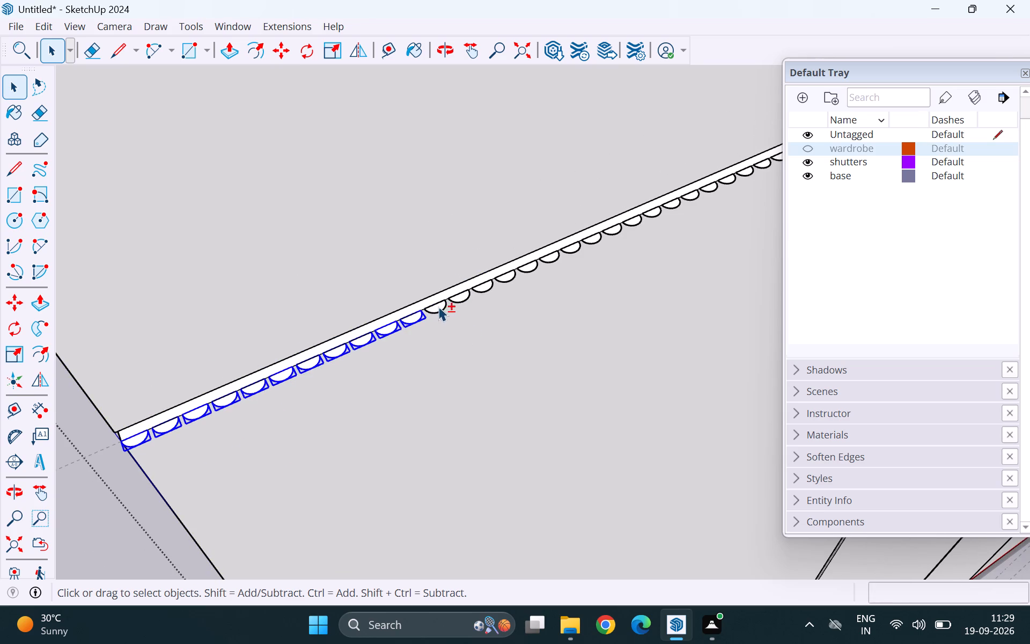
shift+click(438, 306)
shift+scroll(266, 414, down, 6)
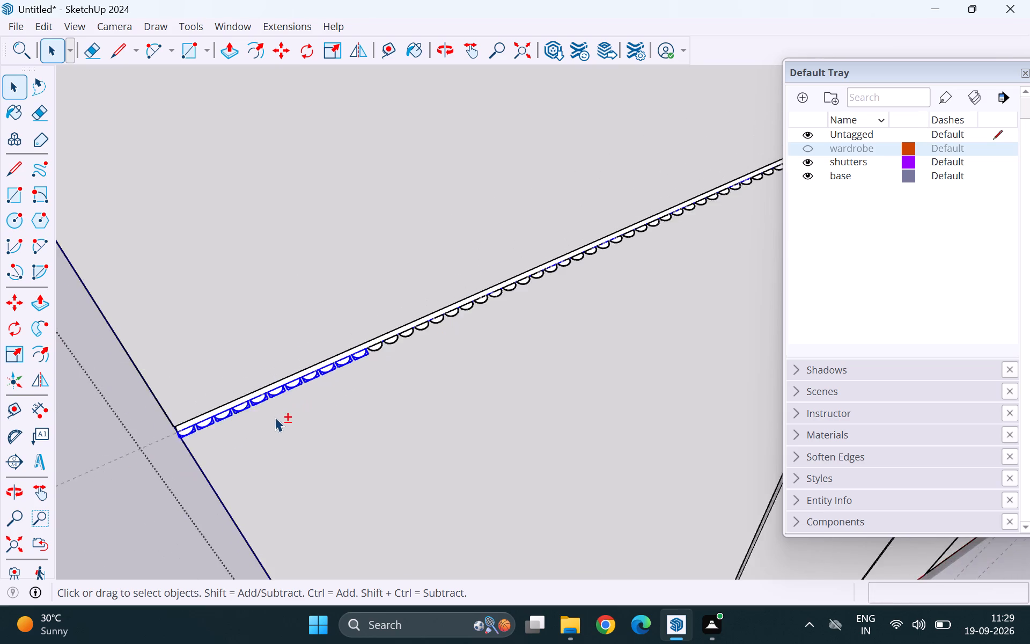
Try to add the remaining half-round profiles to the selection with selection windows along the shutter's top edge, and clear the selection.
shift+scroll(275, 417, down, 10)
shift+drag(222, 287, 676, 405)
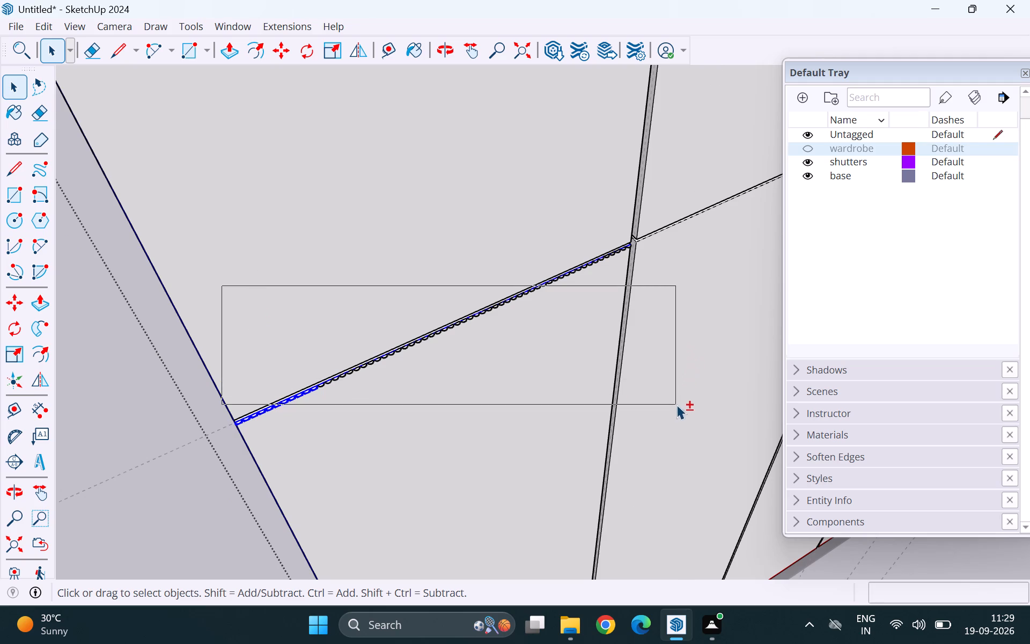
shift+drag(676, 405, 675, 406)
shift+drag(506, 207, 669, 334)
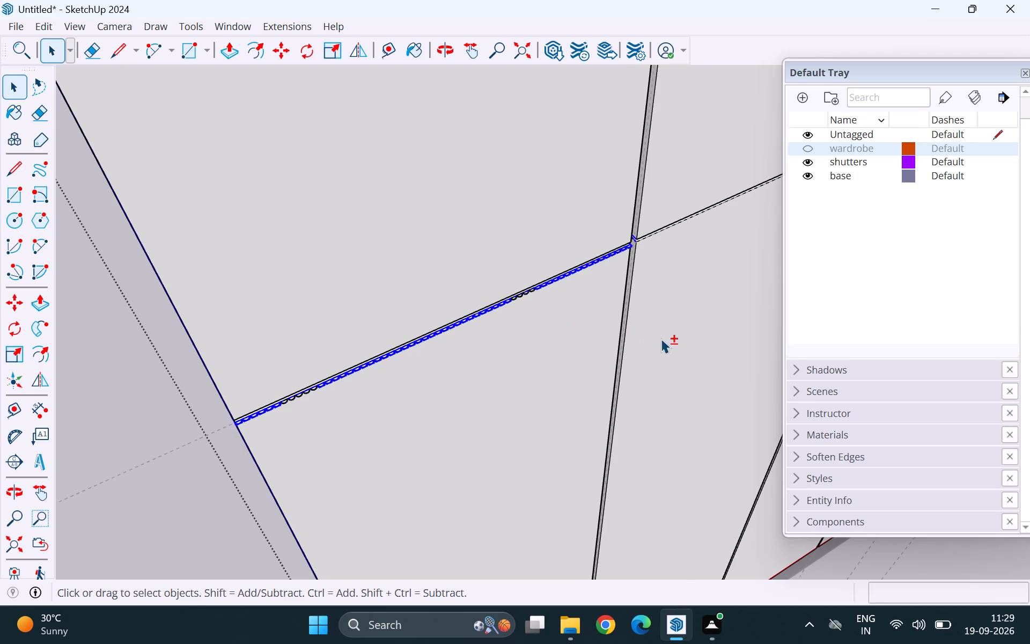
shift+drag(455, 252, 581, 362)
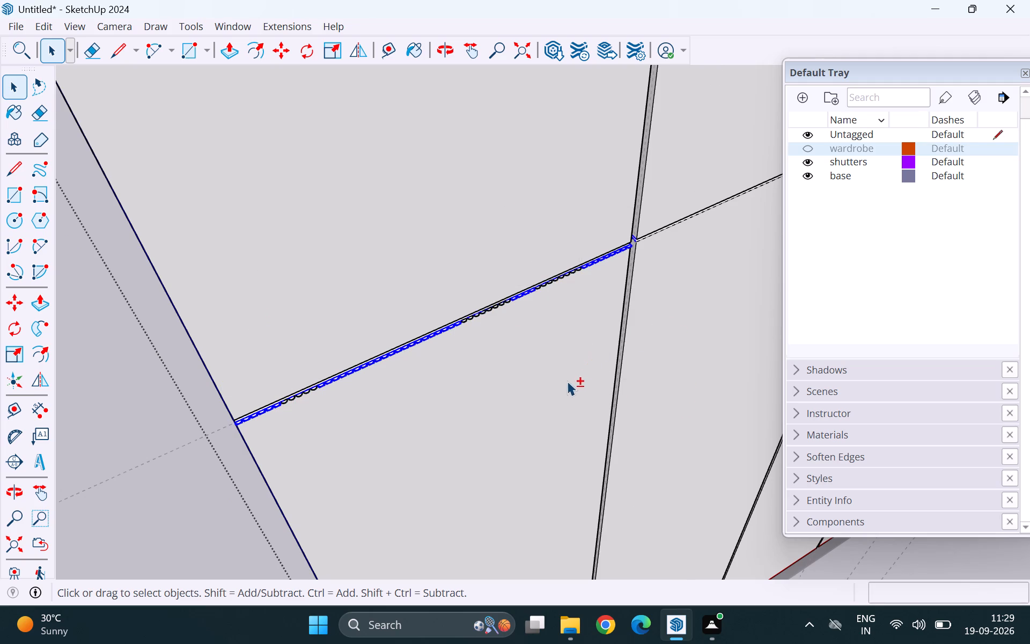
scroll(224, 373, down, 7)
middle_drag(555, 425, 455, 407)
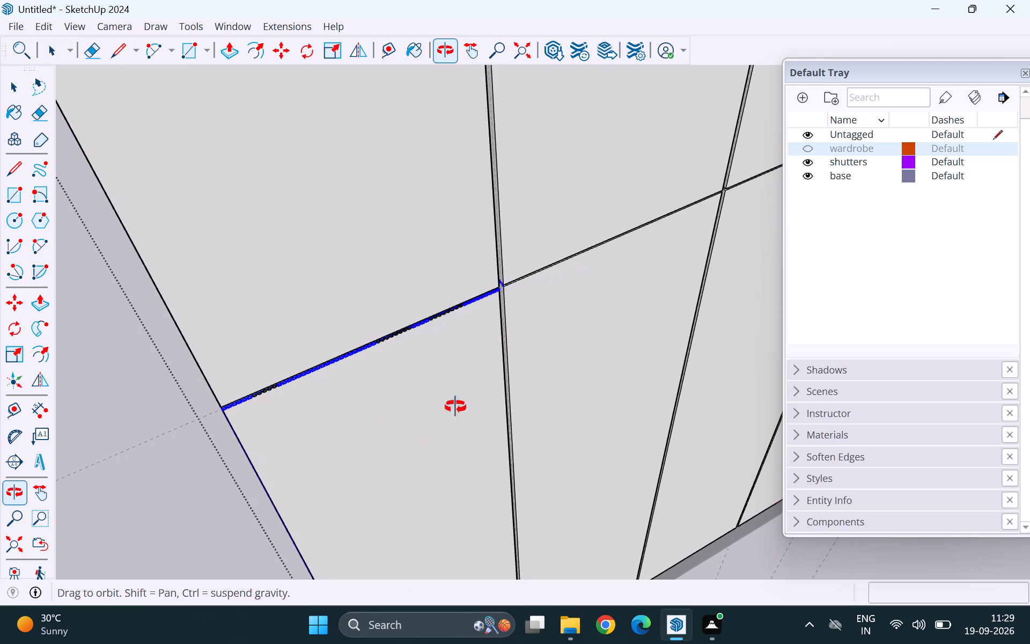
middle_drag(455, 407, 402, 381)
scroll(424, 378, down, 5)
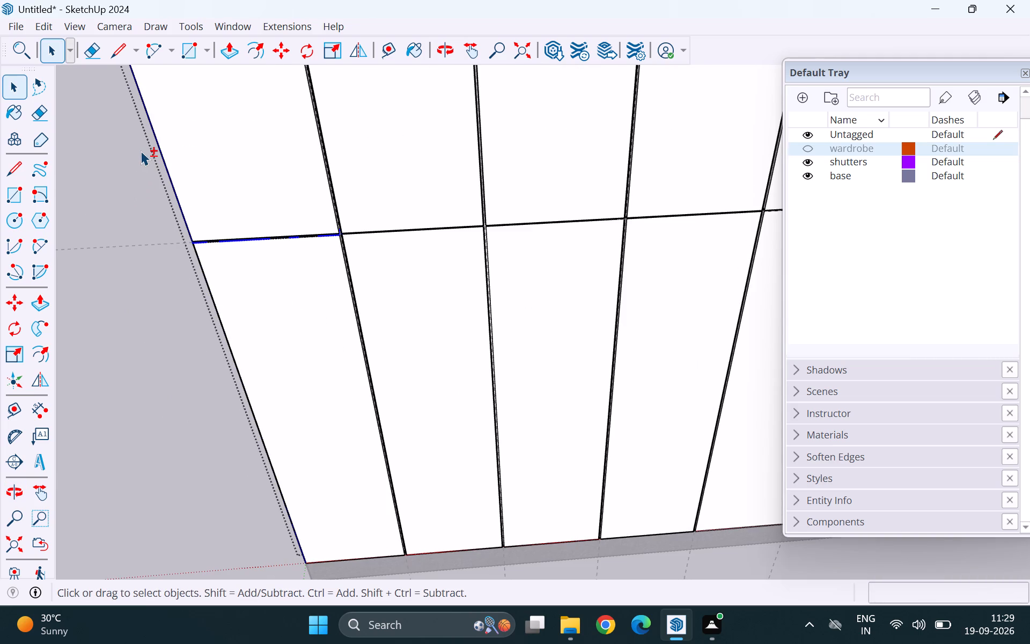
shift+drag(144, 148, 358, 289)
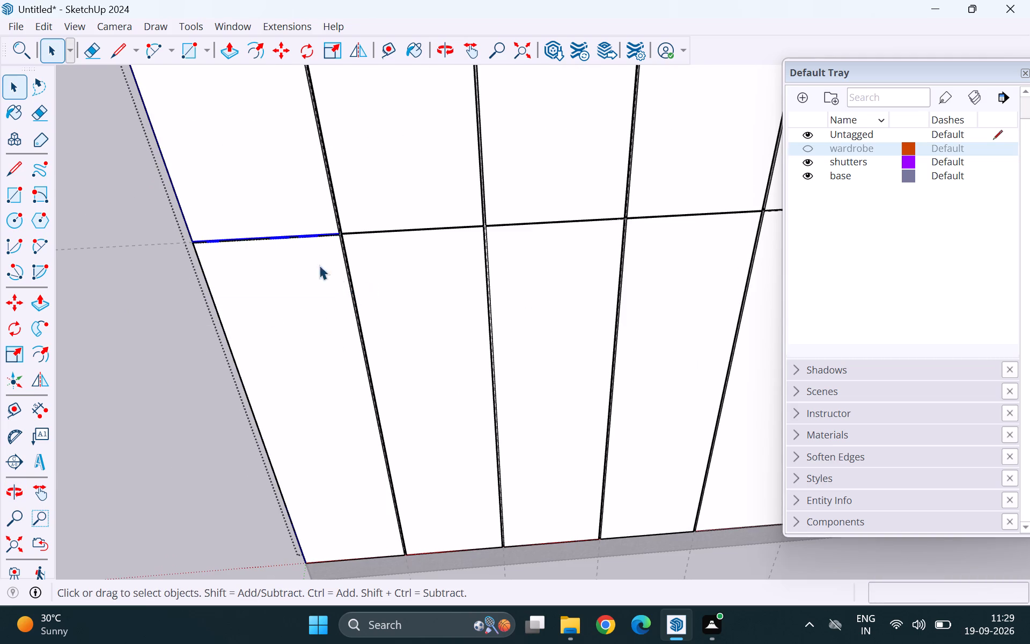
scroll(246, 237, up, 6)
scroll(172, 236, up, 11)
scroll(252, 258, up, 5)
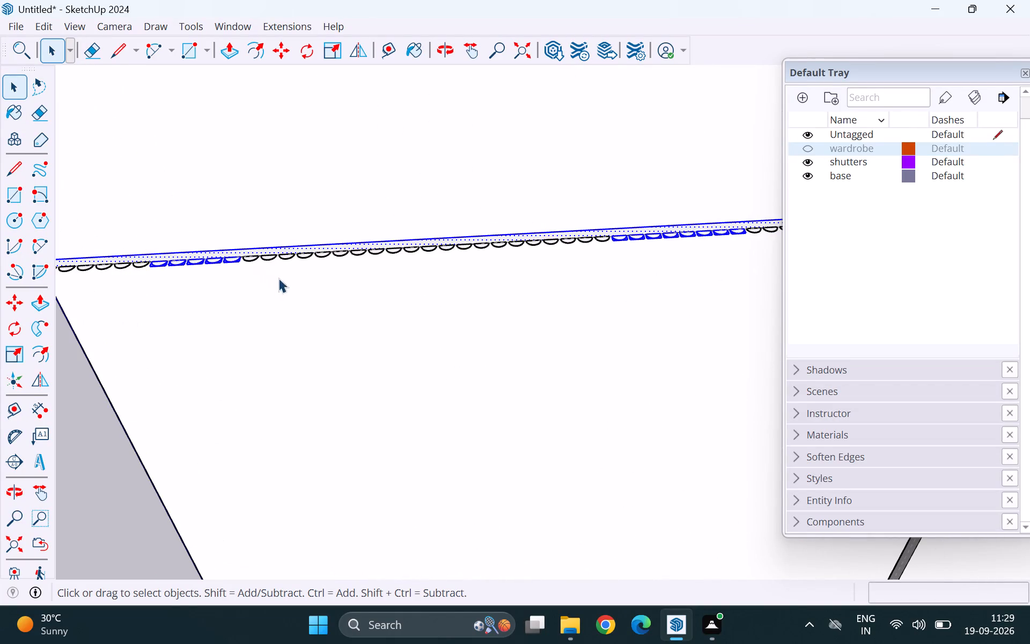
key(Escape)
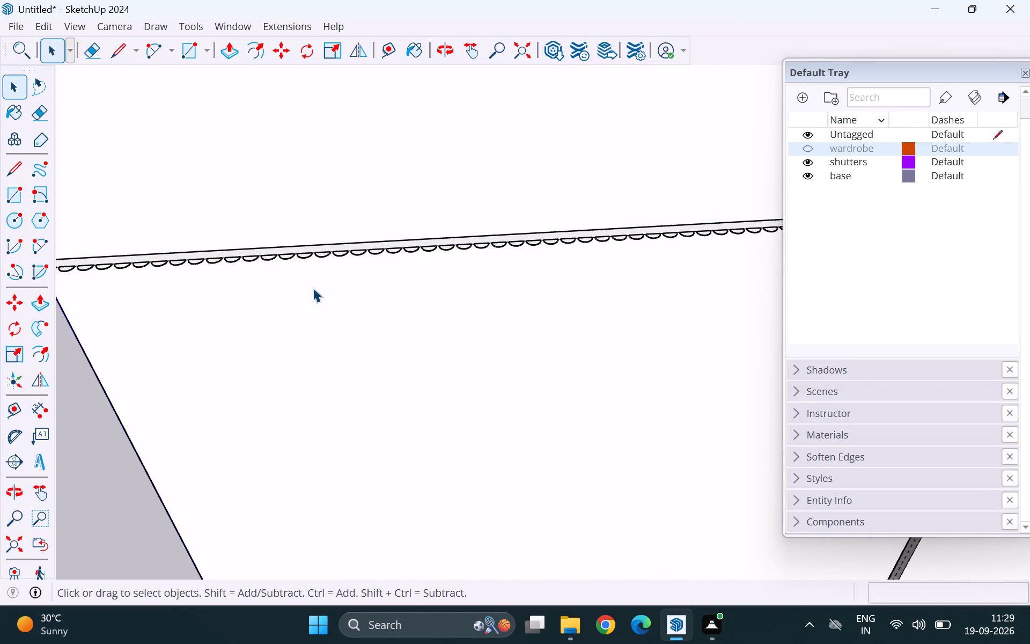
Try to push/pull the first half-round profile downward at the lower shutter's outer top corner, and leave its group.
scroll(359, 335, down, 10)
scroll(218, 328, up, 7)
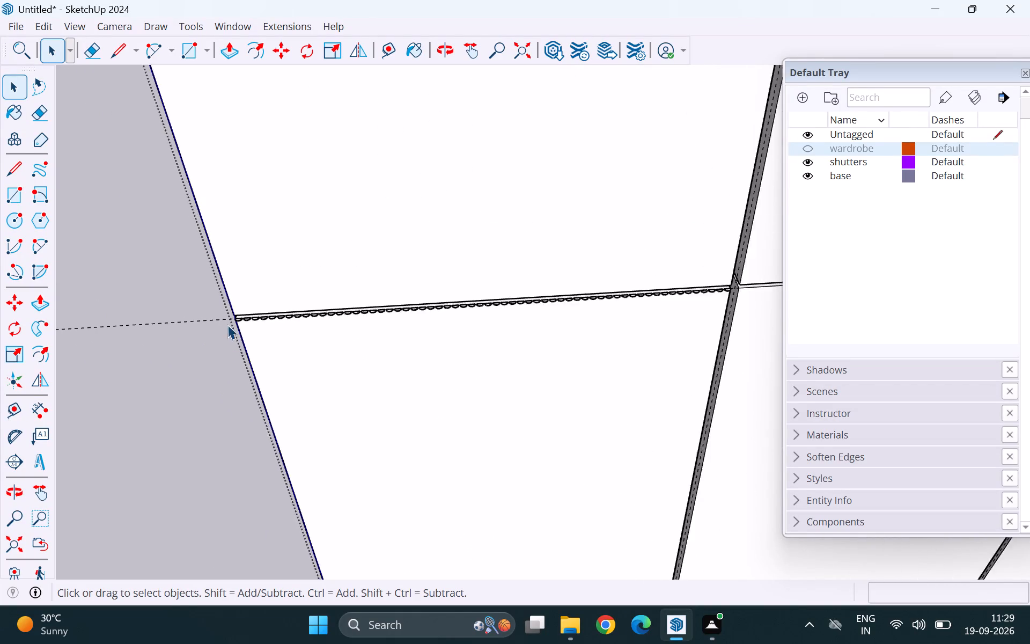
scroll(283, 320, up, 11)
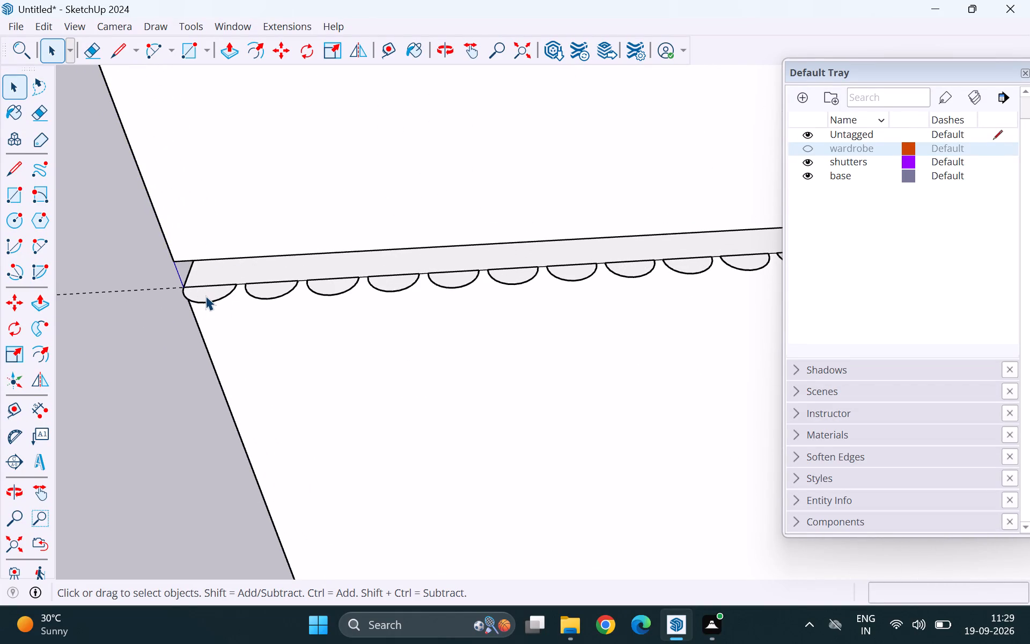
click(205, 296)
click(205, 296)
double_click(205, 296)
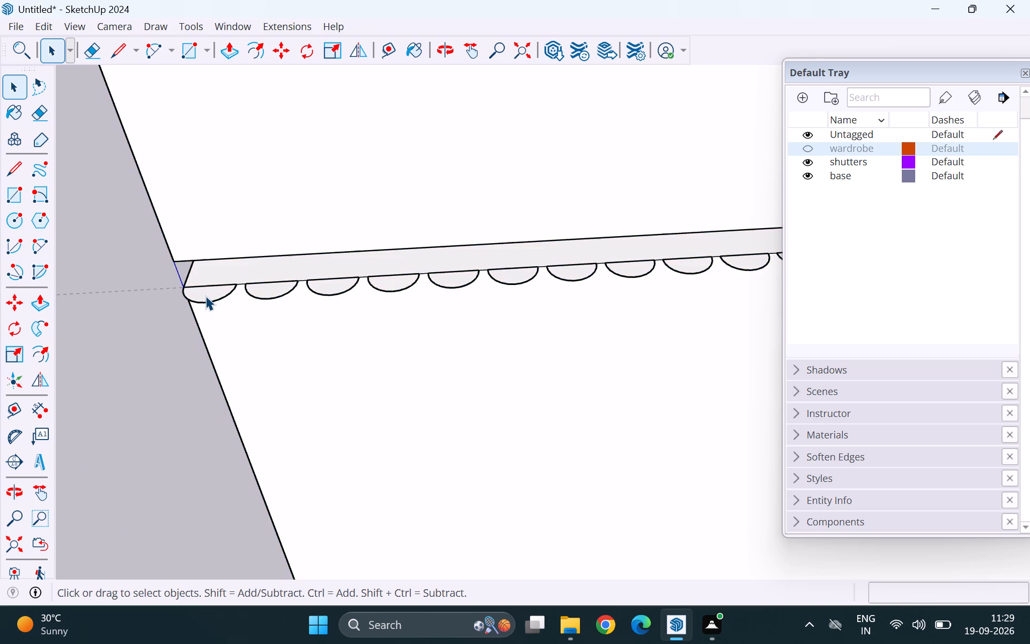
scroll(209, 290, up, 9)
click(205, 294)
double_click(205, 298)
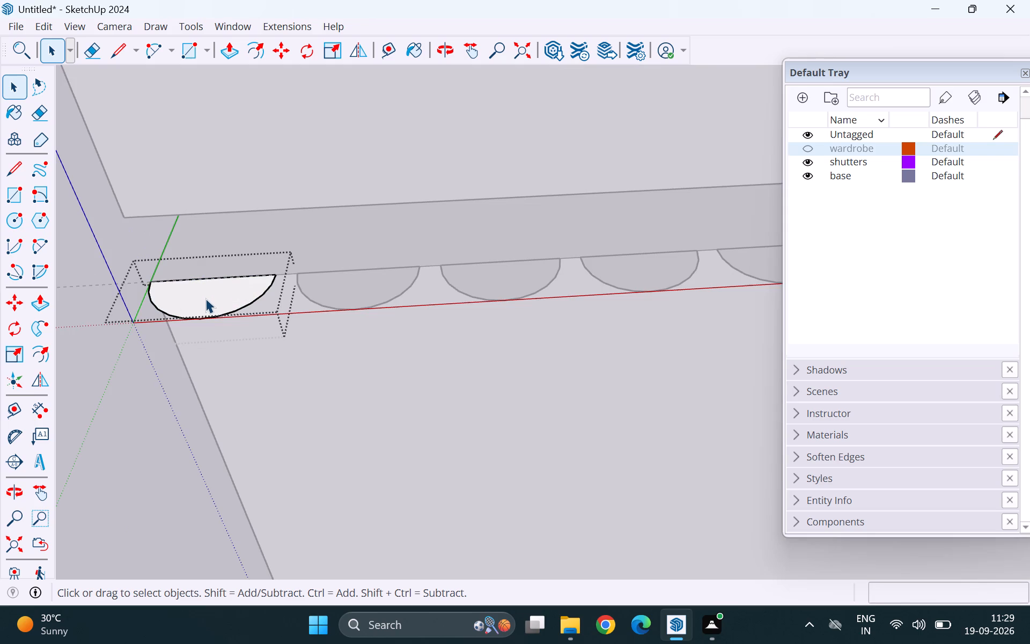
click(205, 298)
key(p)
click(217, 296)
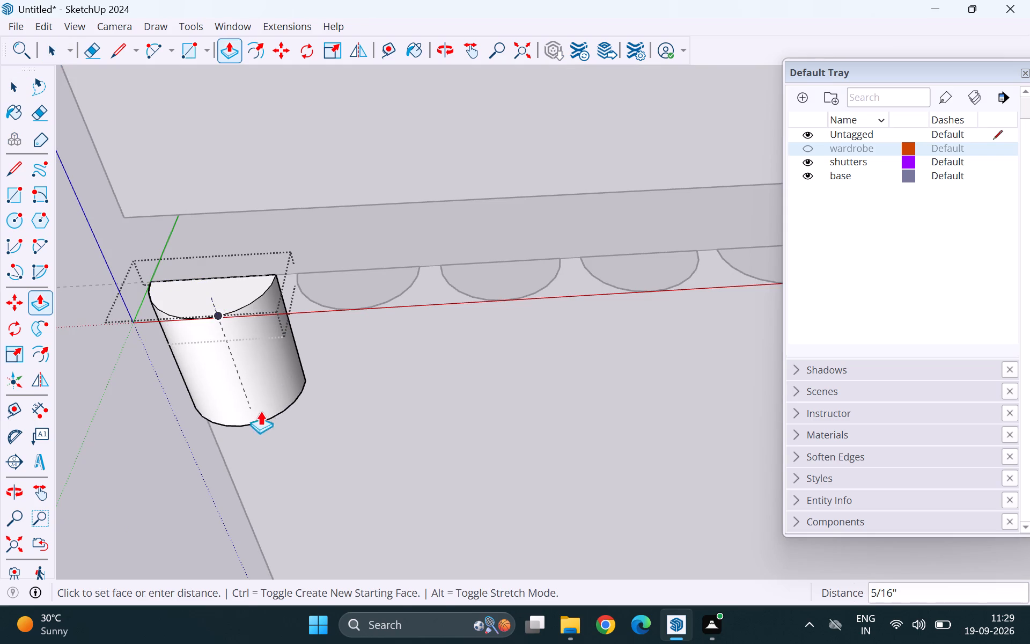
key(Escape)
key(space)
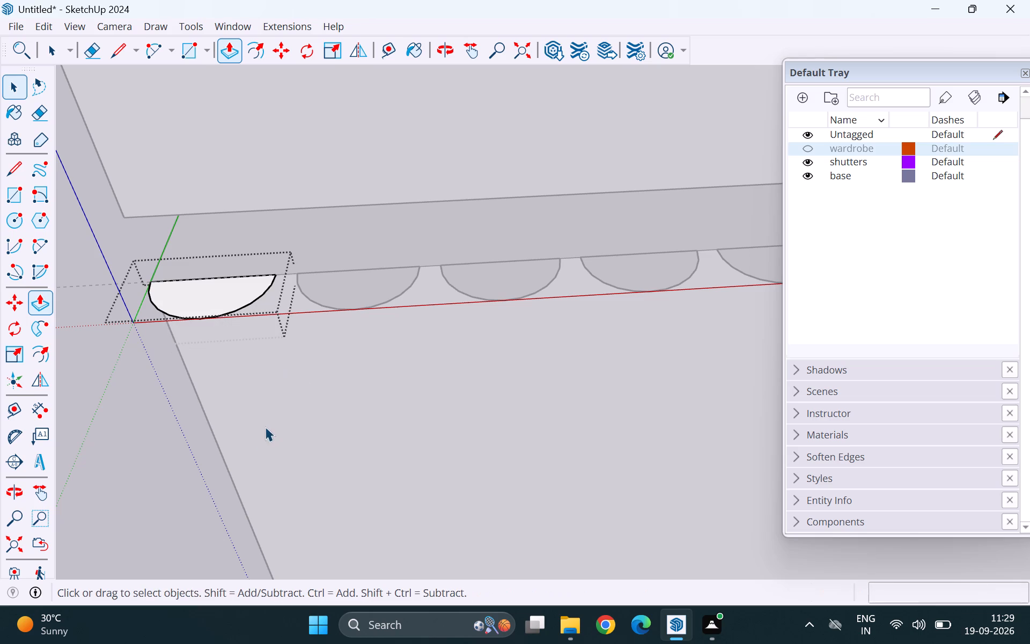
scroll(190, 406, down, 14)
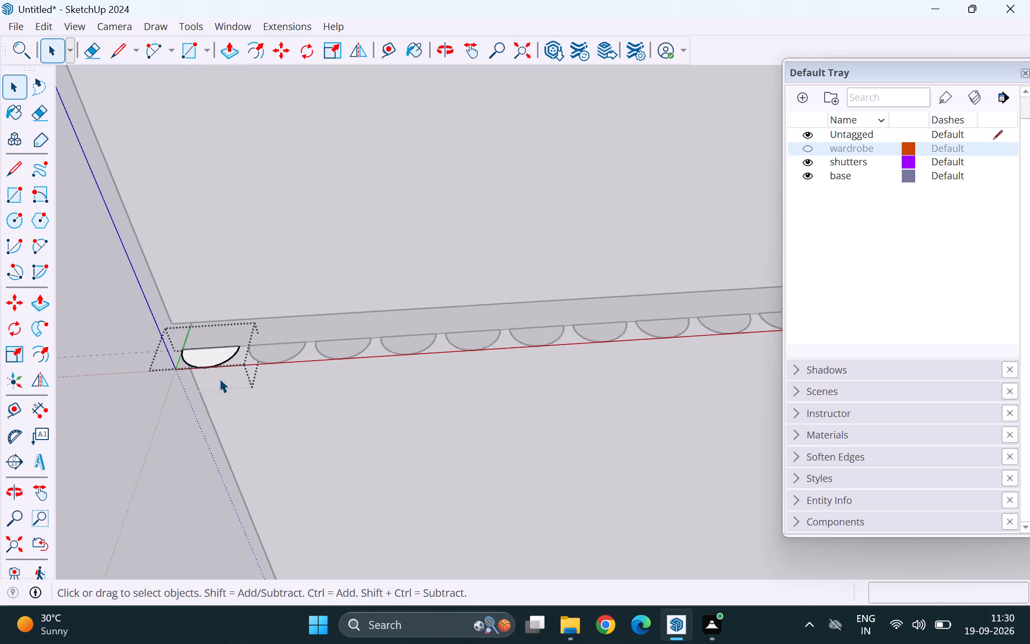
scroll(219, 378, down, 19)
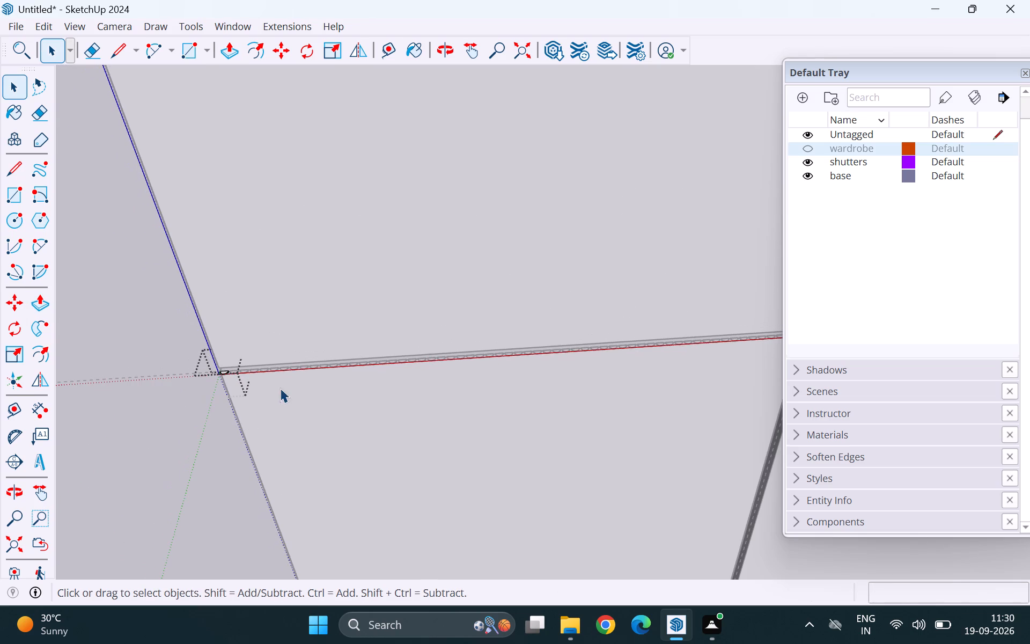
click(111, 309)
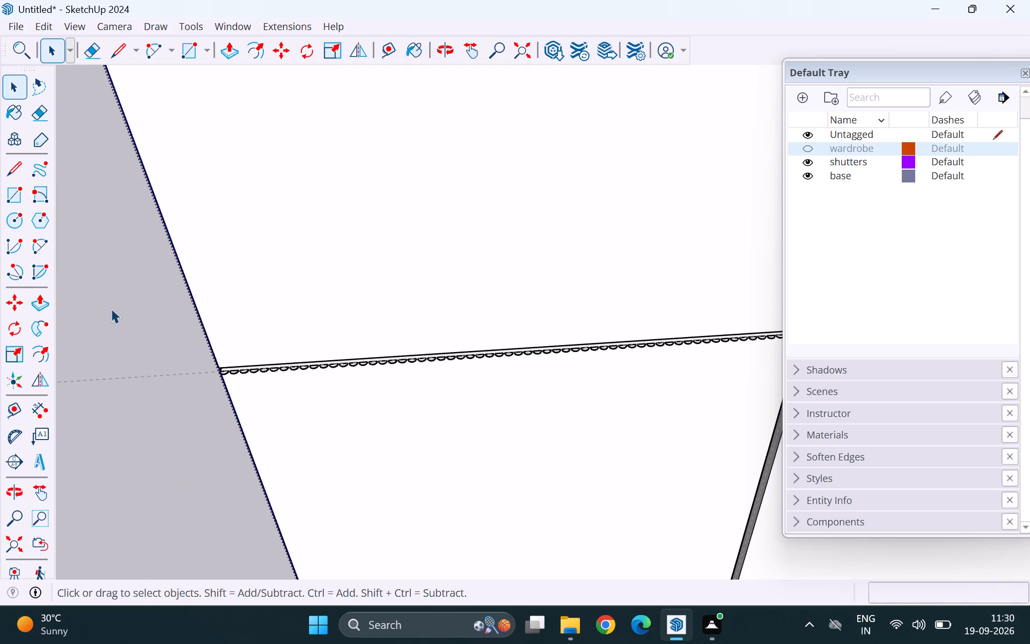
Undo the array of half-round profile copies along the lower shutter's top edge and leave the shutter group.
key(ctrl+z)
key(ctrl+z)
key(ctrl+z)
key(ctrl+z)
key(ctrl+z)
key(ctrl+z)
key(ctrl+z)
scroll(229, 367, up, 20)
click(276, 355)
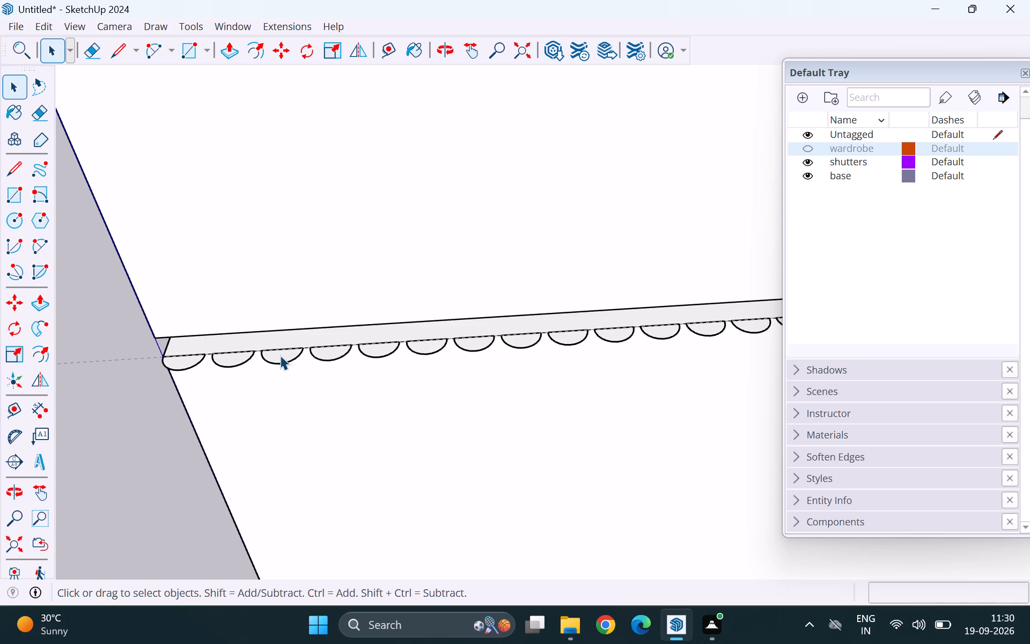
right_click(280, 355)
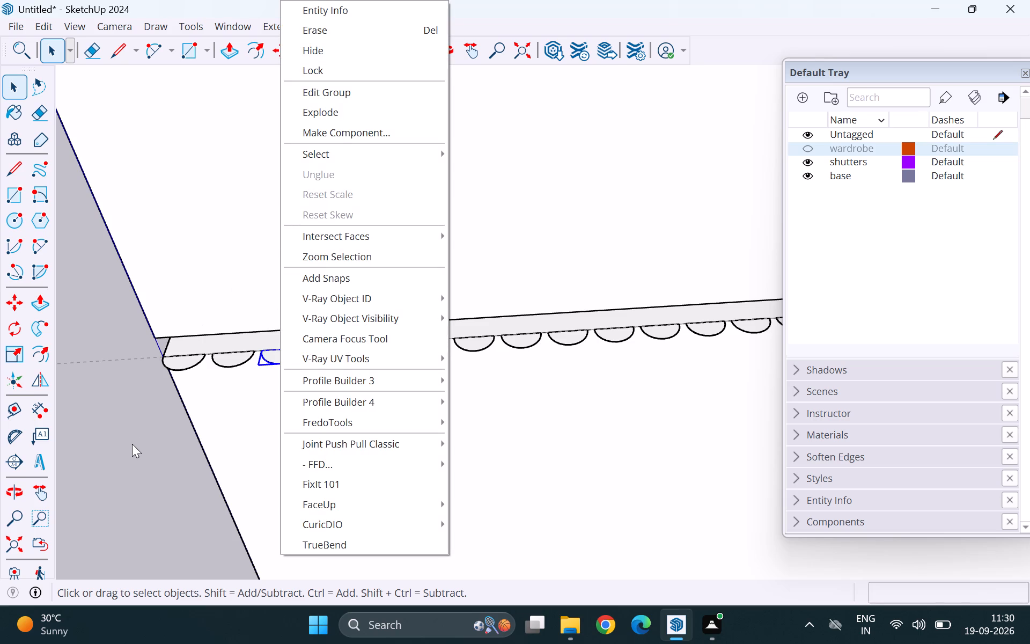
key(Escape)
key(ctrl+z)
key(ctrl+z)
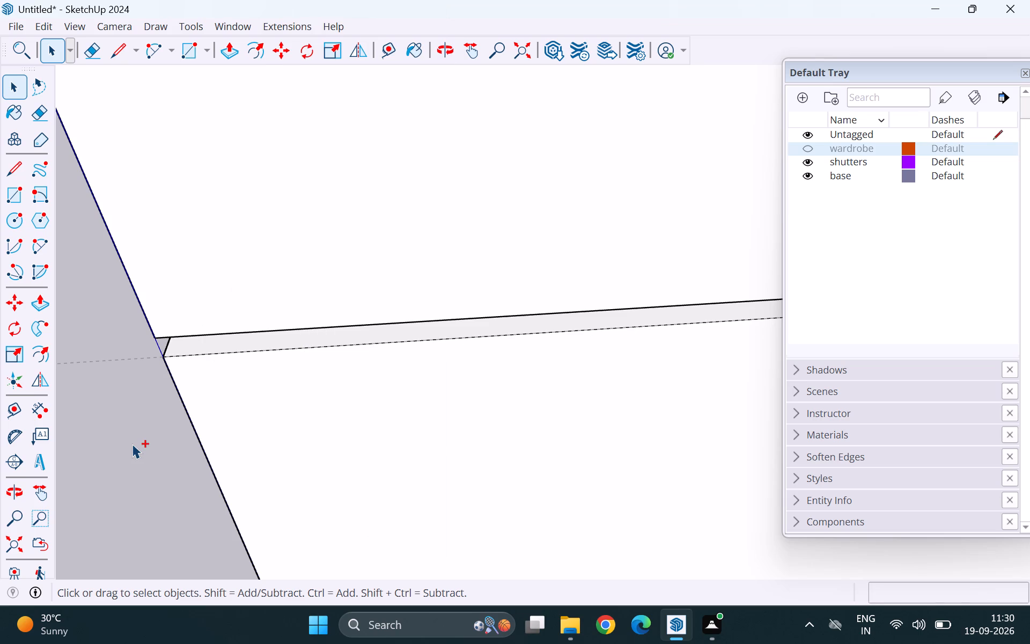
scroll(132, 444, down, 20)
scroll(132, 444, down, 6)
scroll(194, 394, up, 7)
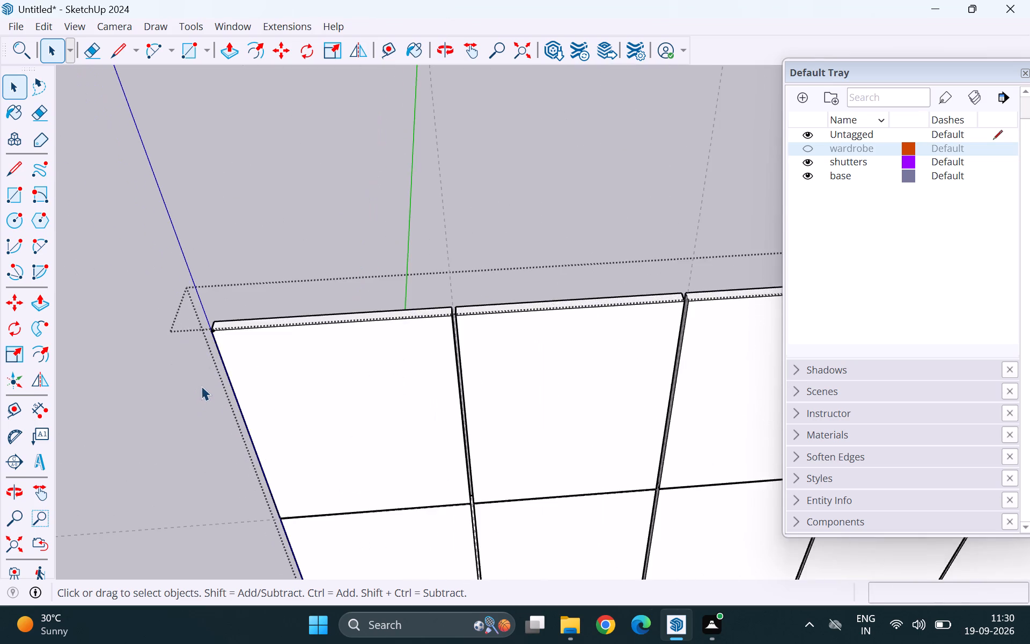
scroll(198, 322, up, 6)
click(268, 188)
click(279, 194)
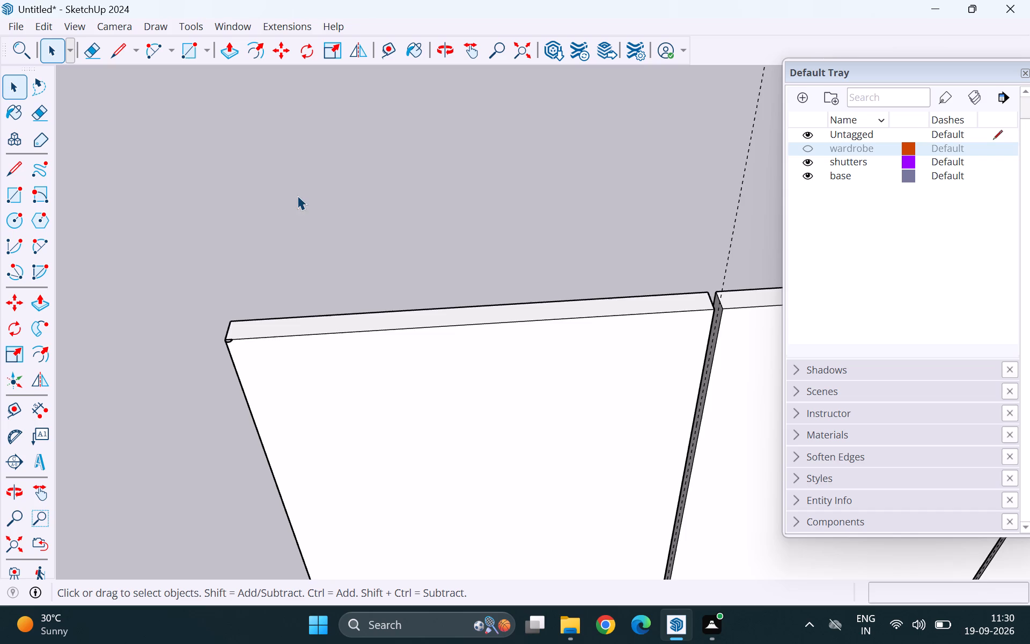
Move the human scale figure about 27' 6" from the origin to stand beside the wardrobe.
scroll(304, 222, down, 6)
scroll(406, 353, down, 5)
scroll(241, 309, down, 13)
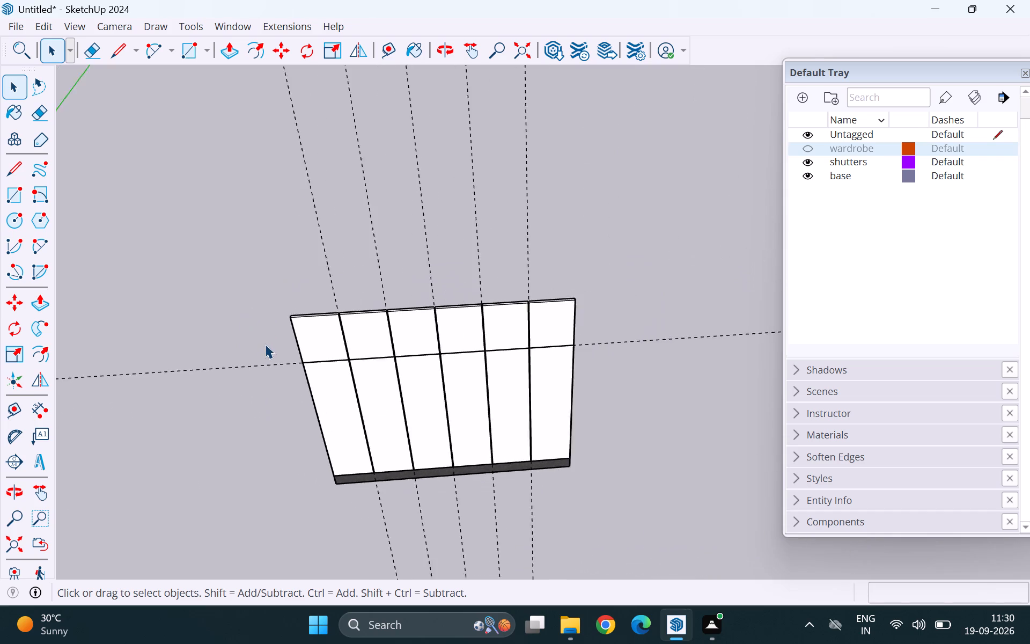
scroll(265, 344, down, 4)
scroll(299, 317, down, 3)
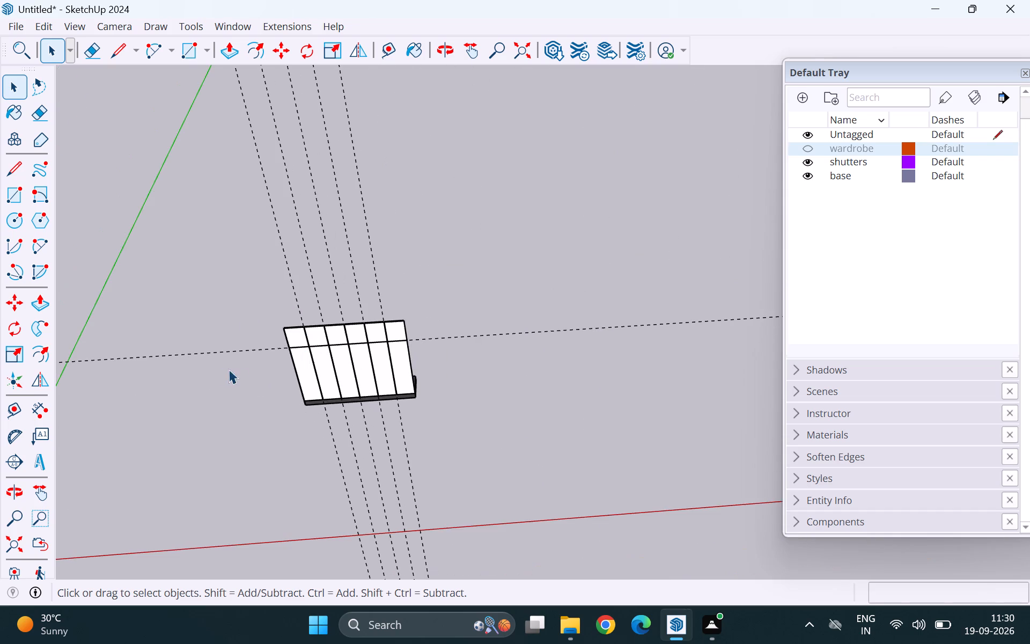
scroll(239, 369, down, 6)
scroll(270, 369, up, 5)
scroll(270, 372, down, 8)
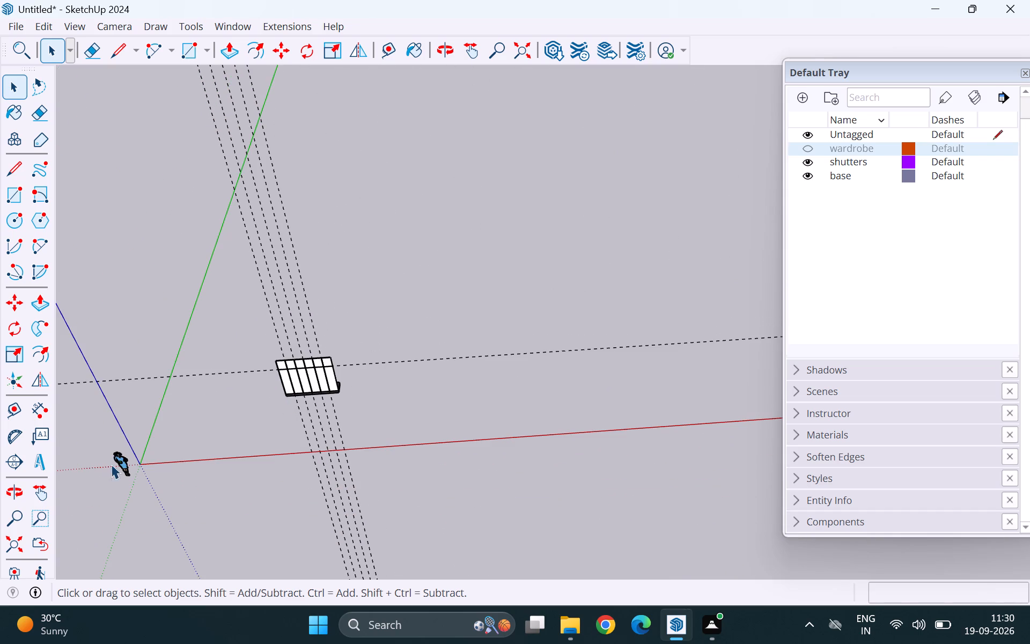
click(126, 466)
key(m)
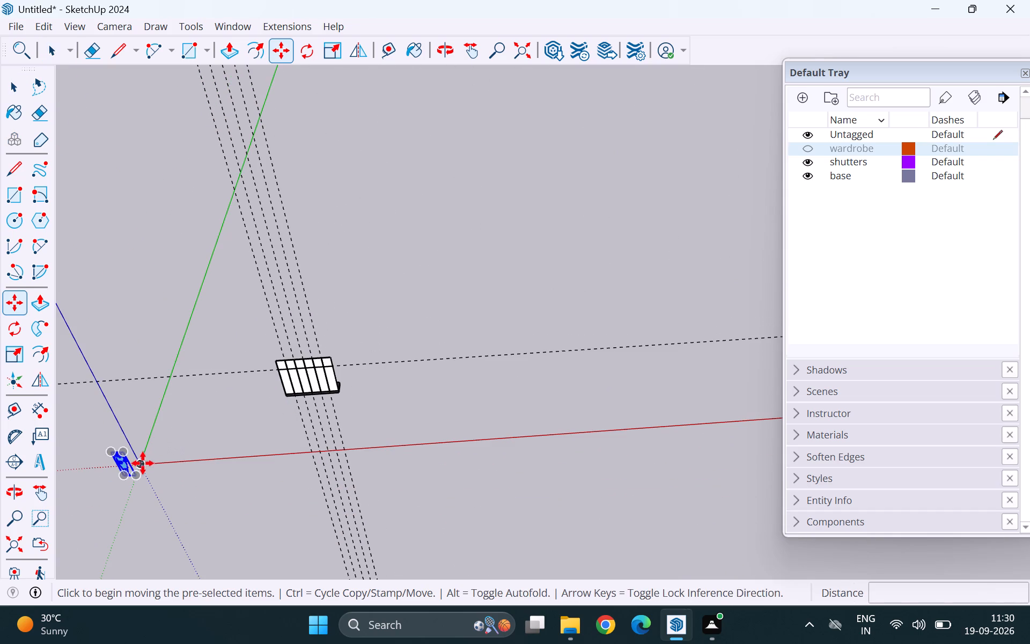
drag(131, 464, 135, 458)
click(226, 348)
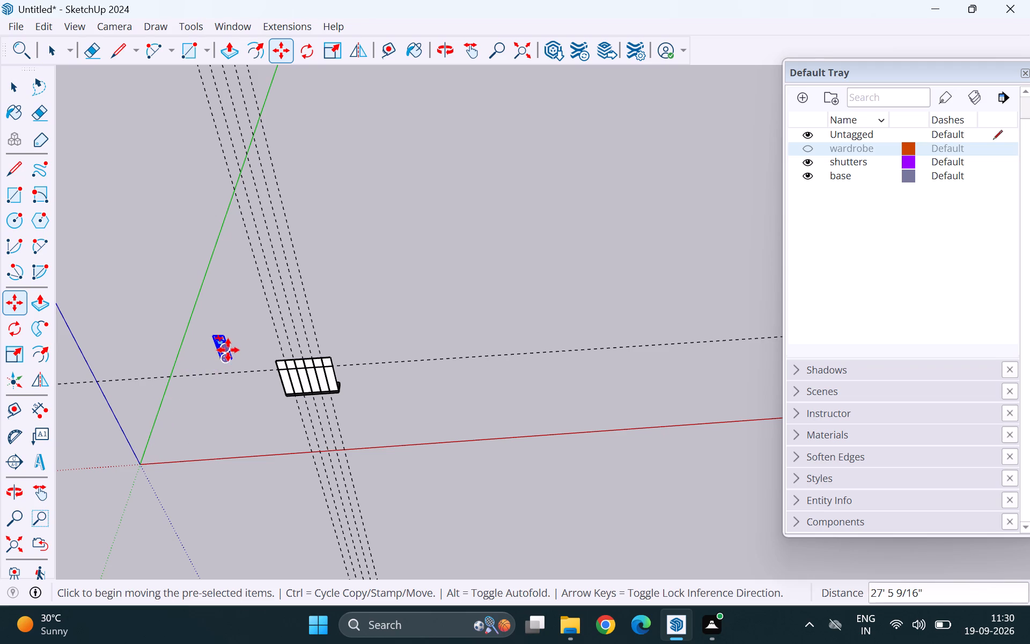
key(space)
click(254, 349)
Erase the half-round profile at the outer top corner of the first upper shutter, working inside the shutter's group.
scroll(287, 356, up, 17)
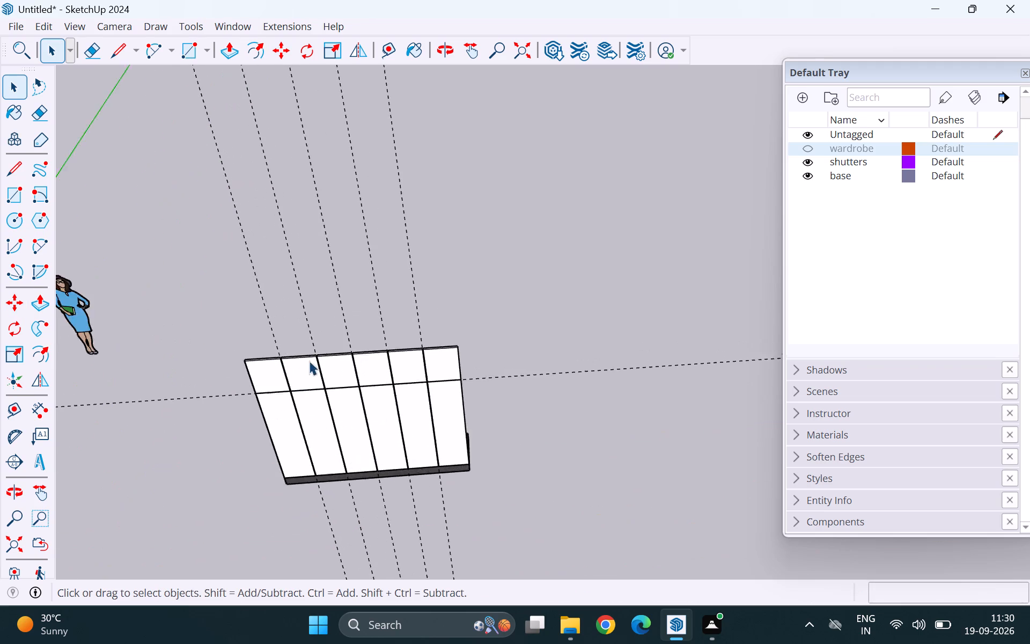
scroll(309, 361, up, 2)
scroll(244, 309, up, 5)
scroll(248, 327, down, 5)
scroll(165, 330, up, 1)
scroll(193, 390, up, 3)
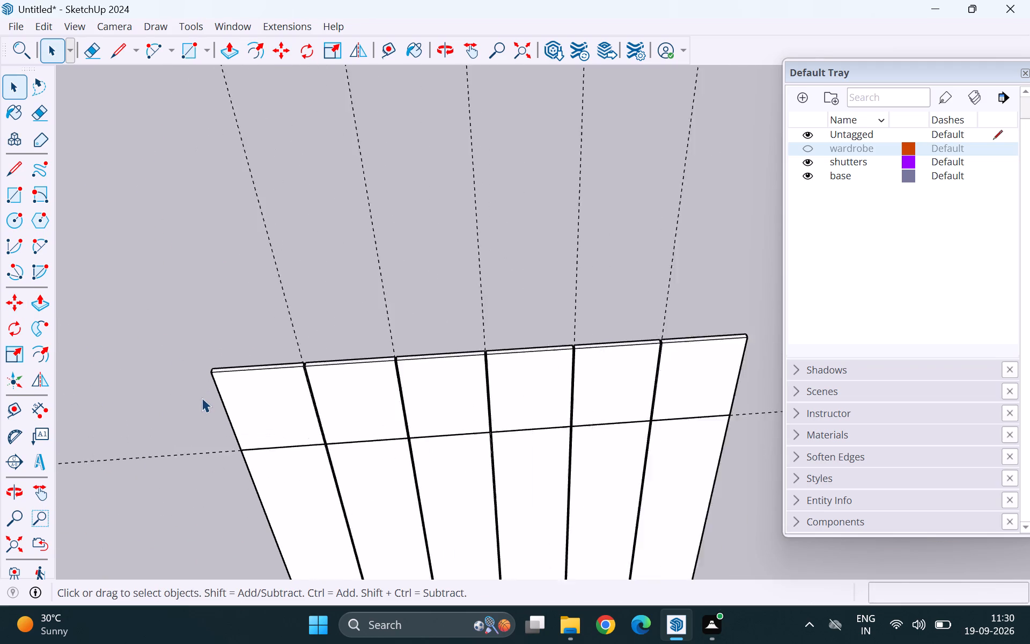
scroll(202, 398, up, 19)
scroll(197, 336, up, 5)
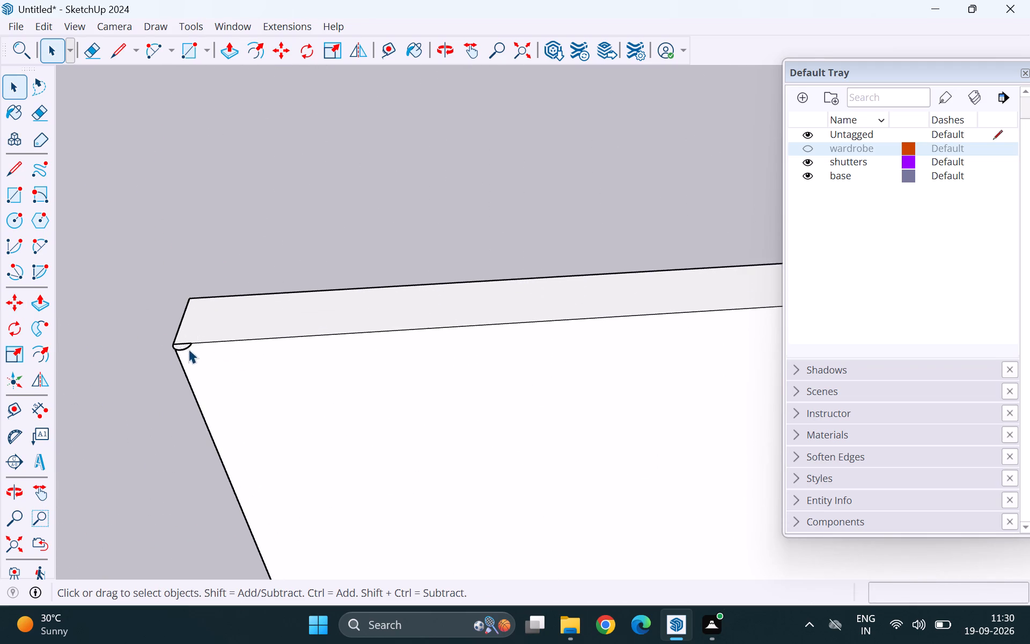
scroll(188, 349, up, 11)
click(165, 334)
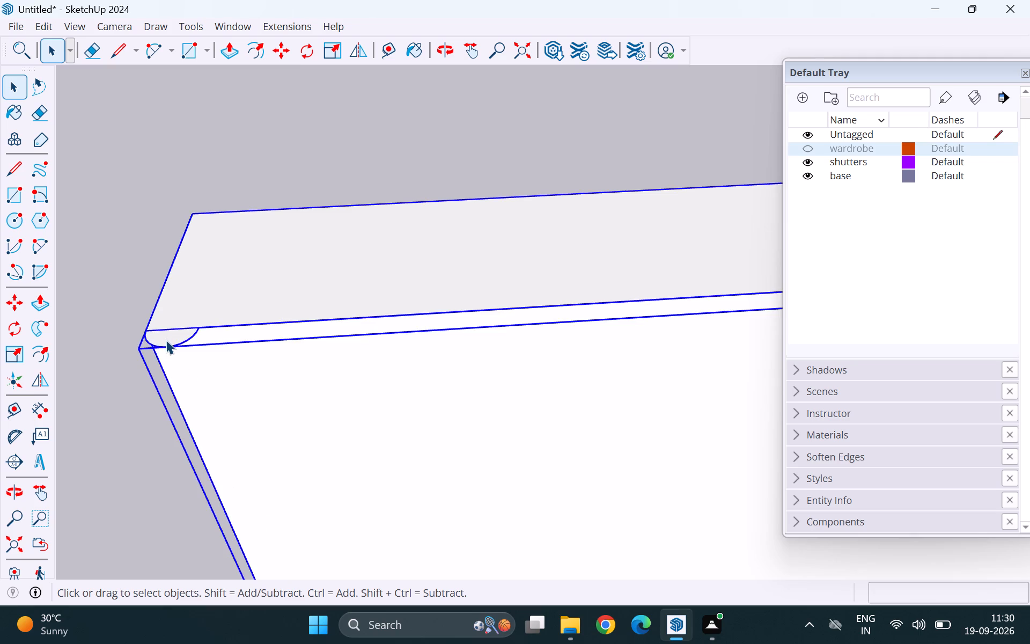
double_click(166, 340)
key(e)
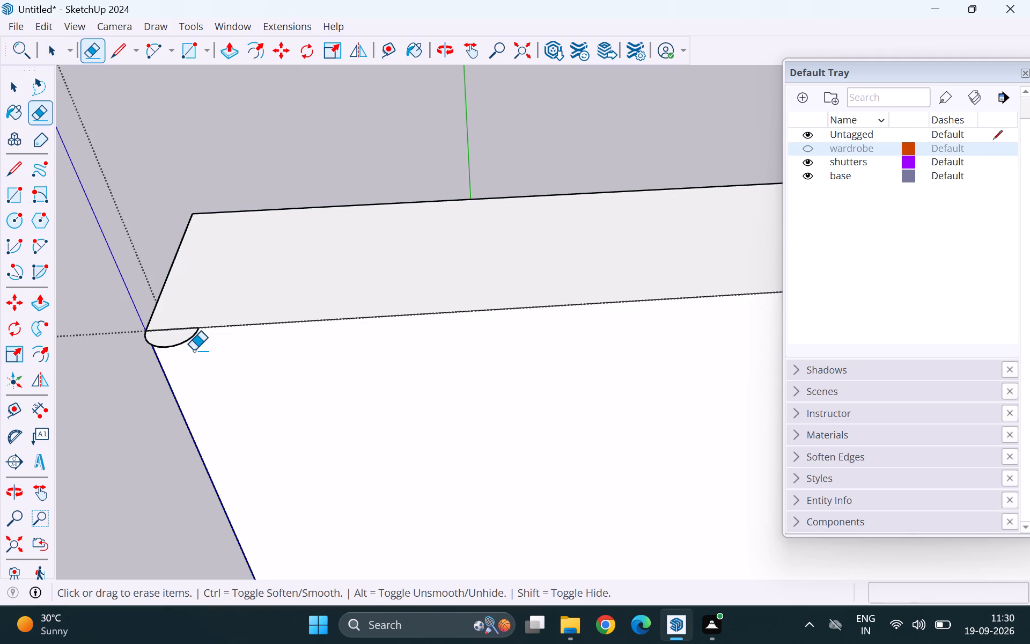
drag(194, 350, 166, 333)
key(ctrl+z)
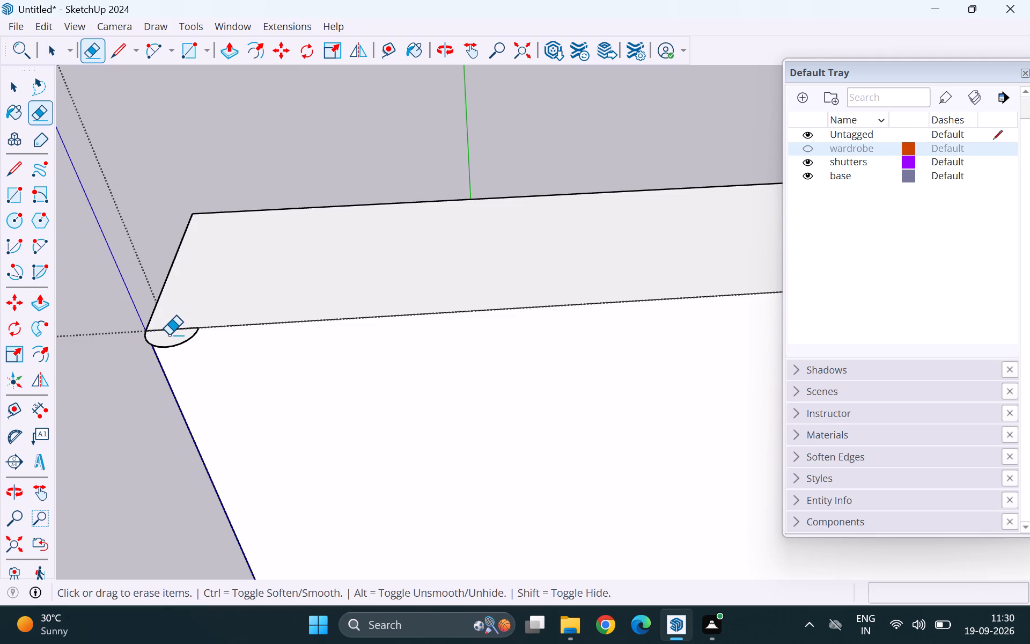
key(space)
double_click(219, 353)
scroll(197, 343, up, 10)
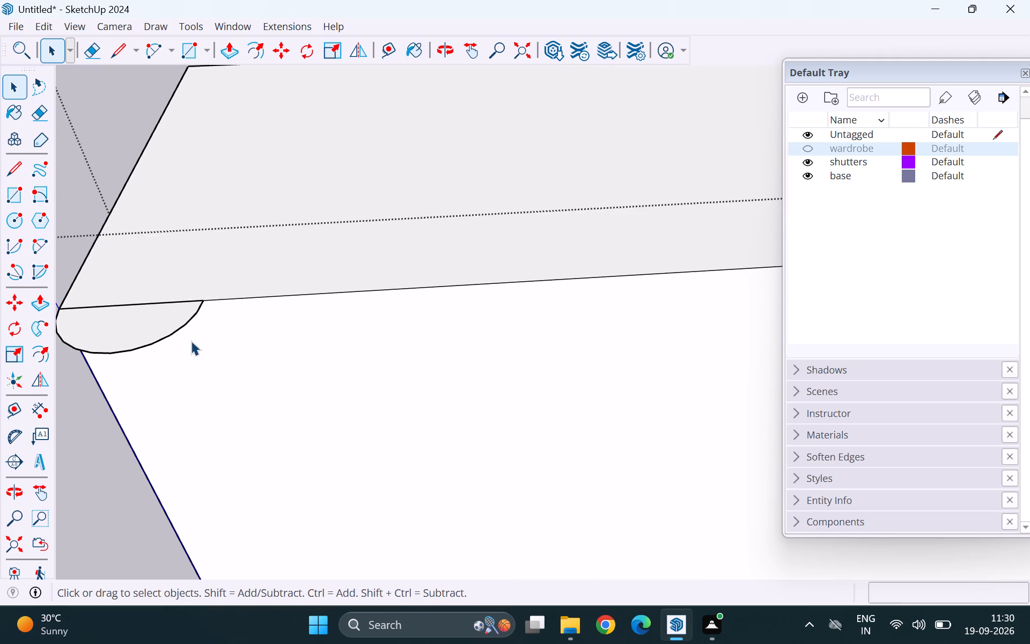
key(e)
drag(181, 341, 148, 328)
key(space)
scroll(148, 336, down, 6)
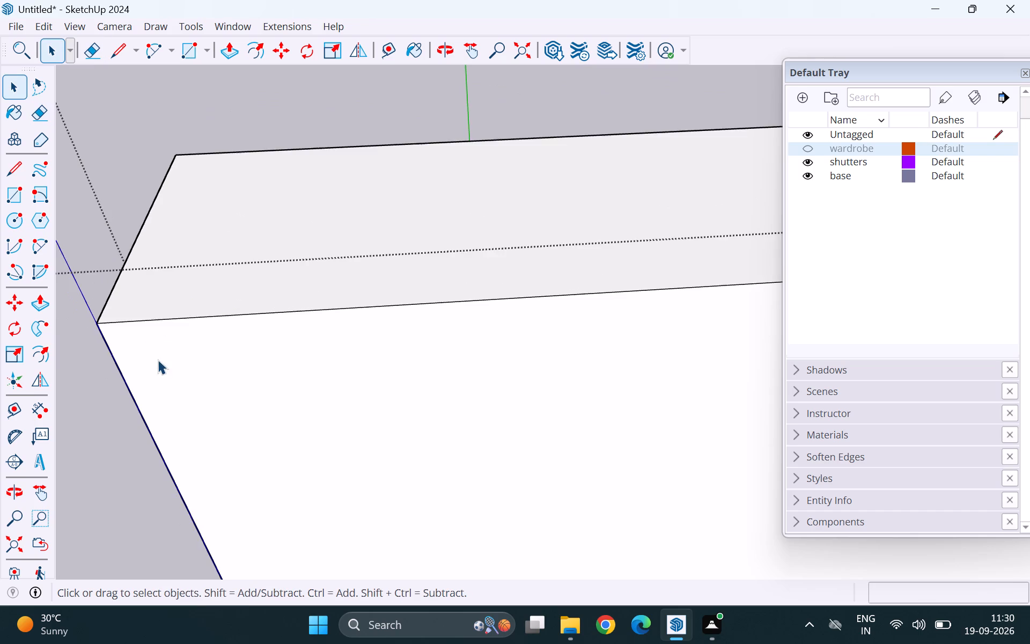
scroll(158, 360, down, 6)
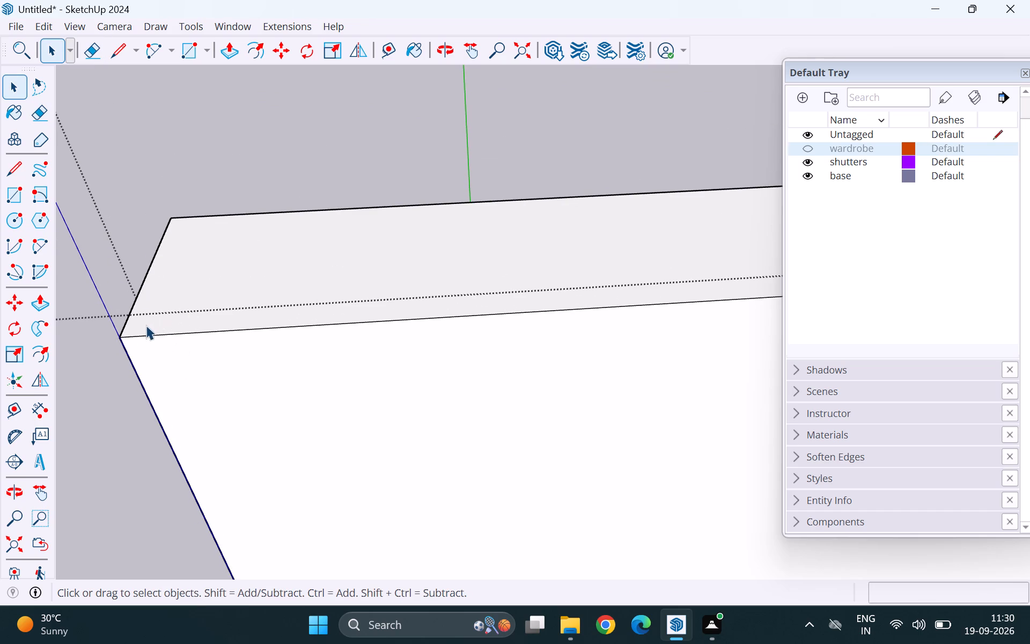
scroll(140, 325, down, 10)
scroll(137, 330, down, 13)
scroll(144, 327, down, 20)
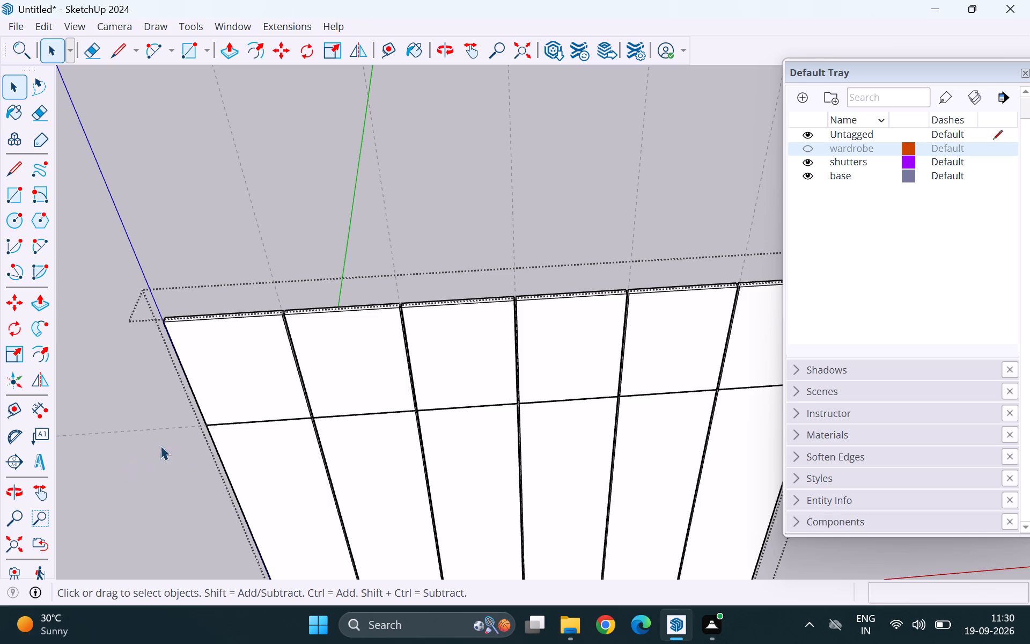
scroll(220, 384, down, 5)
click(302, 229)
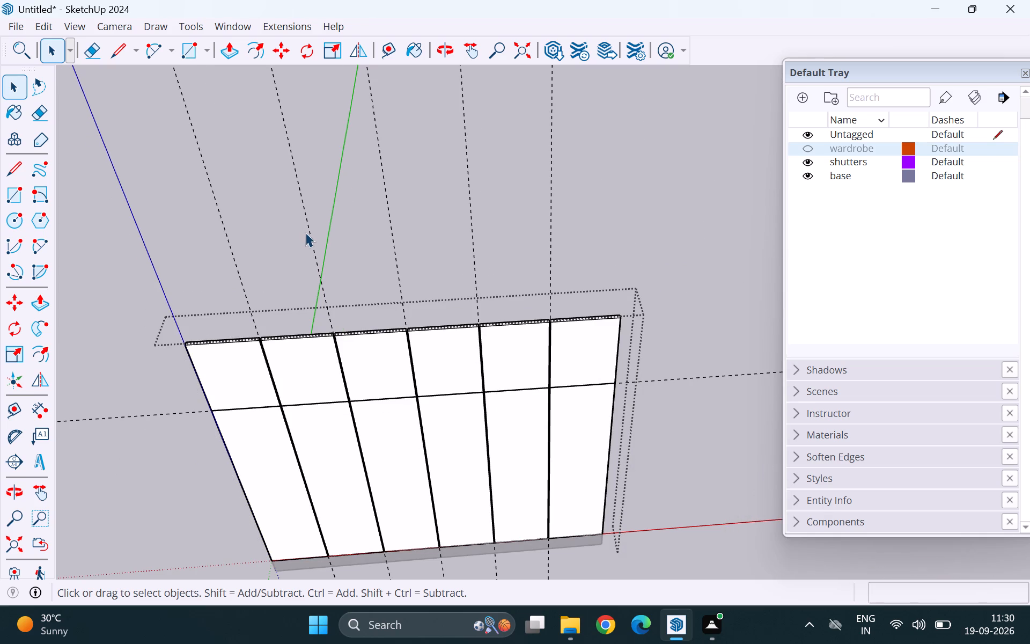
Undo the erasure of the half-round profile at the outer top corner of the first upper shutter.
click(569, 186)
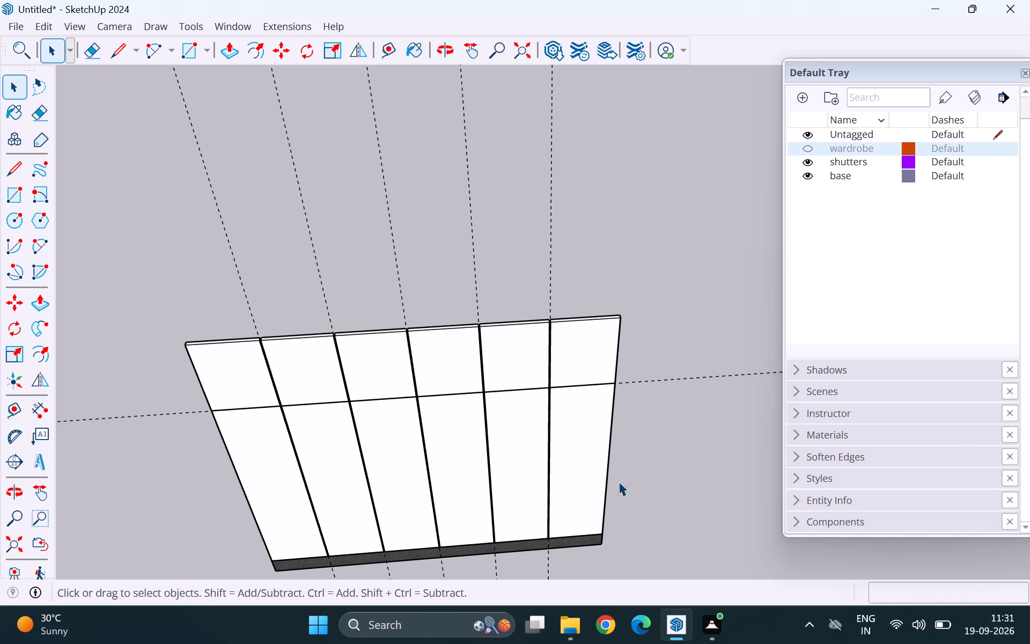
scroll(2, 167, down, 4)
middle_drag(198, 423, 310, 361)
scroll(271, 377, up, 6)
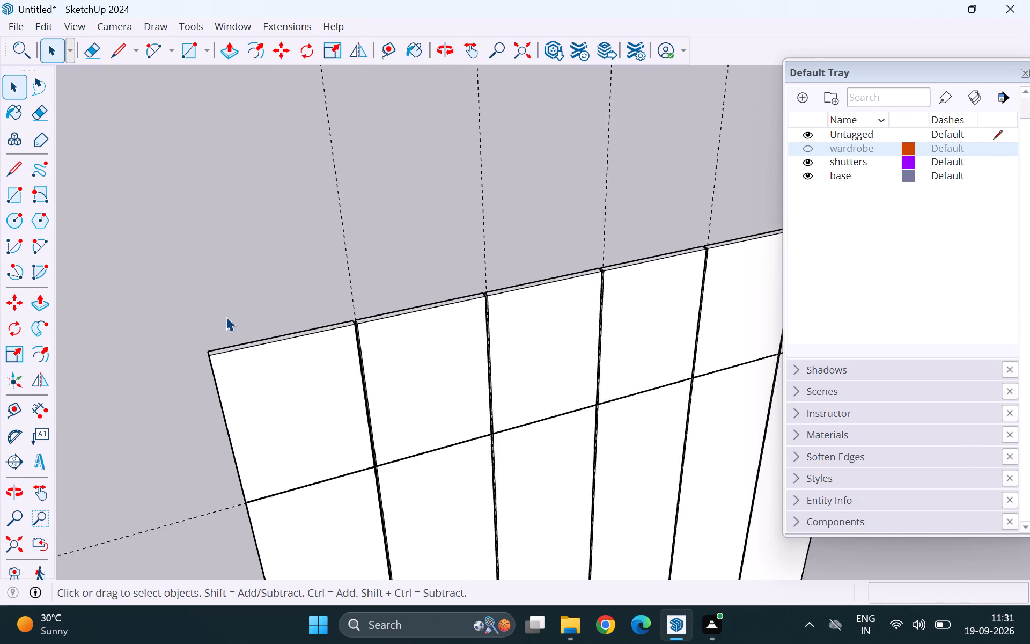
scroll(226, 317, up, 2)
scroll(234, 311, down, 13)
scroll(262, 402, up, 3)
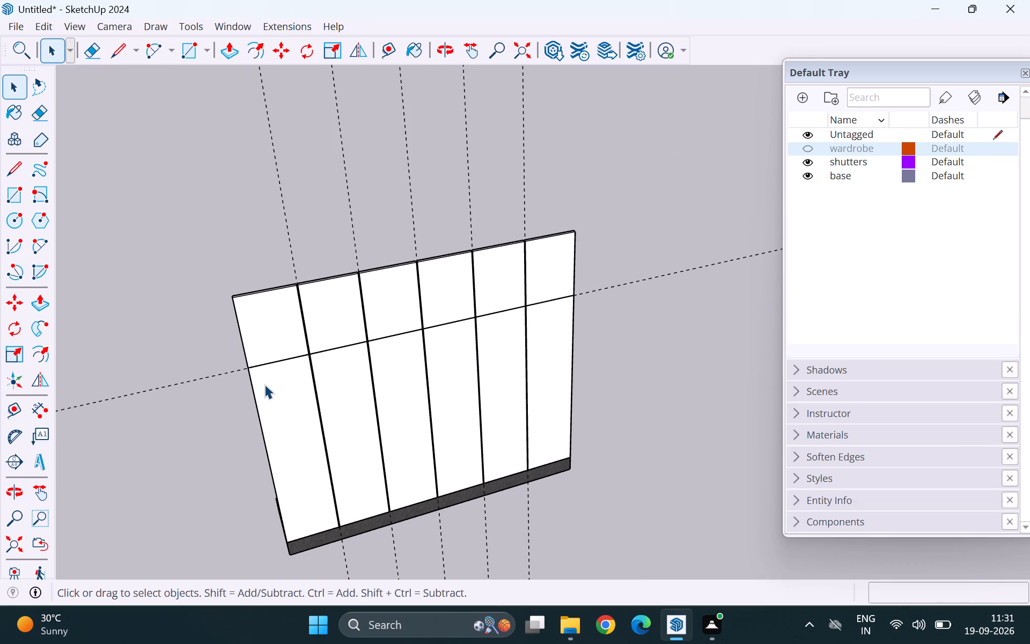
key(ctrl+z)
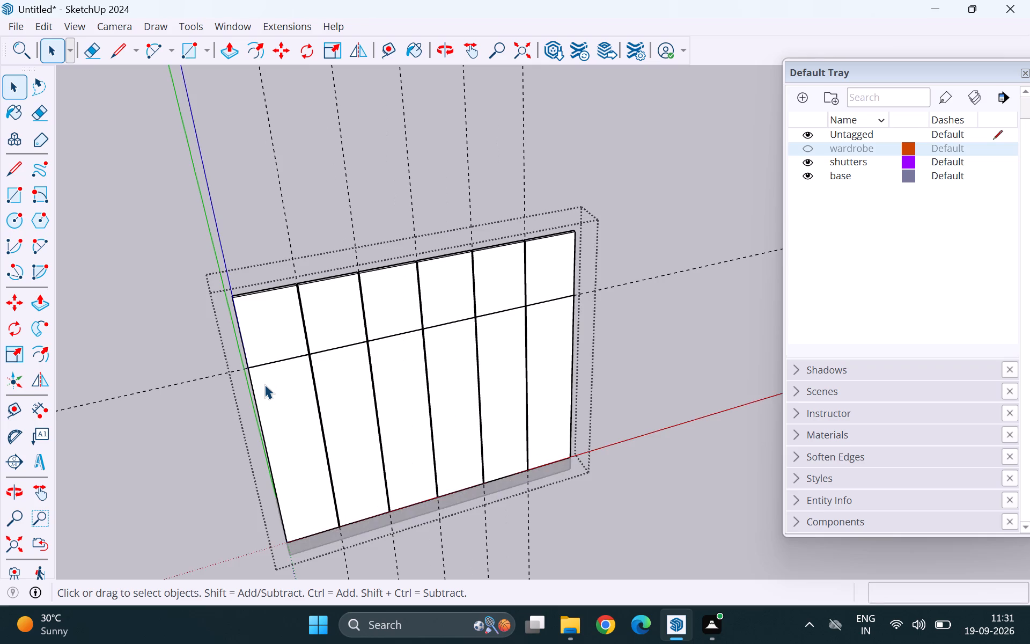
scroll(261, 336, up, 16)
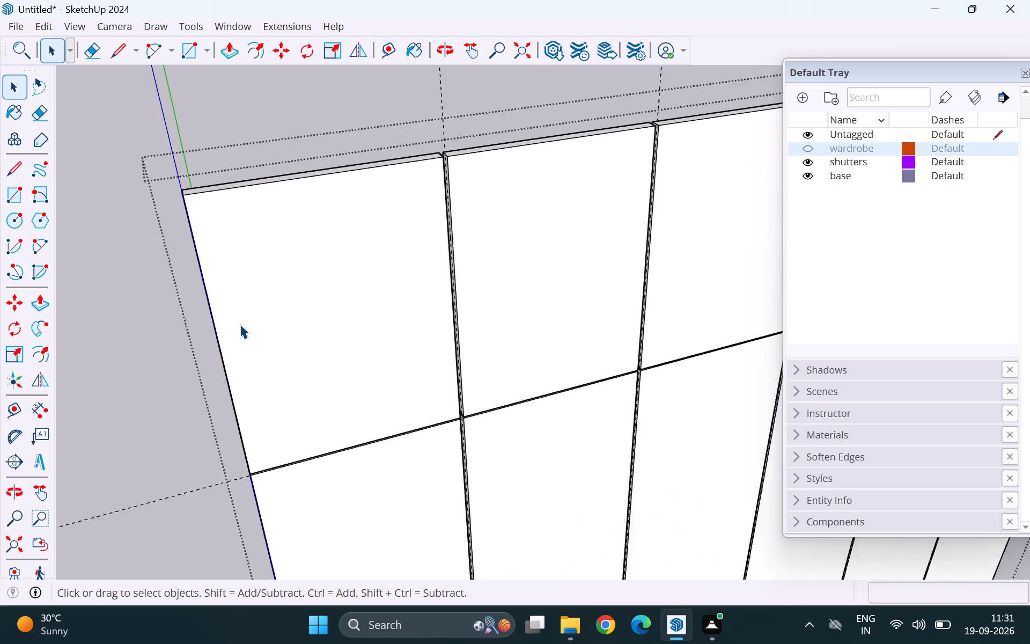
scroll(240, 324, up, 4)
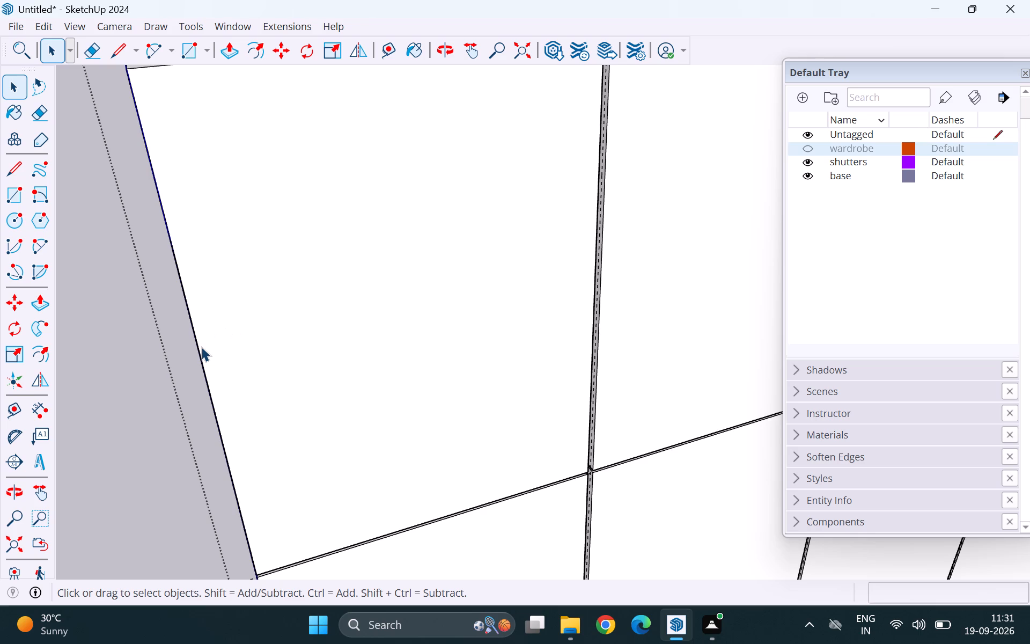
scroll(239, 380, down, 4)
key(ctrl+z)
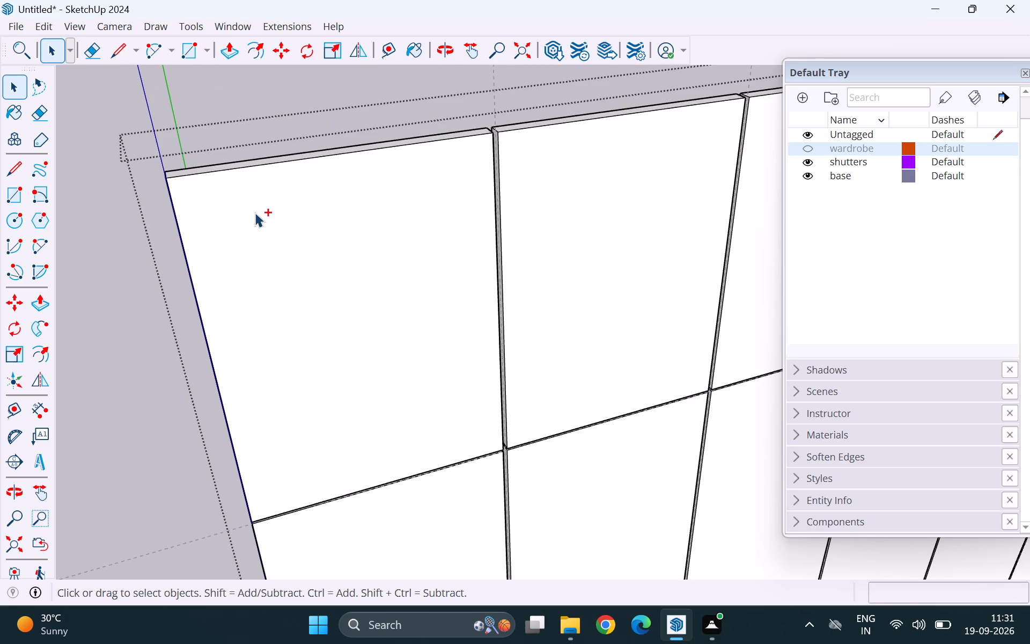
key(ctrl+z)
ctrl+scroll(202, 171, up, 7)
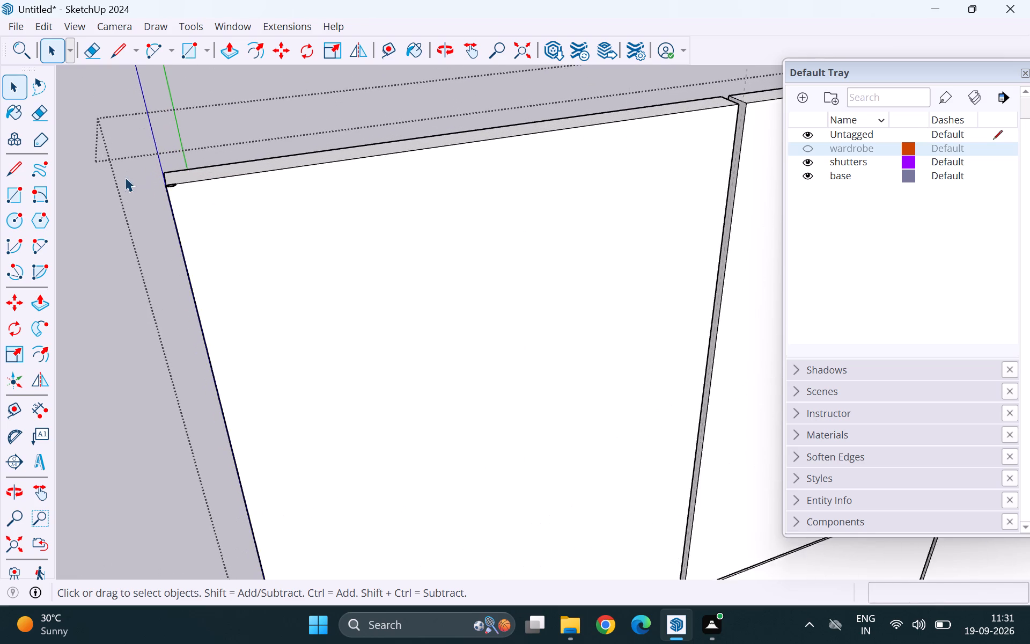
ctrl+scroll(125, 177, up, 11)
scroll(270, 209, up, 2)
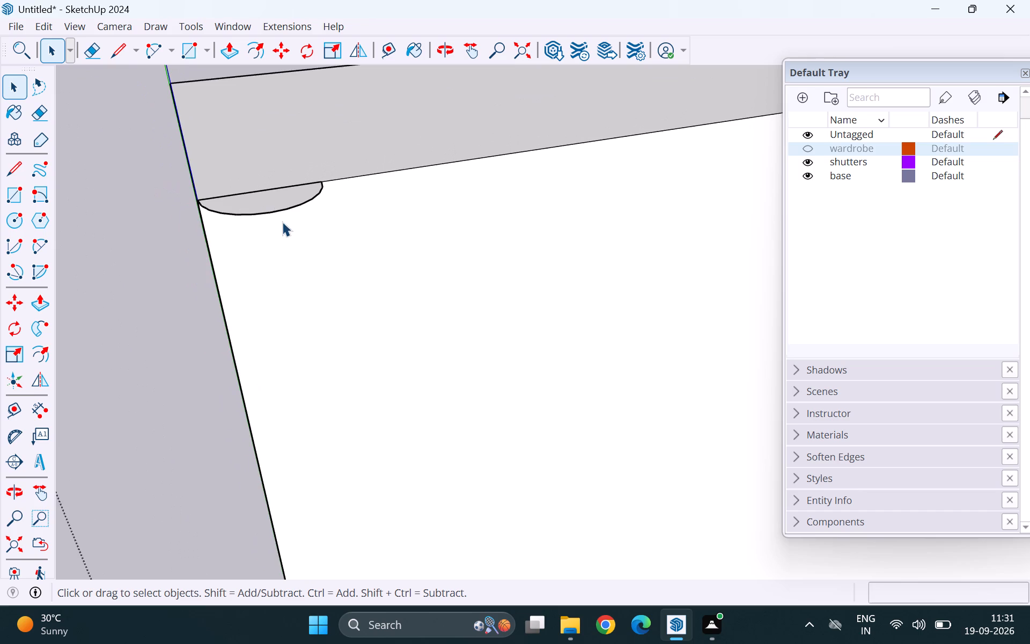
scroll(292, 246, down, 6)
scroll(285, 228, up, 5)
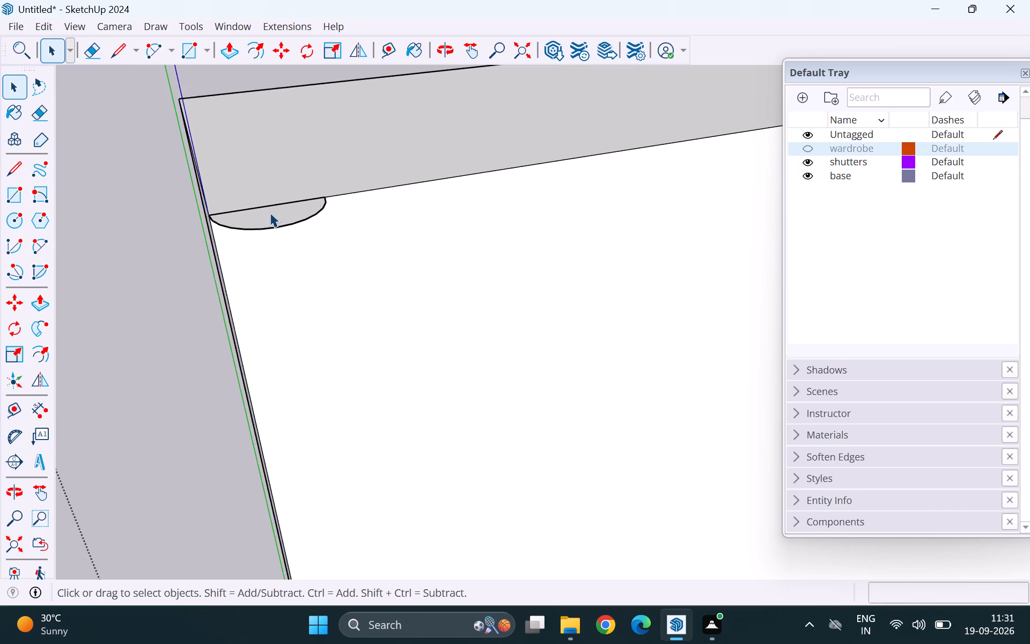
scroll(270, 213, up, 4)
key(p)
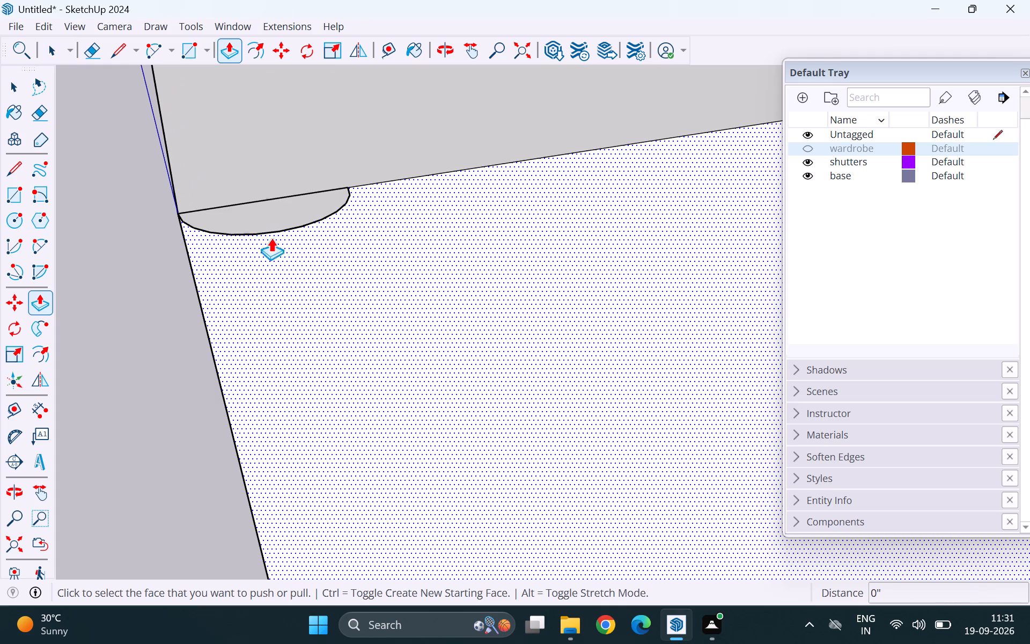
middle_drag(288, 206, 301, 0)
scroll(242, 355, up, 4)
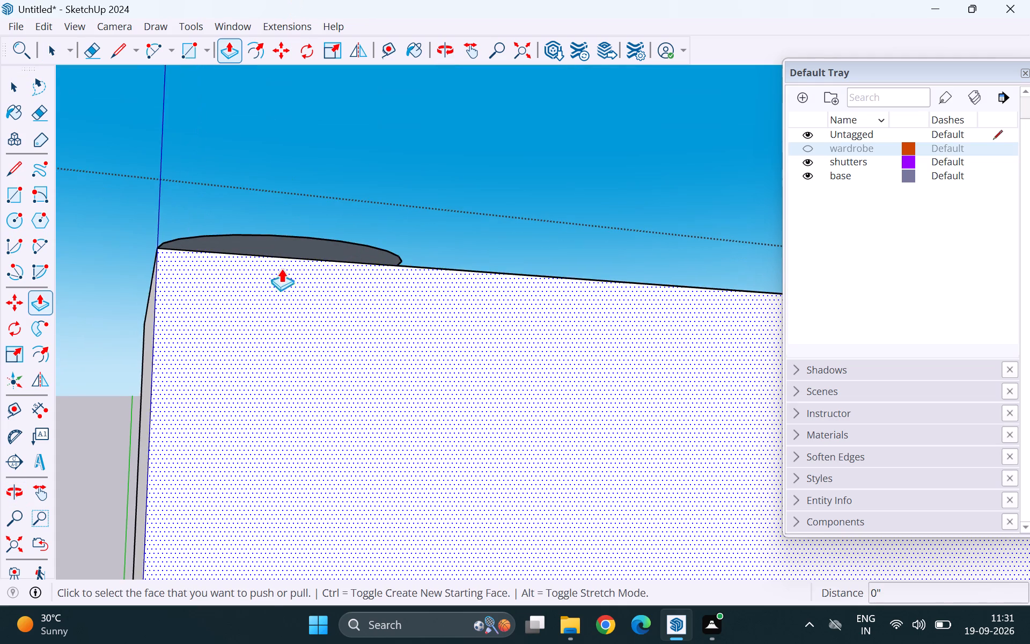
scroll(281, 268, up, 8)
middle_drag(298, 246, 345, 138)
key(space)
Explode the half-round profile's group at the outer top corner of the first upper shutter and leave the shutter's group.
click(347, 210)
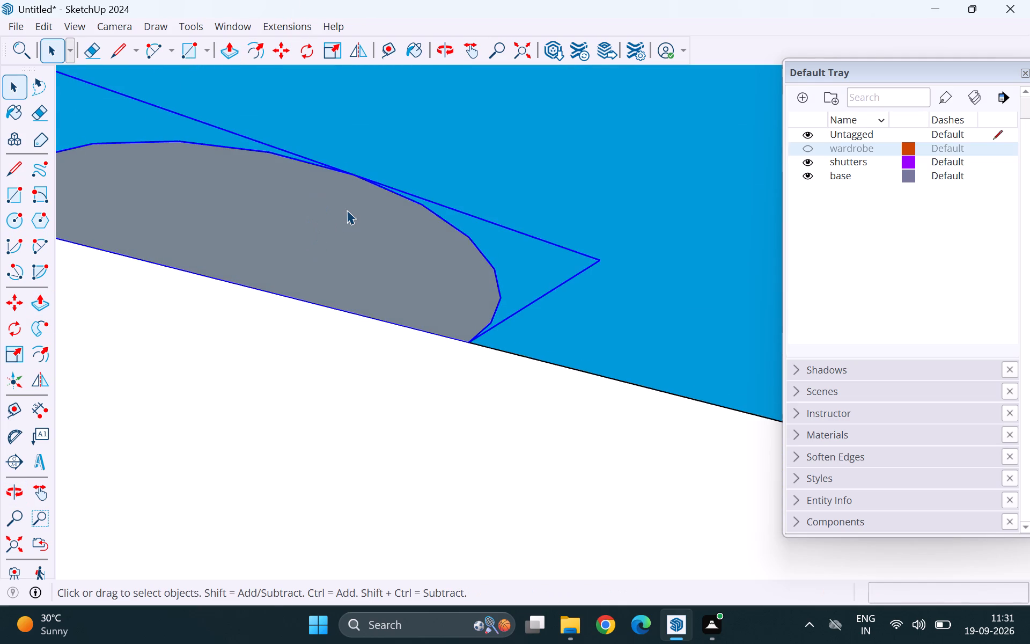
scroll(348, 210, down, 8)
middle_drag(349, 213, 346, 221)
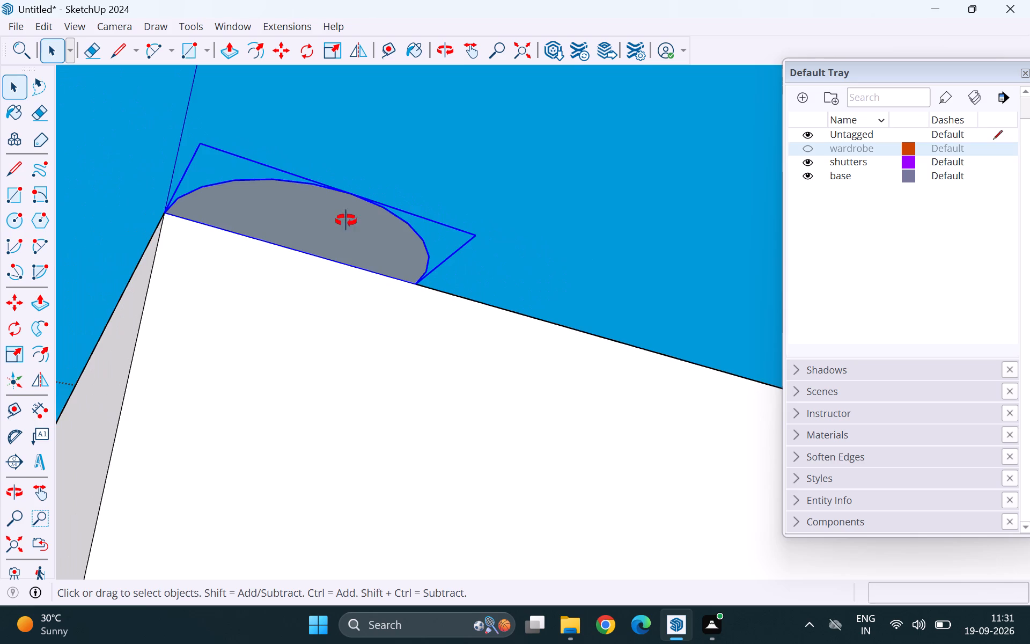
middle_drag(346, 221, 250, 431)
scroll(398, 125, up, 2)
scroll(367, 156, down, 4)
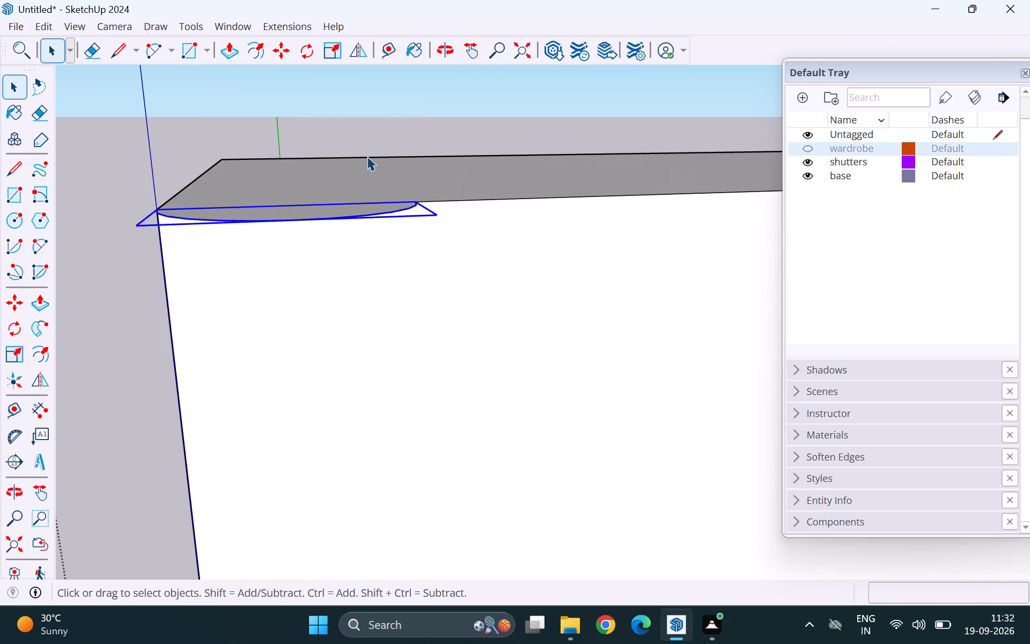
scroll(367, 156, down, 4)
middle_drag(362, 200, 334, 304)
scroll(341, 229, up, 2)
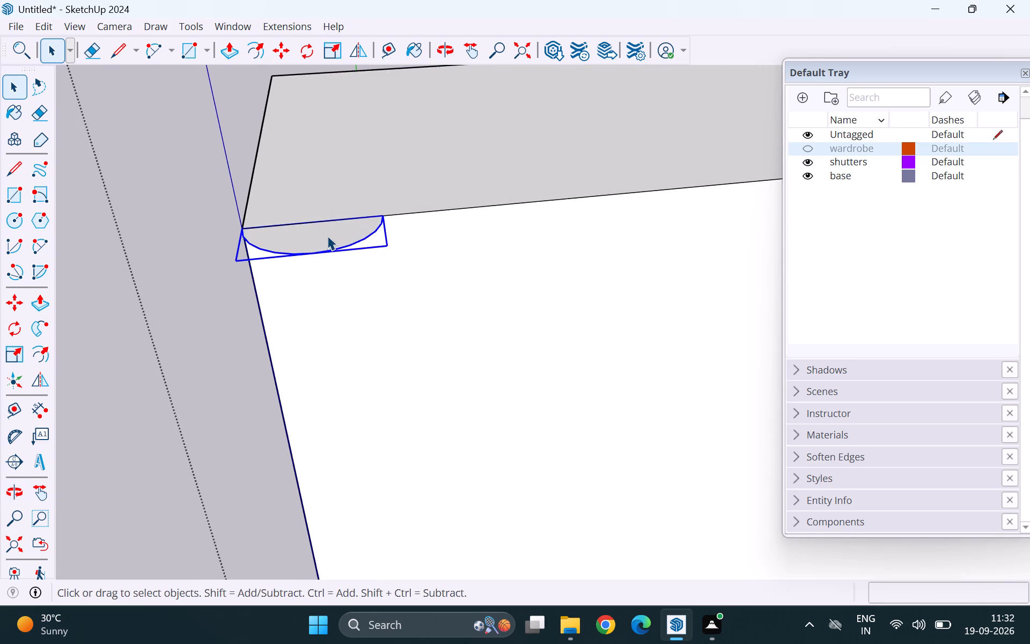
right_click(327, 236)
click(384, 114)
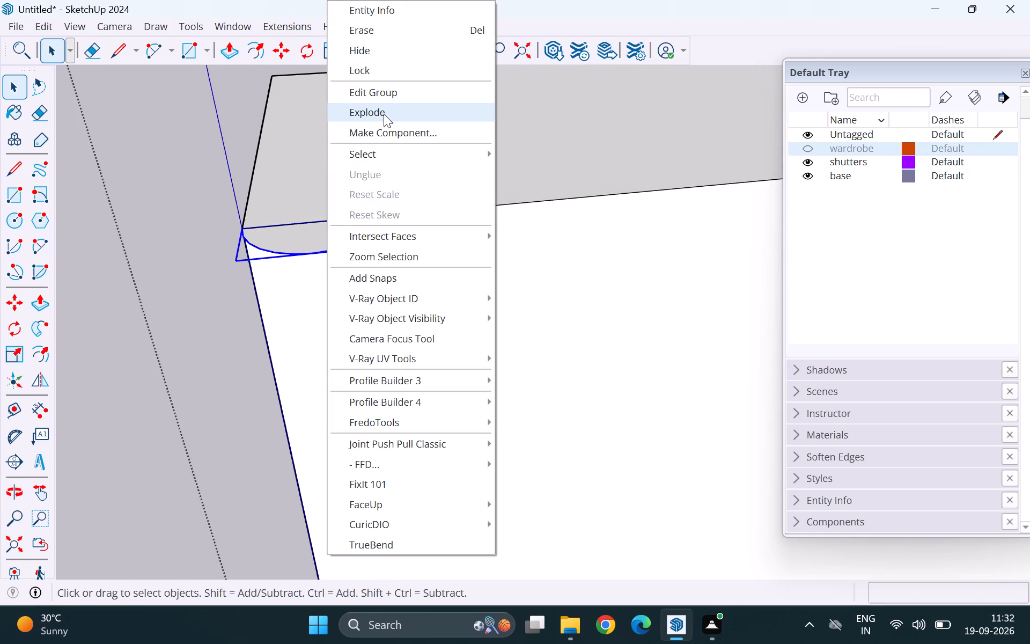
scroll(345, 237, up, 2)
middle_drag(301, 267, 352, 220)
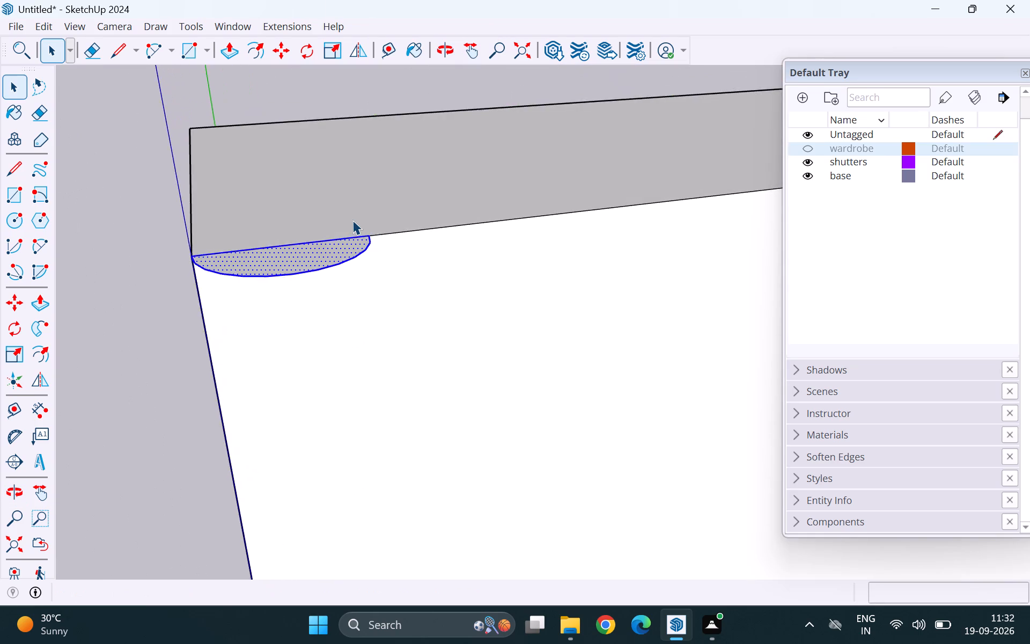
scroll(352, 220, down, 20)
scroll(352, 220, down, 7)
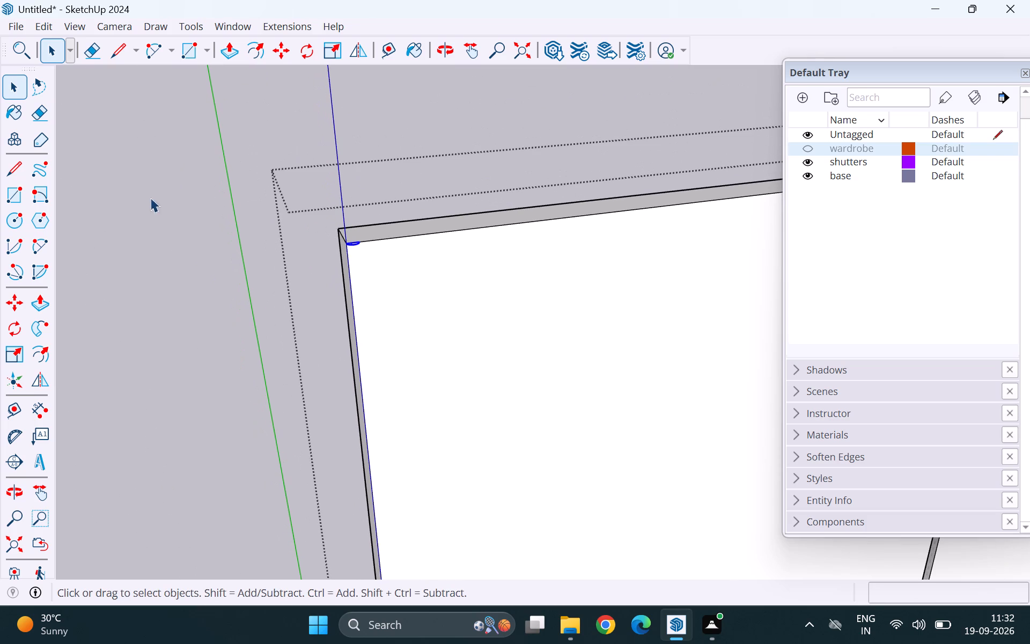
click(212, 189)
click(230, 224)
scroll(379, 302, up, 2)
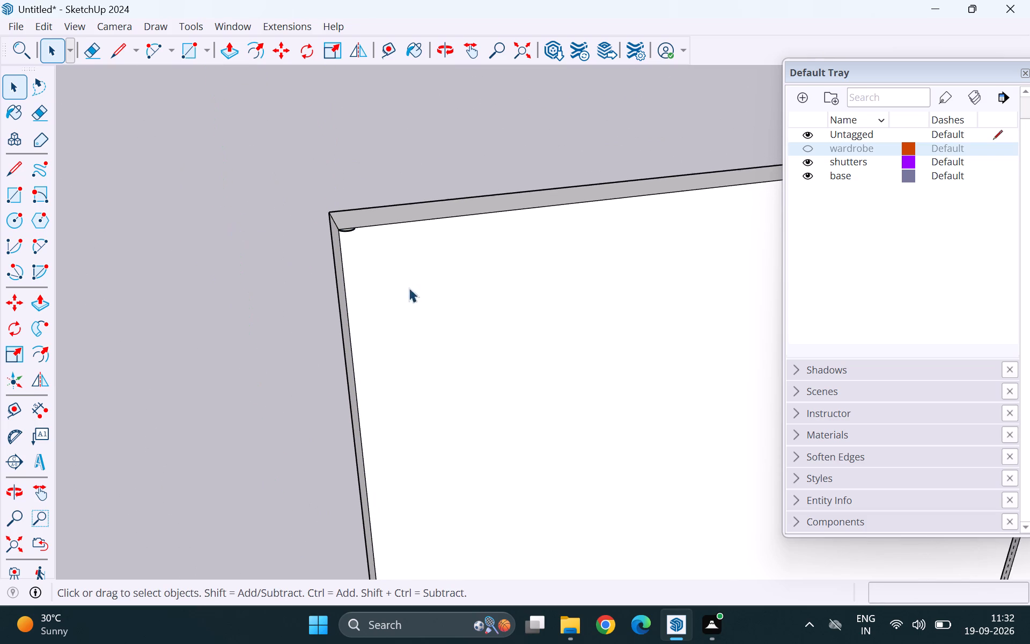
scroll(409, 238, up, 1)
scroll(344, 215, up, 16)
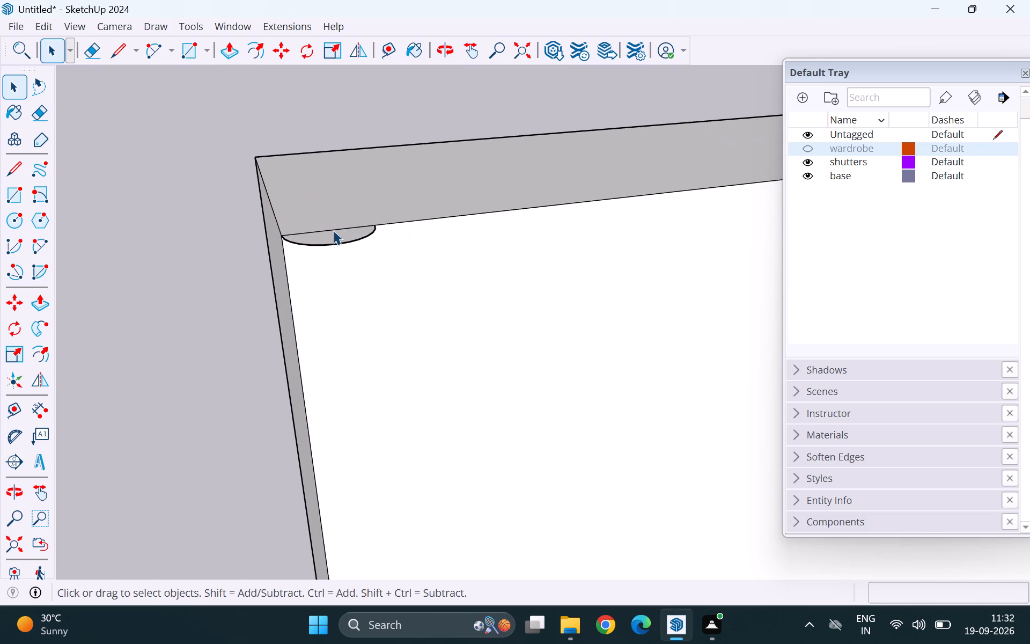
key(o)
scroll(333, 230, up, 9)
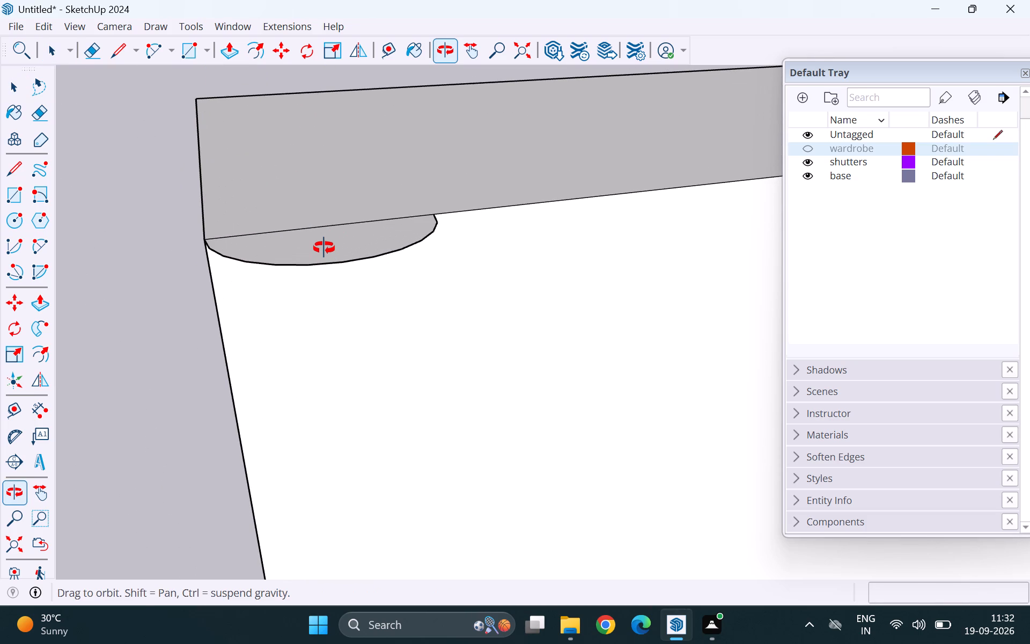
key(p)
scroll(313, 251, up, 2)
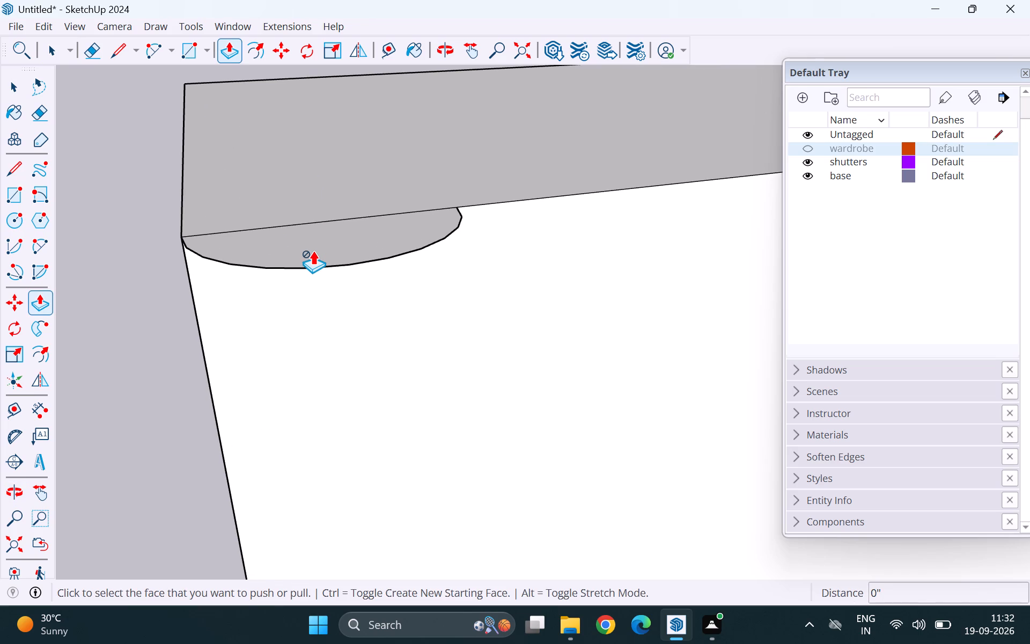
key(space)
Enter the first upper shutter's outer group and explode the shutter panel group nested inside it.
click(332, 237)
double_click(513, 208)
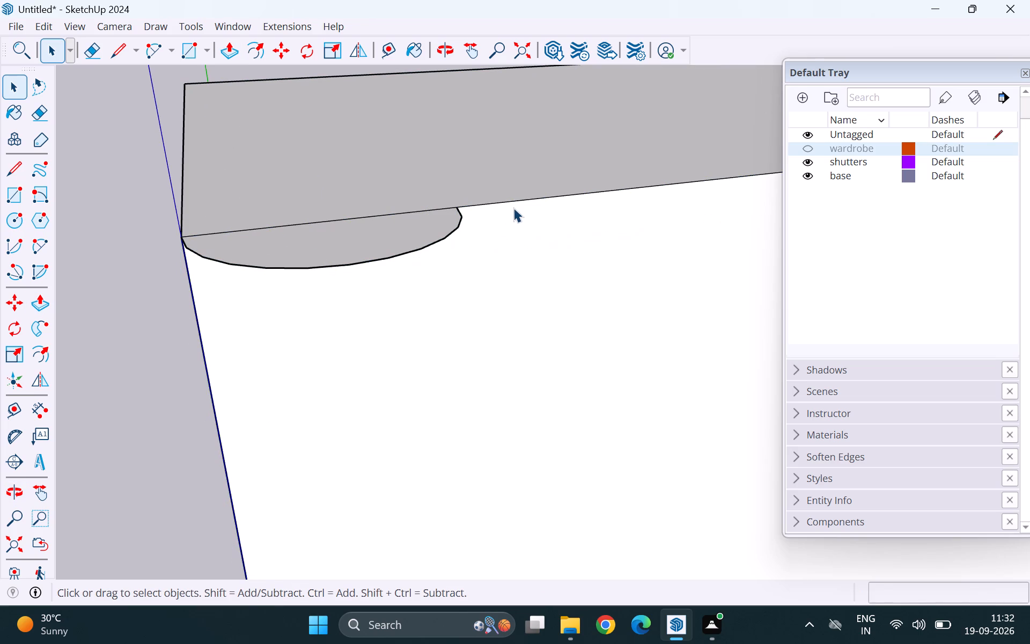
scroll(513, 208, down, 3)
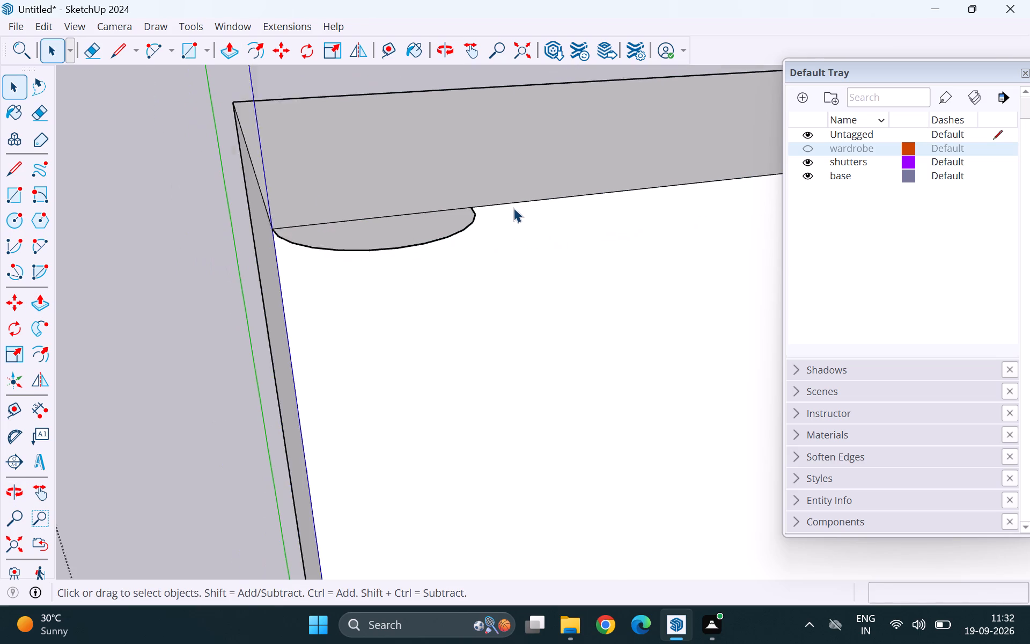
scroll(513, 208, down, 8)
click(516, 233)
scroll(534, 211, down, 3)
scroll(506, 203, up, 3)
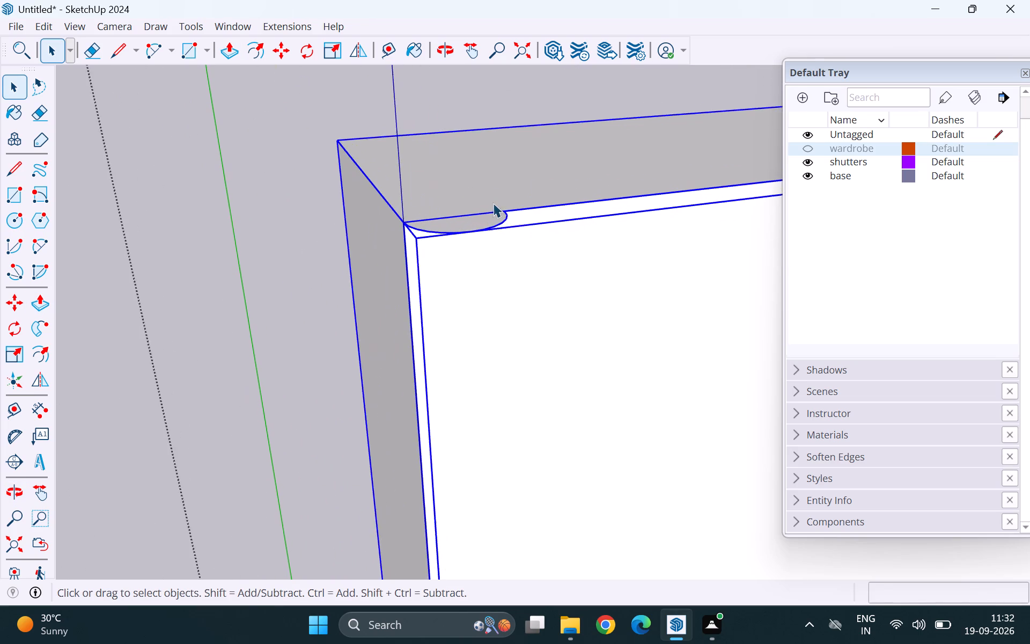
scroll(493, 203, up, 7)
right_click(467, 232)
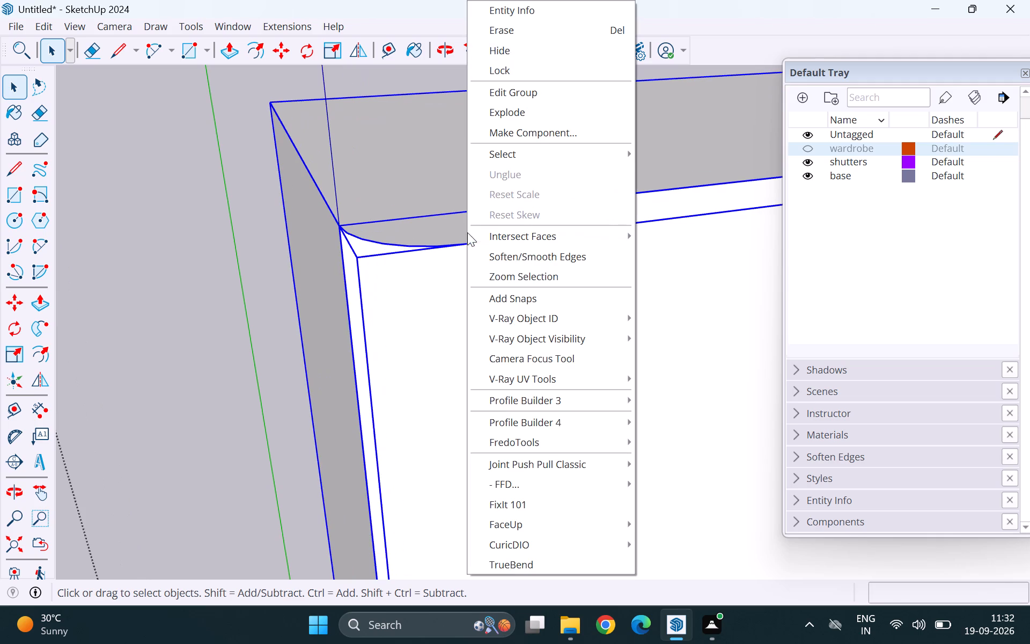
click(549, 105)
scroll(503, 173, down, 4)
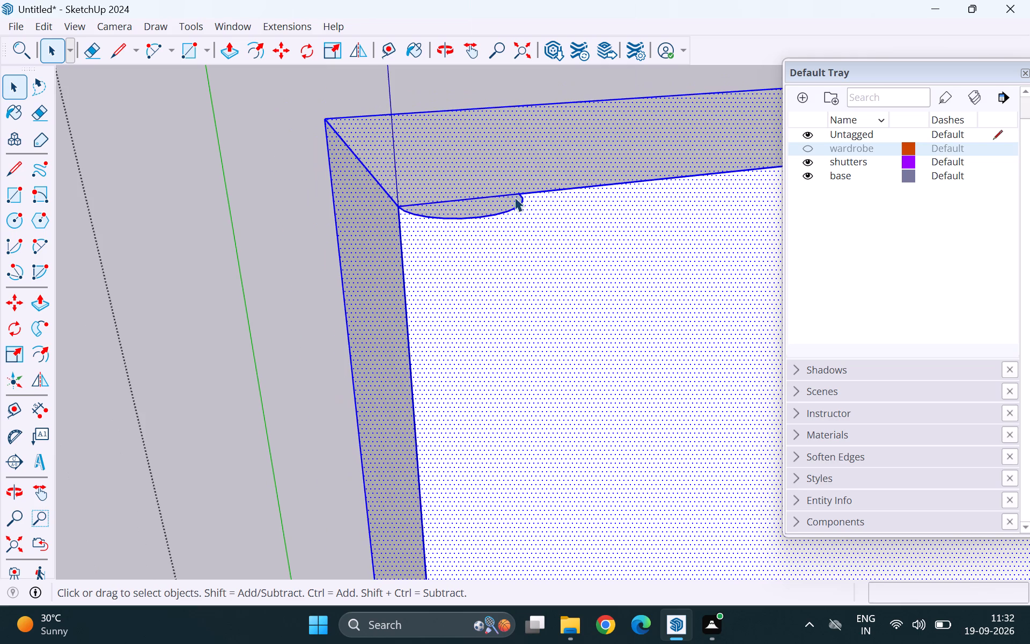
Group the exploded shutter panel's faces and edges, leaving the half-round face and its arc out of the selection.
scroll(539, 216, up, 2)
click(550, 193)
triple_click(601, 182)
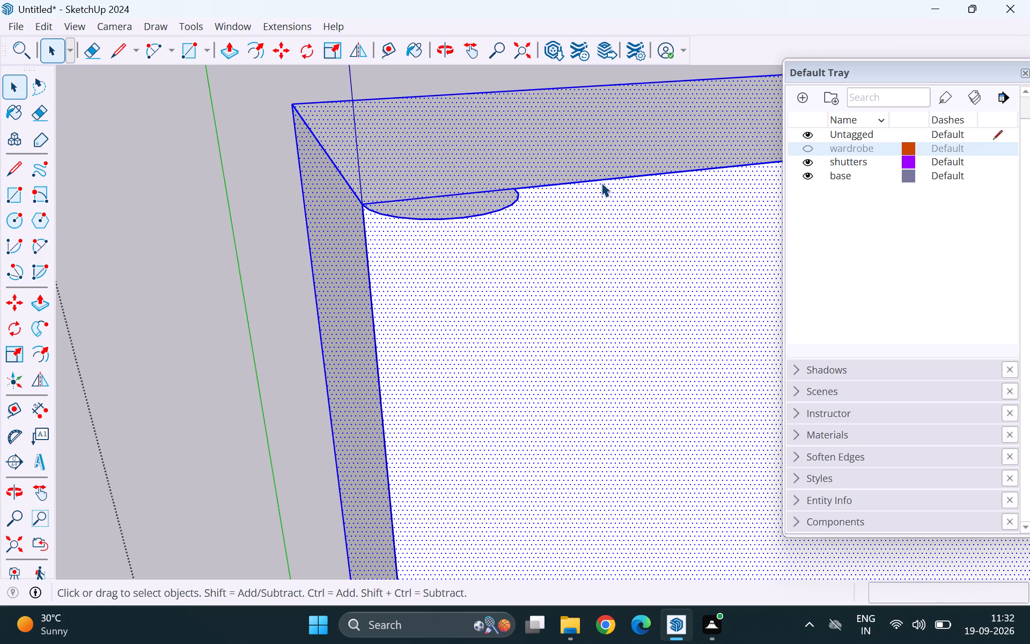
scroll(573, 181, up, 2)
scroll(484, 205, up, 1)
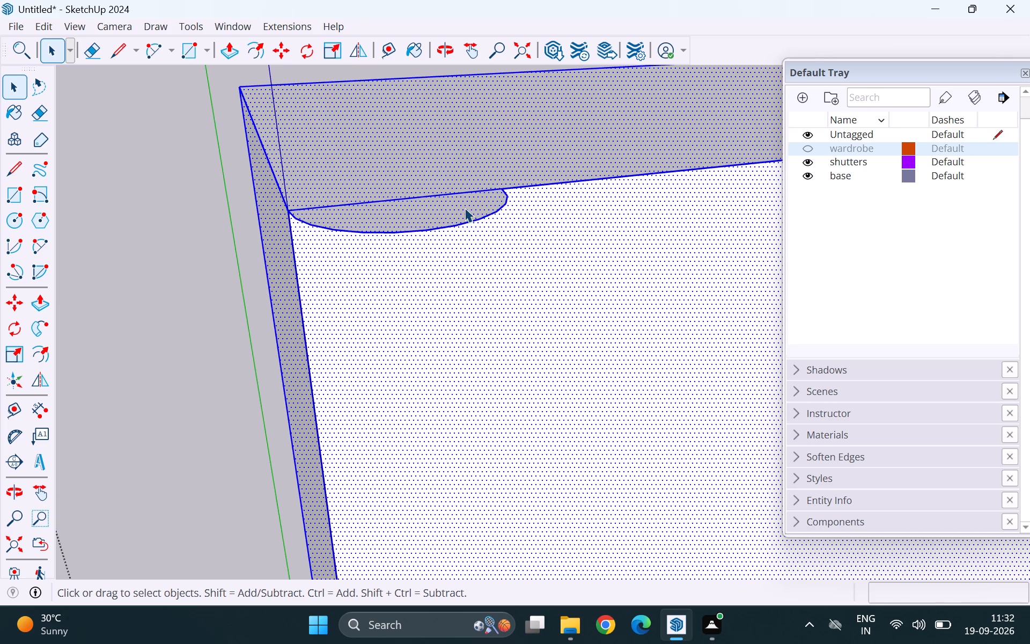
shift+click(465, 208)
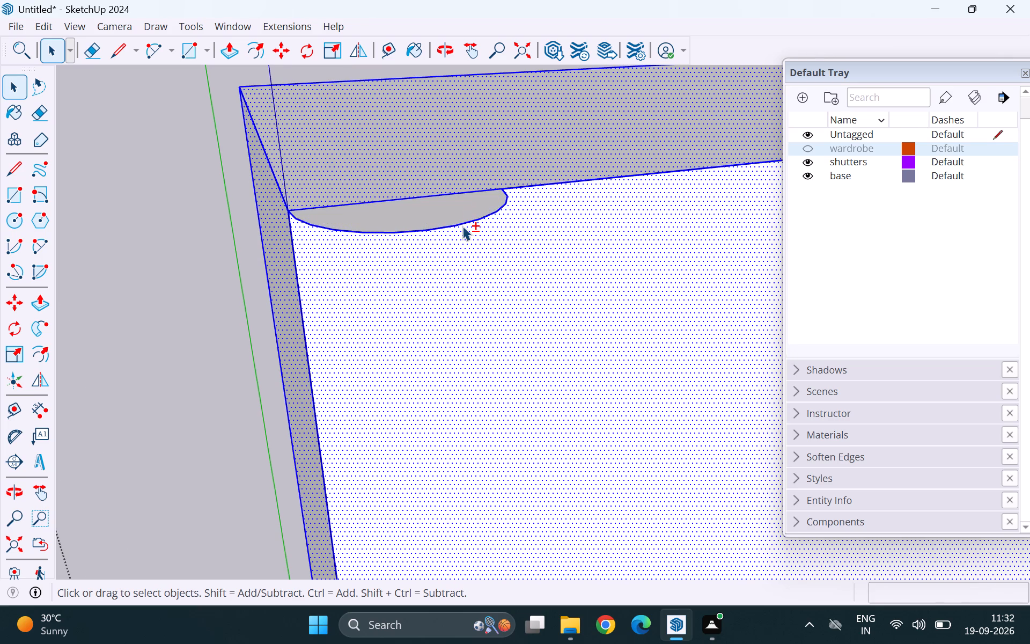
shift+click(462, 224)
middle_drag(462, 225, 489, 194)
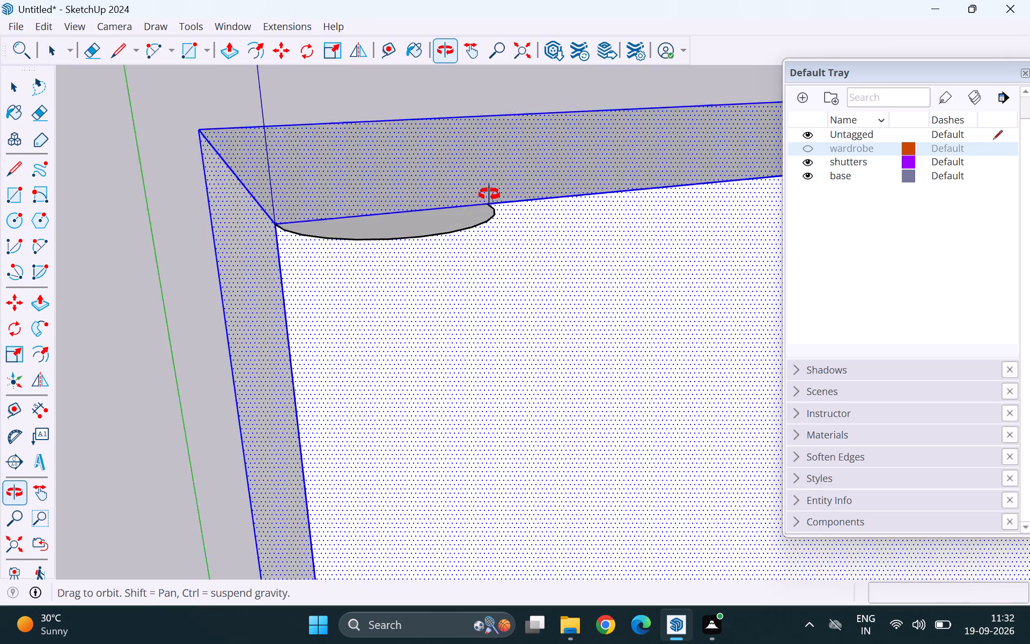
middle_drag(489, 194, 425, 208)
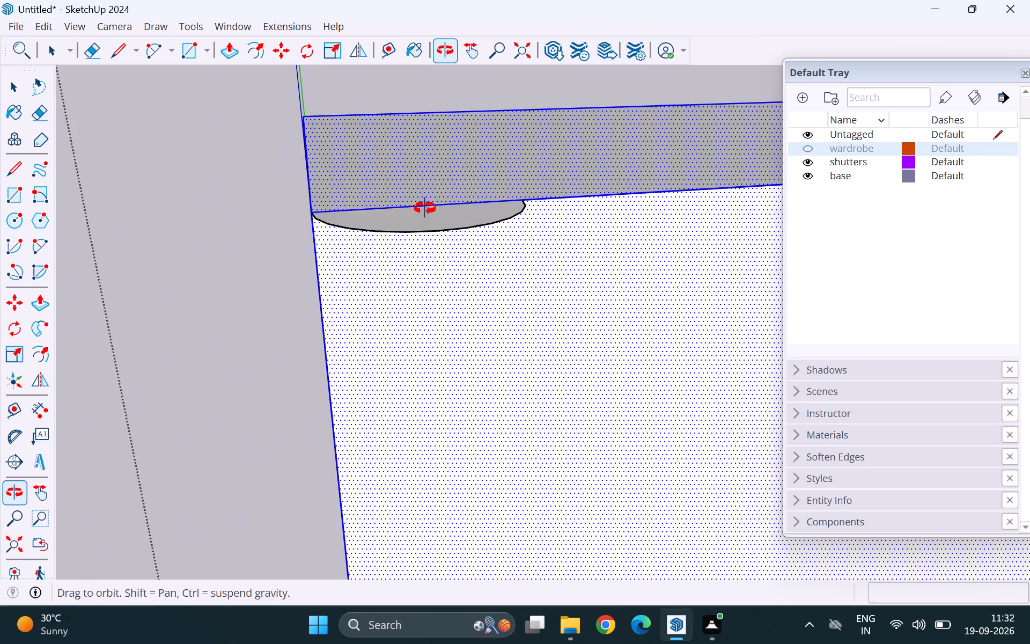
middle_drag(425, 208, 399, 243)
right_click(610, 163)
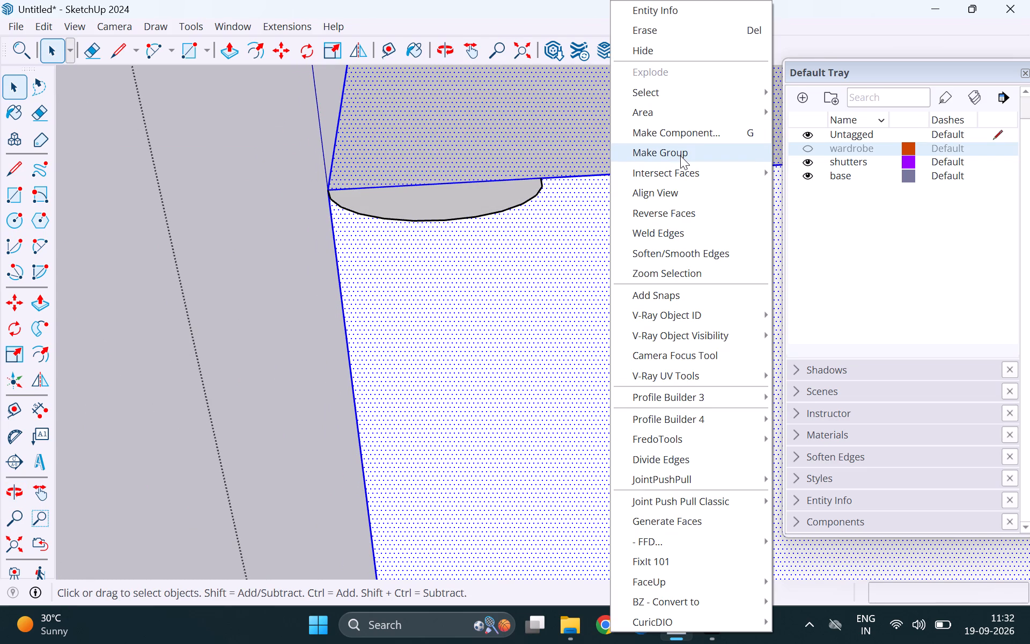
click(680, 156)
scroll(522, 202, down, 5)
scroll(501, 199, up, 5)
click(501, 218)
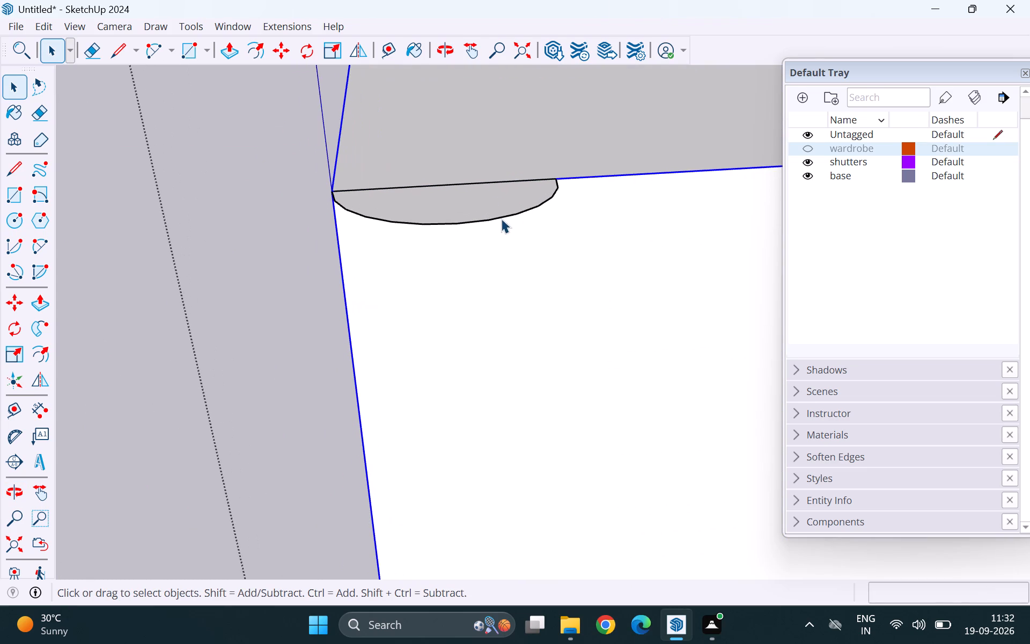
Make a component from the half-round face and its edges at the outer top corner of the first upper shutter.
double_click(492, 203)
right_click(492, 203)
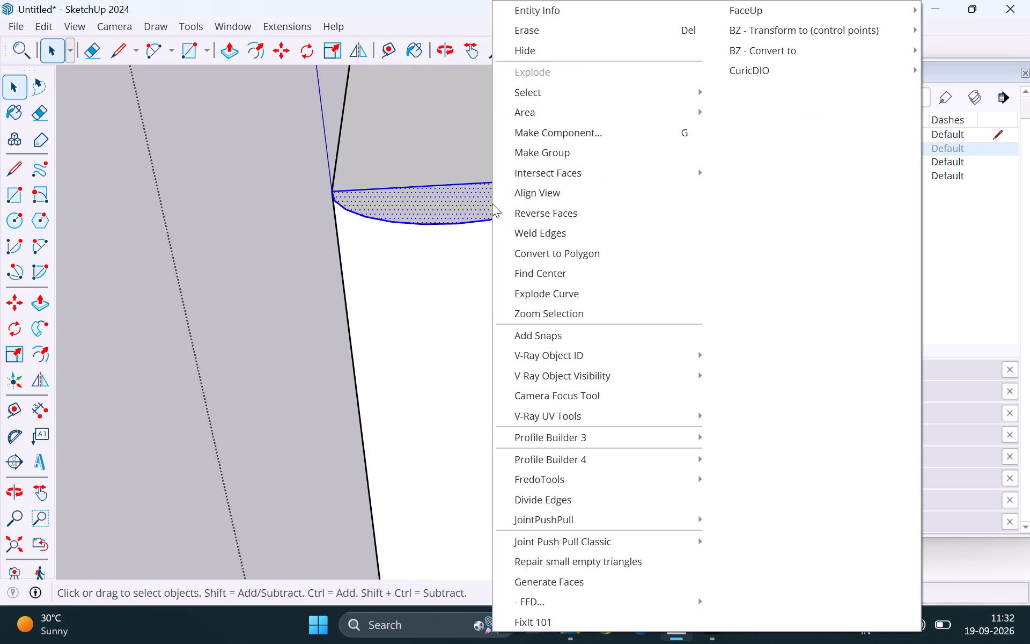
click(658, 124)
scroll(494, 150, down, 2)
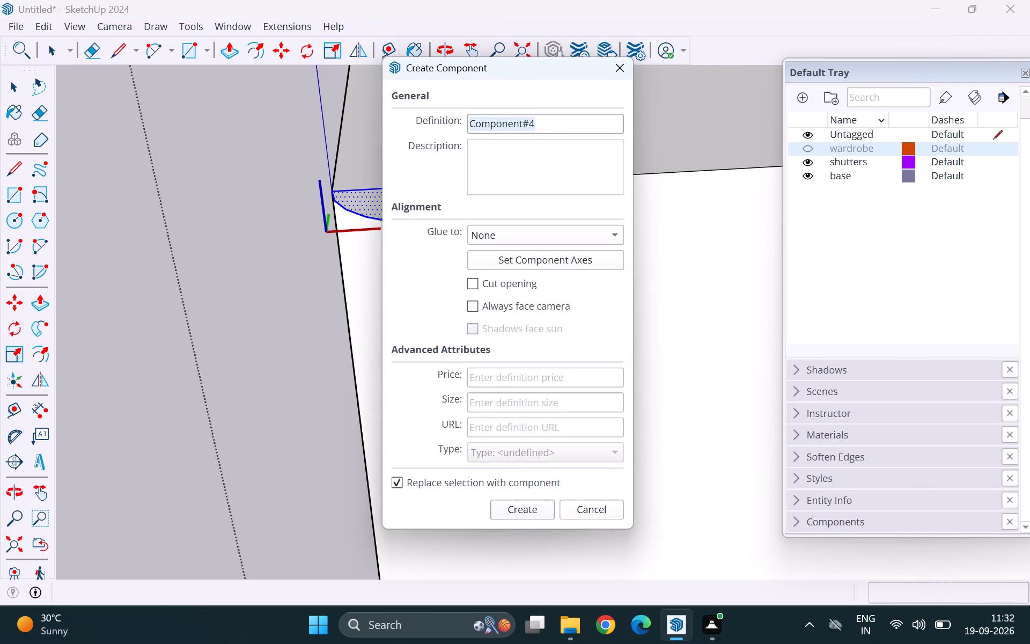
click(536, 507)
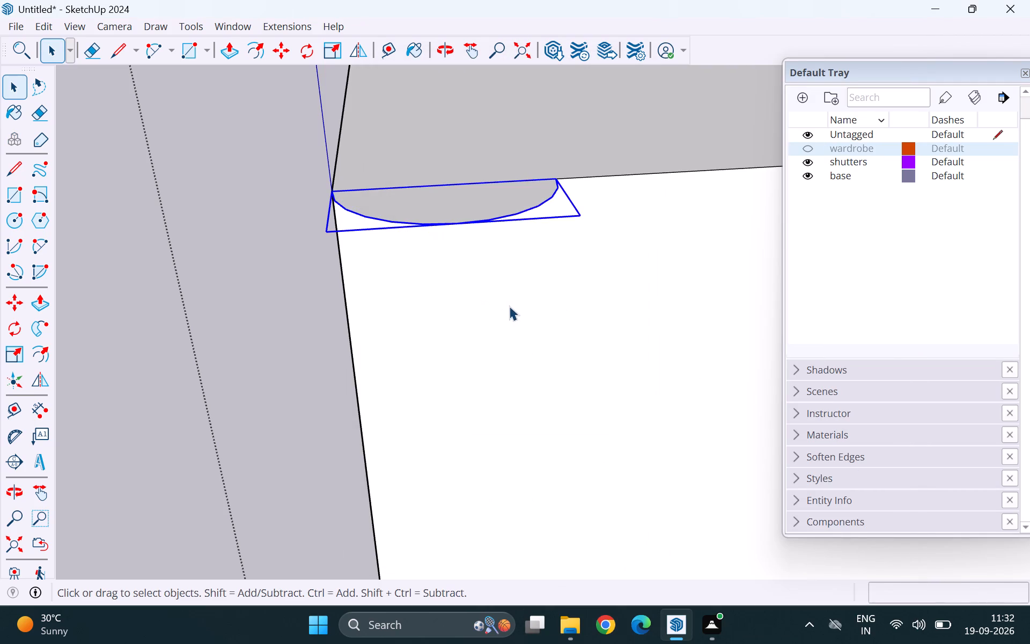
Examine the half-round component and the first upper shutter's top edge up to the gap with the adjacent shutter.
middle_drag(514, 292, 566, 91)
scroll(460, 245, up, 2)
scroll(438, 273, down, 4)
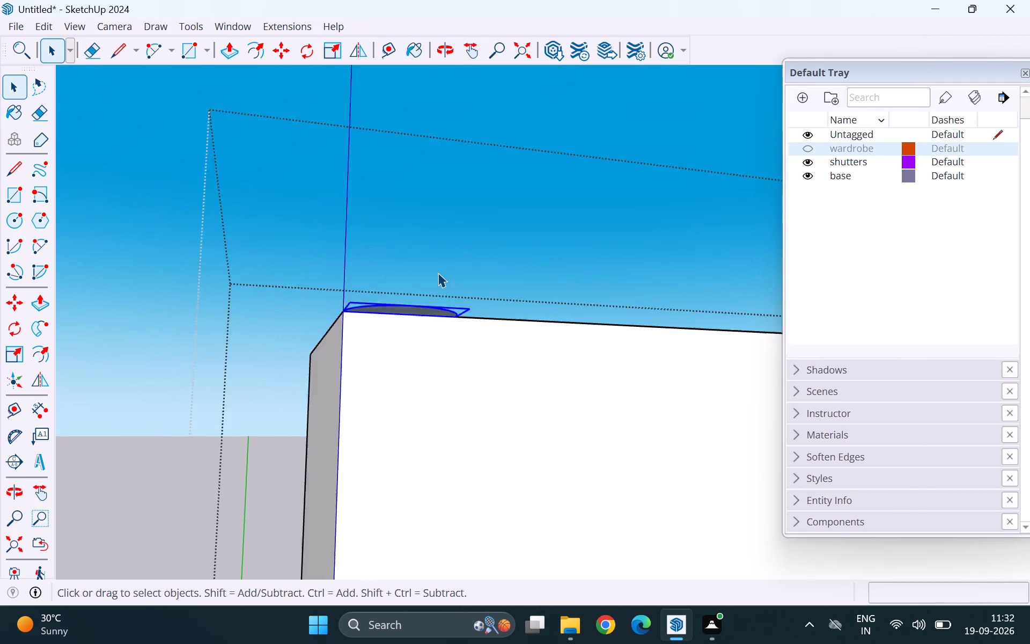
scroll(426, 315, up, 12)
scroll(439, 285, down, 8)
scroll(542, 311, down, 8)
middle_drag(541, 345, 417, 442)
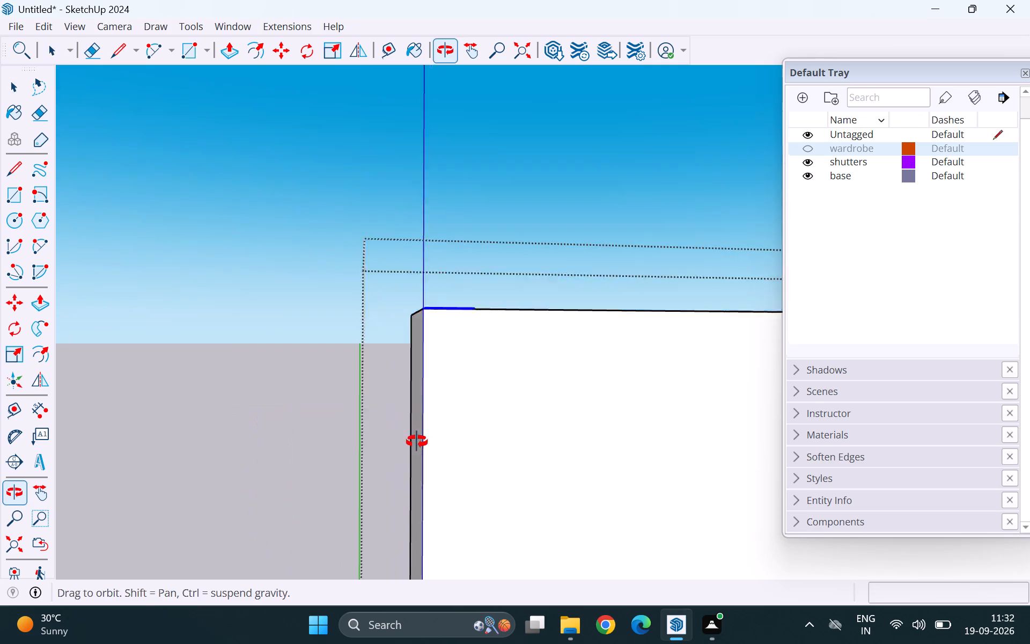
middle_drag(417, 442, 411, 443)
scroll(358, 362, down, 20)
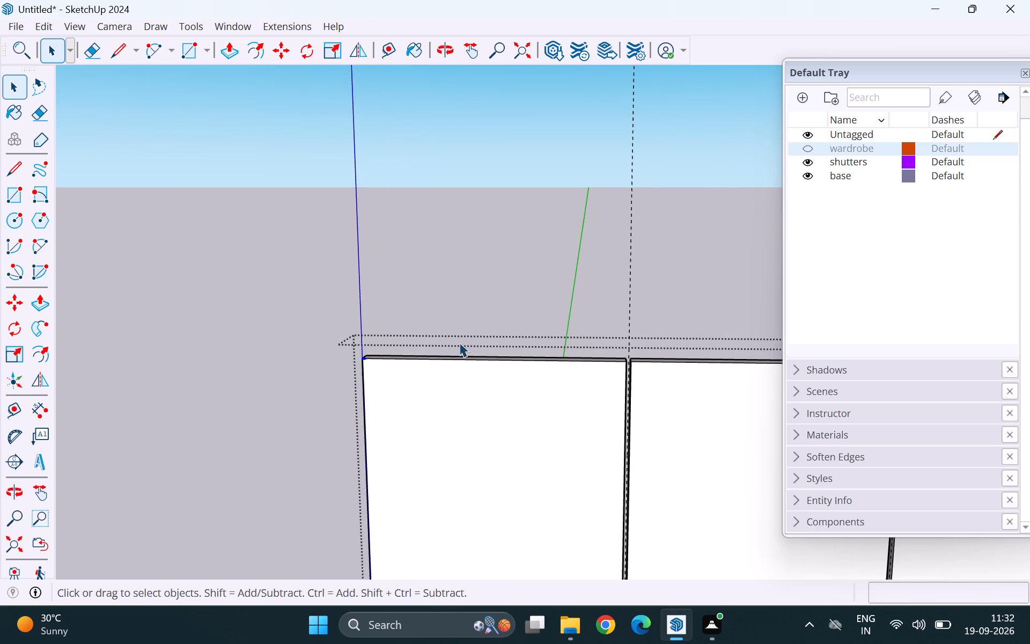
scroll(646, 408, up, 3)
scroll(616, 330, up, 4)
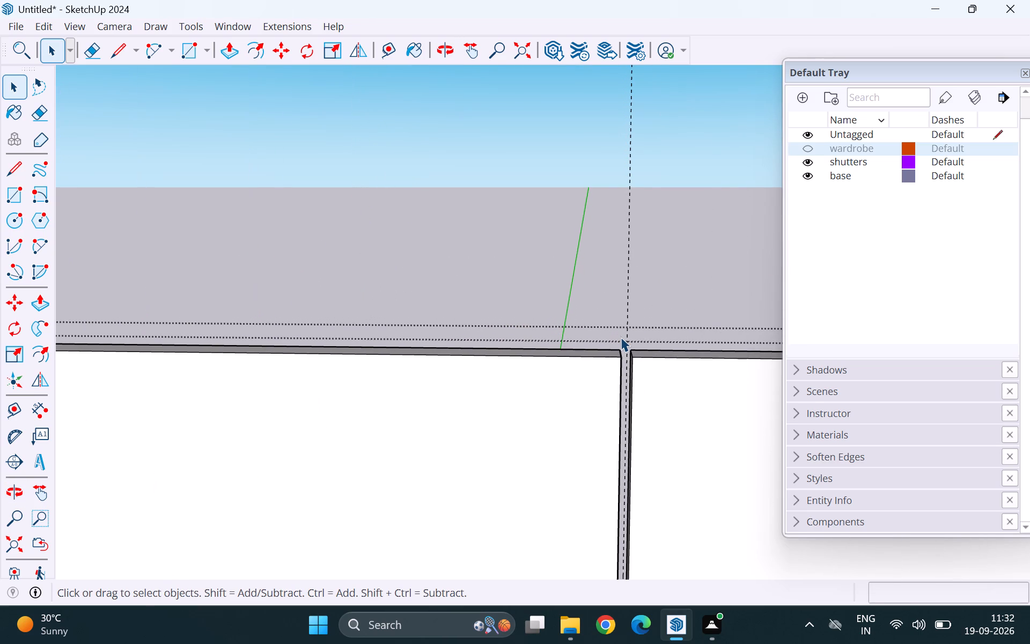
scroll(619, 357, down, 6)
scroll(409, 335, up, 3)
scroll(186, 352, up, 12)
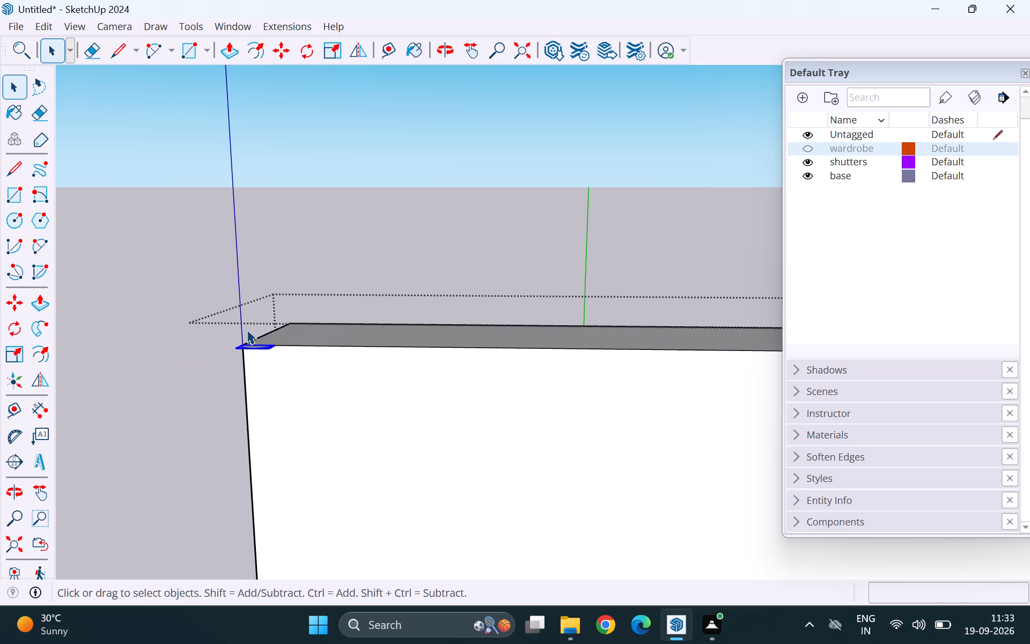
middle_drag(255, 341, 270, 412)
scroll(270, 412, down, 4)
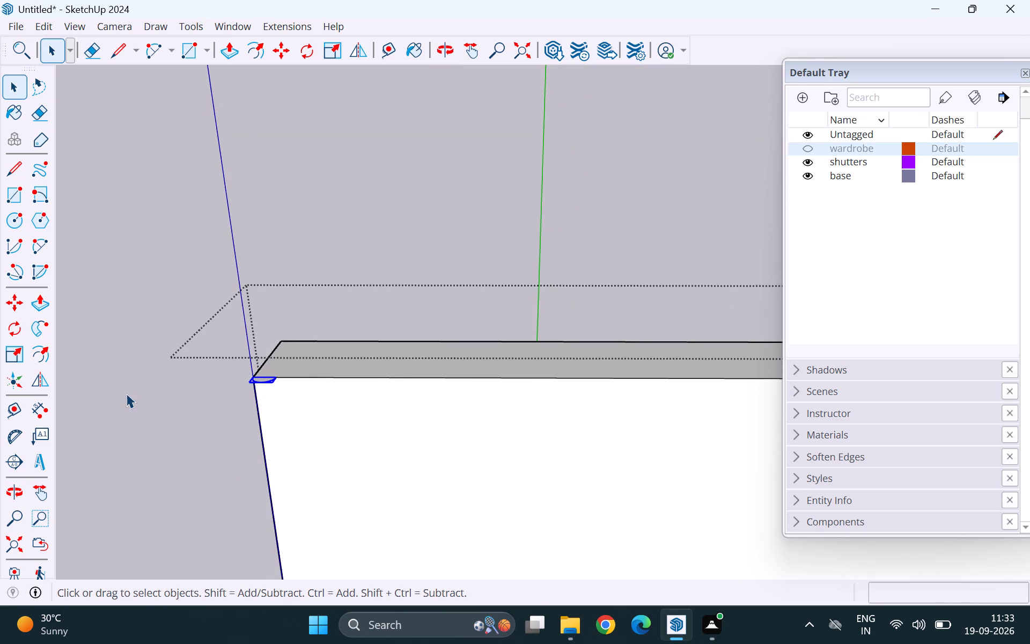
Leave the shutter's group and examine the upper shutters' top edges and the half-round profile from an angled view.
click(126, 393)
scroll(196, 398, up, 2)
scroll(310, 383, down, 4)
scroll(336, 387, up, 4)
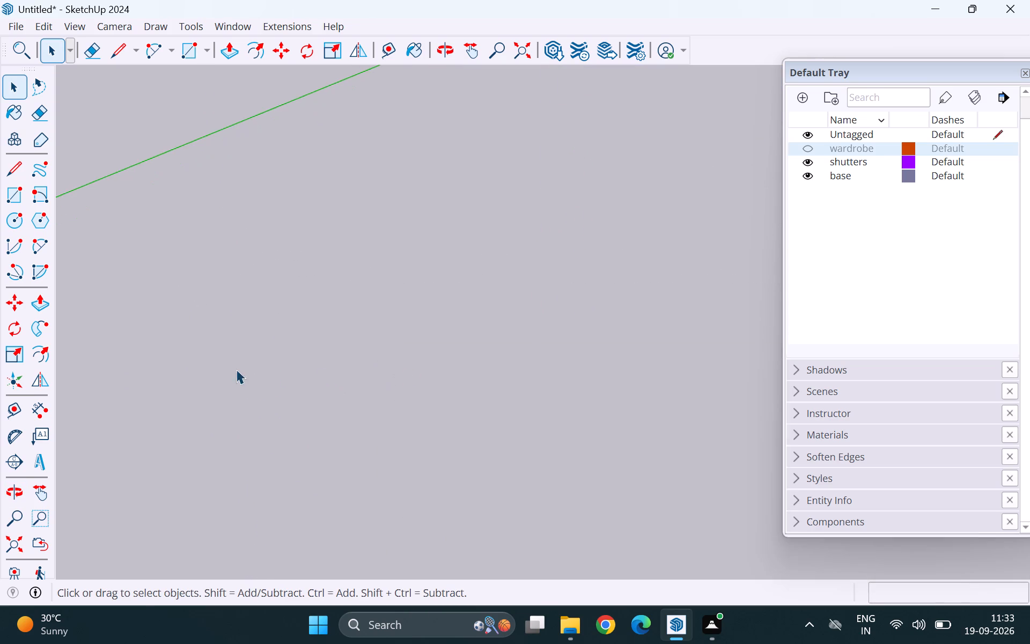
scroll(236, 369, down, 3)
scroll(344, 325, down, 1)
scroll(149, 272, down, 1)
scroll(156, 293, up, 1)
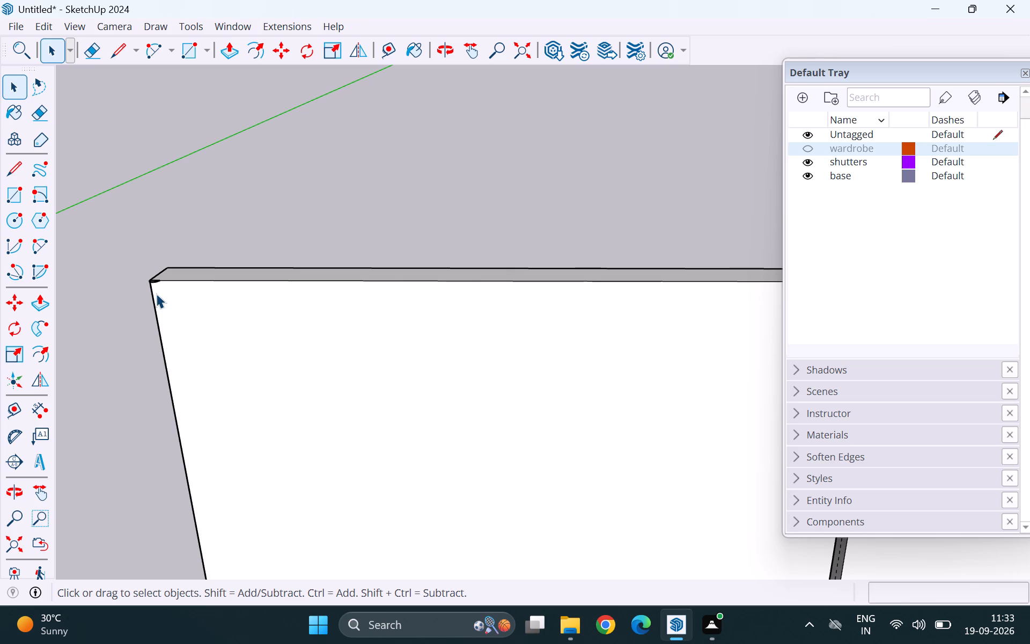
scroll(98, 244, down, 2)
scroll(161, 312, down, 2)
middle_drag(163, 313, 317, 333)
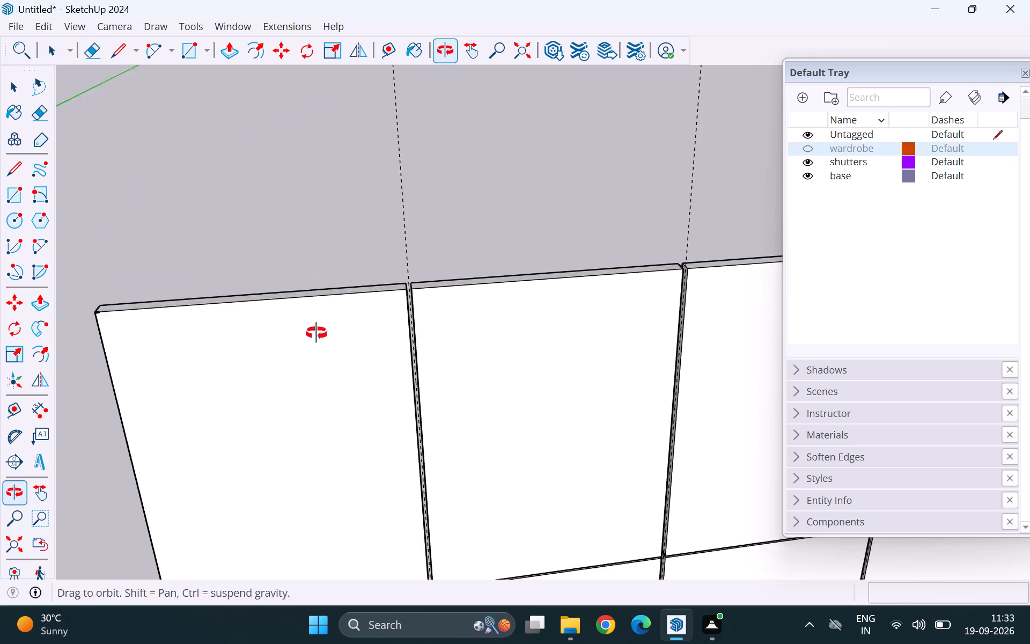
middle_drag(317, 333, 347, 336)
scroll(438, 357, down, 2)
scroll(120, 377, up, 1)
scroll(179, 396, up, 4)
scroll(89, 344, up, 3)
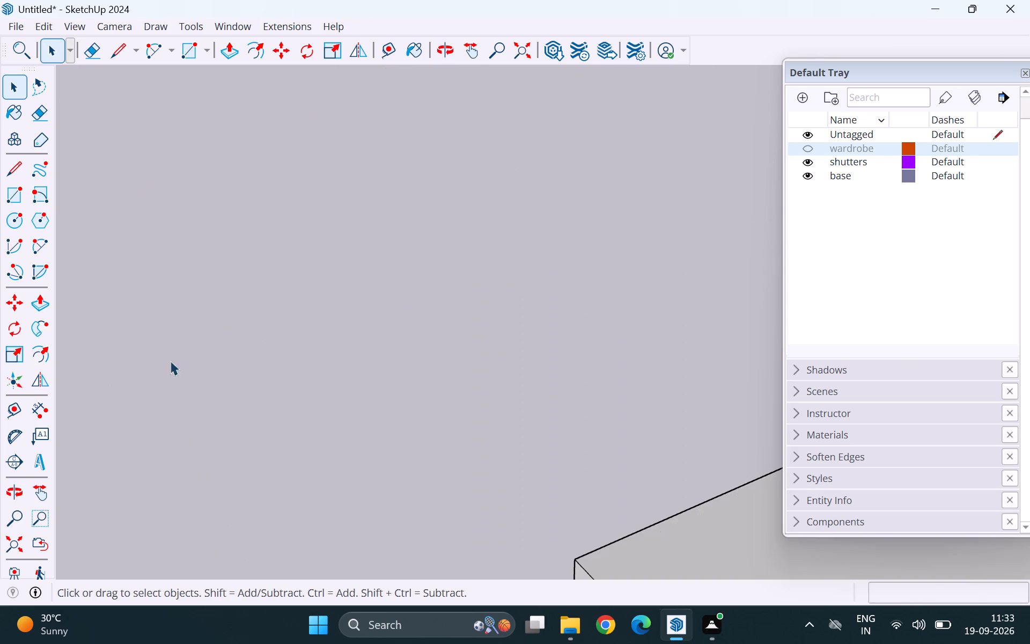
scroll(274, 381, down, 2)
scroll(366, 426, up, 8)
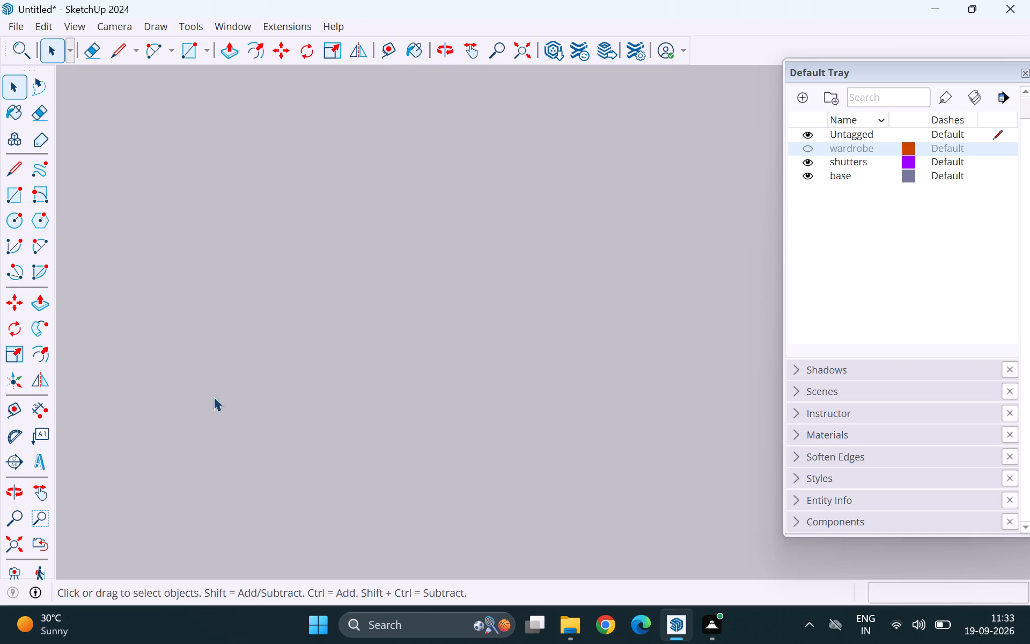
scroll(168, 393, down, 2)
scroll(274, 392, down, 4)
scroll(468, 429, down, 3)
scroll(453, 500, down, 11)
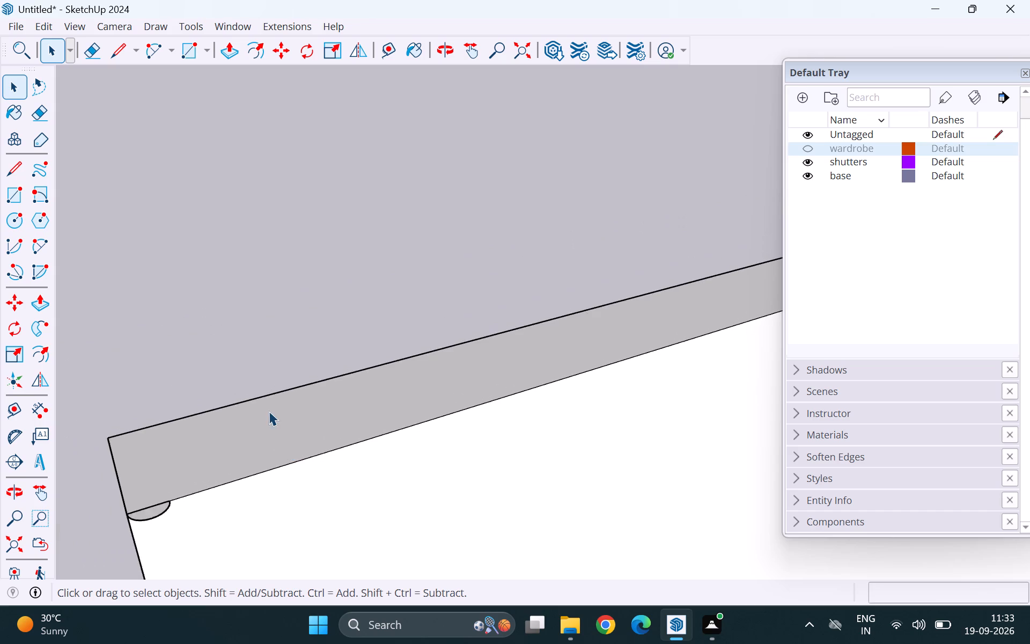
scroll(20, 380, down, 4)
scroll(231, 335, down, 6)
scroll(506, 310, up, 3)
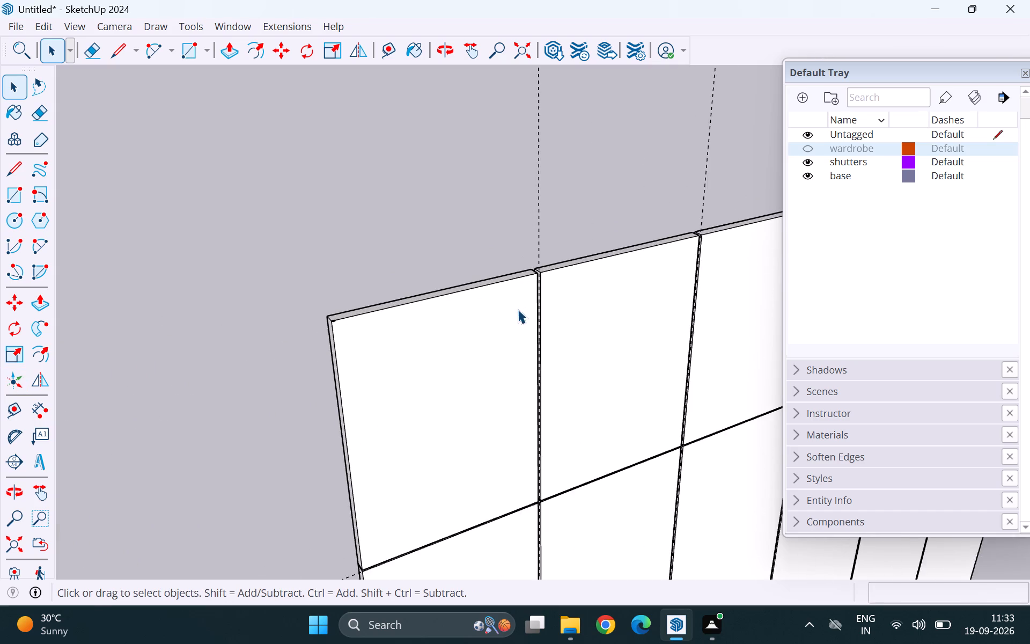
scroll(518, 309, up, 1)
scroll(227, 338, up, 3)
scroll(397, 282, up, 6)
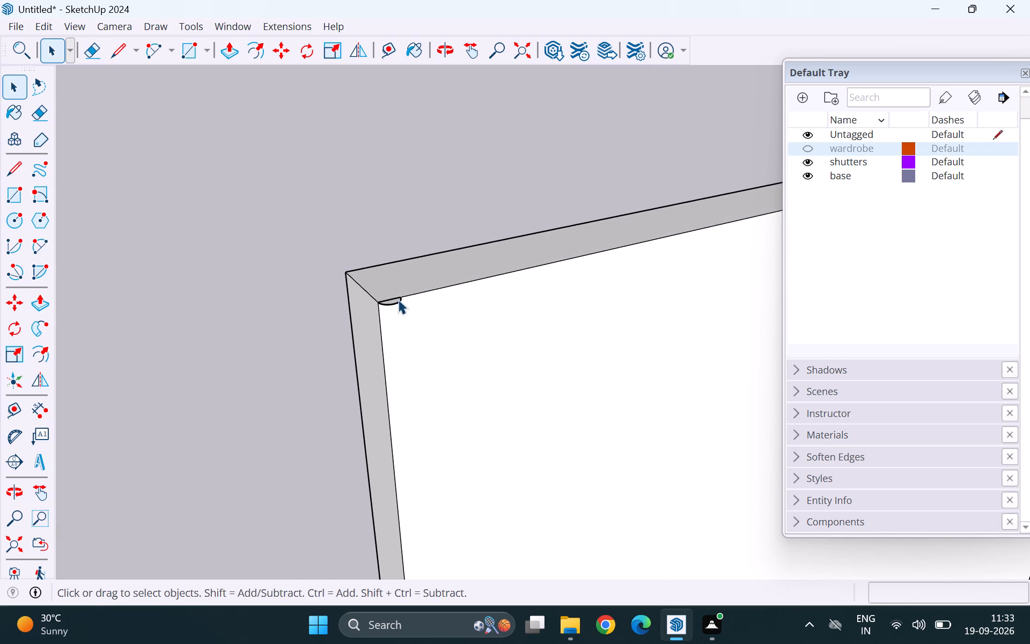
Check inside the first upper shutter's outer group that the half-round component and the panel group select separately, and leave the group.
click(398, 305)
scroll(393, 301, up, 10)
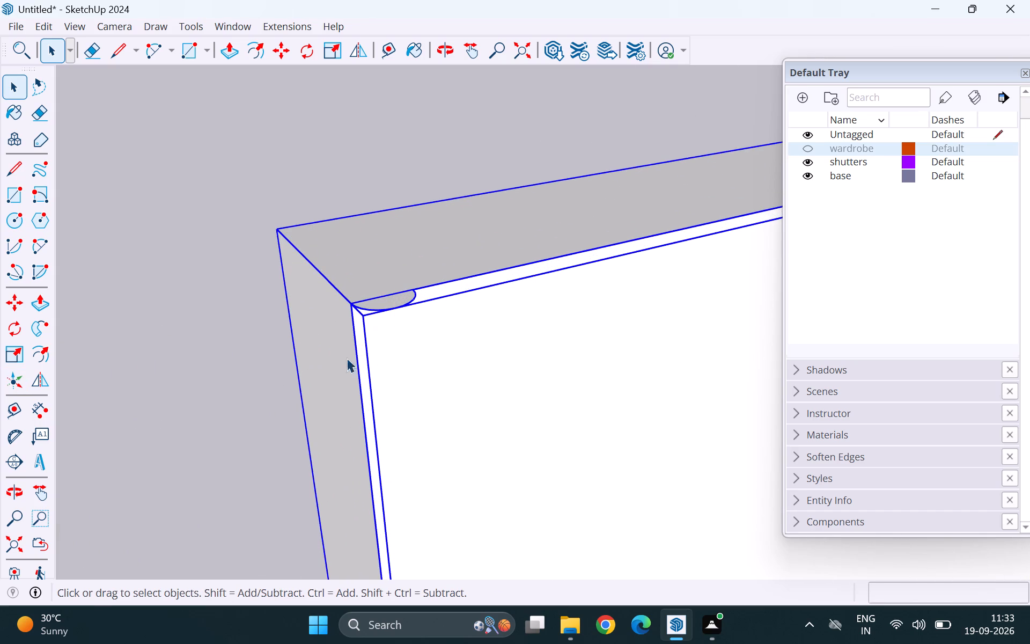
click(387, 344)
scroll(387, 344, down, 3)
double_click(382, 336)
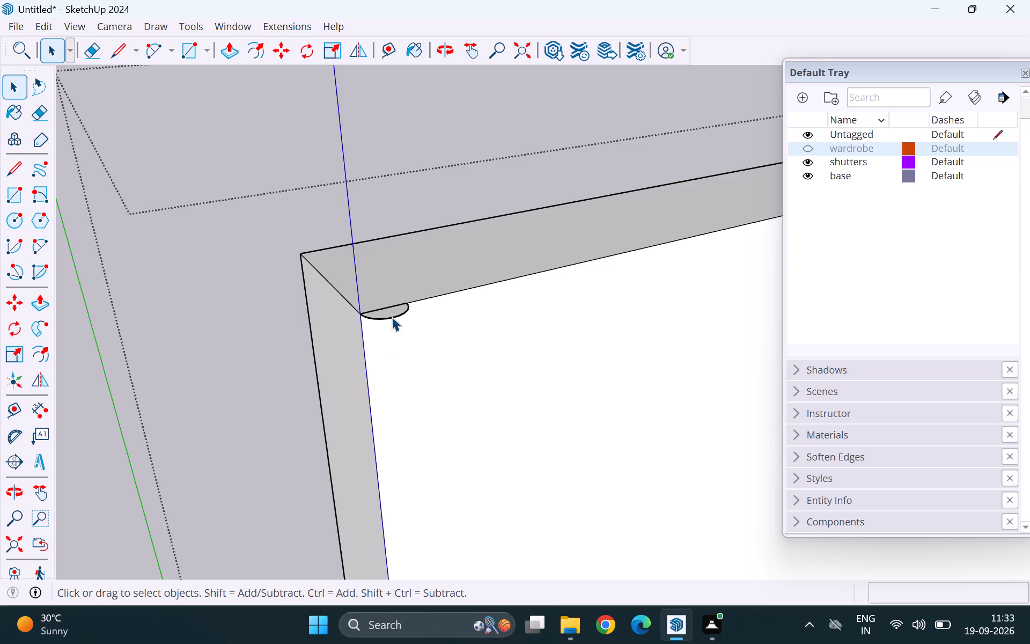
click(392, 316)
scroll(392, 313, up, 2)
scroll(392, 313, down, 6)
scroll(417, 309, up, 1)
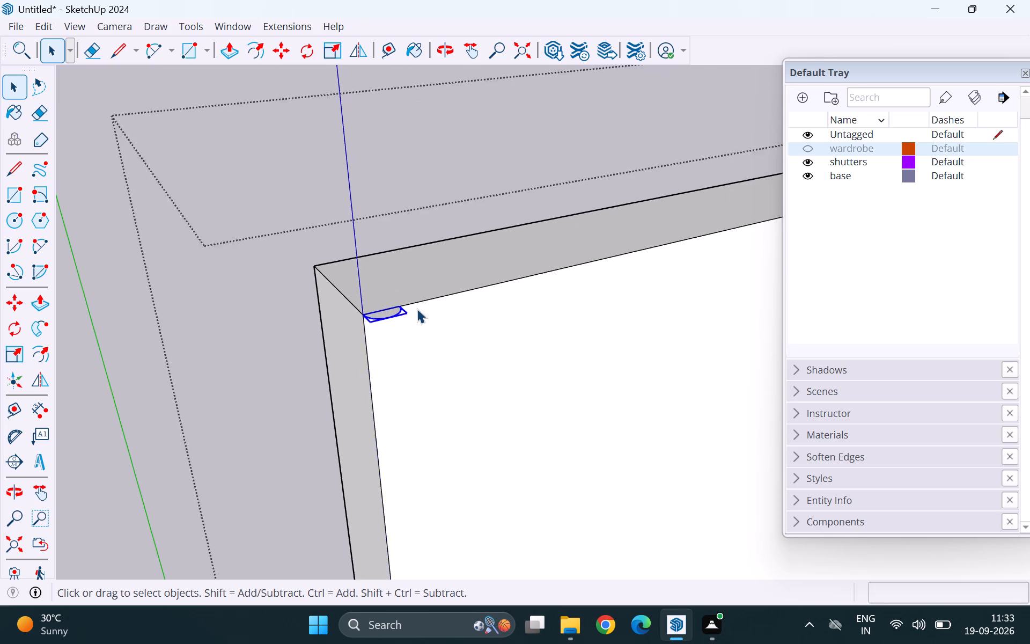
scroll(417, 309, up, 5)
scroll(388, 313, down, 5)
click(391, 371)
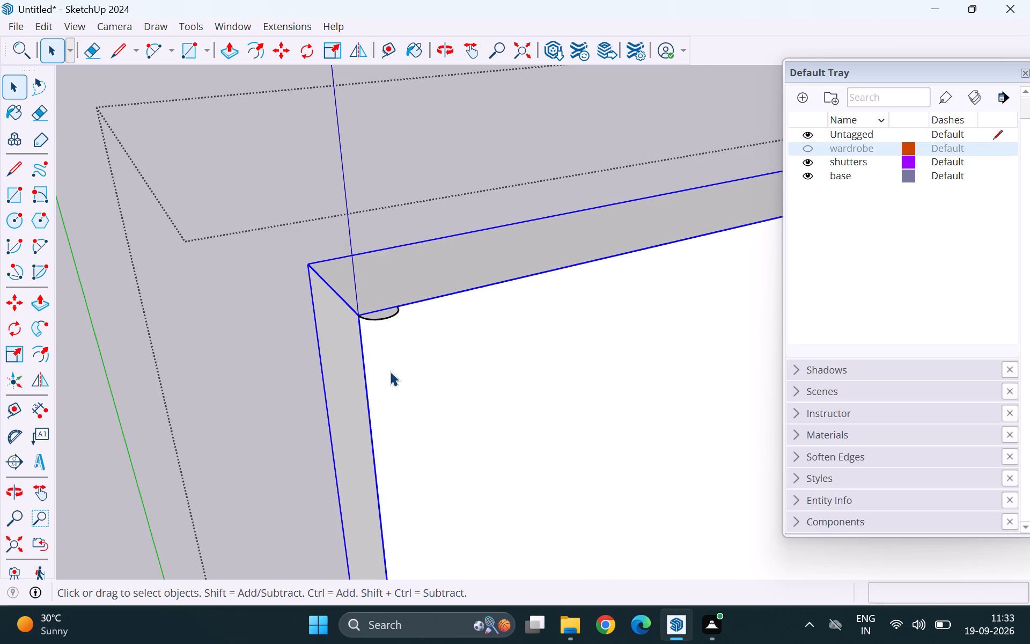
scroll(387, 373, down, 6)
click(270, 124)
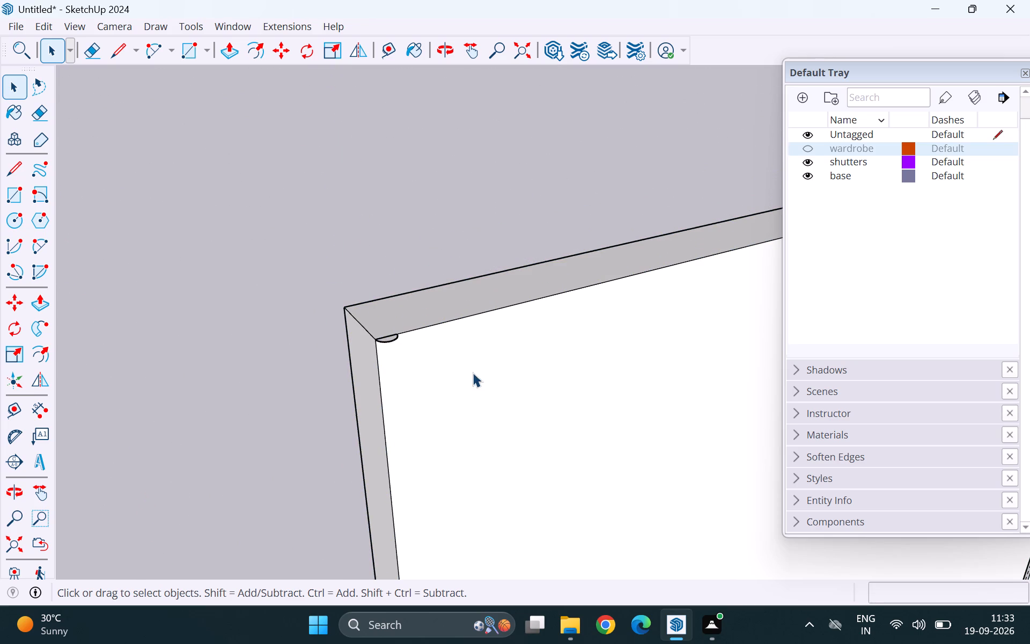
Explode the first upper shutter's outer group into the half-round component and the panel group.
click(470, 321)
right_click(470, 321)
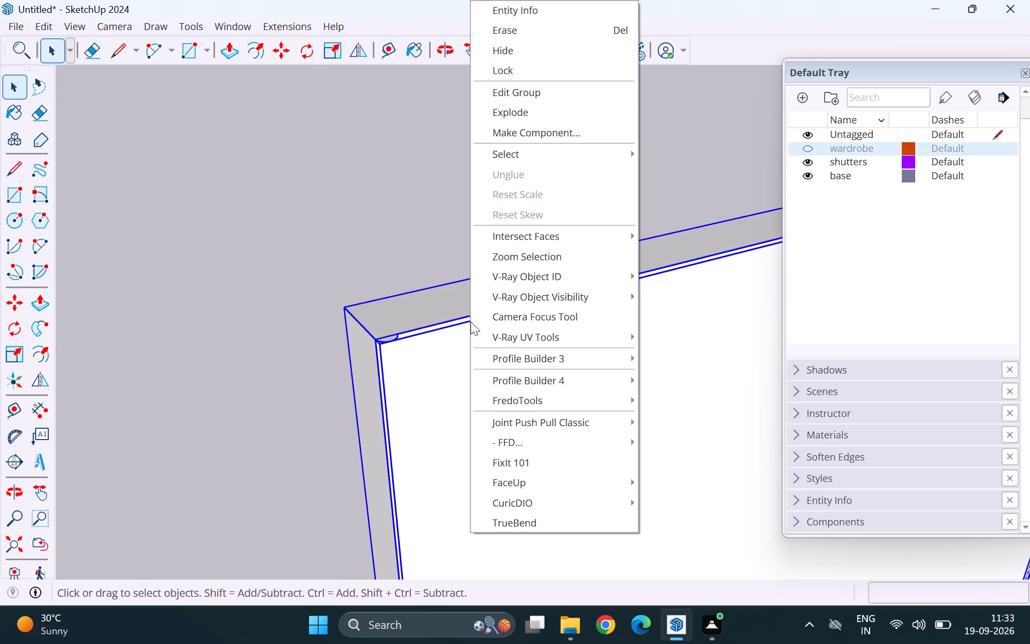
click(554, 110)
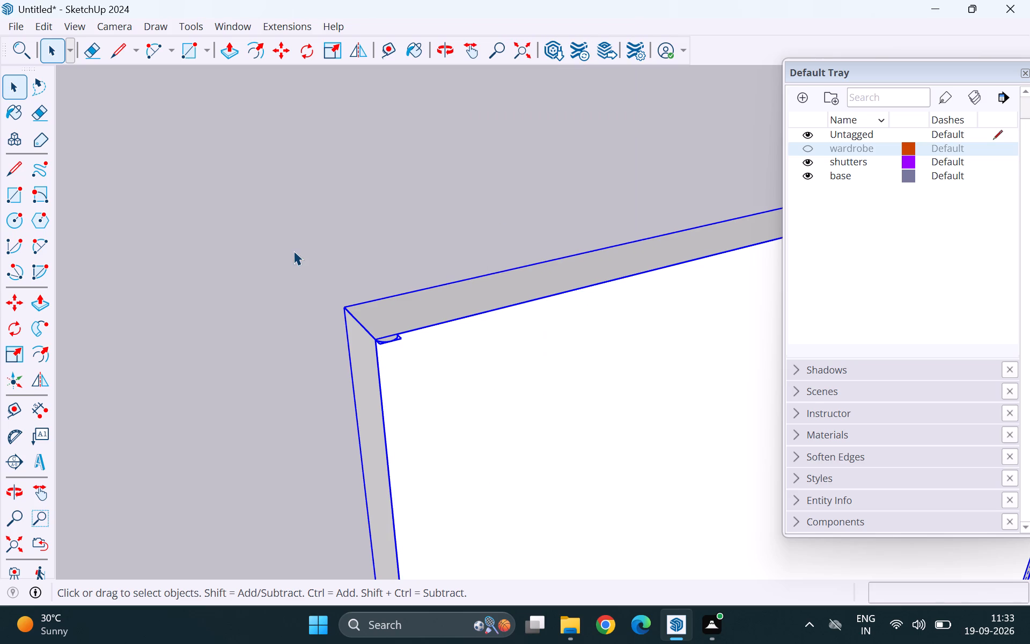
click(293, 251)
scroll(403, 340, up, 3)
click(384, 341)
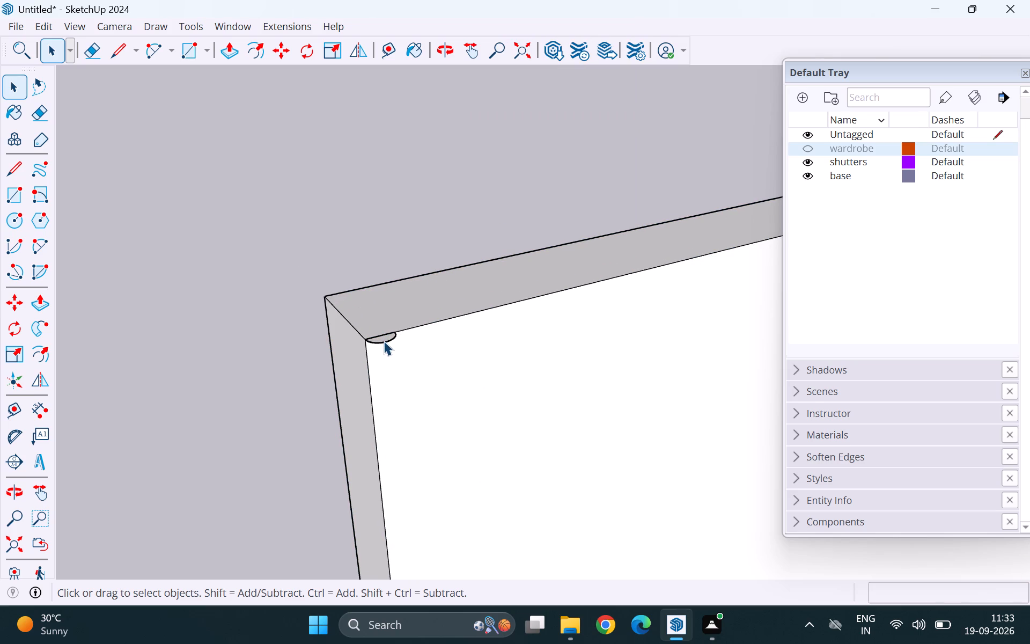
click(475, 311)
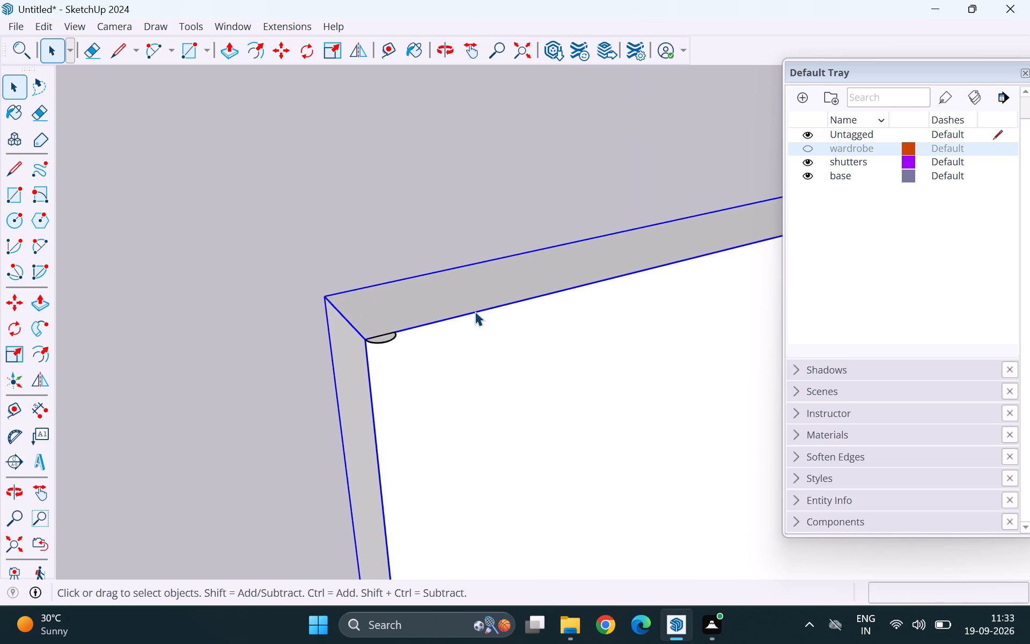
right_click(475, 311)
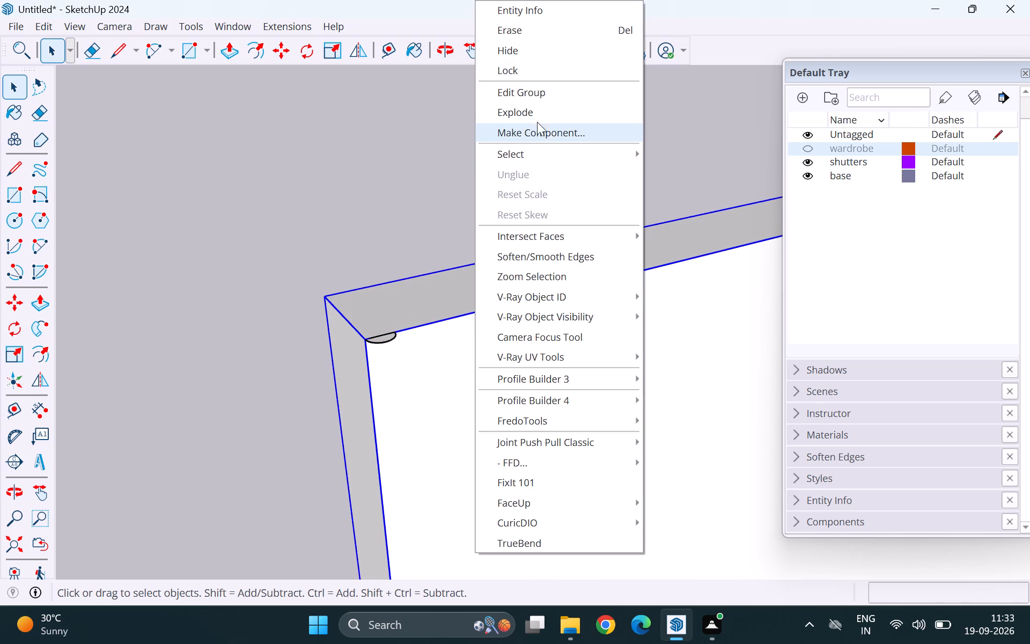
click(300, 238)
Copy the half-round component about 1' 5 9/16" along the first upper shutter's top edge, ending flush with the corner by the gap.
scroll(365, 384, up, 2)
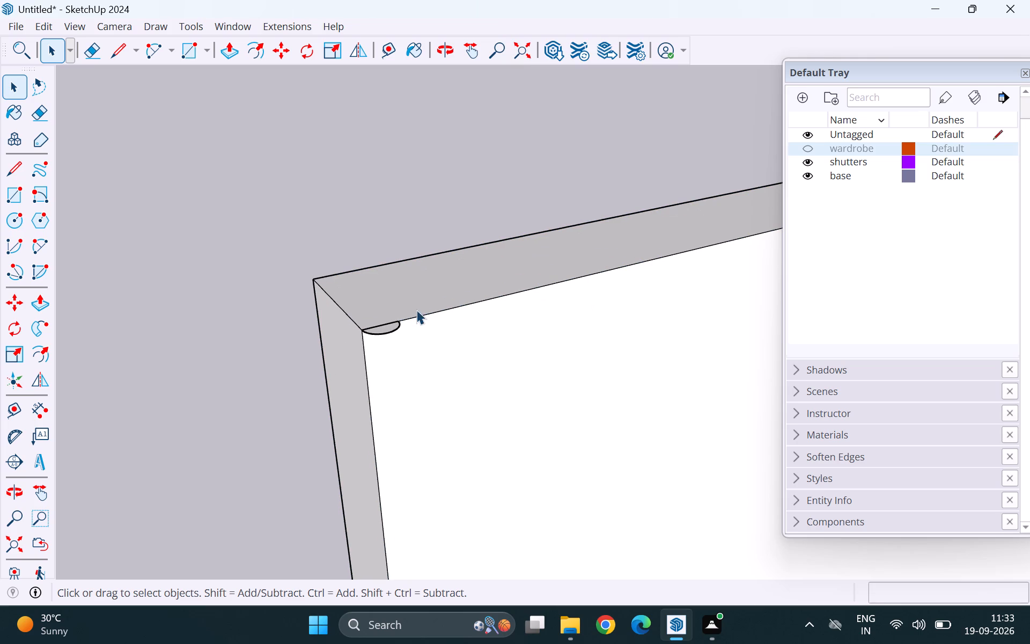
click(395, 325)
scroll(395, 331, up, 5)
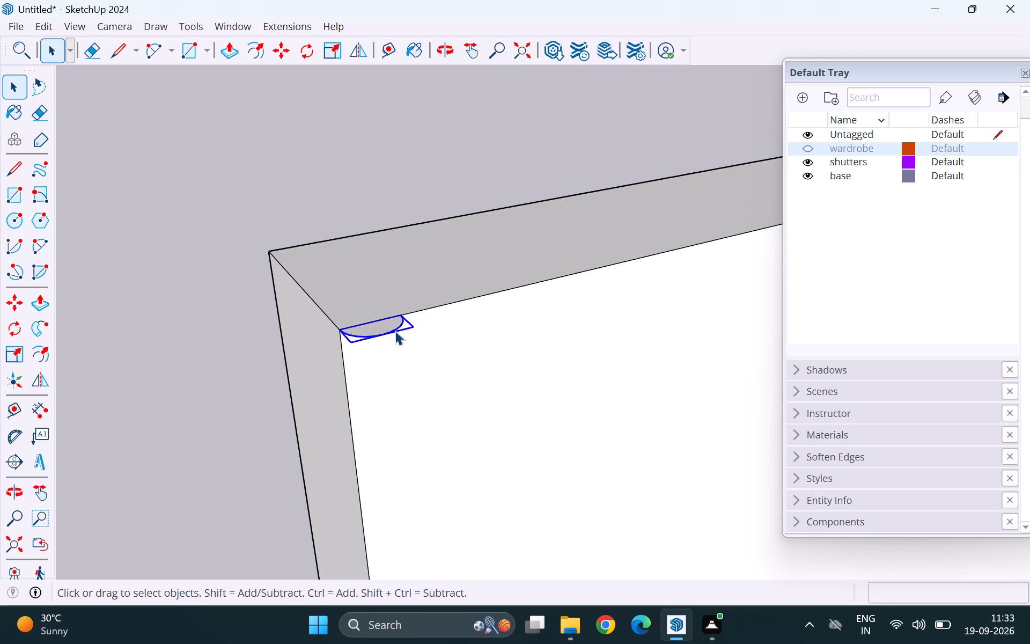
scroll(395, 331, up, 2)
scroll(395, 331, down, 4)
scroll(395, 331, up, 7)
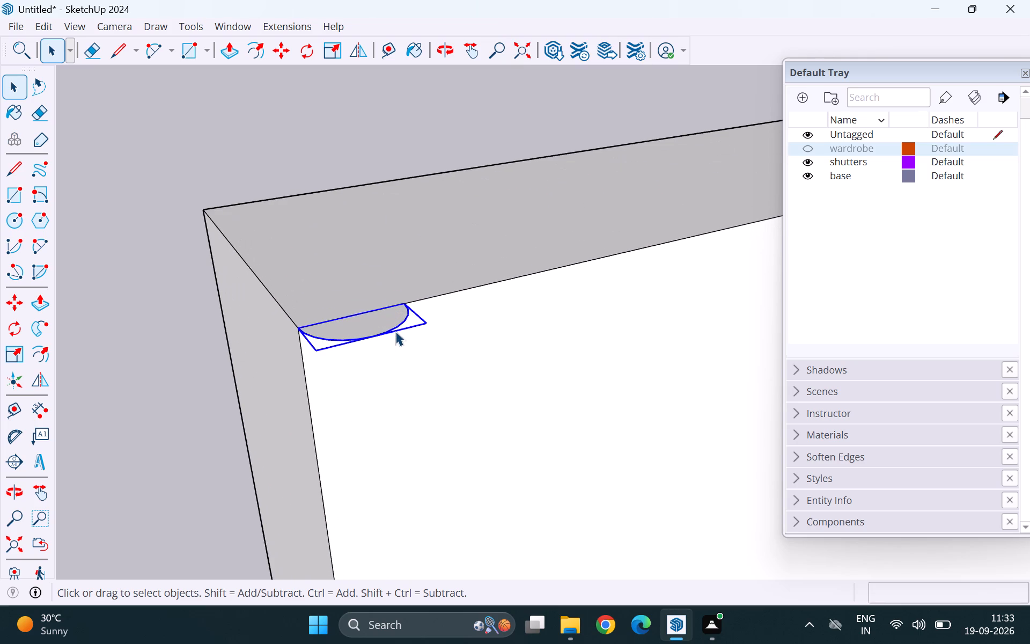
key(m)
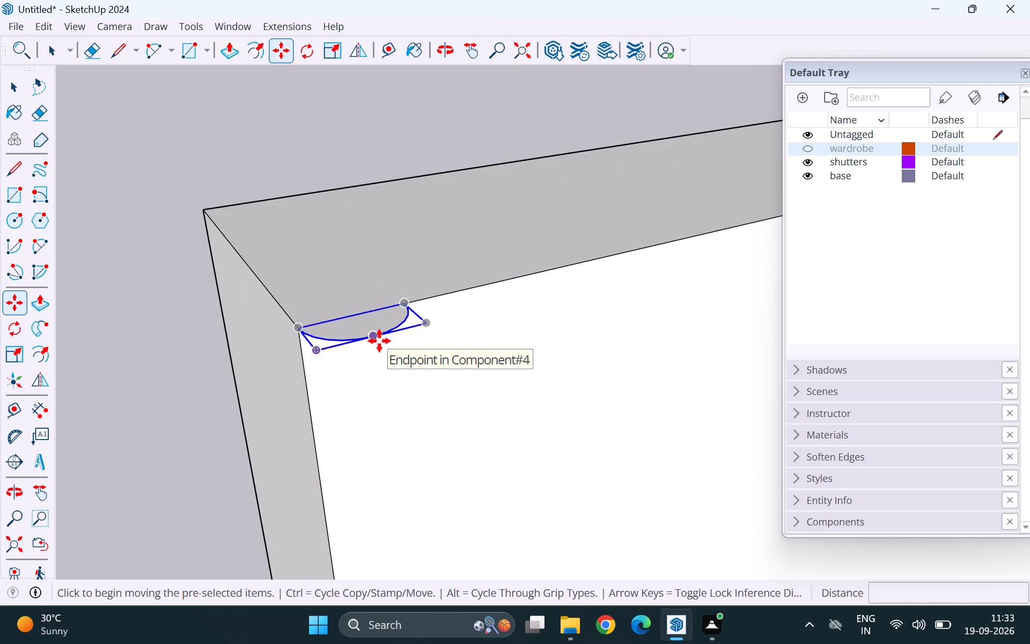
scroll(379, 341, up, 5)
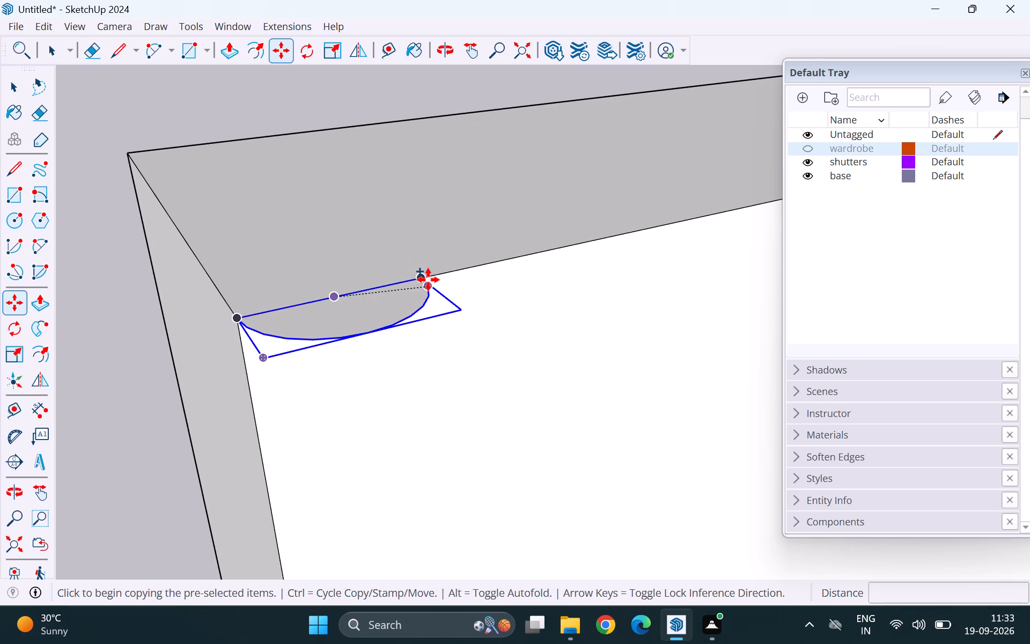
click(423, 278)
scroll(408, 281, down, 5)
scroll(255, 288, down, 2)
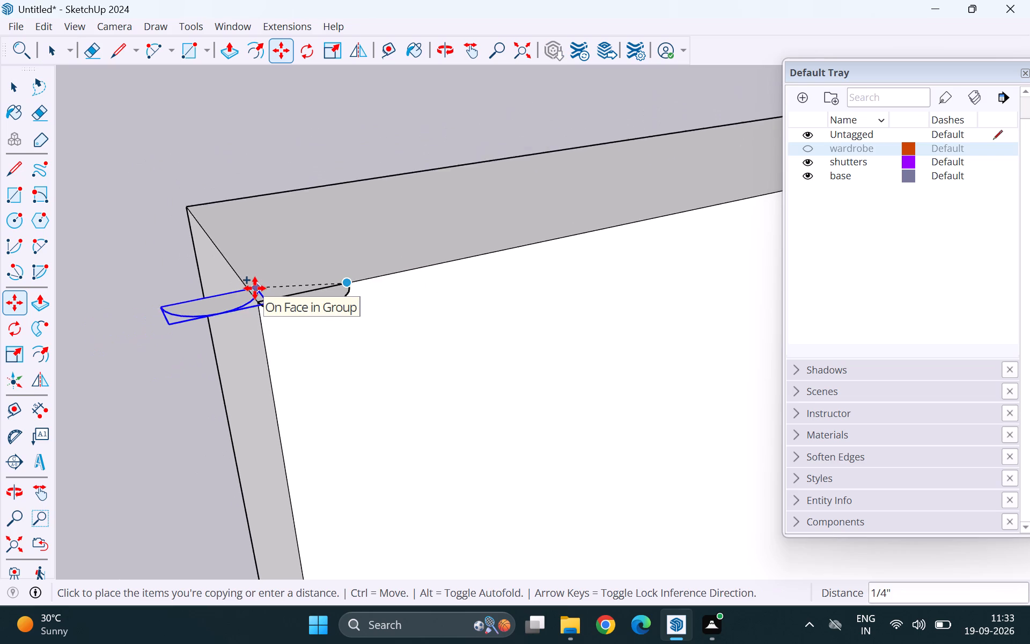
scroll(255, 288, down, 19)
scroll(255, 288, down, 4)
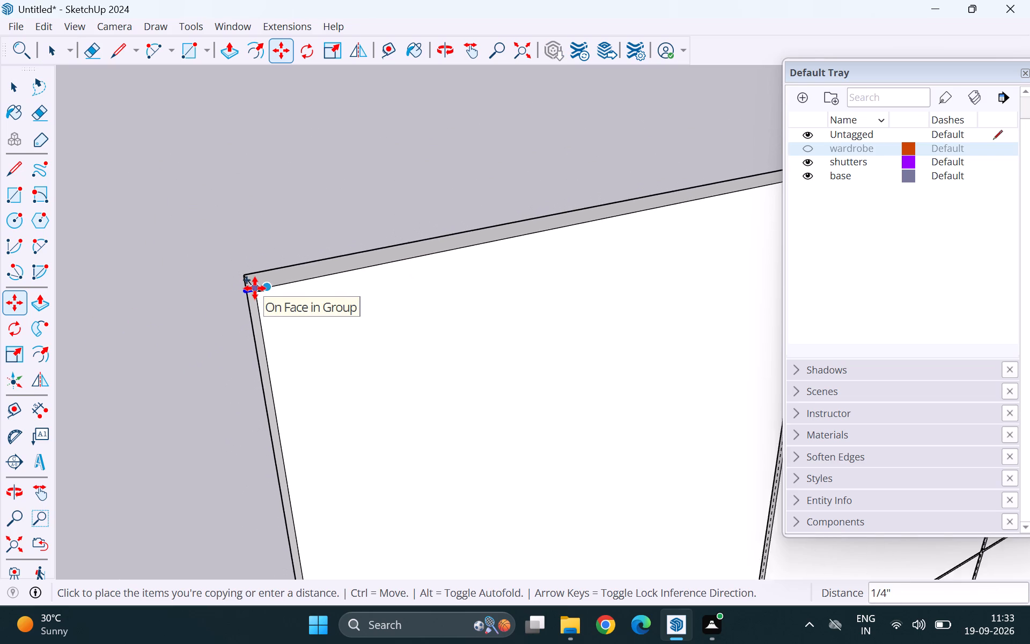
scroll(255, 288, down, 7)
scroll(658, 211, up, 12)
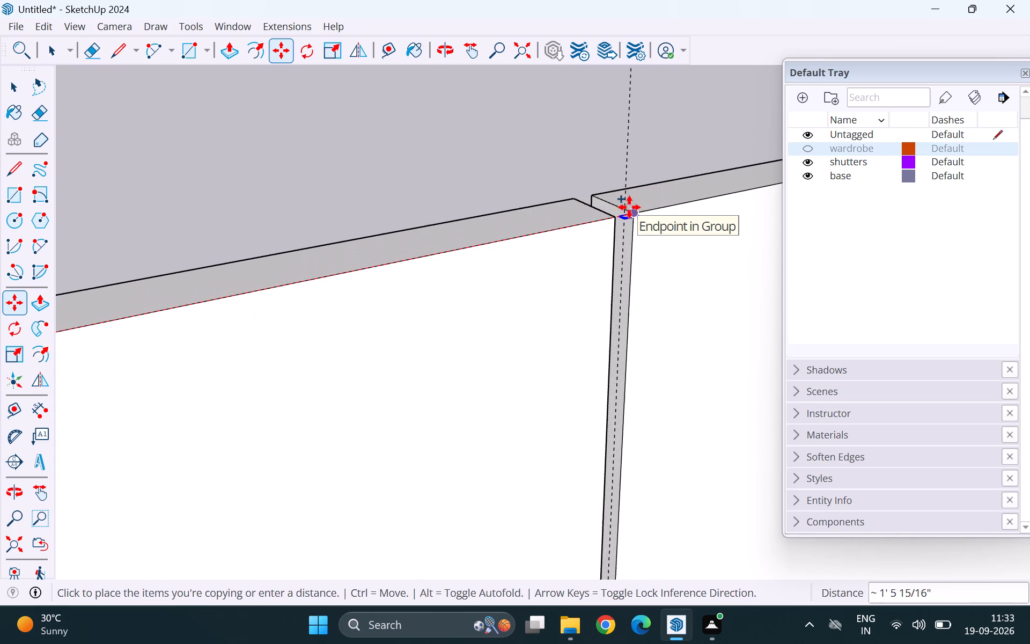
scroll(581, 222, up, 5)
scroll(629, 211, up, 10)
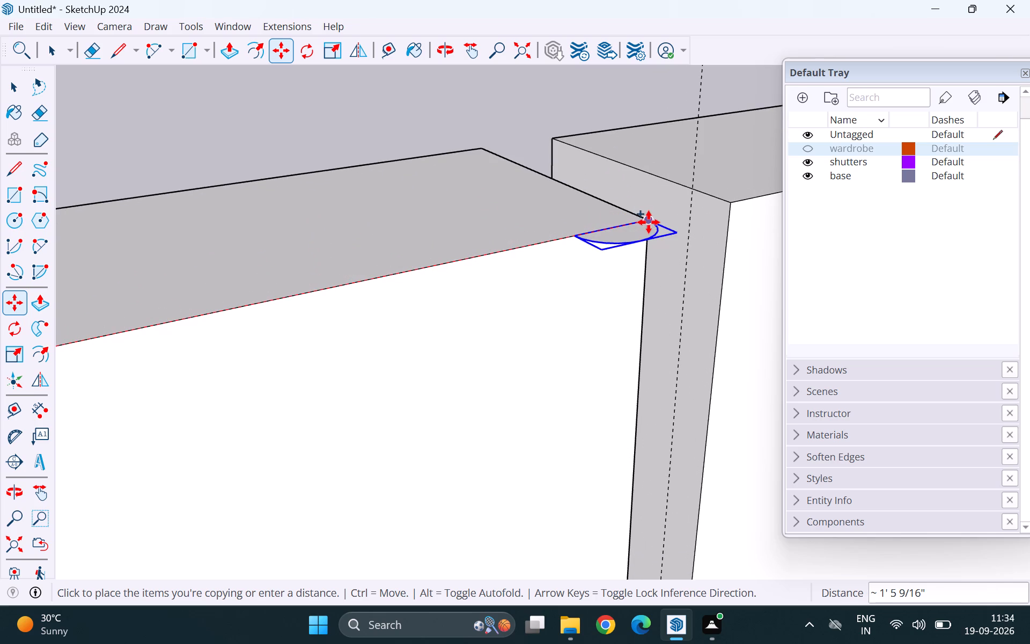
click(651, 222)
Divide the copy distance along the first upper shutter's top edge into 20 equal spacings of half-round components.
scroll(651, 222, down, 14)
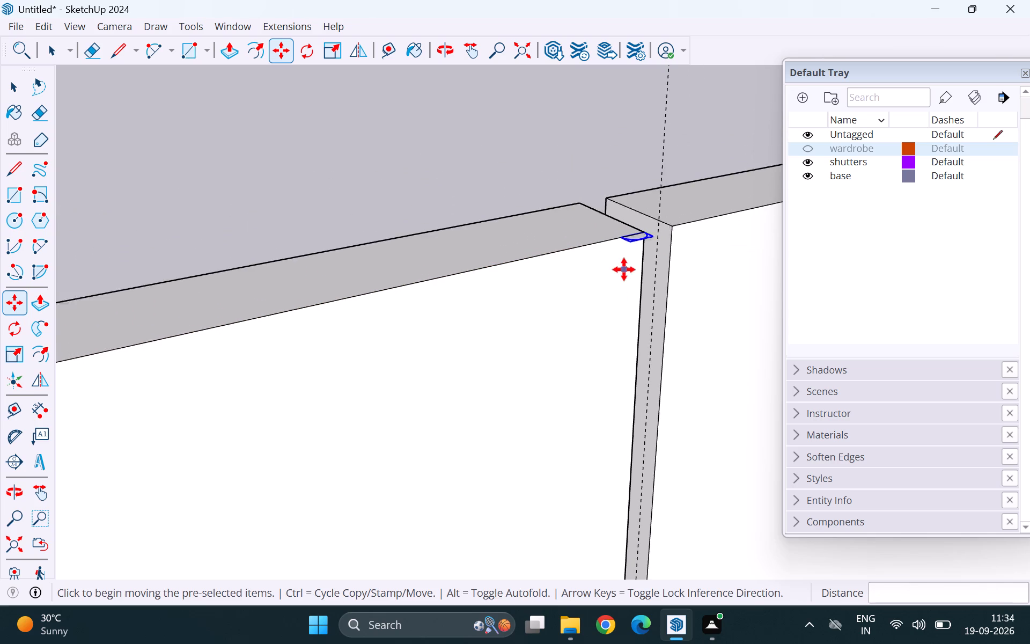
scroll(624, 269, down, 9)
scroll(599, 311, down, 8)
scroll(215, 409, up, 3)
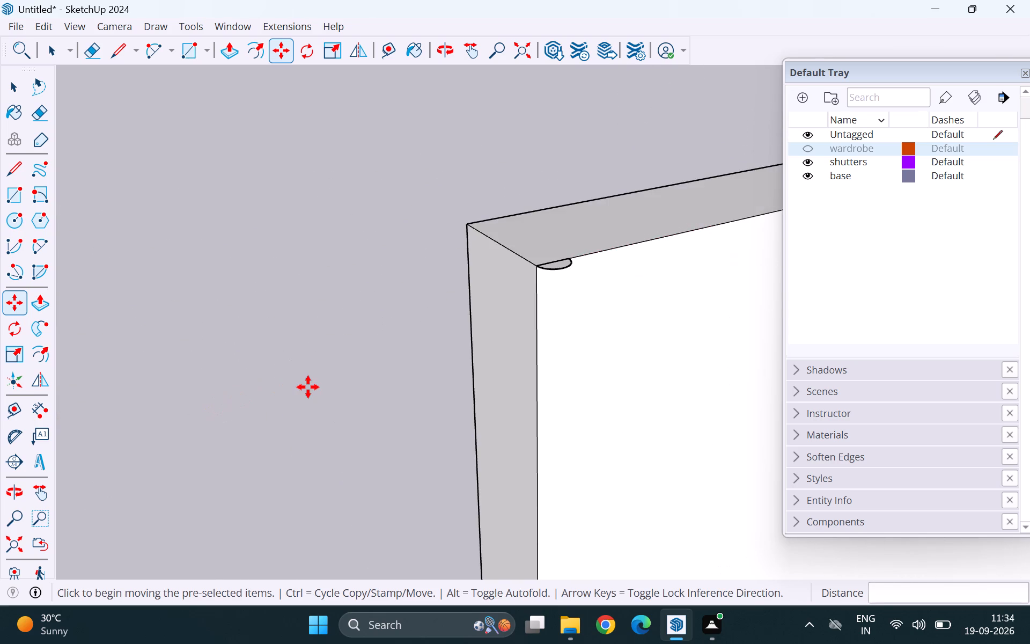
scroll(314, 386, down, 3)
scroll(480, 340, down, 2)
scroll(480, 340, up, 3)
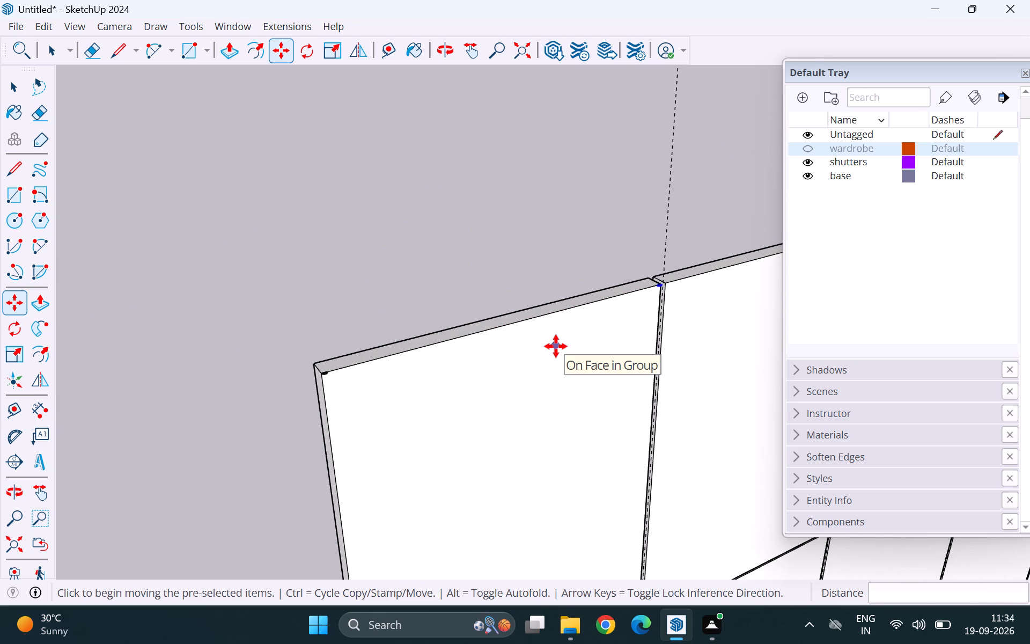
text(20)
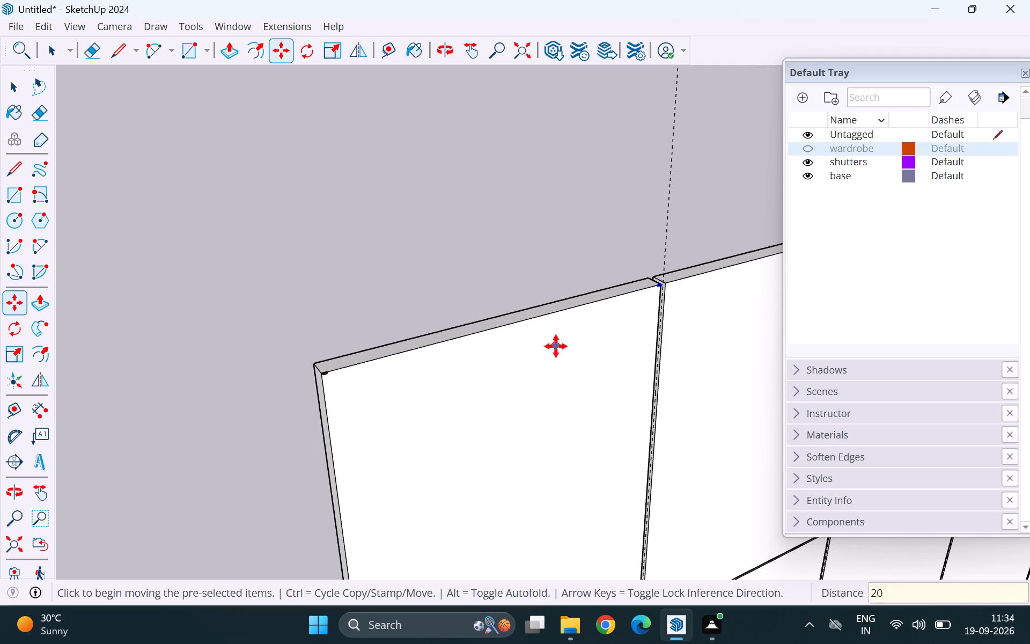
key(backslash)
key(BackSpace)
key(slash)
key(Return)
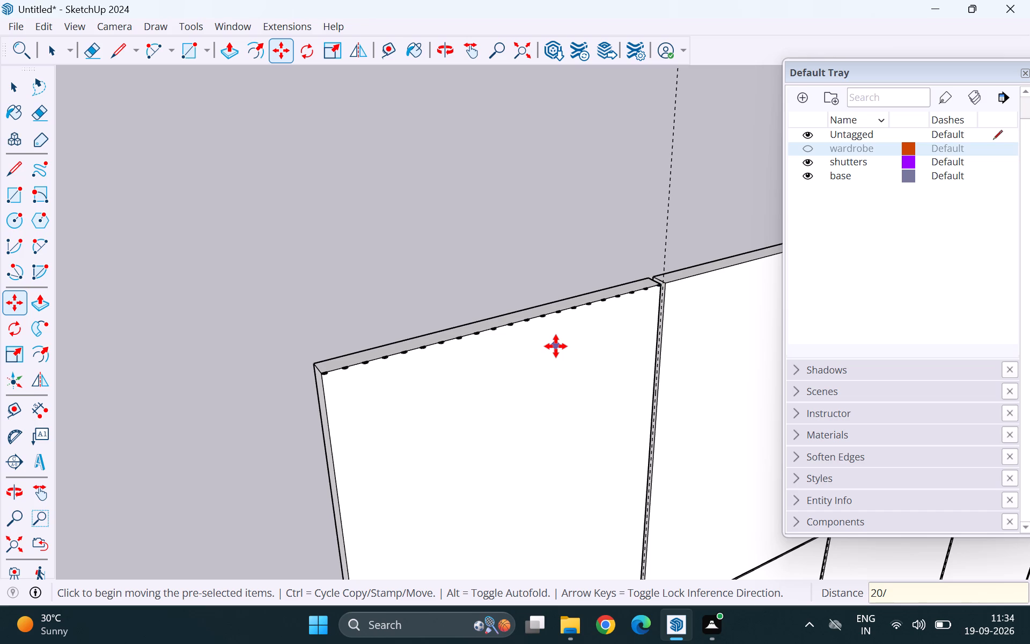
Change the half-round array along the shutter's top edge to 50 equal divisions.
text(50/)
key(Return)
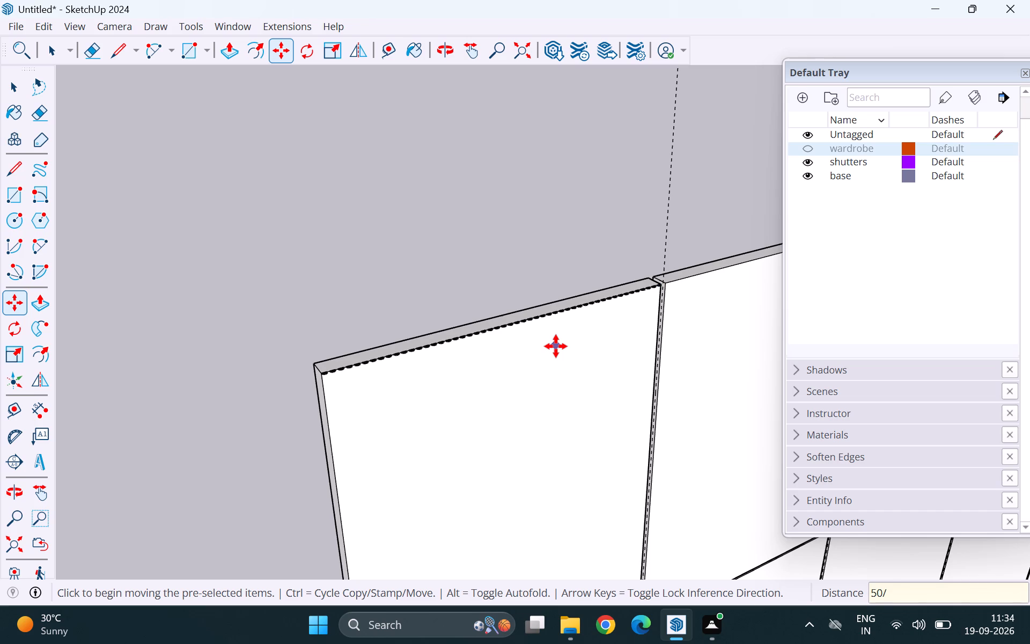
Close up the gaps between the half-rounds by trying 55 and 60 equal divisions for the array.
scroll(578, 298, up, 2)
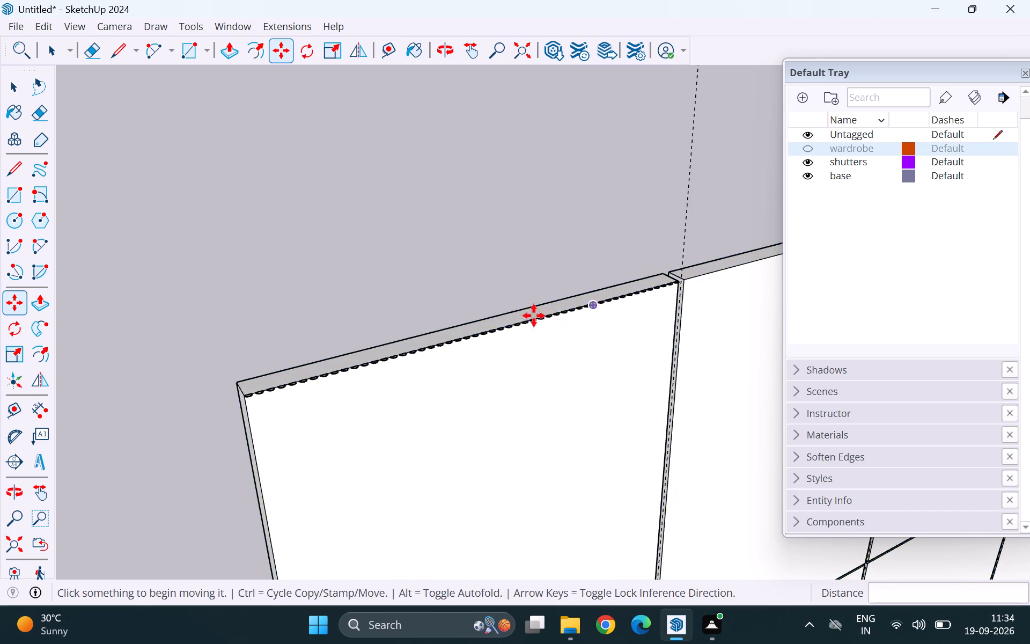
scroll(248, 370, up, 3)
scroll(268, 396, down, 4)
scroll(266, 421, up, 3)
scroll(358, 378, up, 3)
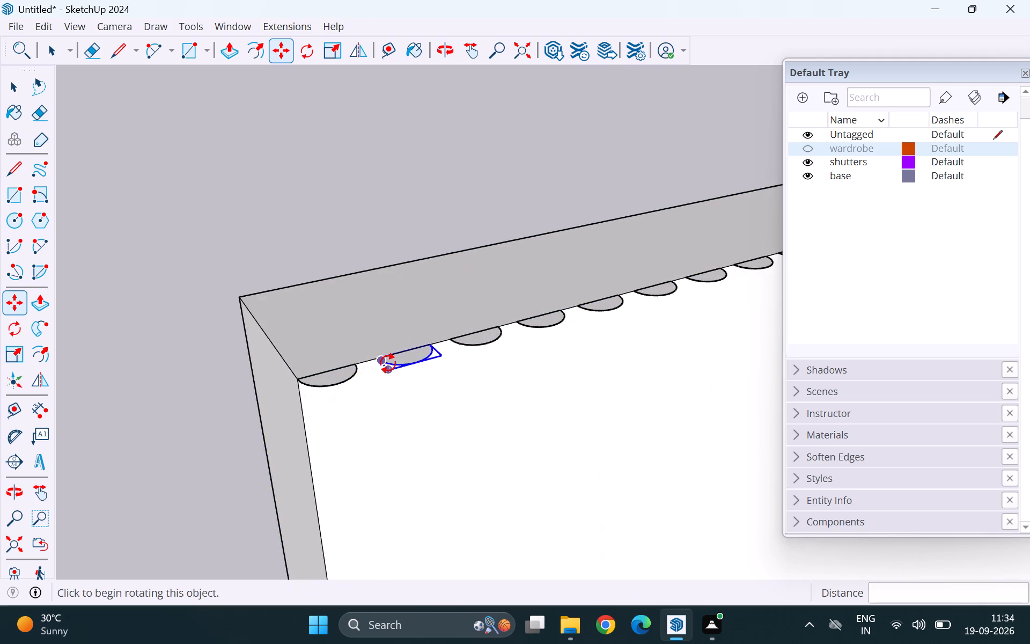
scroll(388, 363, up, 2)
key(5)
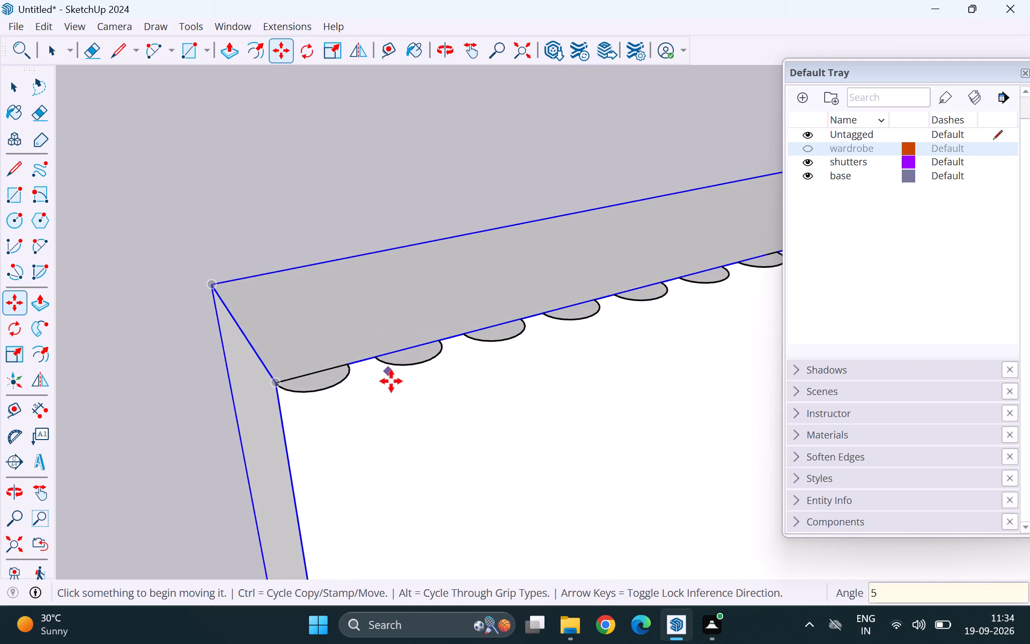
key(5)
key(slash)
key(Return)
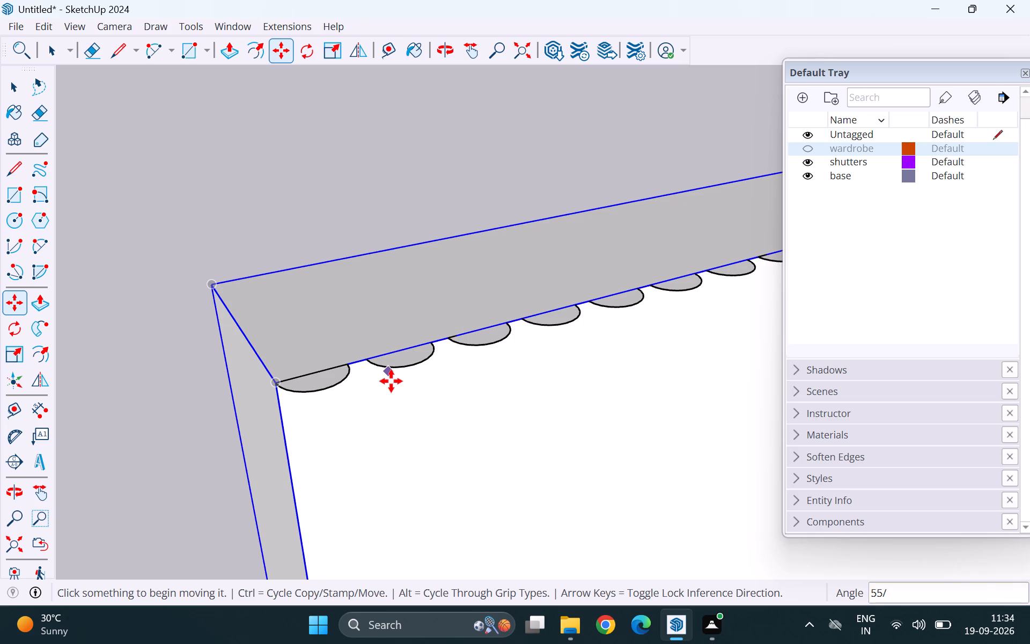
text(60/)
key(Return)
Set the half-round array along the first upper shutter's top edge to 65 equal divisions and clear the selection.
text(65/)
key(Return)
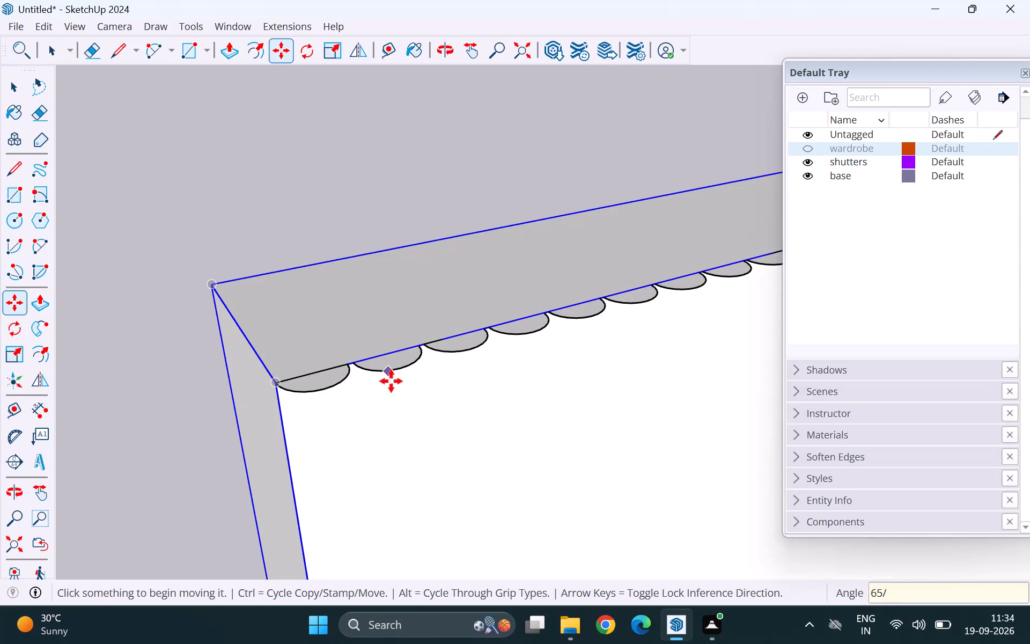
scroll(316, 381, up, 2)
scroll(316, 381, down, 4)
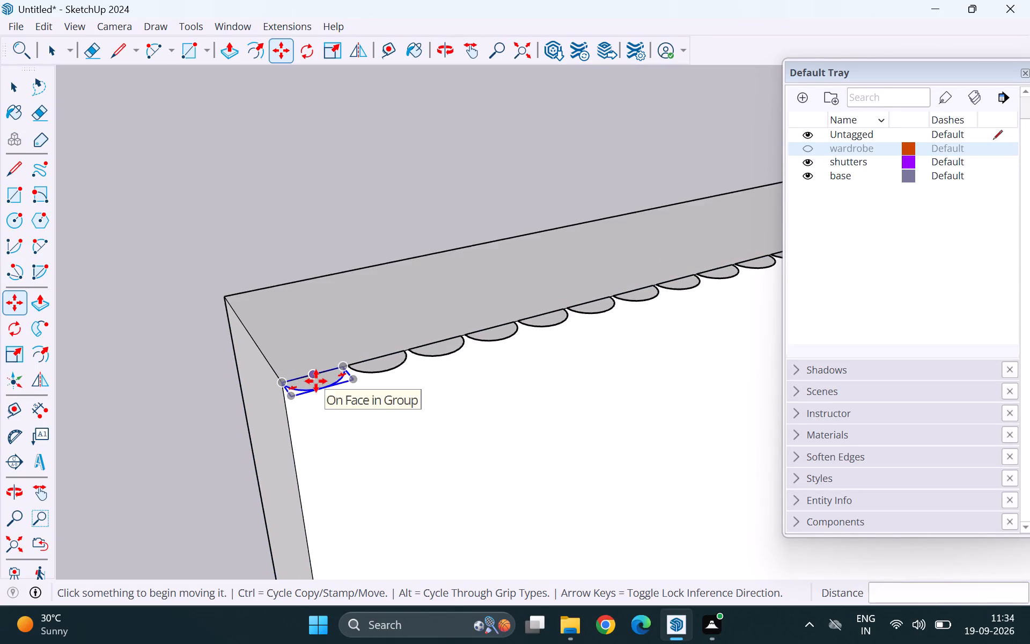
scroll(316, 381, down, 3)
key(space)
click(205, 248)
Inside the first half-round component, push/pull the profile face about 1' 11 13/16" down to the first upper shutter's bottom edge.
scroll(351, 448, up, 2)
scroll(329, 362, up, 2)
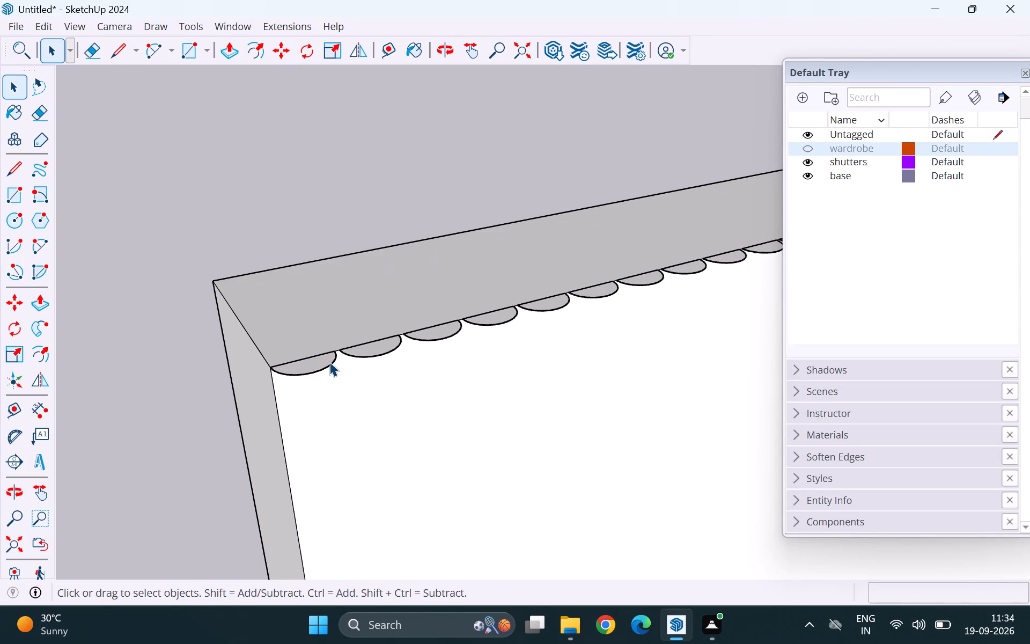
scroll(329, 362, up, 1)
click(311, 359)
scroll(313, 372, up, 2)
double_click(310, 362)
middle_drag(306, 363, 288, 320)
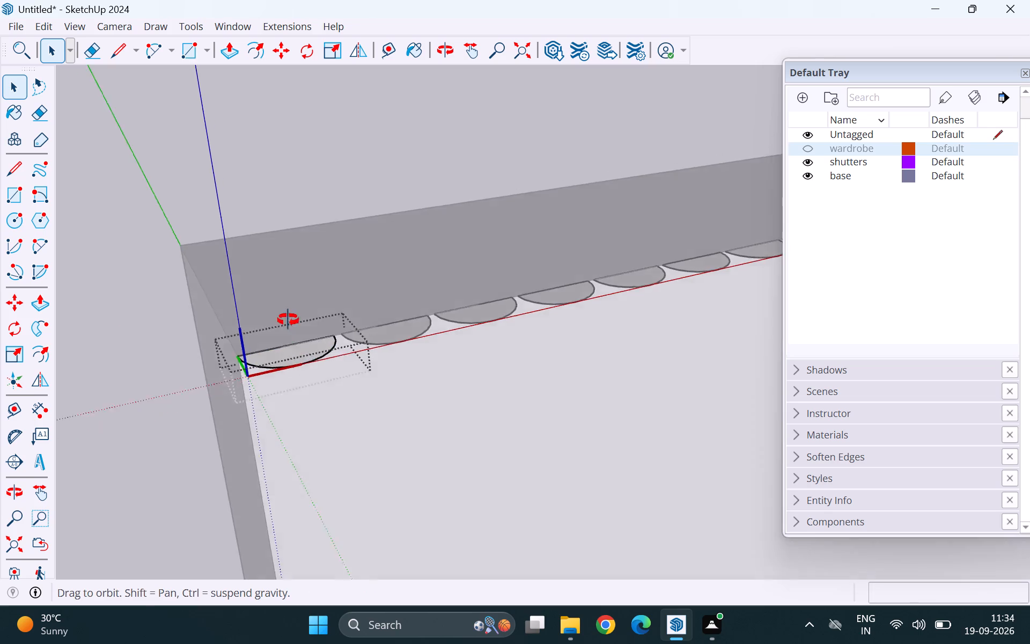
middle_drag(288, 320, 315, 68)
scroll(332, 106, up, 2)
key(p)
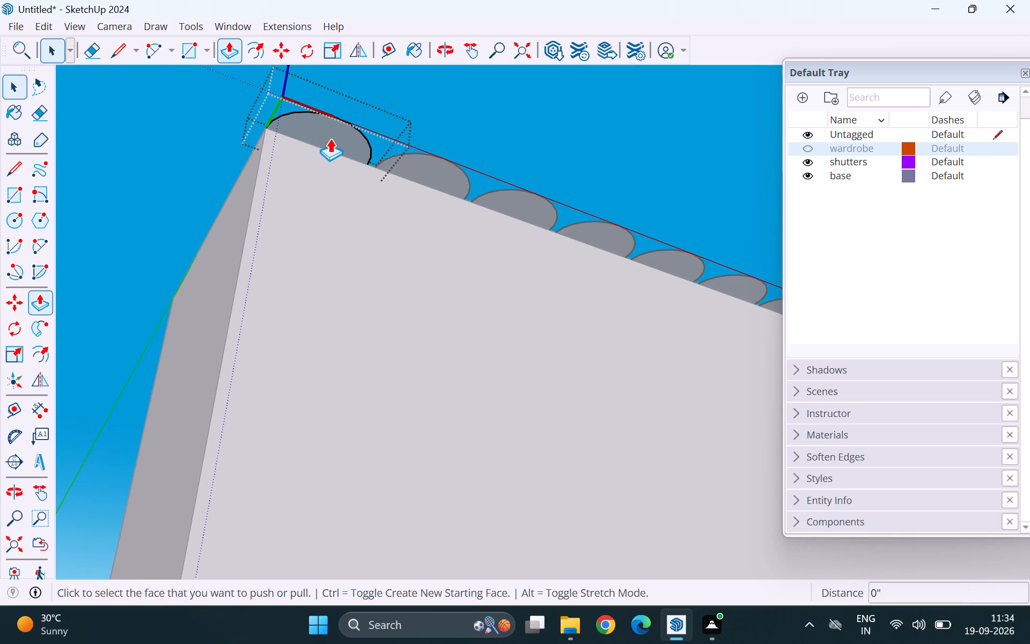
scroll(332, 130, up, 3)
click(332, 130)
scroll(303, 261, down, 5)
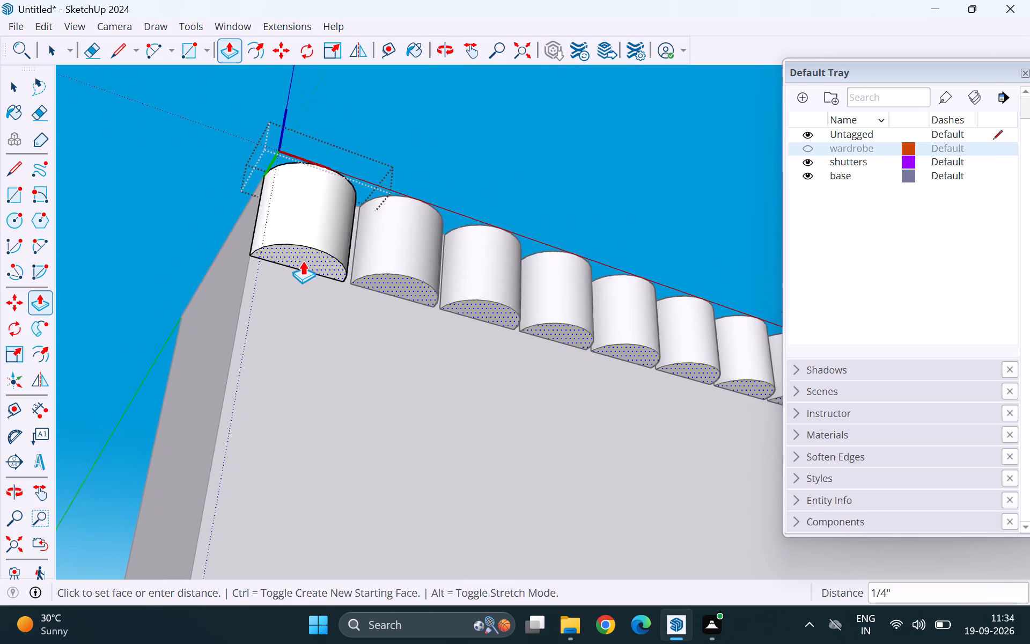
scroll(303, 261, down, 17)
scroll(303, 261, down, 4)
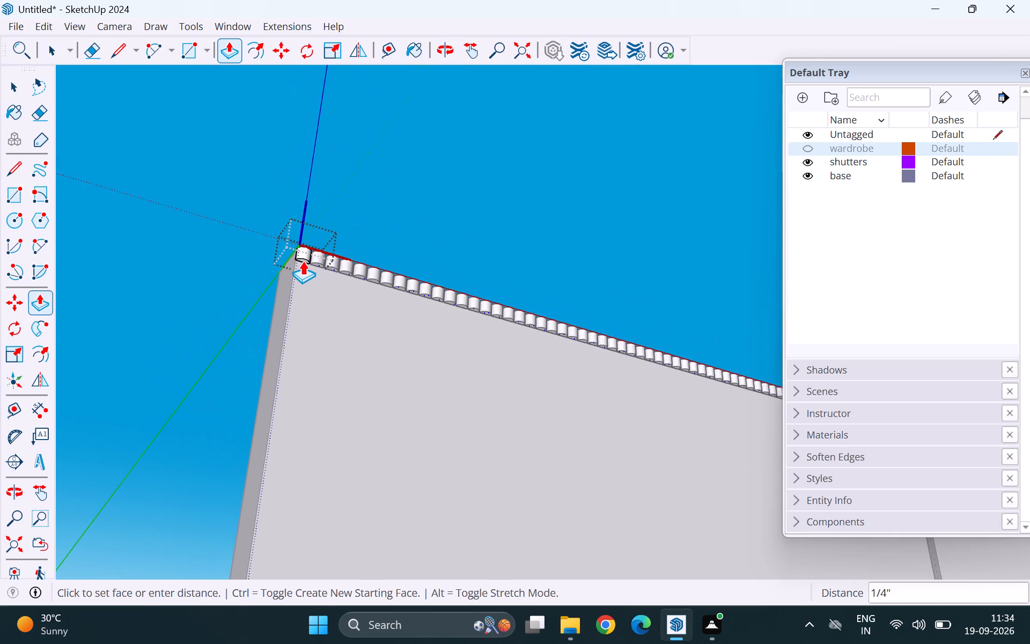
scroll(303, 261, down, 6)
scroll(314, 414, down, 12)
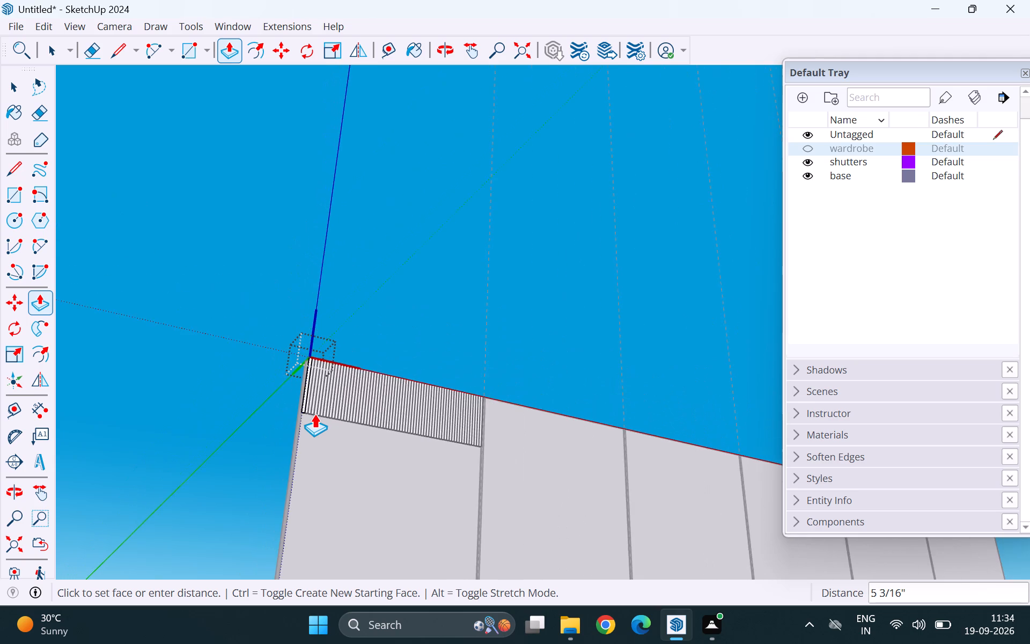
scroll(314, 414, down, 3)
middle_drag(313, 416, 291, 510)
scroll(291, 510, down, 7)
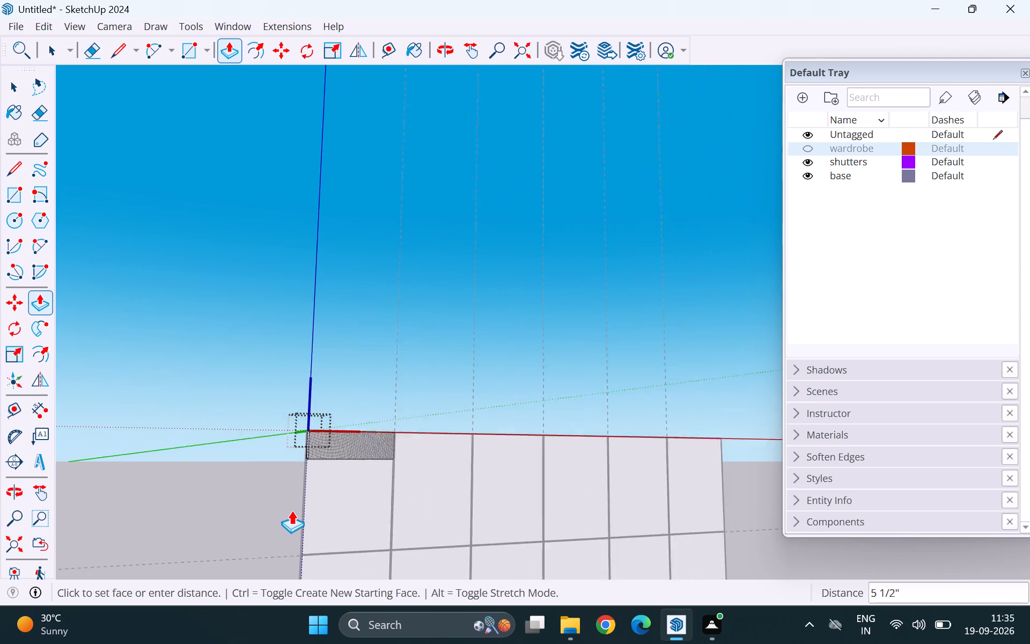
scroll(291, 510, up, 3)
scroll(320, 548, up, 5)
scroll(313, 476, down, 3)
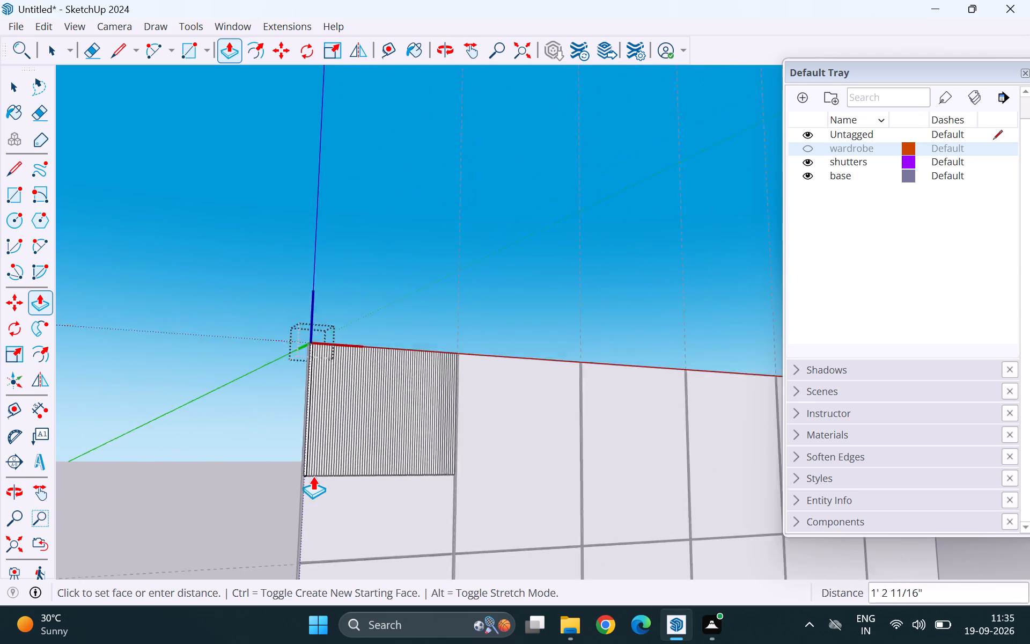
scroll(310, 537, up, 9)
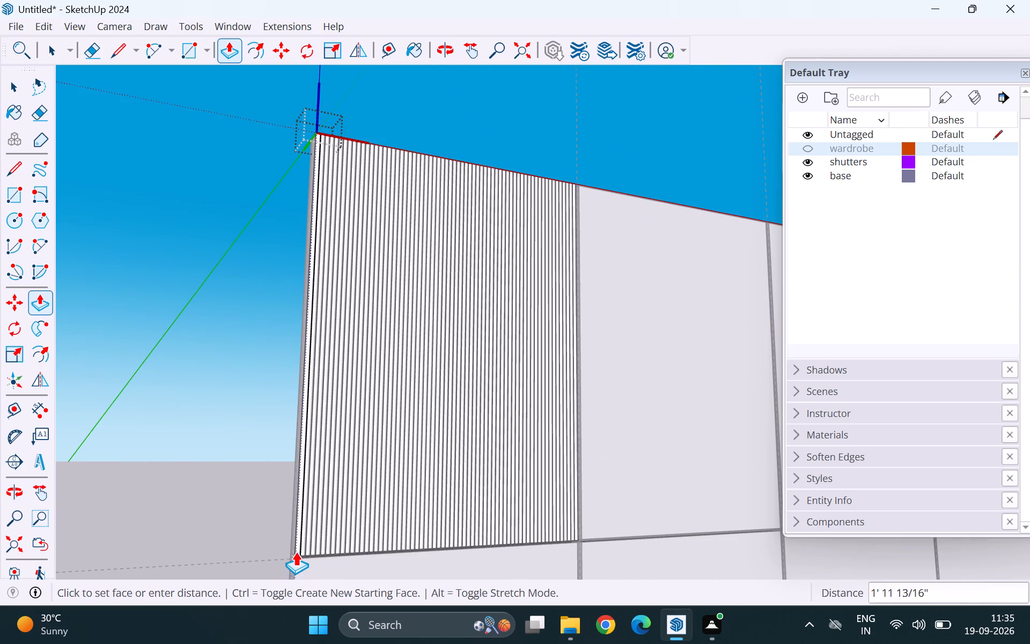
scroll(297, 552, up, 4)
click(289, 558)
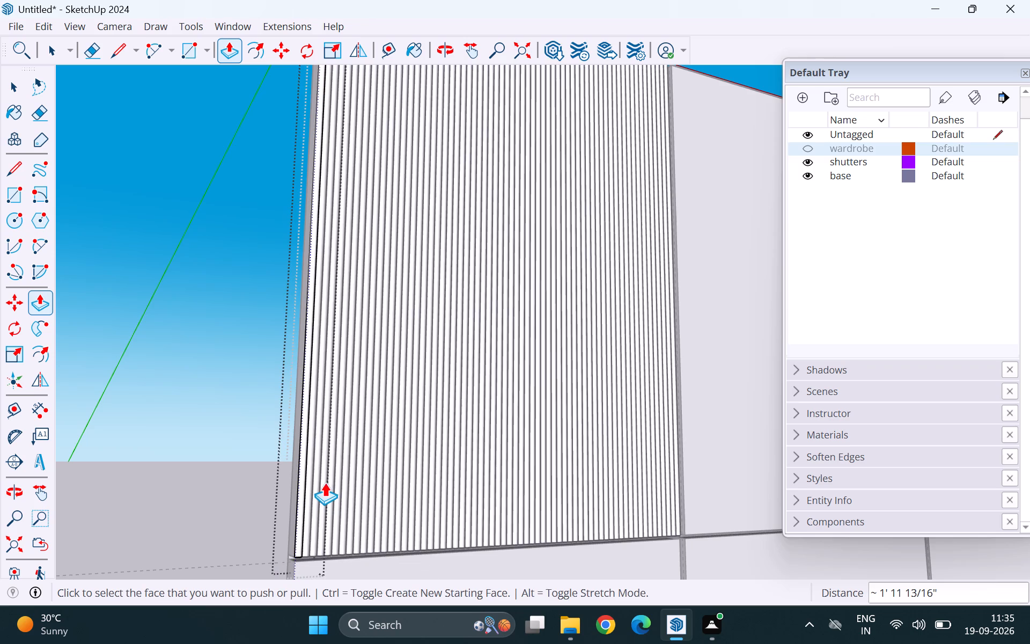
Close the half-round component's editing context and clear the selection.
scroll(325, 482, down, 6)
key(space)
scroll(351, 397, down, 5)
click(628, 73)
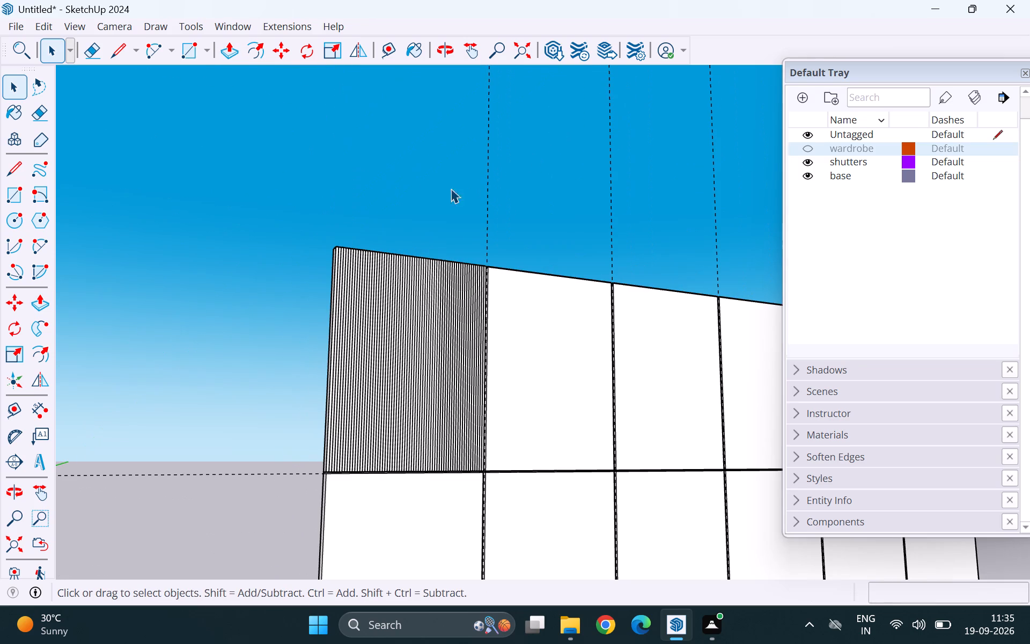
click(323, 192)
Examine the extruded half-rounds across the first upper shutter, checking both ends of its top edge.
scroll(323, 192, down, 3)
middle_drag(547, 162, 481, 342)
scroll(431, 247, up, 3)
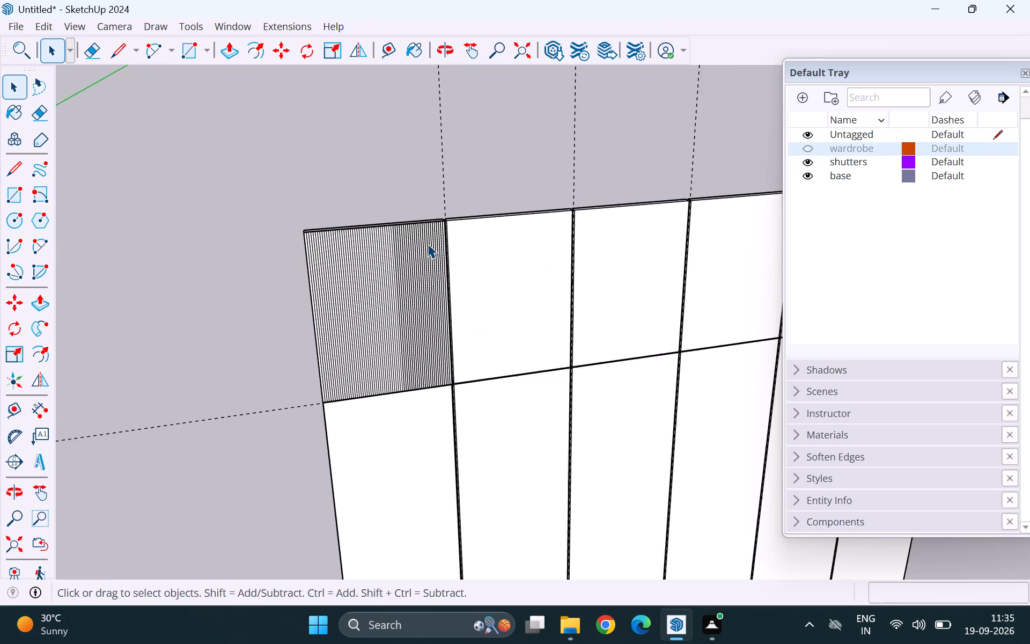
scroll(428, 244, up, 2)
scroll(374, 240, up, 8)
scroll(447, 272, up, 2)
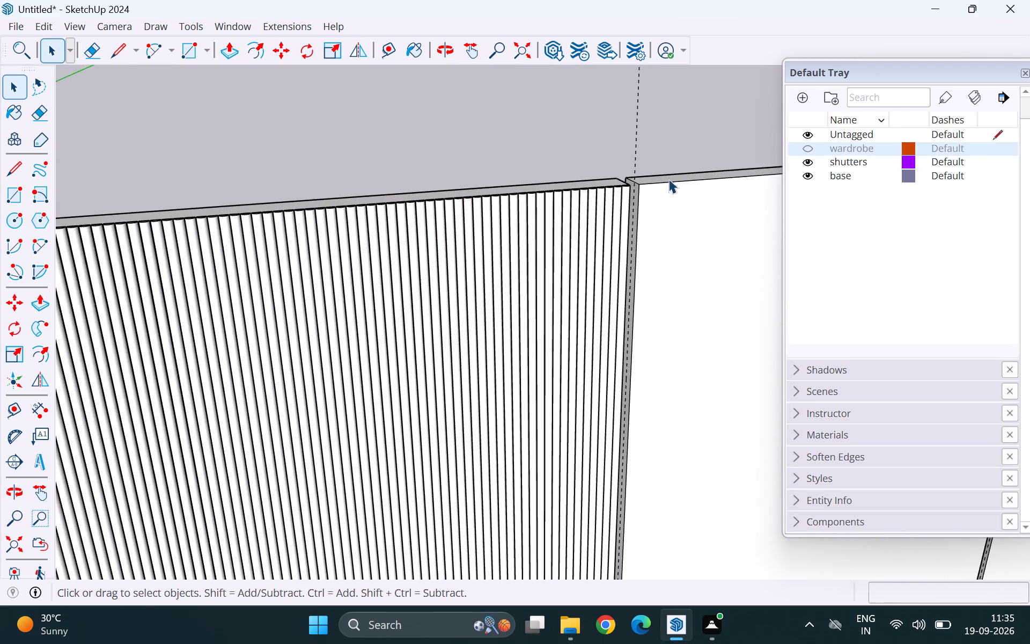
scroll(659, 171, down, 2)
scroll(568, 219, down, 3)
scroll(594, 224, up, 1)
middle_drag(593, 224, 537, 267)
scroll(476, 213, up, 5)
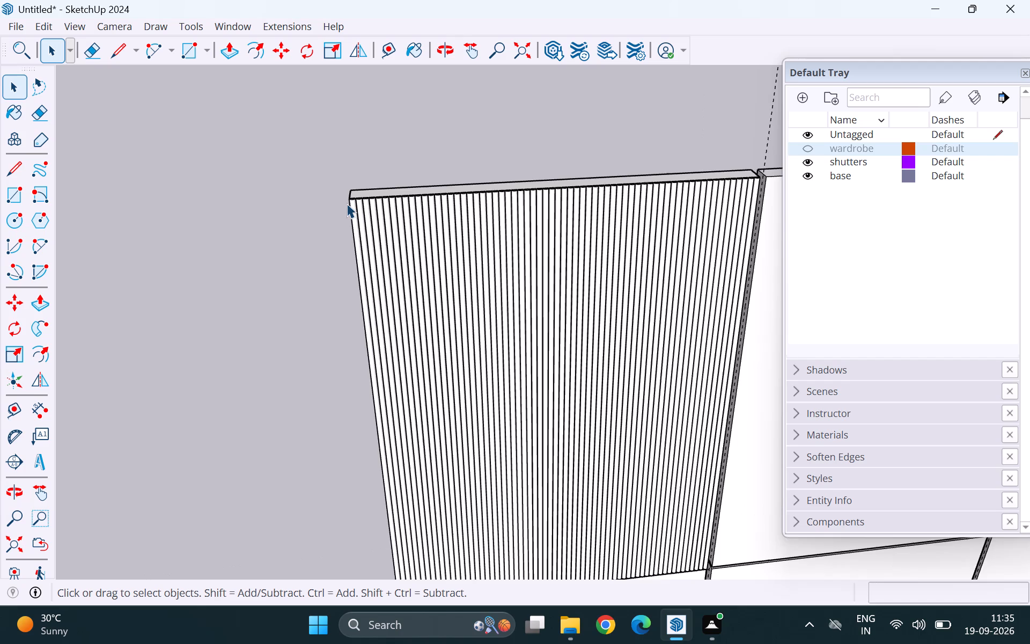
scroll(347, 203, up, 5)
scroll(352, 200, down, 3)
scroll(607, 261, down, 3)
scroll(439, 230, down, 4)
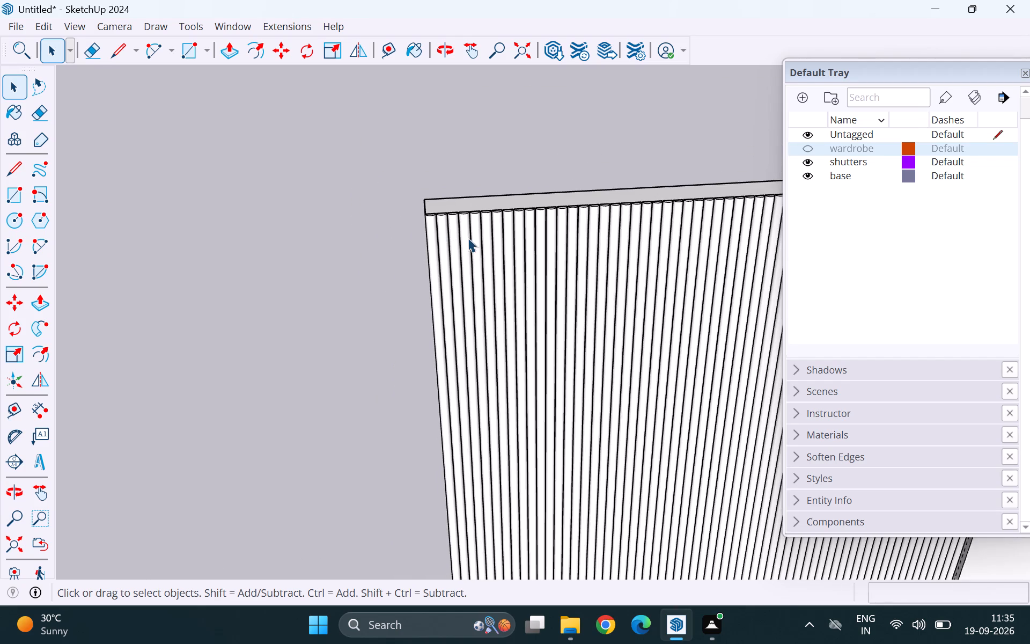
scroll(468, 238, down, 5)
scroll(598, 267, up, 1)
scroll(521, 289, down, 5)
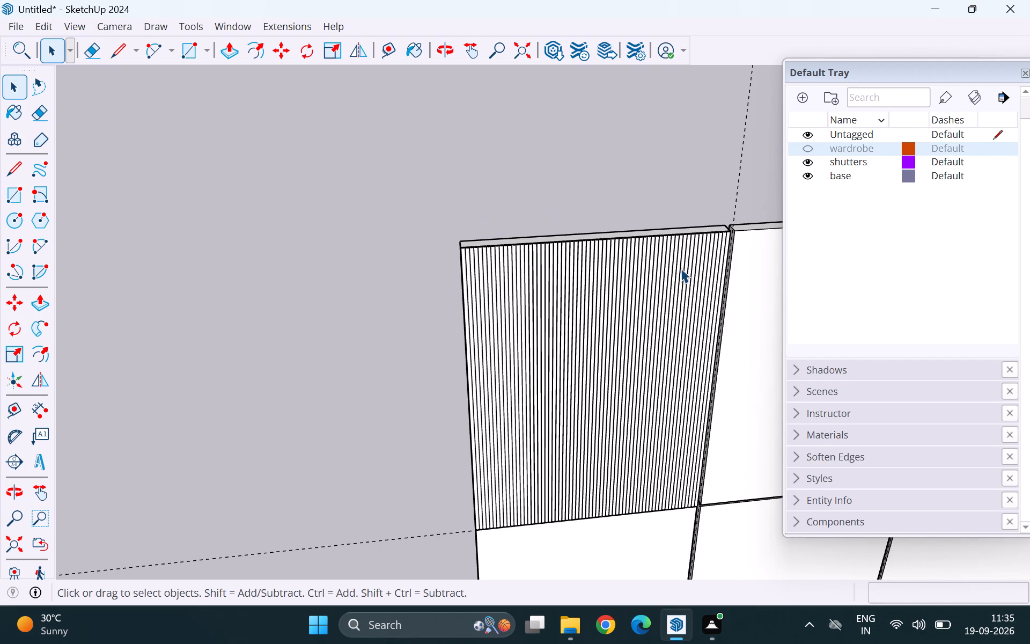
Check individual half-rounds on the first upper shutter and inspect their profiles and spacing at its outer top corner.
click(681, 269)
scroll(681, 269, up, 2)
click(596, 293)
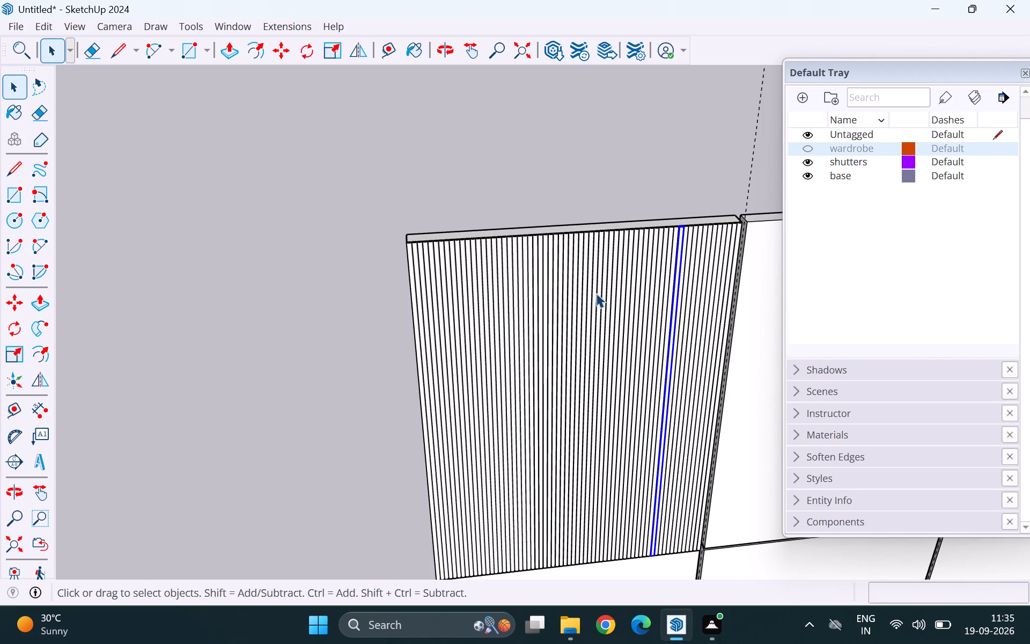
scroll(507, 272, up, 2)
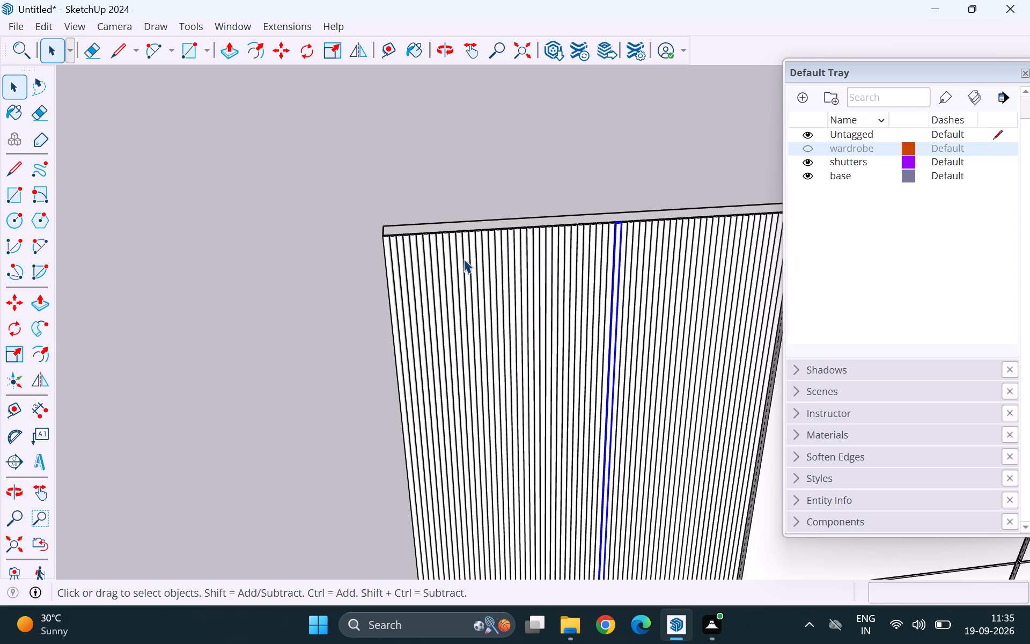
scroll(442, 250, up, 2)
scroll(404, 199, up, 2)
scroll(368, 237, up, 3)
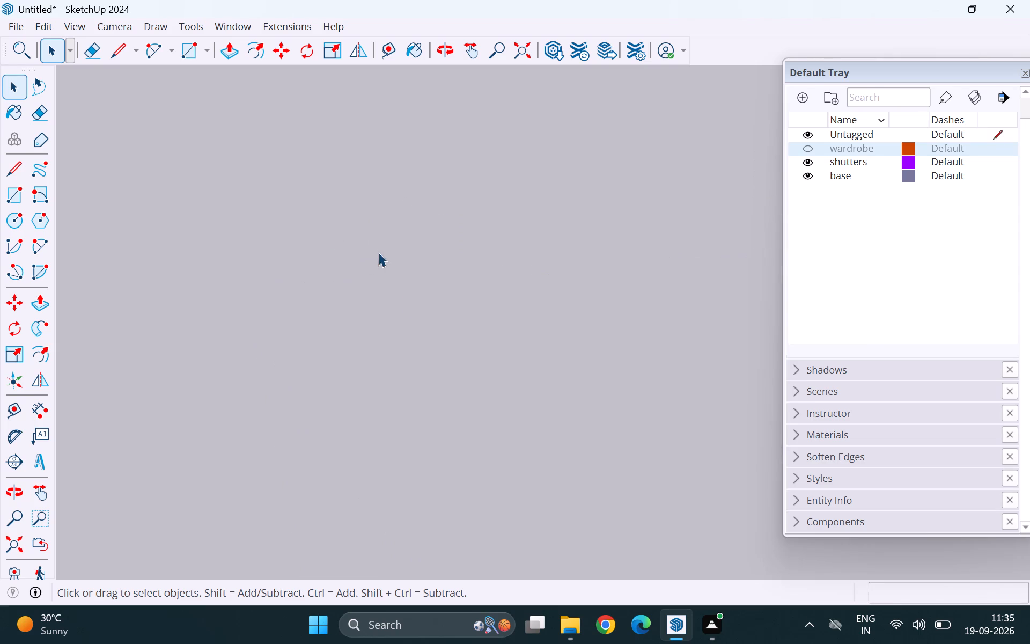
scroll(389, 282, down, 3)
scroll(378, 340, down, 3)
scroll(371, 437, up, 3)
scroll(495, 273, down, 2)
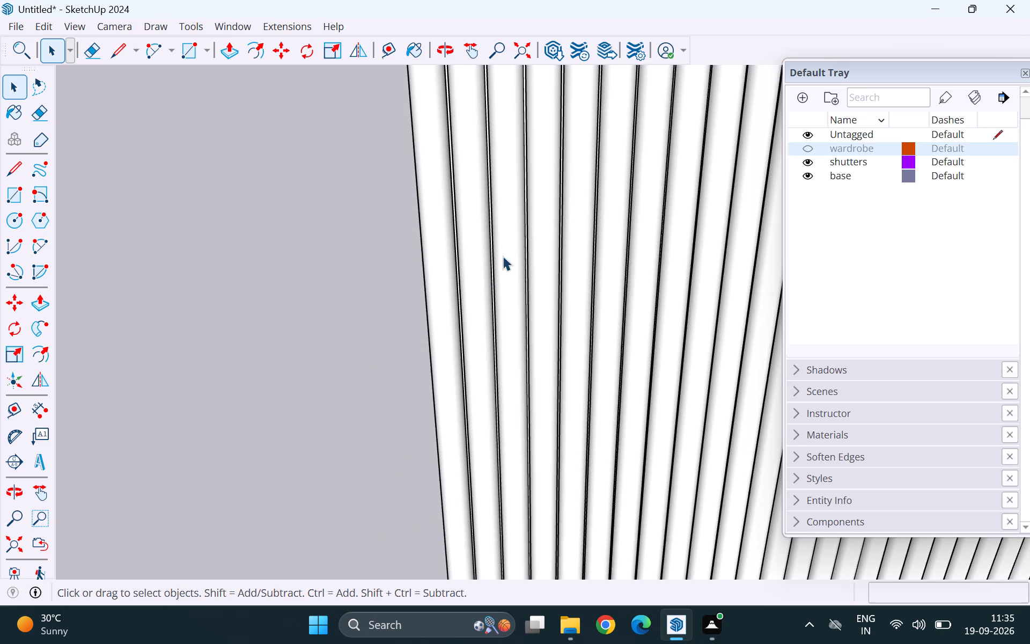
middle_drag(501, 144, 501, 201)
scroll(475, 371, down, 3)
scroll(478, 312, down, 2)
scroll(473, 104, up, 3)
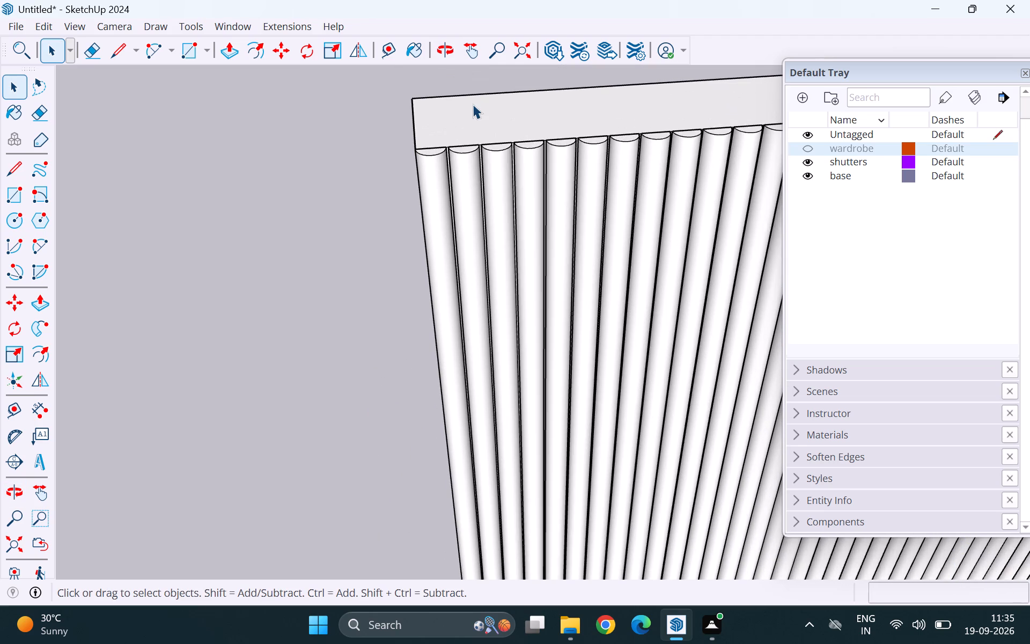
scroll(469, 115, up, 2)
scroll(426, 145, up, 2)
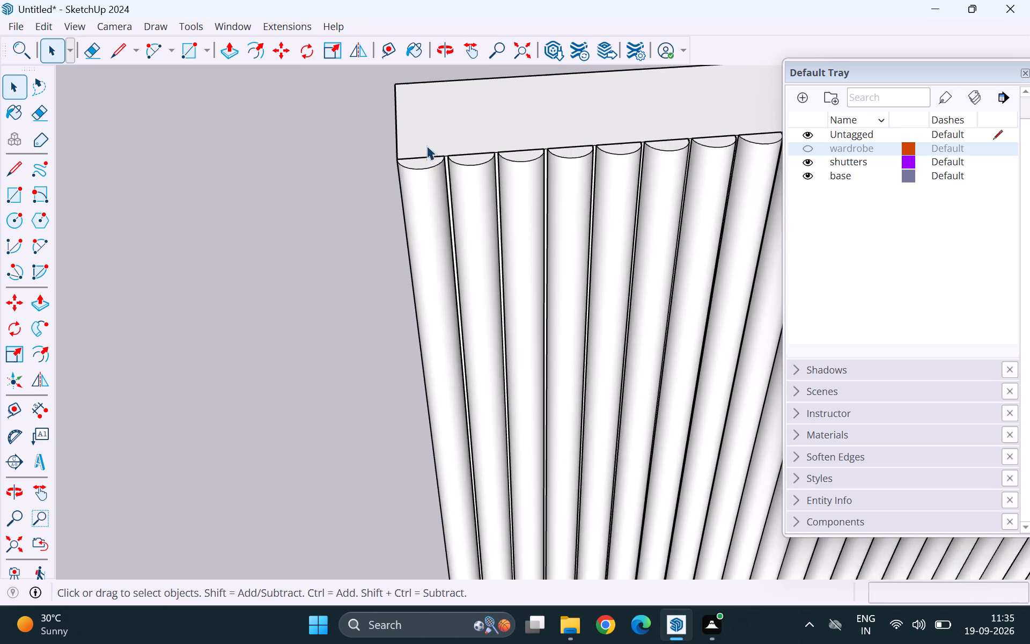
scroll(426, 145, up, 9)
scroll(422, 171, down, 1)
scroll(422, 171, up, 2)
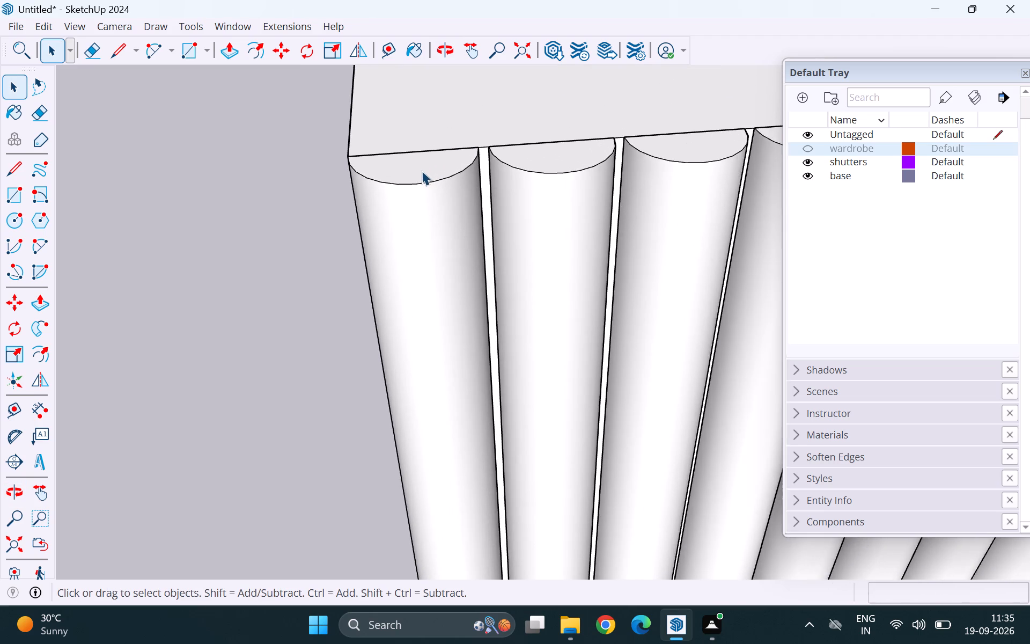
scroll(422, 171, up, 1)
scroll(421, 171, down, 8)
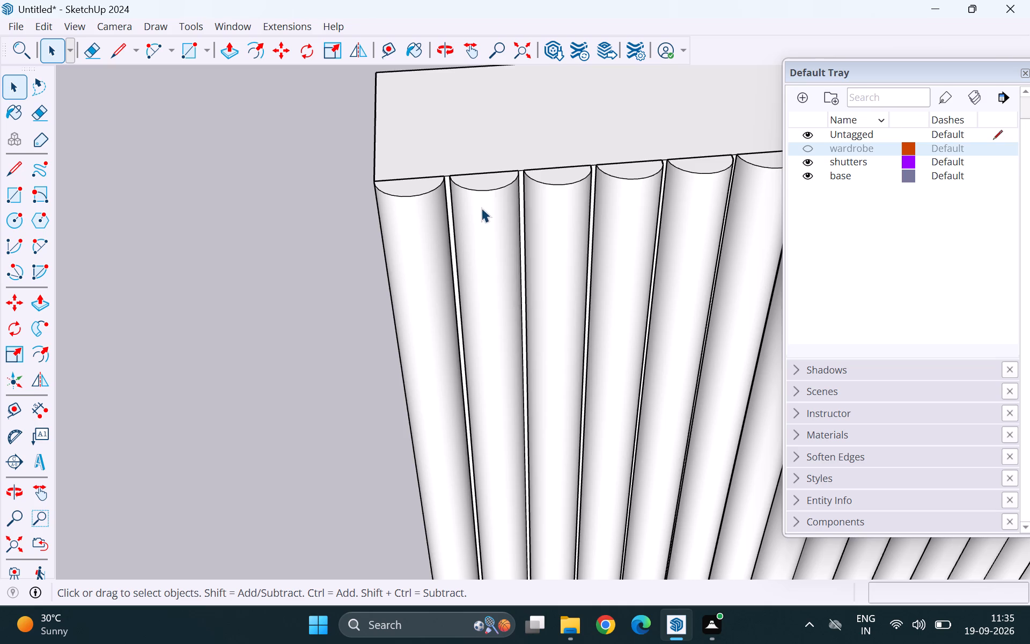
scroll(483, 210, down, 5)
scroll(594, 230, down, 5)
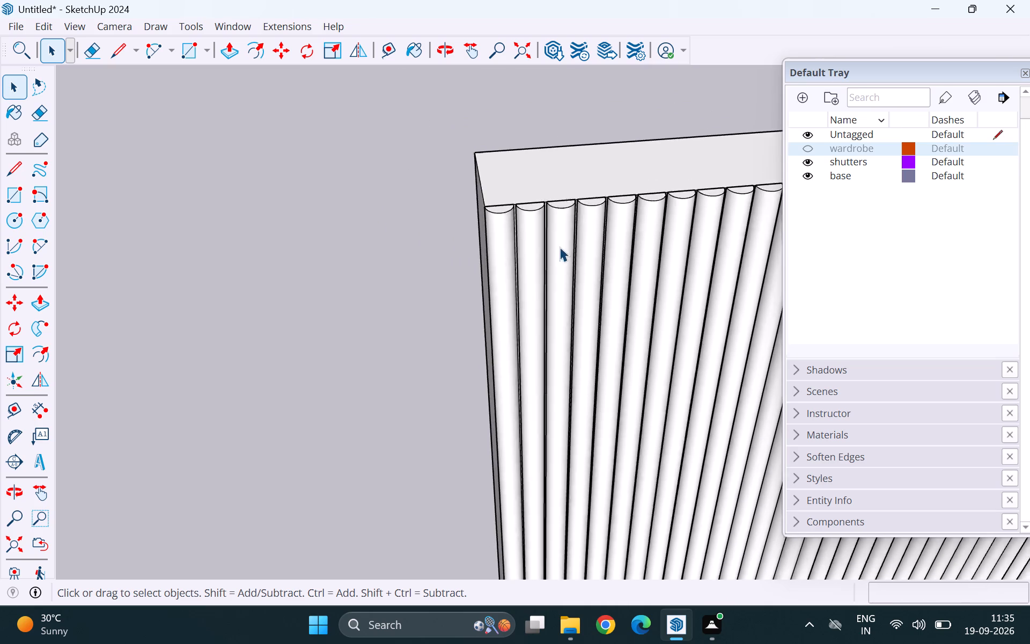
scroll(560, 247, down, 12)
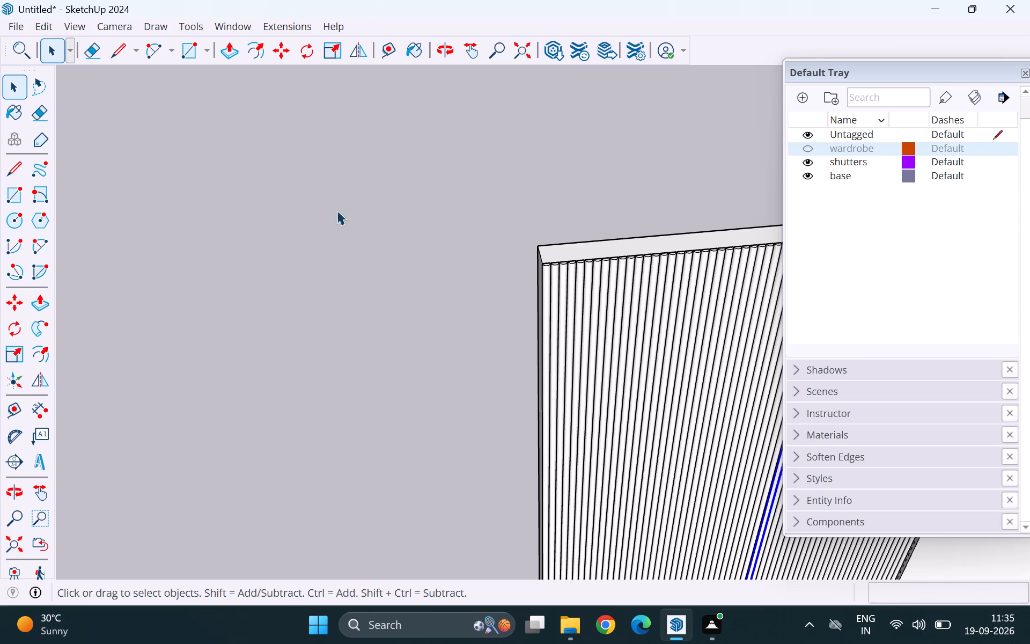
scroll(277, 244, down, 4)
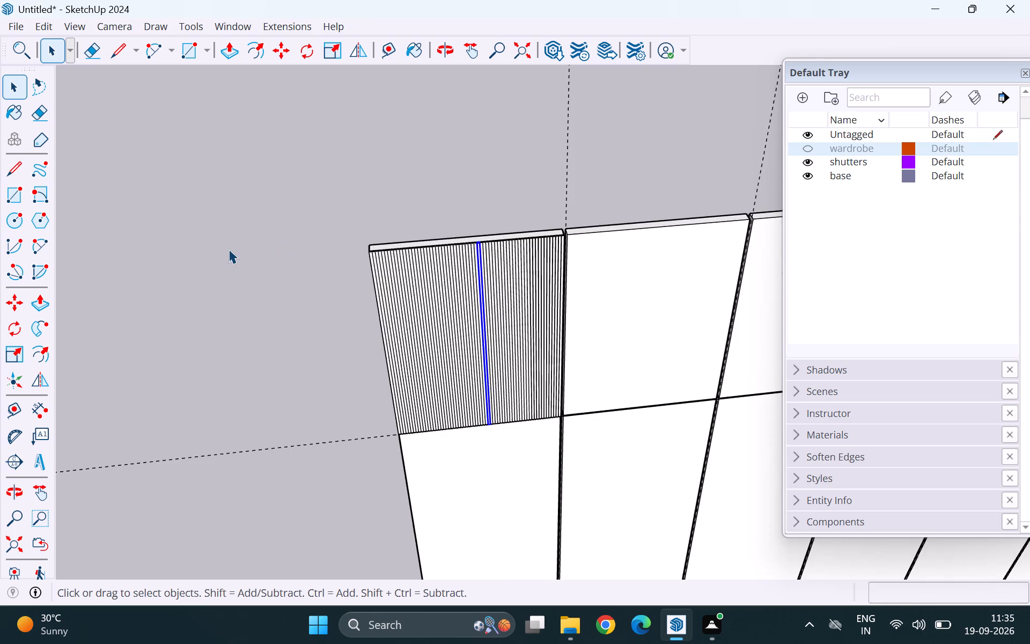
scroll(223, 253, down, 12)
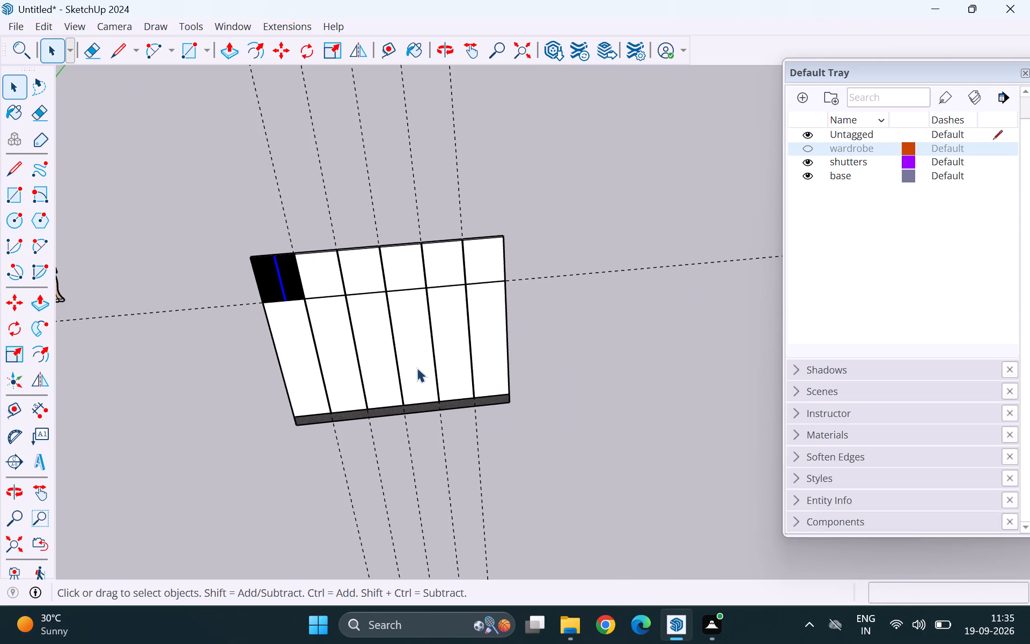
middle_drag(334, 393, 343, 277)
scroll(262, 302, up, 12)
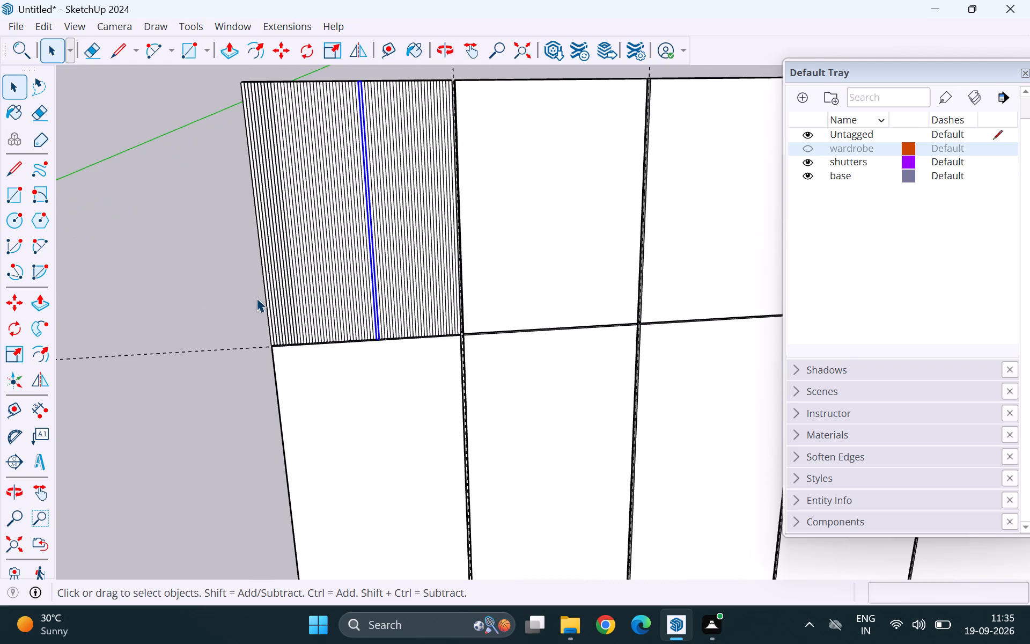
click(219, 293)
scroll(166, 321, down, 4)
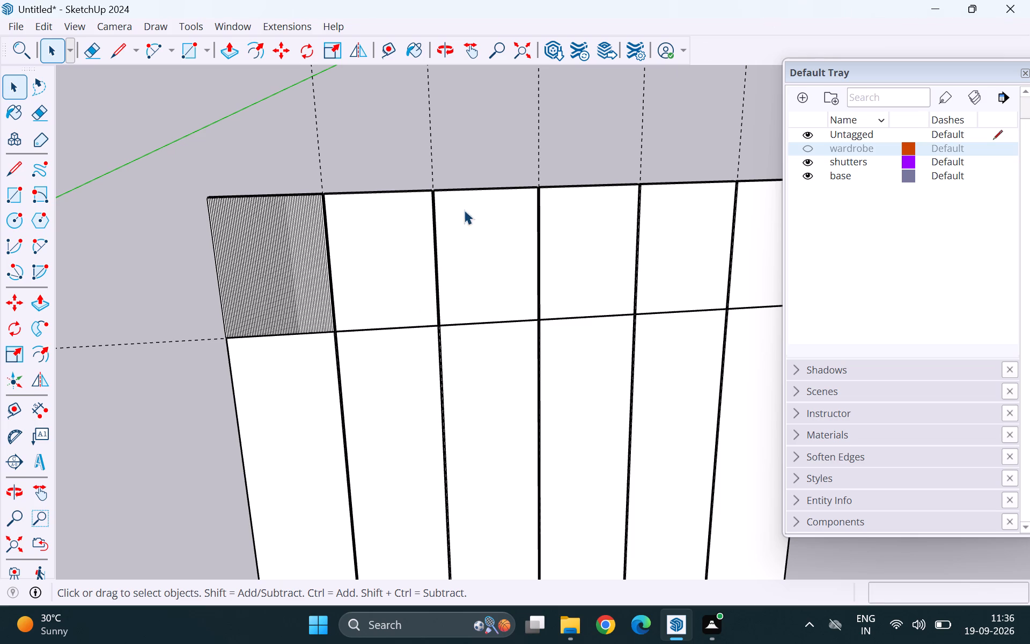
Check the last half-rounds beside the second upper shutter one by one, up to the first shutter's inner edge.
scroll(284, 112, down, 5)
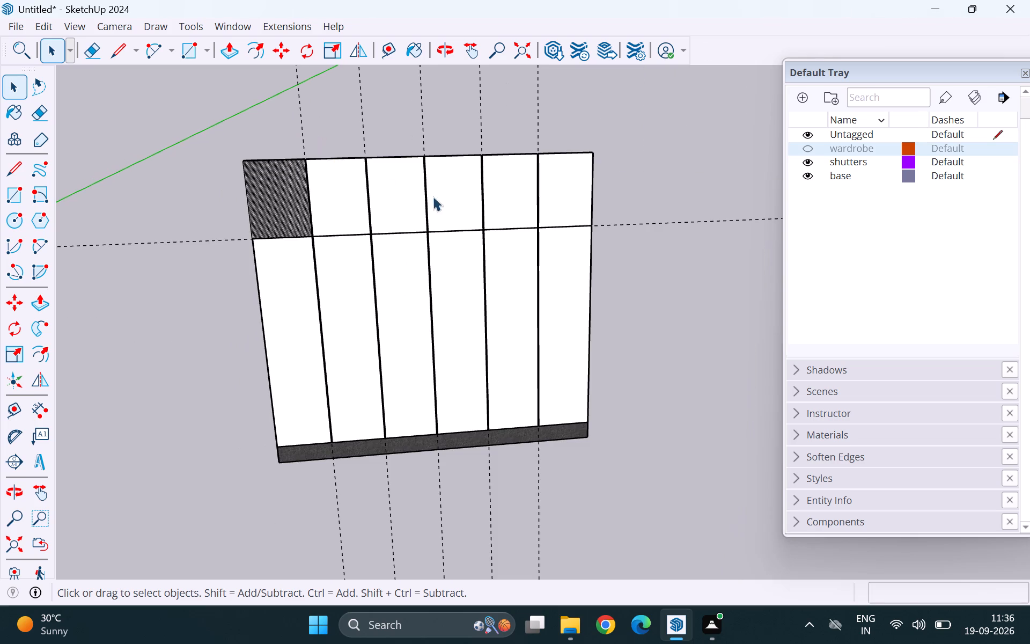
scroll(300, 218, up, 10)
scroll(342, 248, up, 8)
scroll(530, 272, down, 5)
scroll(565, 312, down, 6)
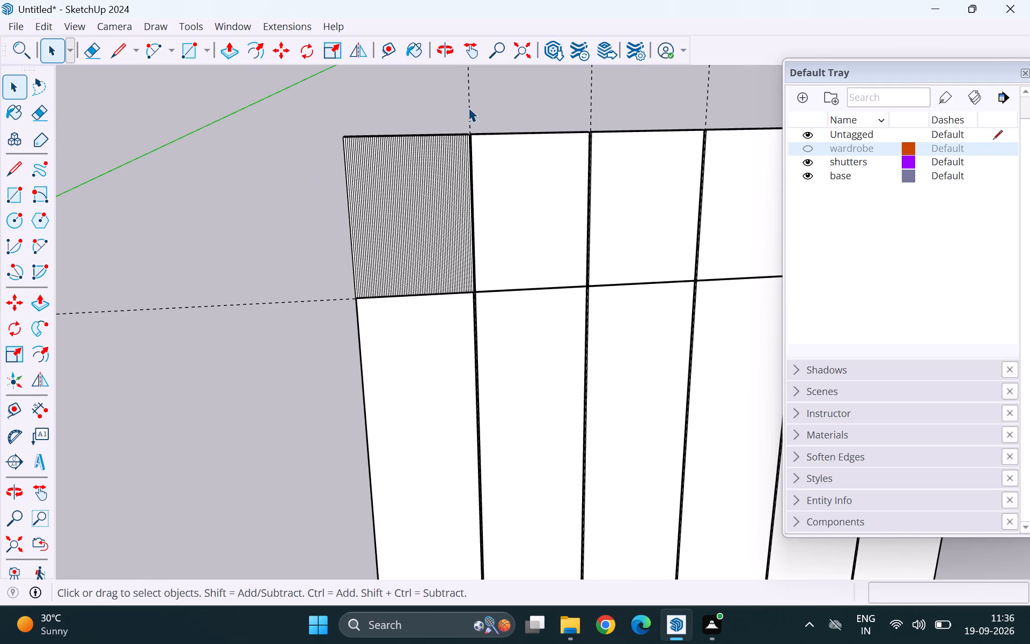
middle_drag(468, 107, 455, 239)
scroll(458, 159, up, 11)
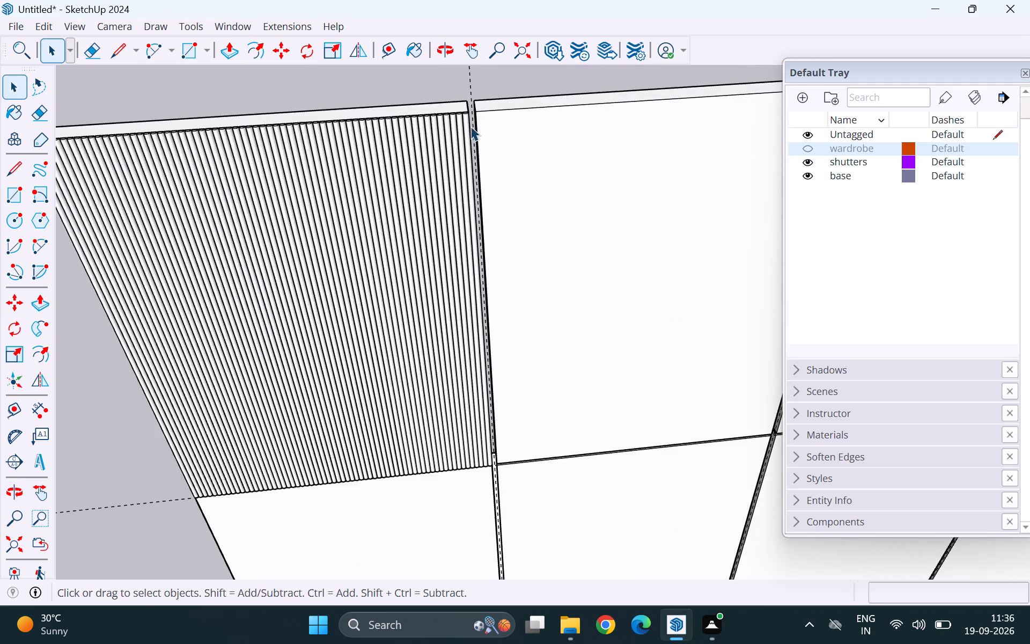
scroll(430, 109, up, 7)
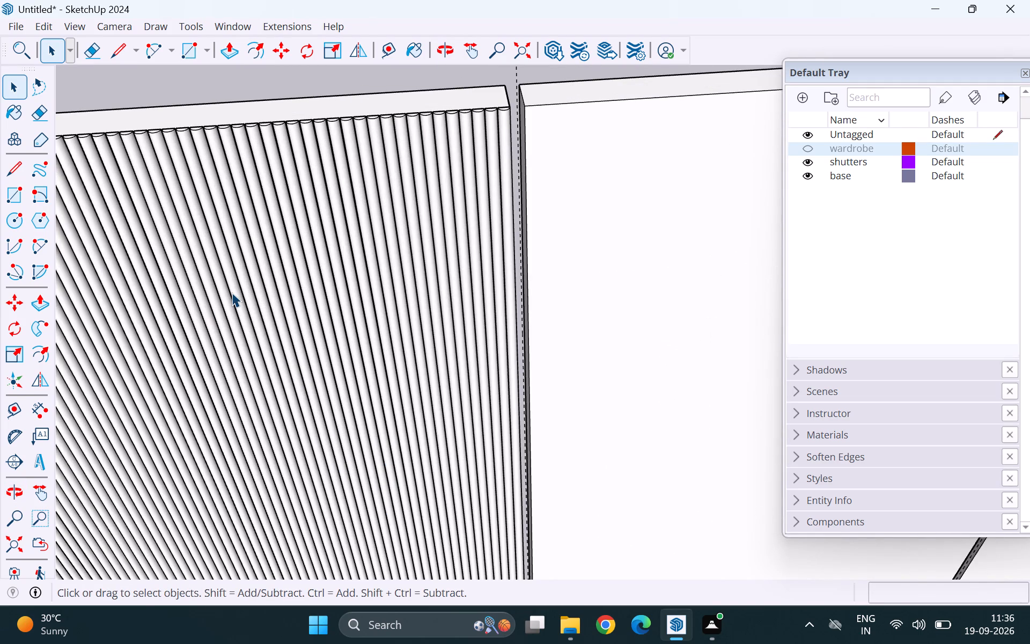
click(420, 125)
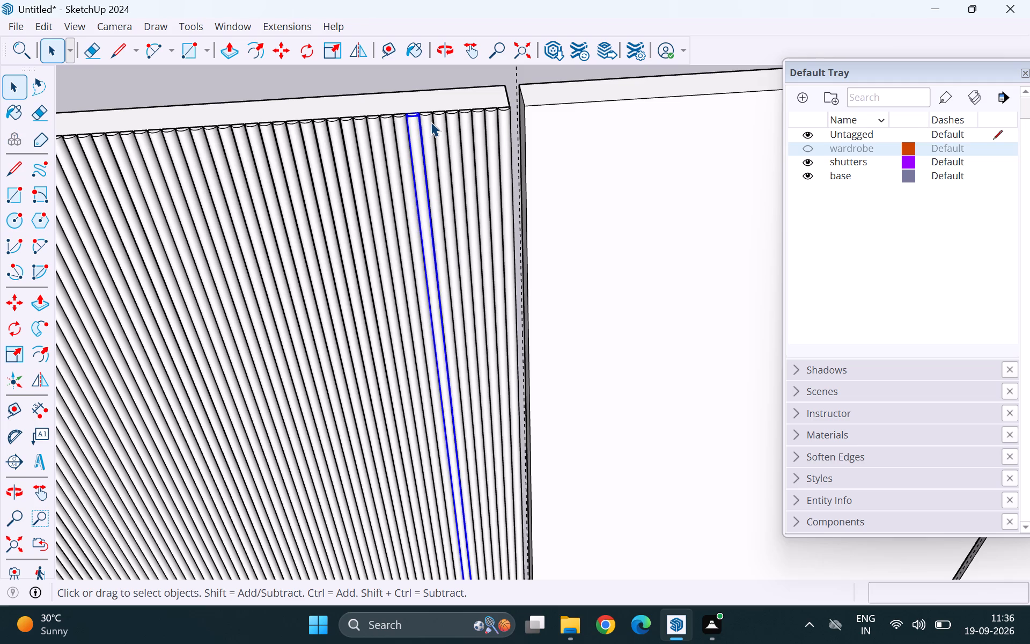
click(431, 122)
click(443, 117)
click(460, 112)
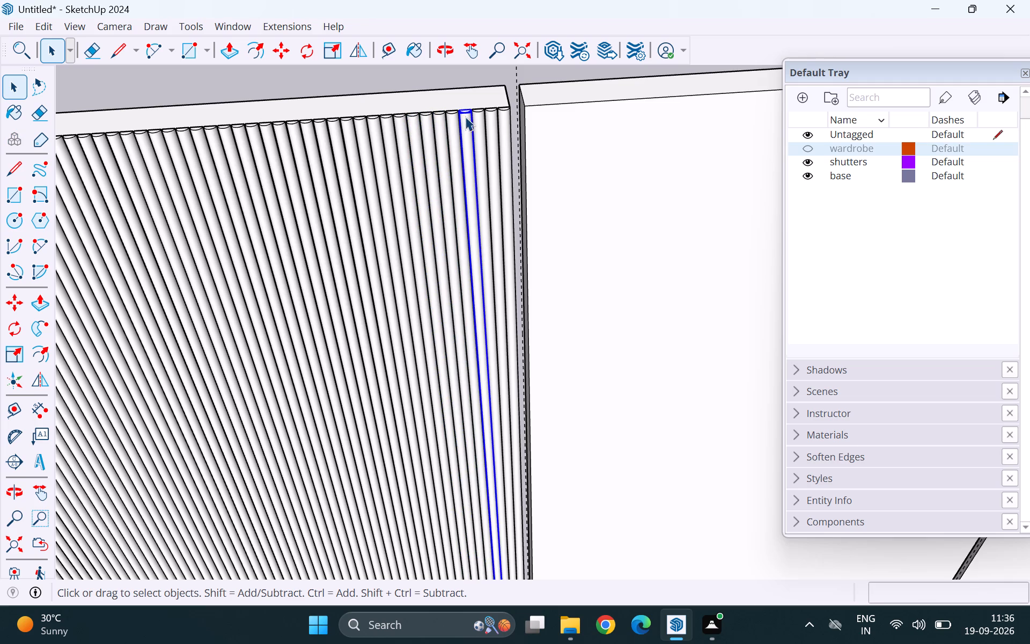
click(481, 123)
click(487, 121)
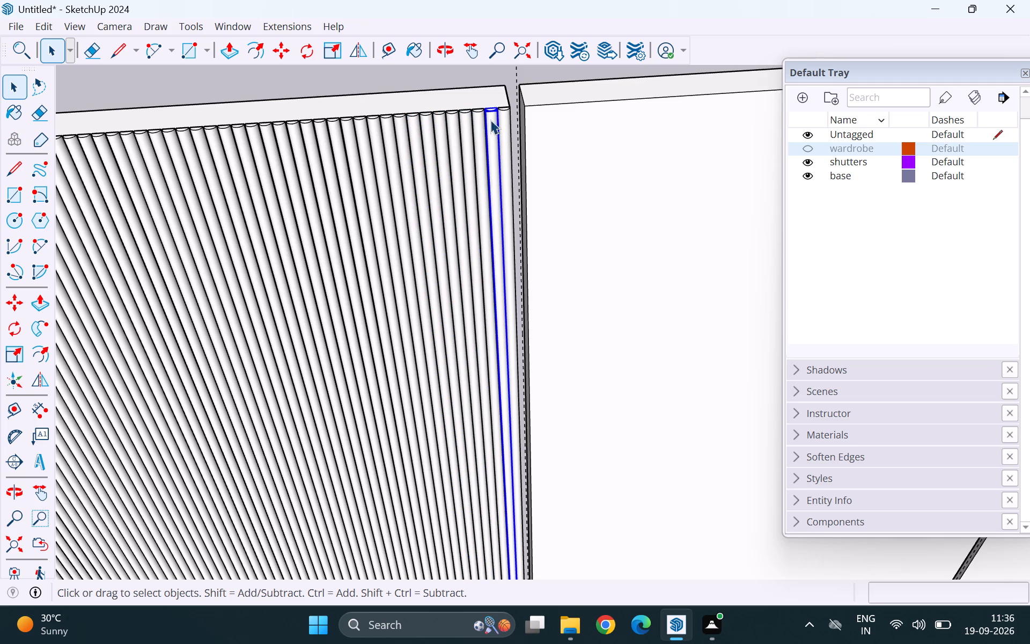
click(500, 120)
Inspect the half-rounds' lower ends at the first upper shutter's bottom edge, briefly opening one component and closing it again.
scroll(334, 226, down, 5)
scroll(371, 326, down, 6)
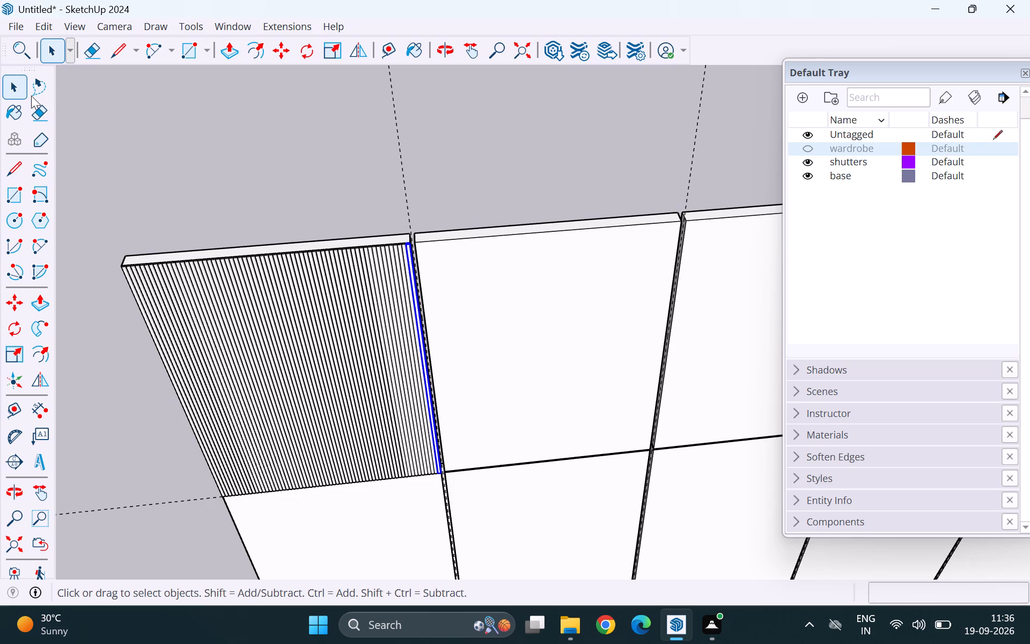
scroll(433, 188, down, 8)
middle_drag(408, 342, 517, 296)
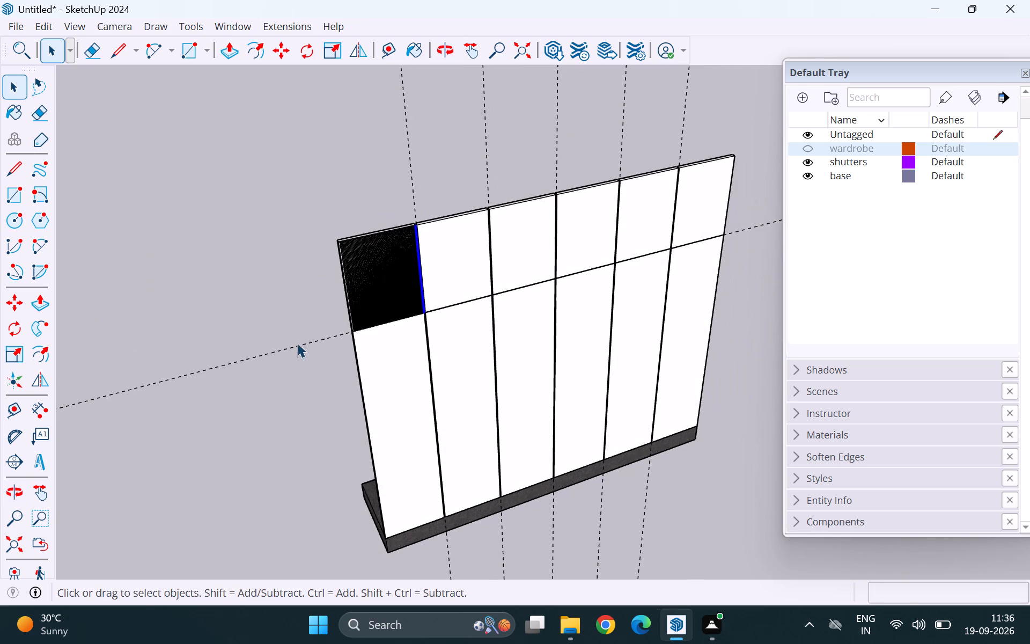
scroll(297, 343, up, 5)
scroll(410, 286, up, 14)
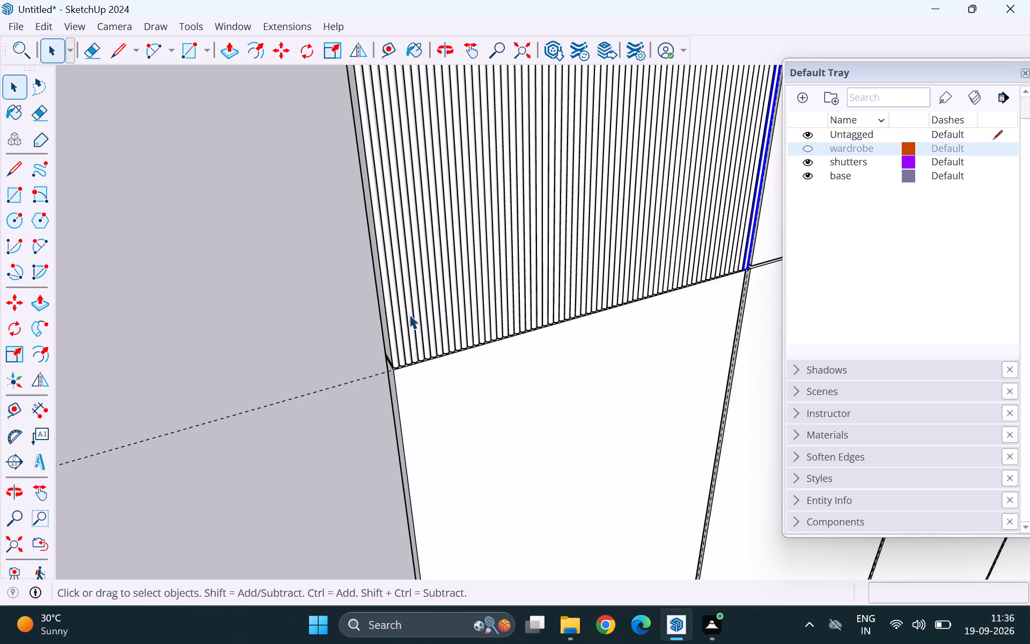
scroll(409, 314, up, 2)
double_click(398, 366)
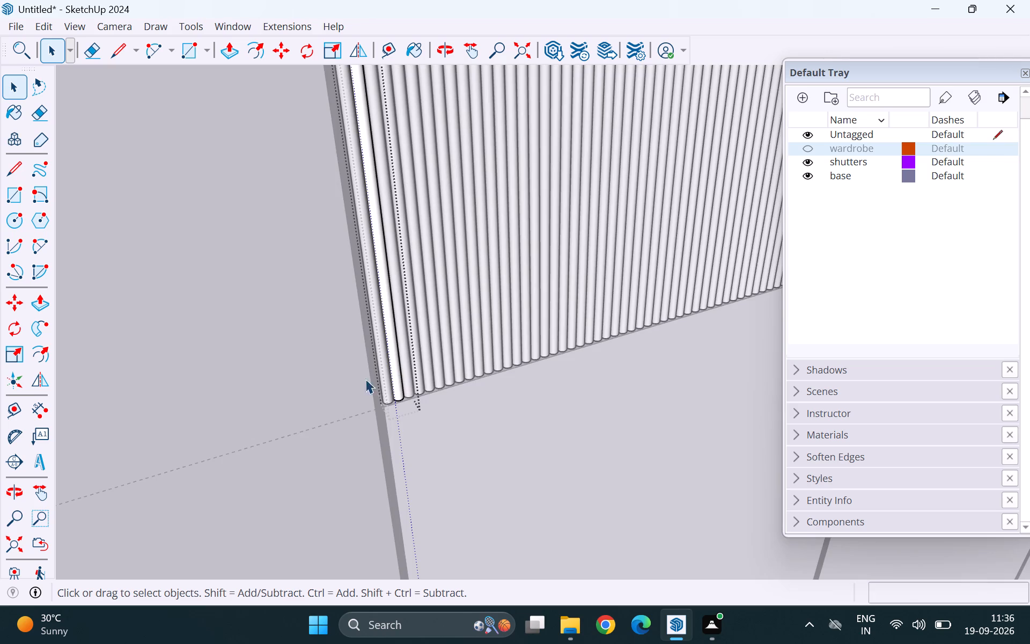
click(322, 374)
scroll(334, 406, down, 11)
Copy all the half-rounds from the first upper shutter onto the last upper shutter, about 7' 6 3/16" across, matching the top front corners.
drag(290, 259, 302, 316)
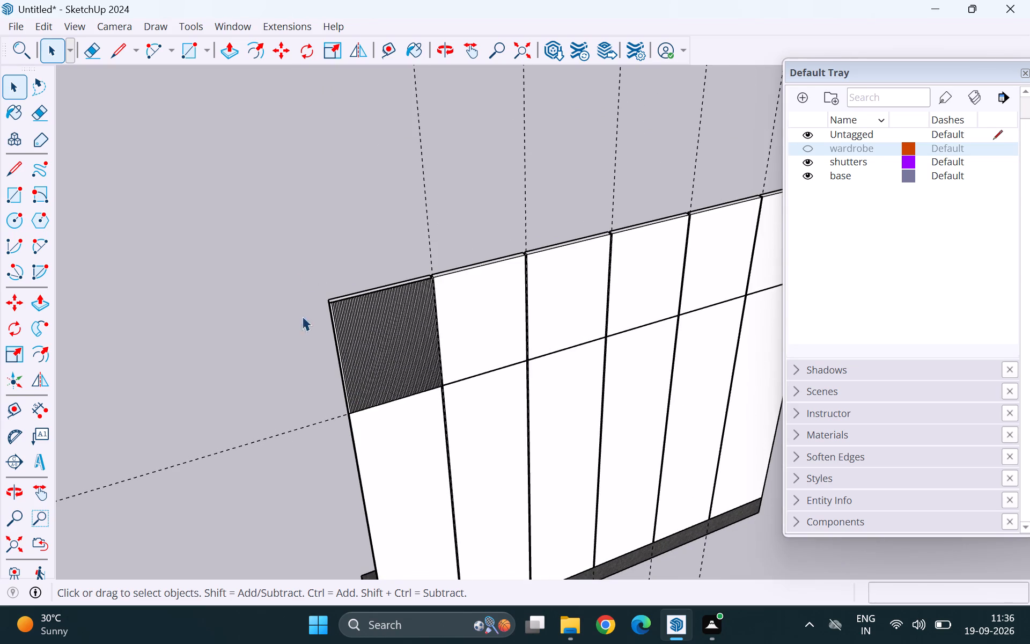
drag(302, 316, 455, 423)
scroll(365, 329, up, 5)
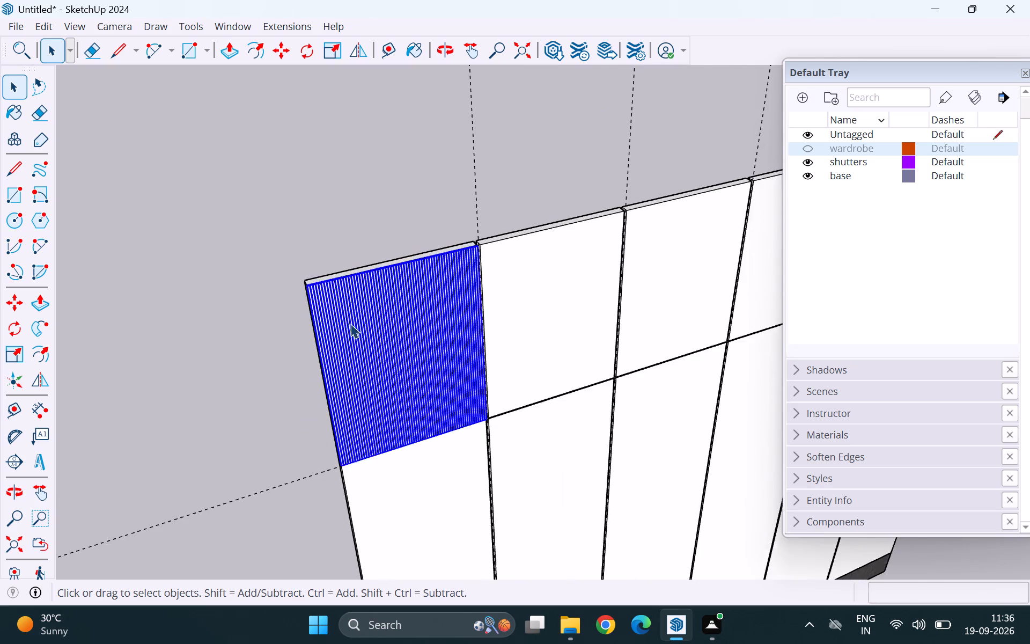
scroll(339, 312, up, 9)
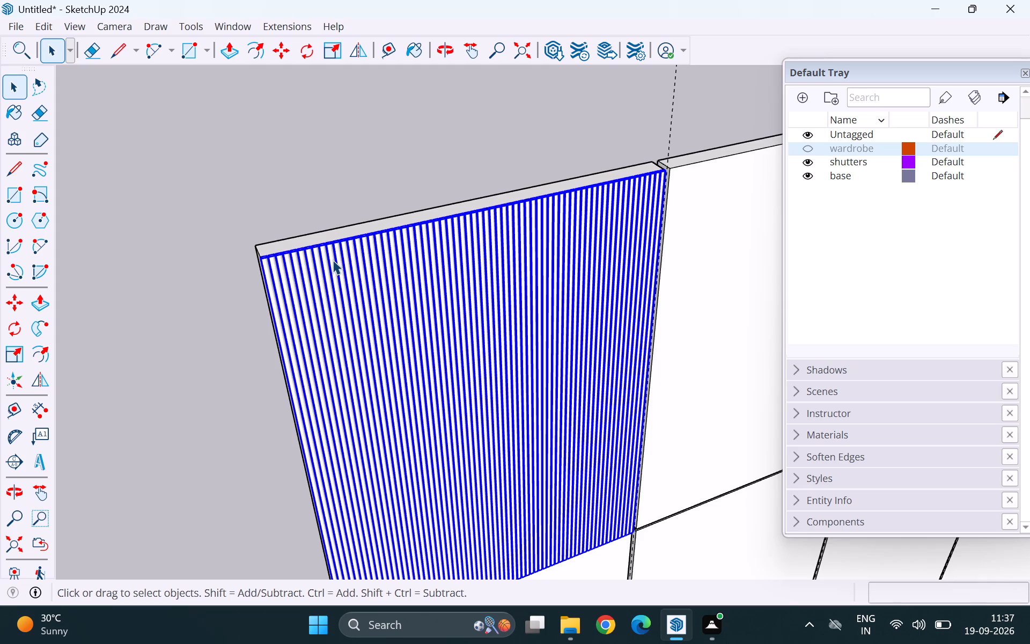
scroll(287, 203, down, 7)
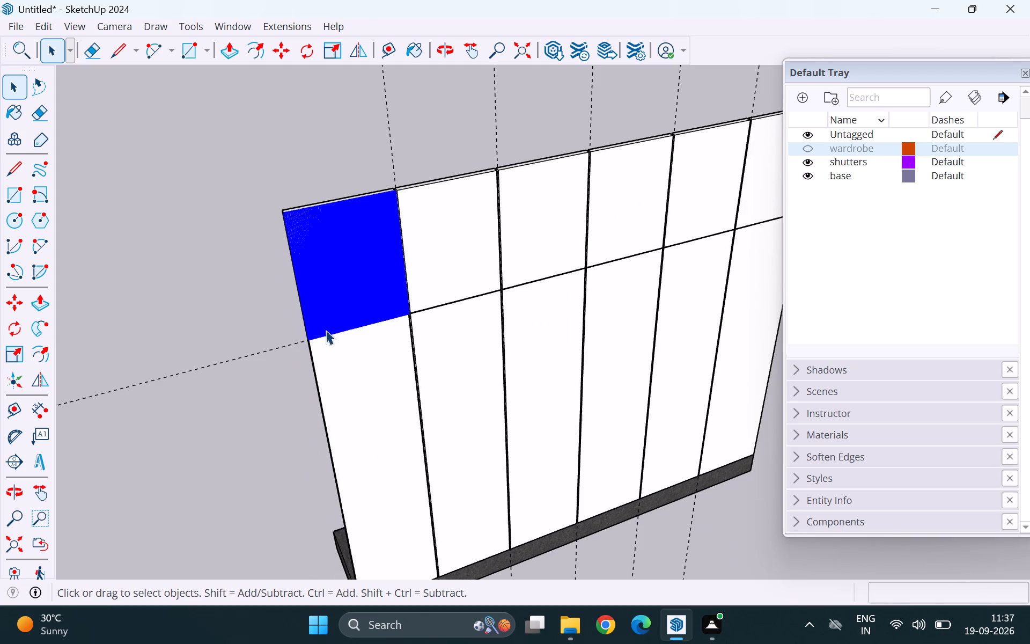
key(m)
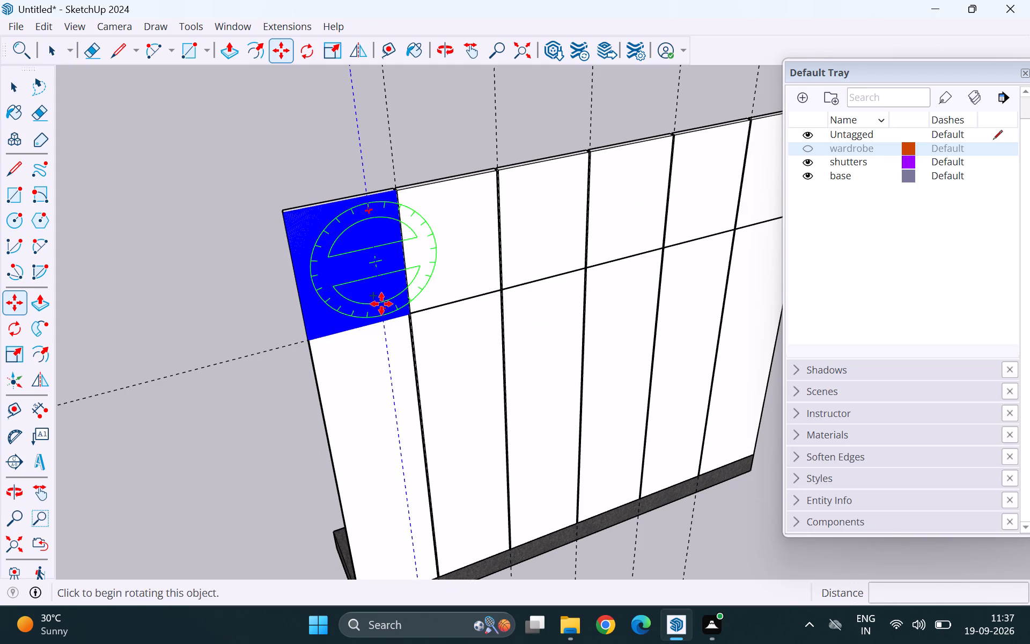
scroll(419, 271, up, 7)
middle_drag(348, 77, 347, 124)
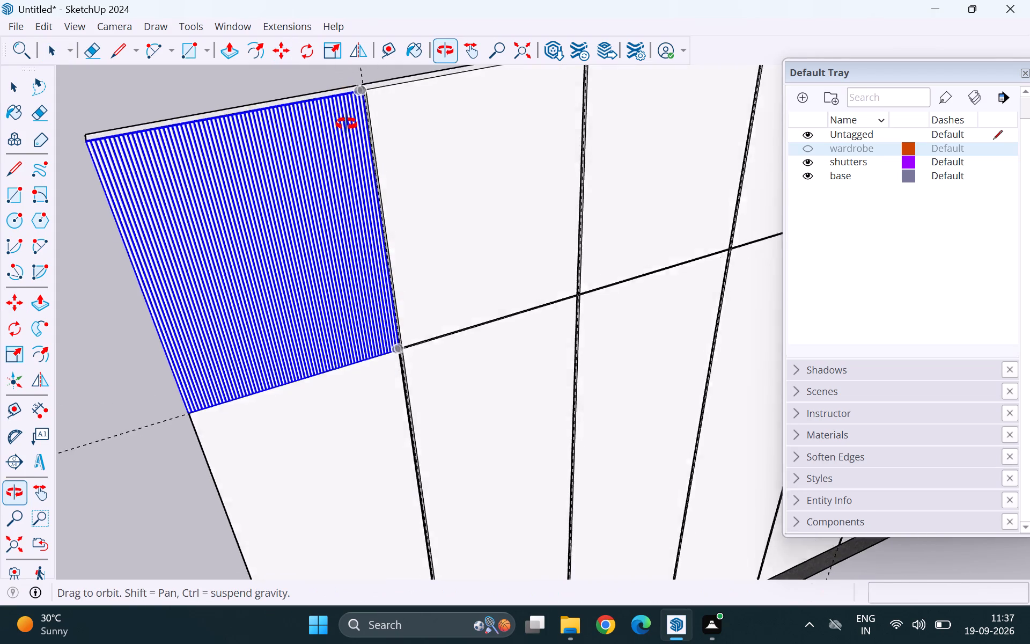
middle_drag(347, 124, 347, 160)
scroll(354, 83, up, 7)
scroll(361, 215, down, 4)
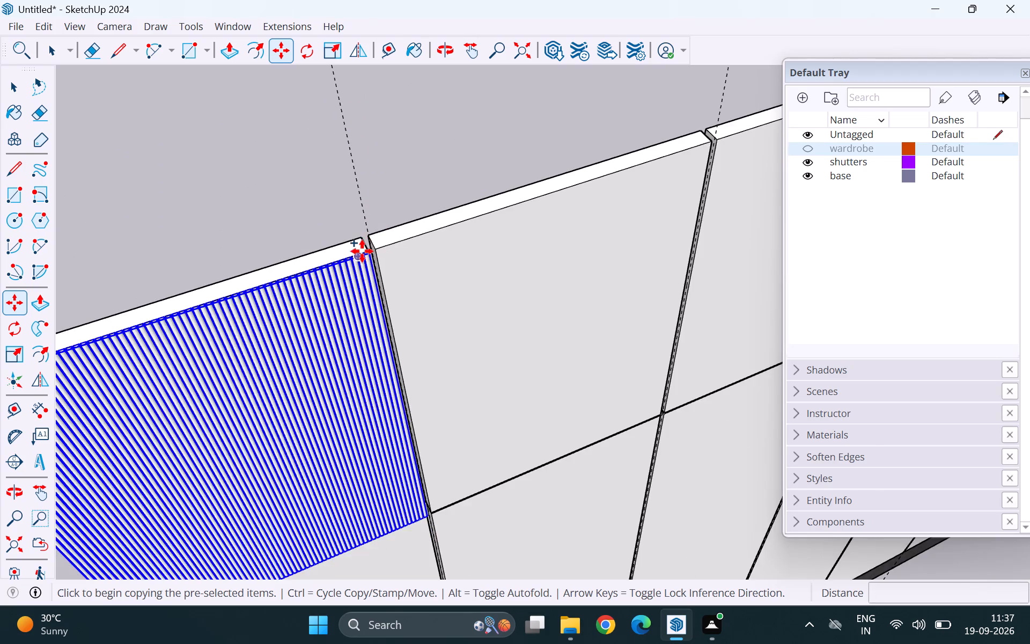
scroll(362, 251, up, 19)
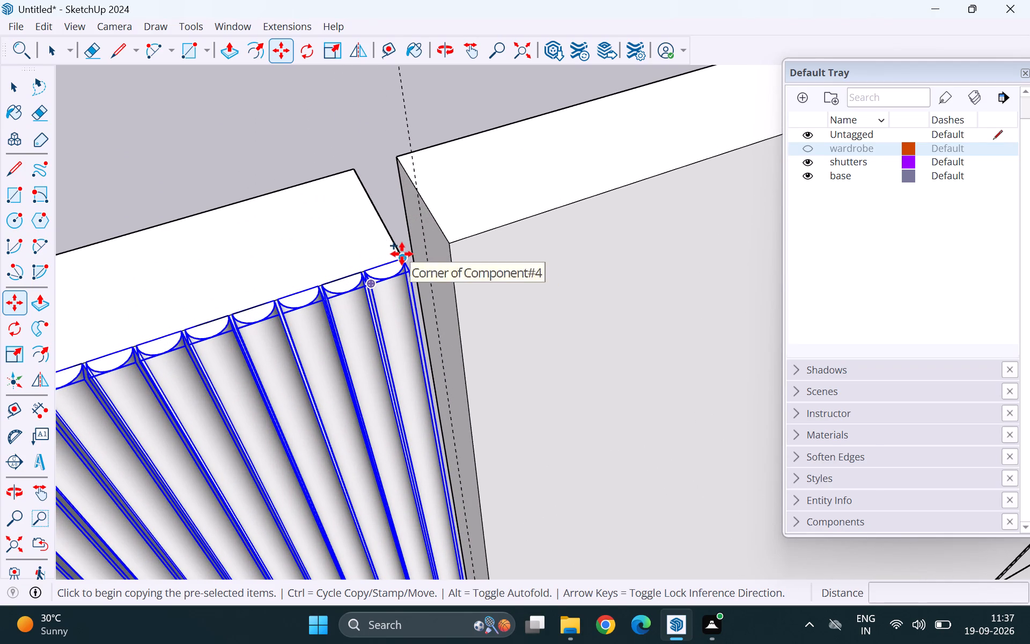
ctrl+click(402, 254)
scroll(217, 295, down, 6)
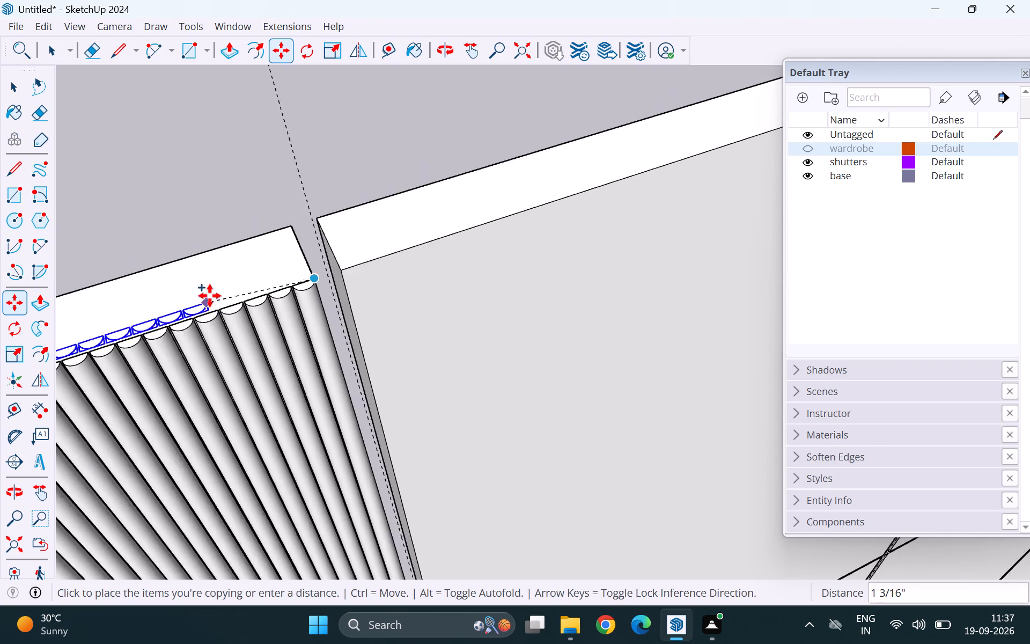
scroll(210, 296, down, 20)
scroll(210, 296, down, 10)
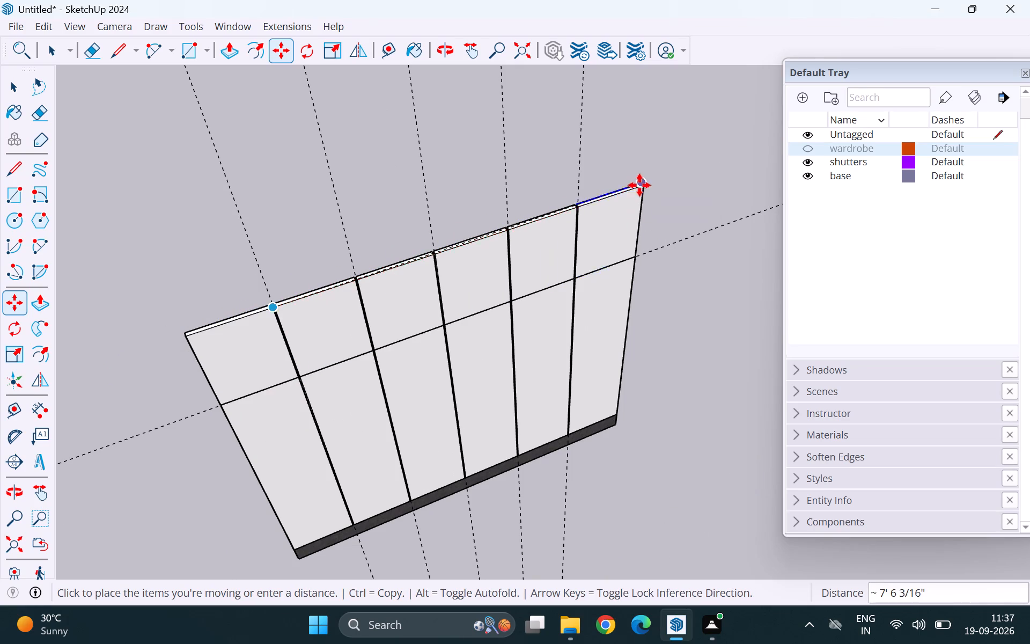
scroll(641, 182, up, 6)
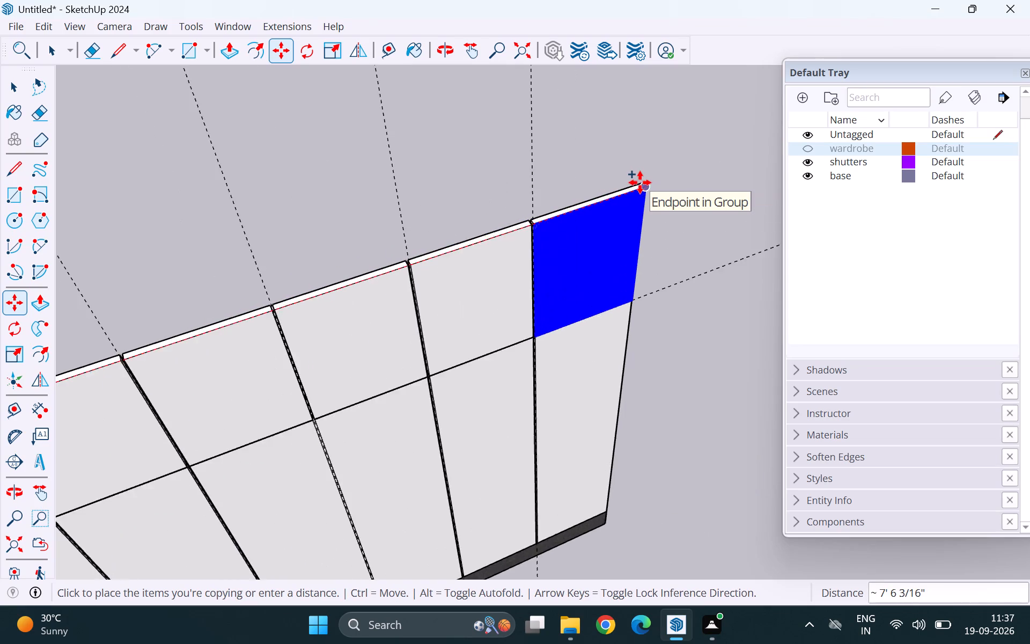
scroll(640, 182, up, 13)
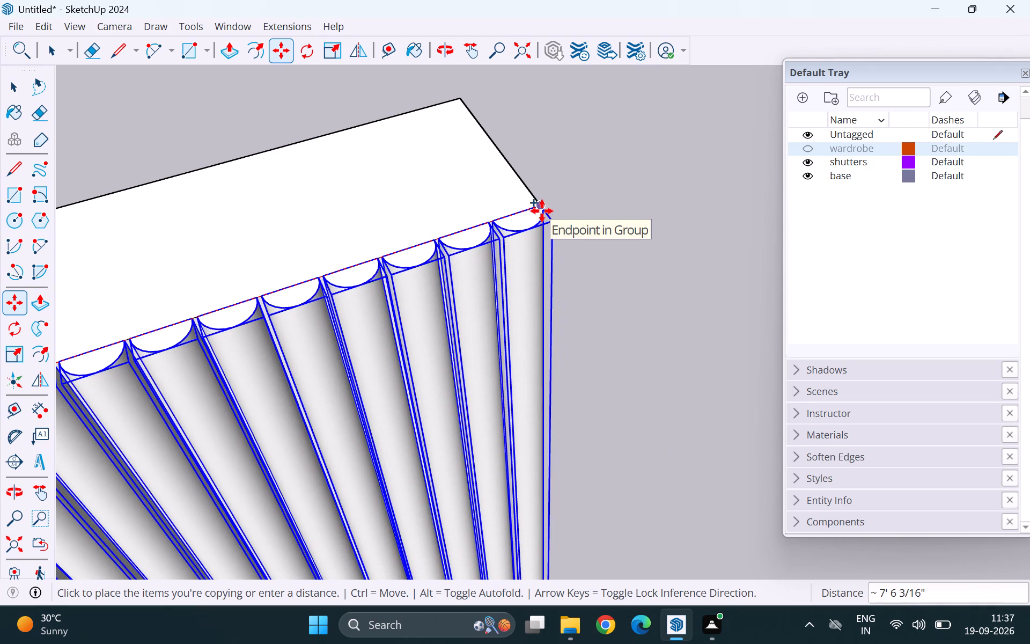
click(542, 211)
key(space)
click(572, 191)
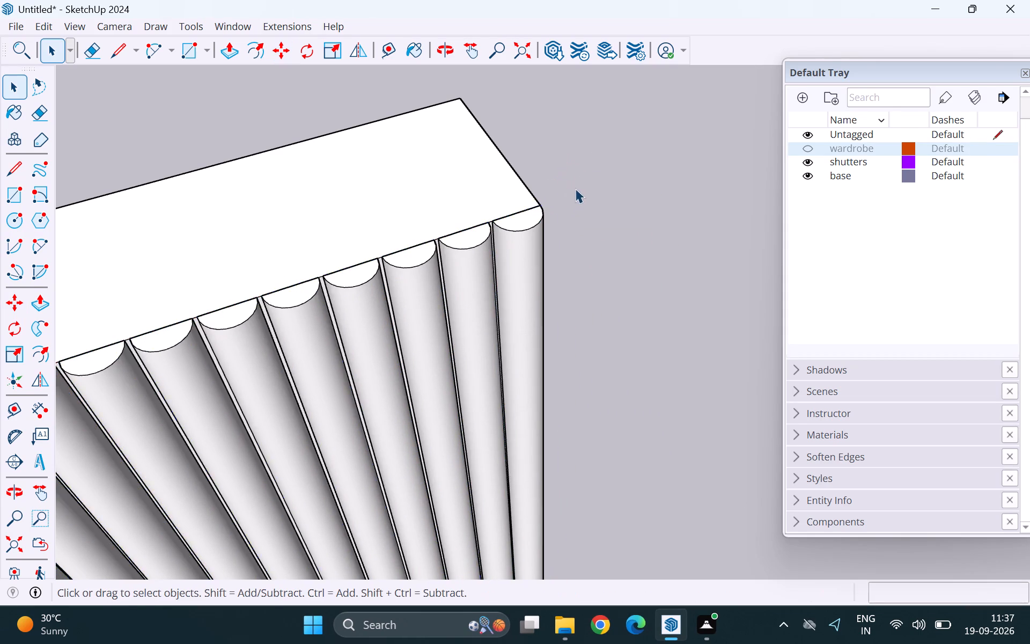
Examine the fluting on the first and last upper shutters from the front and at an angle.
scroll(594, 158, down, 7)
scroll(613, 275, down, 6)
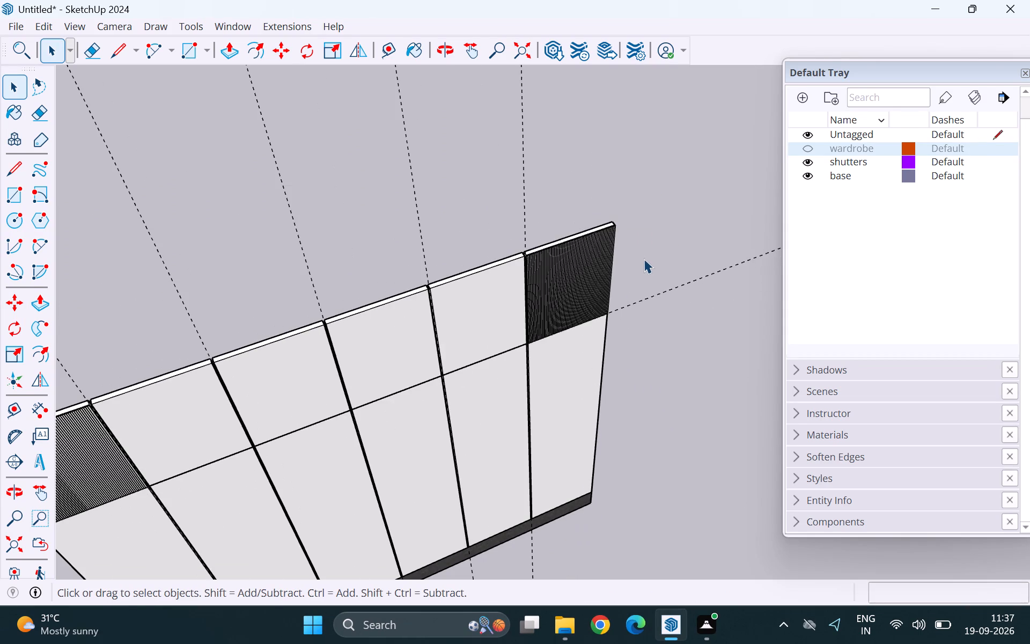
scroll(585, 191, down, 4)
scroll(635, 183, down, 3)
middle_drag(460, 447, 339, 151)
scroll(389, 172, up, 1)
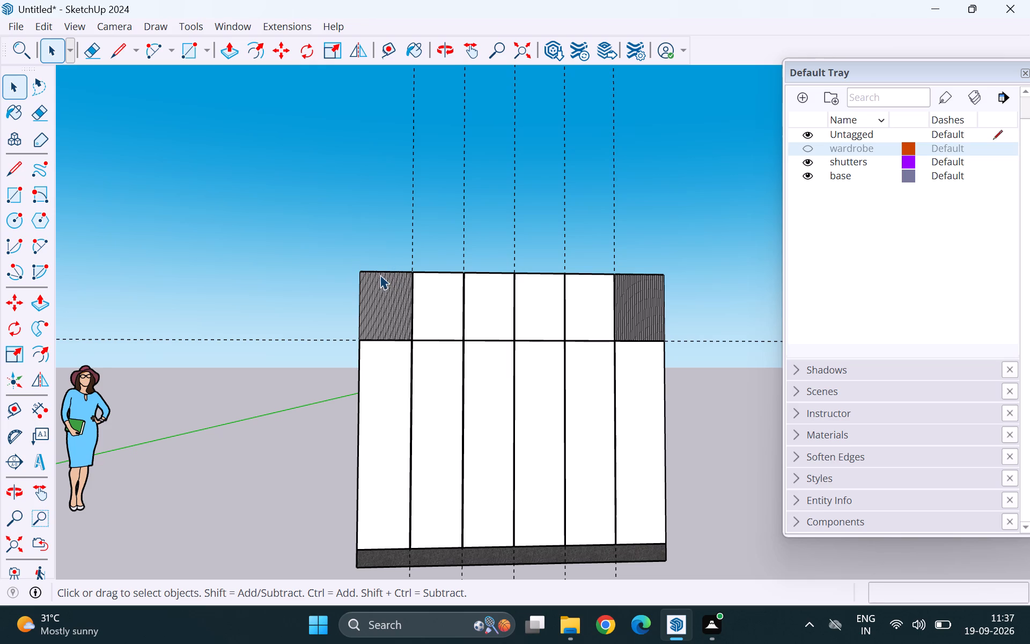
middle_drag(435, 308, 436, 310)
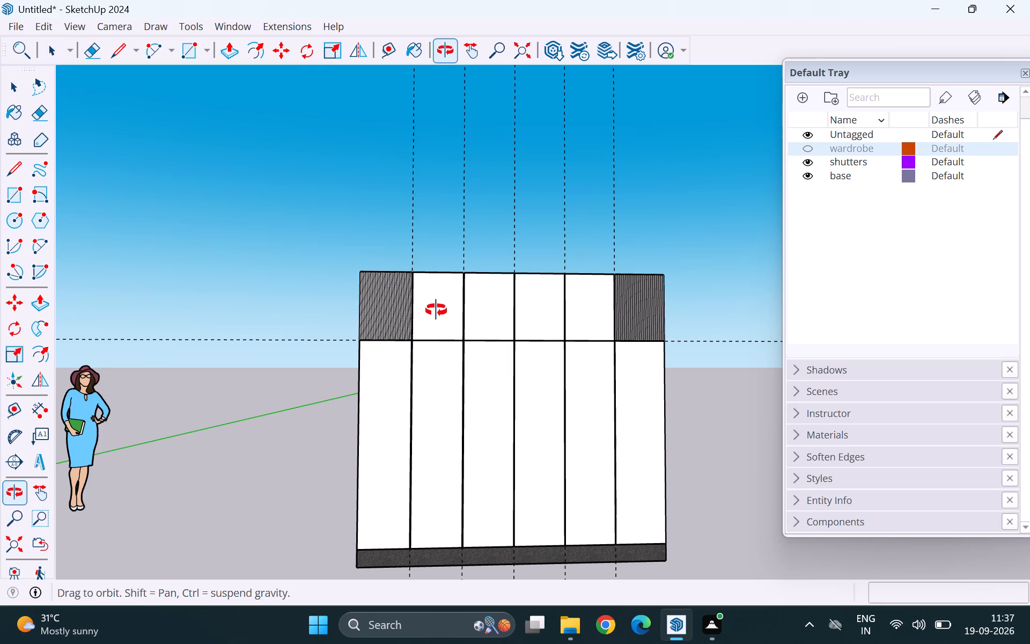
middle_drag(436, 310, 775, 398)
middle_drag(667, 390, 622, 388)
scroll(427, 404, up, 5)
scroll(446, 342, up, 4)
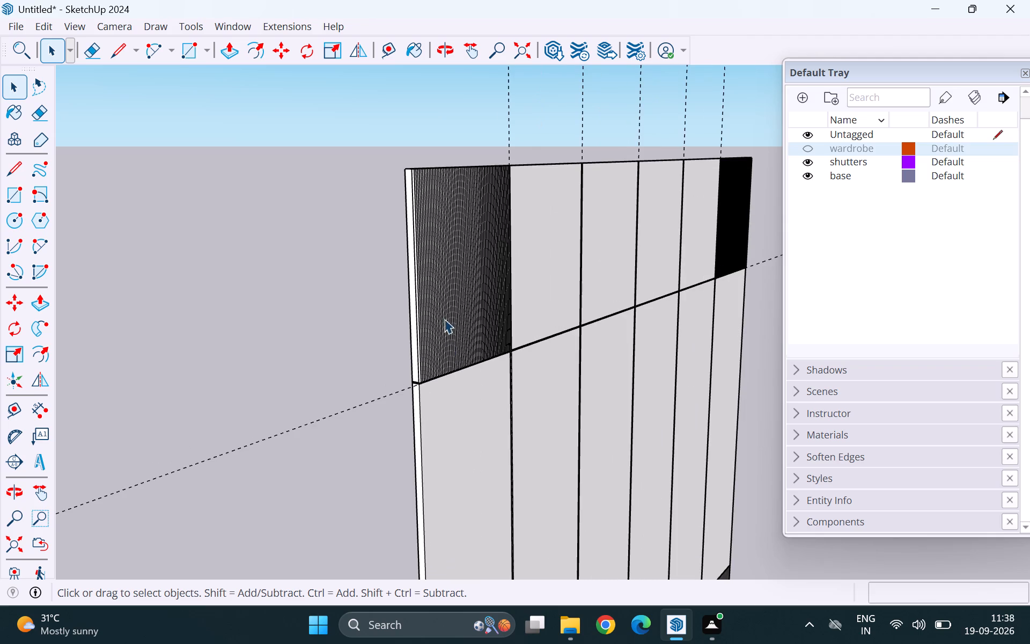
Copy all the first upper shutter's half-rounds 2' down, onto the outer top front corner of the lower shutter beneath it.
scroll(436, 326, down, 5)
middle_drag(548, 330, 485, 348)
drag(356, 220, 376, 297)
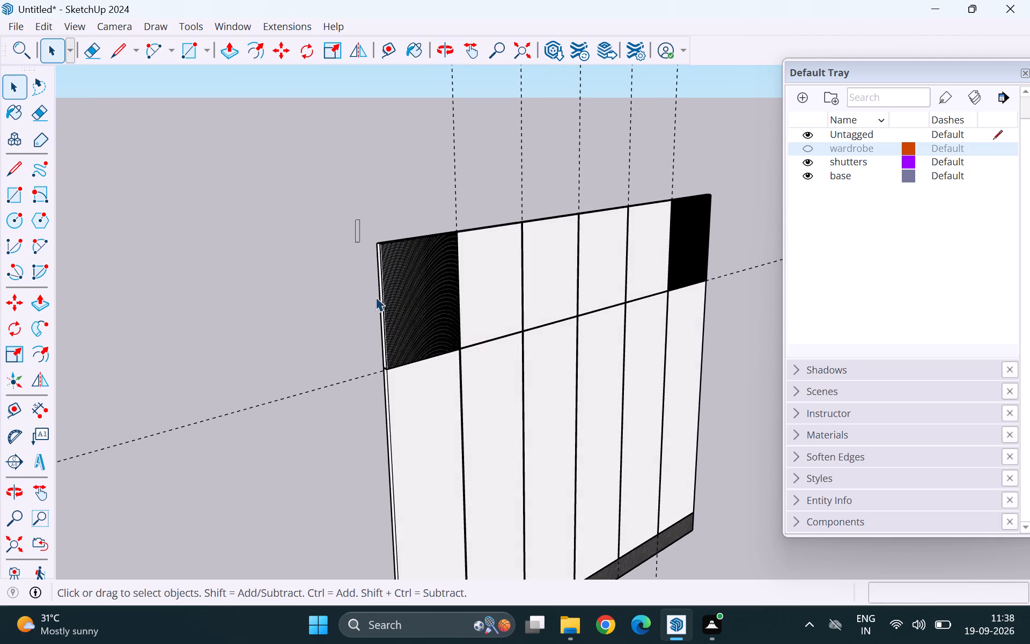
drag(376, 297, 483, 363)
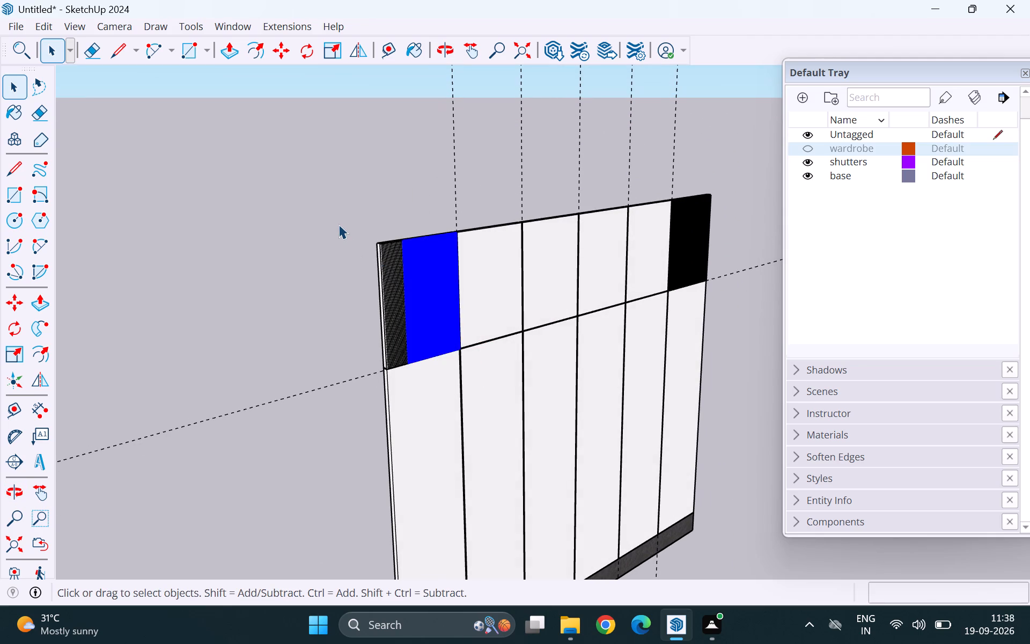
shift+drag(330, 204, 446, 391)
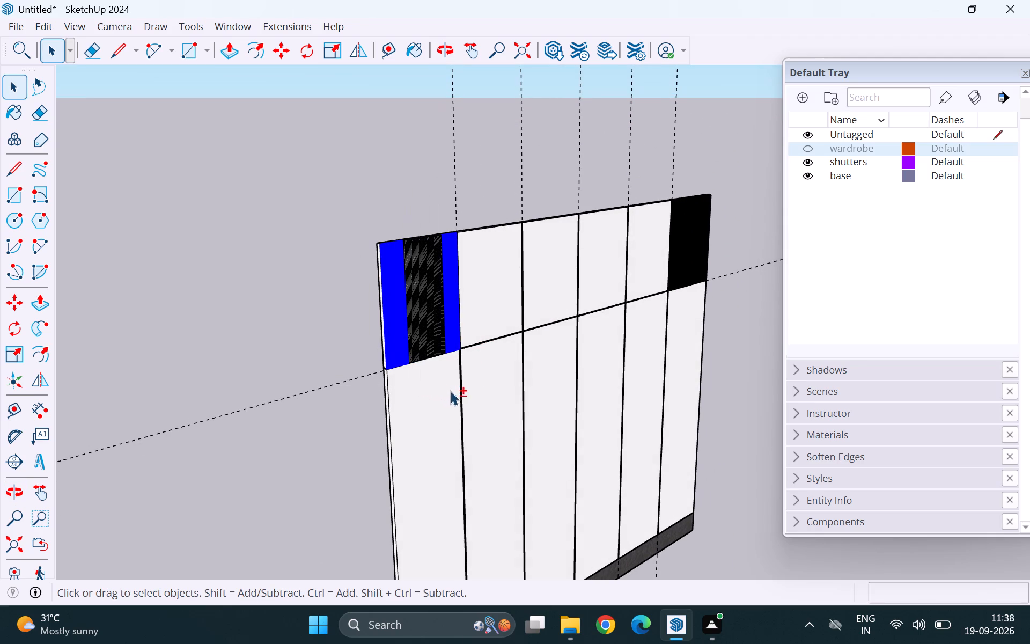
drag(323, 203, 506, 388)
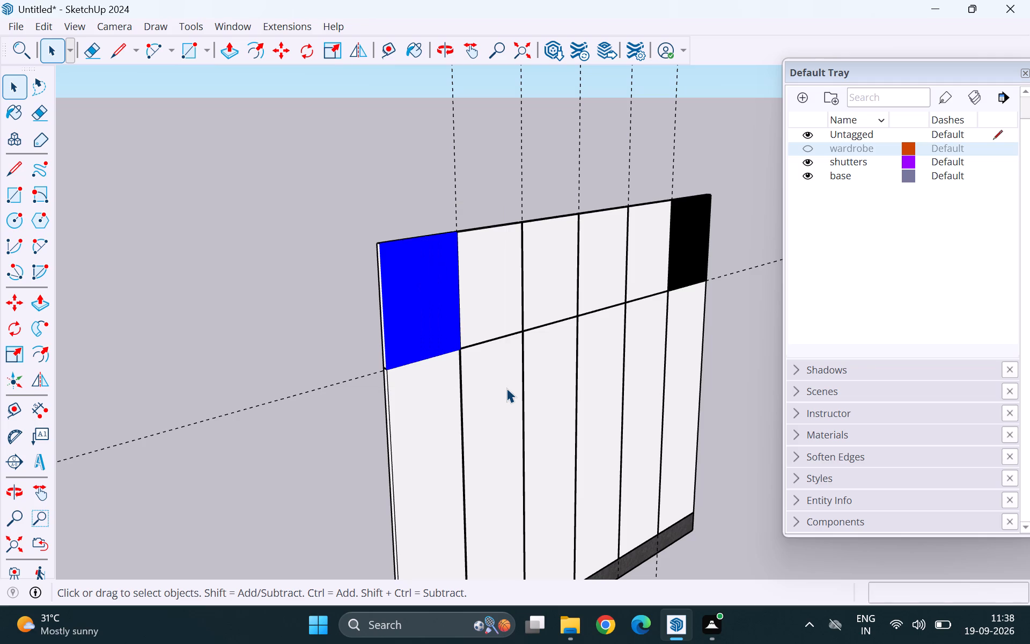
middle_drag(415, 244, 469, 368)
scroll(415, 244, up, 1)
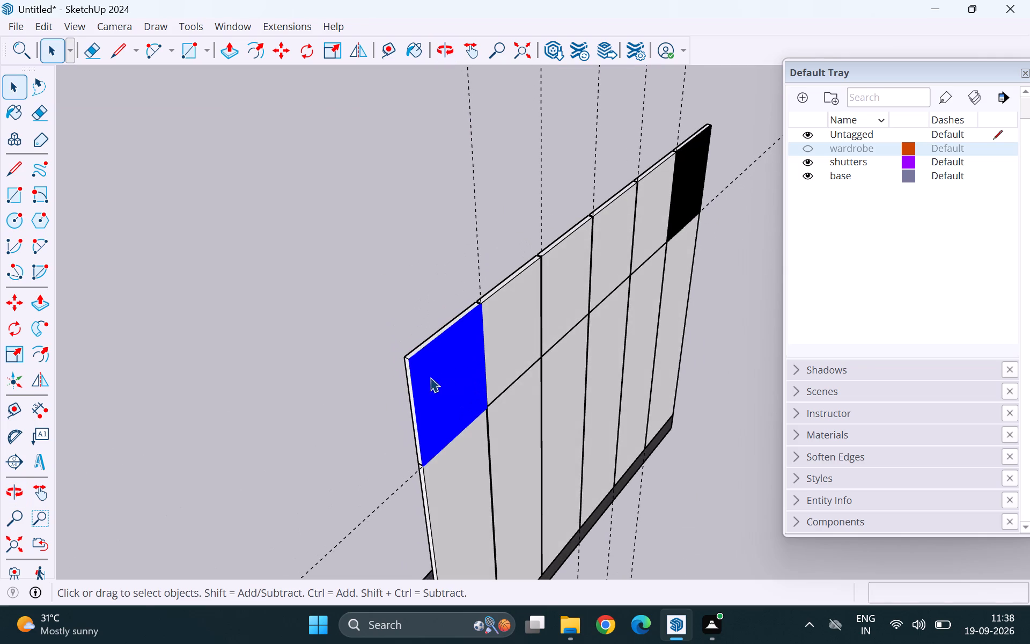
scroll(409, 375, up, 10)
scroll(429, 322, up, 17)
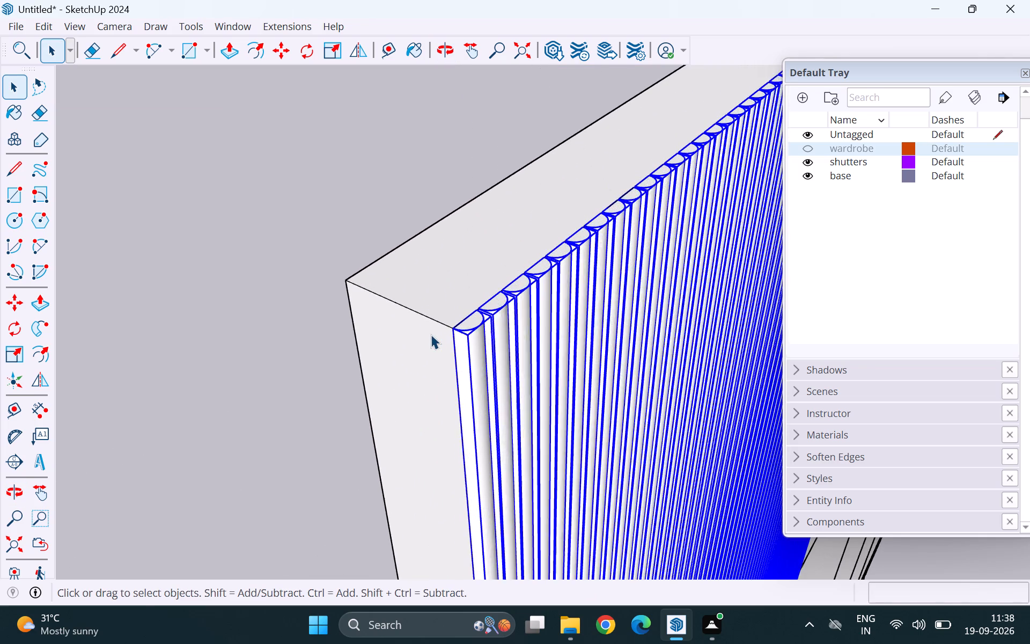
key(m)
scroll(497, 354, up, 2)
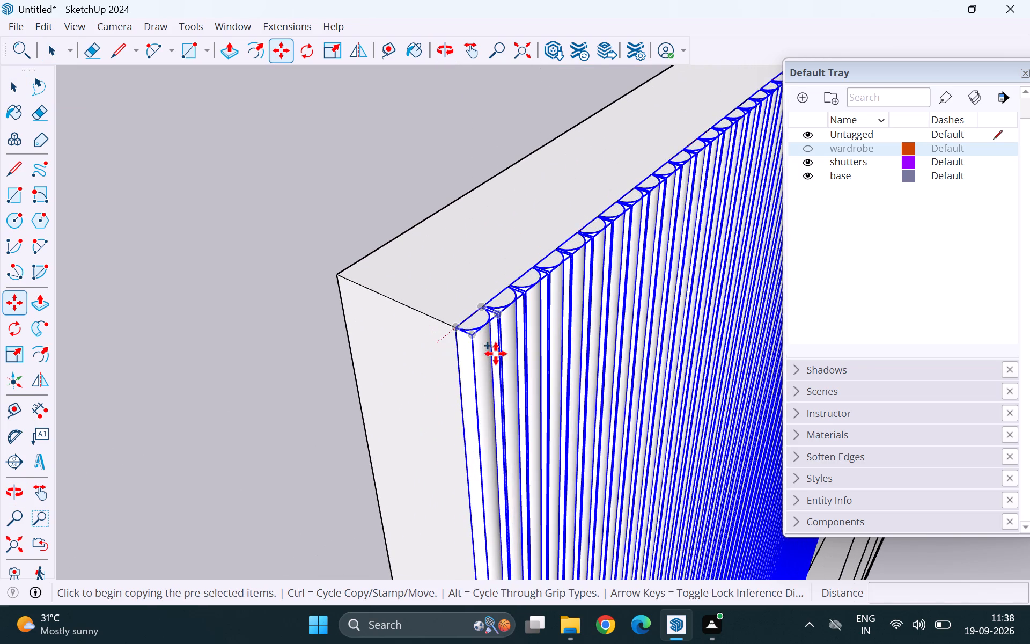
scroll(496, 354, up, 3)
scroll(448, 352, up, 6)
click(423, 279)
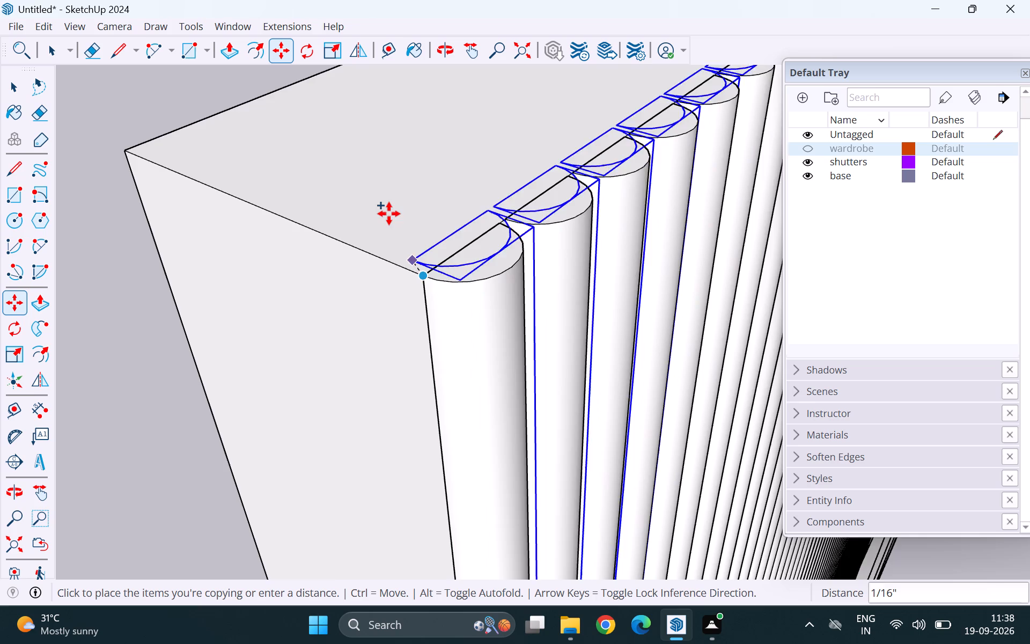
scroll(391, 208, down, 13)
scroll(458, 281, down, 7)
scroll(492, 165, down, 7)
scroll(514, 211, down, 7)
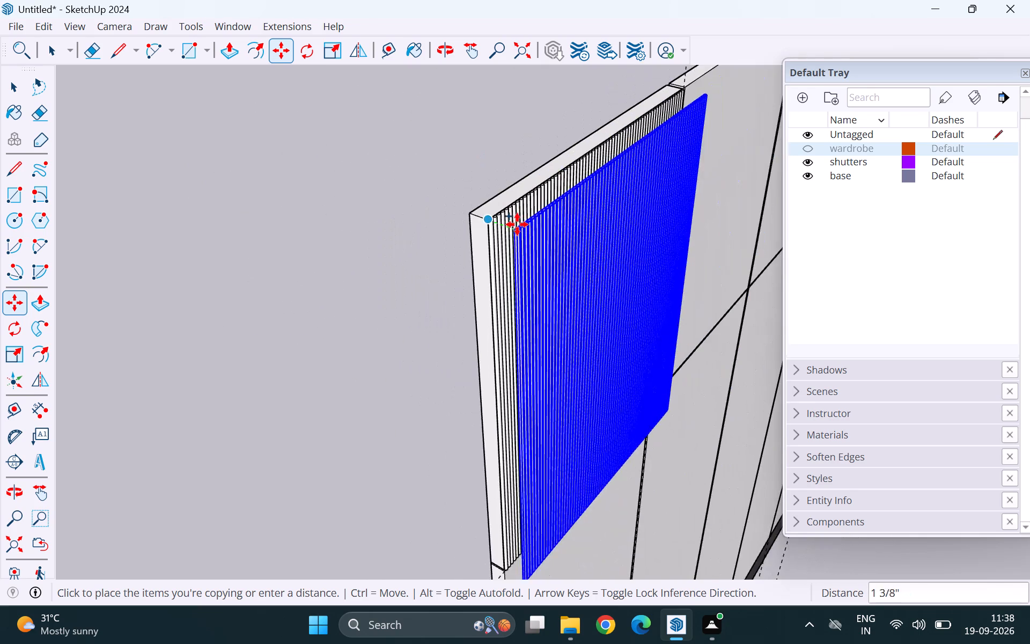
scroll(519, 222, down, 12)
scroll(517, 364, up, 6)
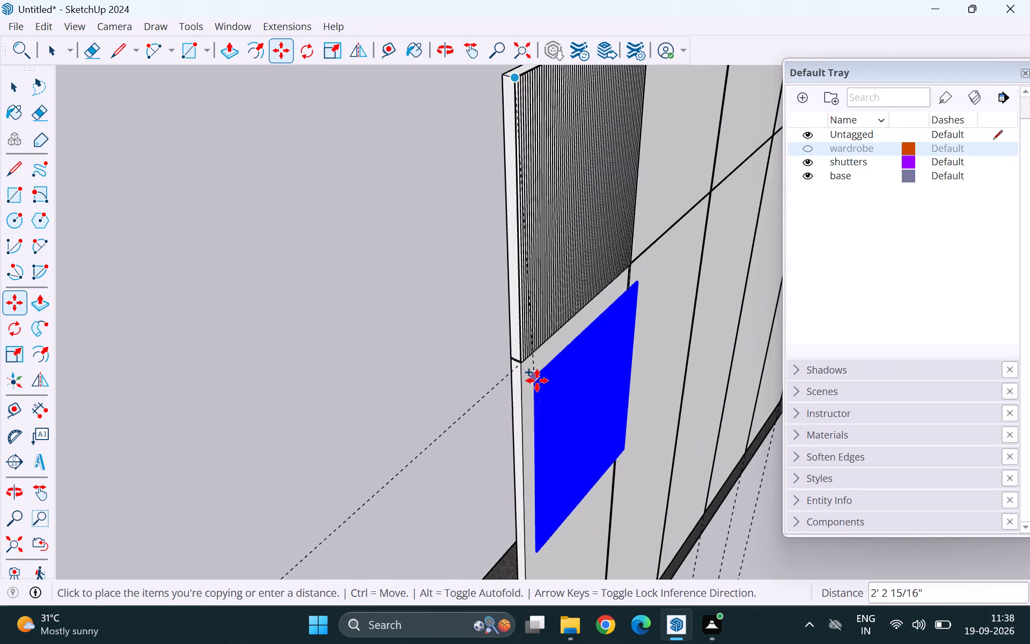
scroll(537, 382, up, 20)
scroll(537, 382, up, 4)
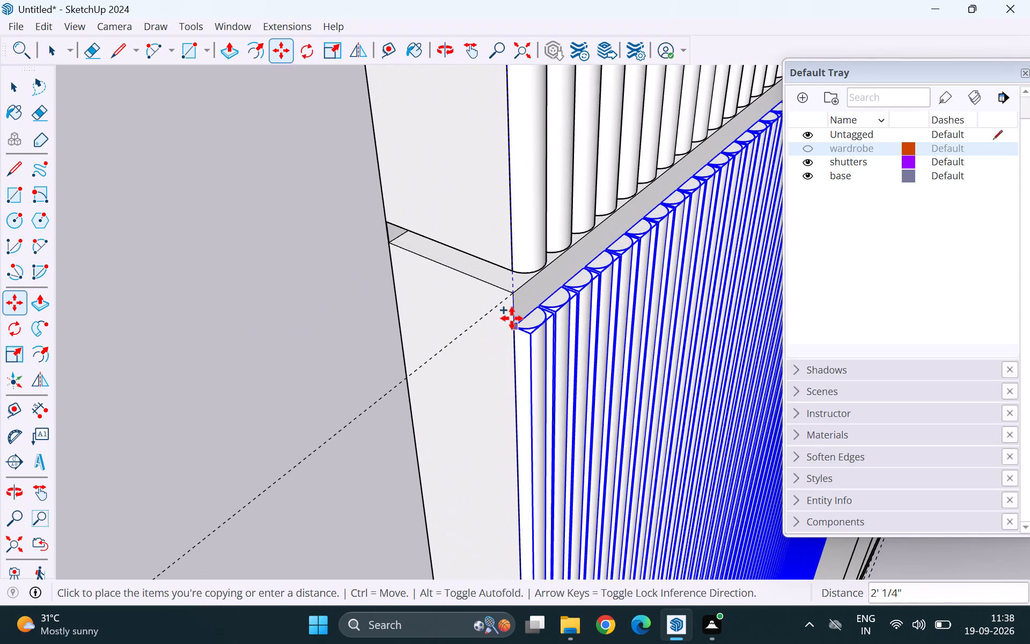
click(511, 296)
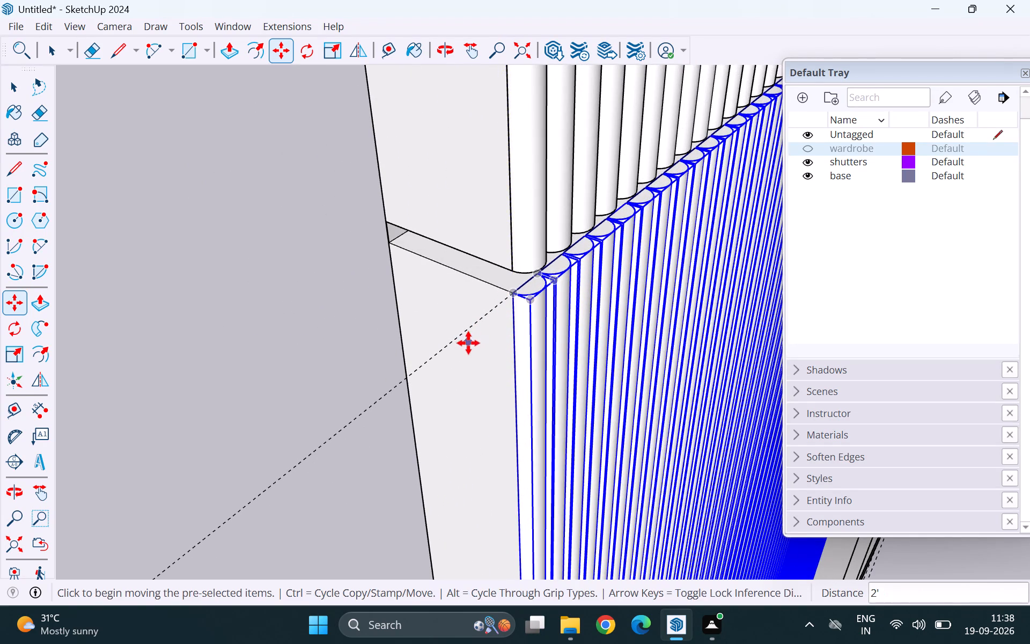
key(space)
scroll(391, 326, down, 20)
scroll(391, 326, down, 8)
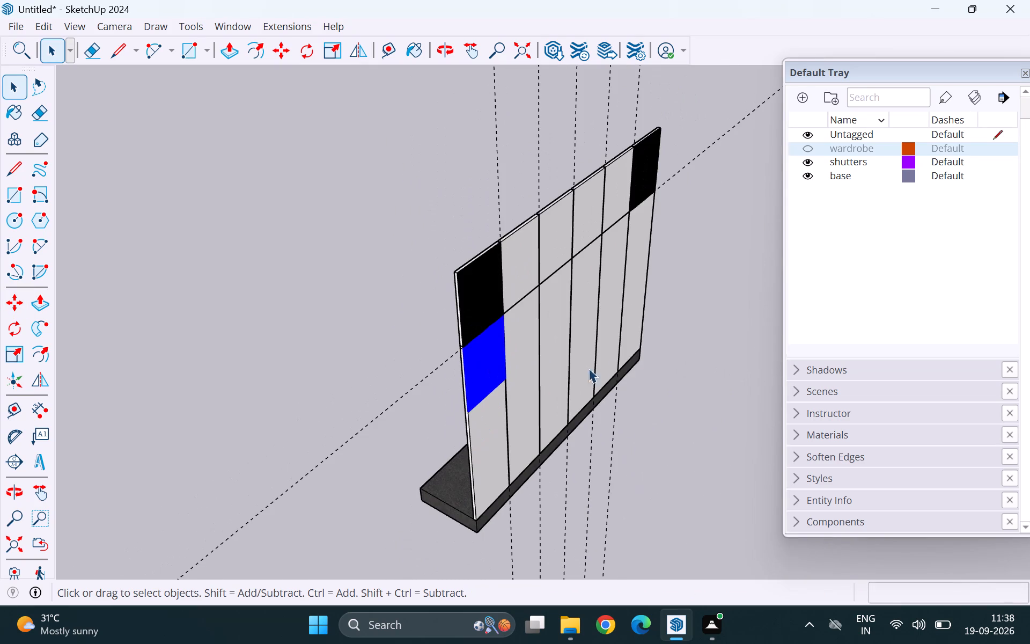
click(679, 320)
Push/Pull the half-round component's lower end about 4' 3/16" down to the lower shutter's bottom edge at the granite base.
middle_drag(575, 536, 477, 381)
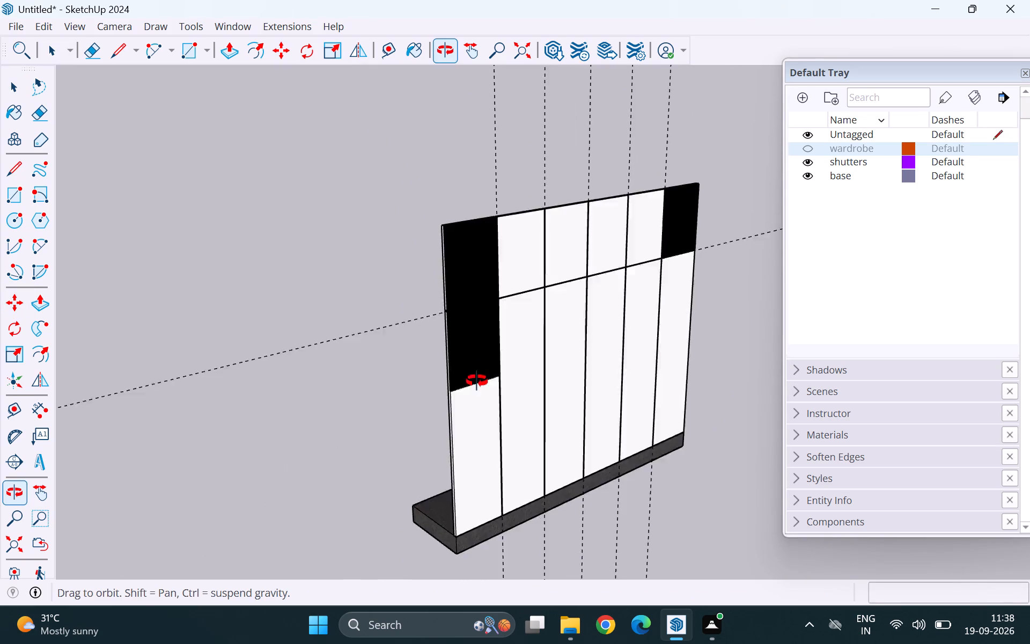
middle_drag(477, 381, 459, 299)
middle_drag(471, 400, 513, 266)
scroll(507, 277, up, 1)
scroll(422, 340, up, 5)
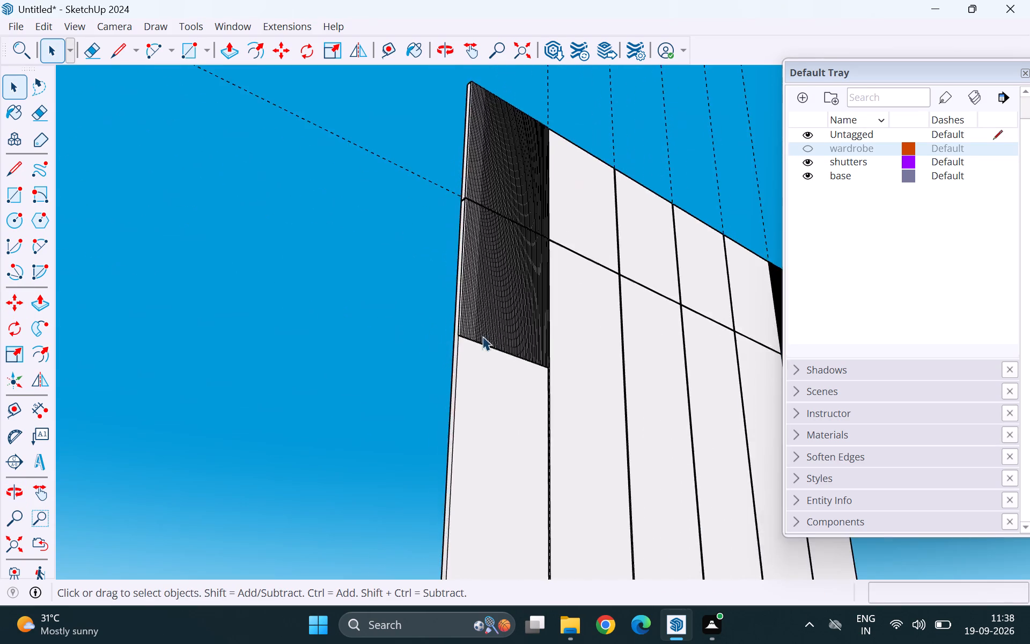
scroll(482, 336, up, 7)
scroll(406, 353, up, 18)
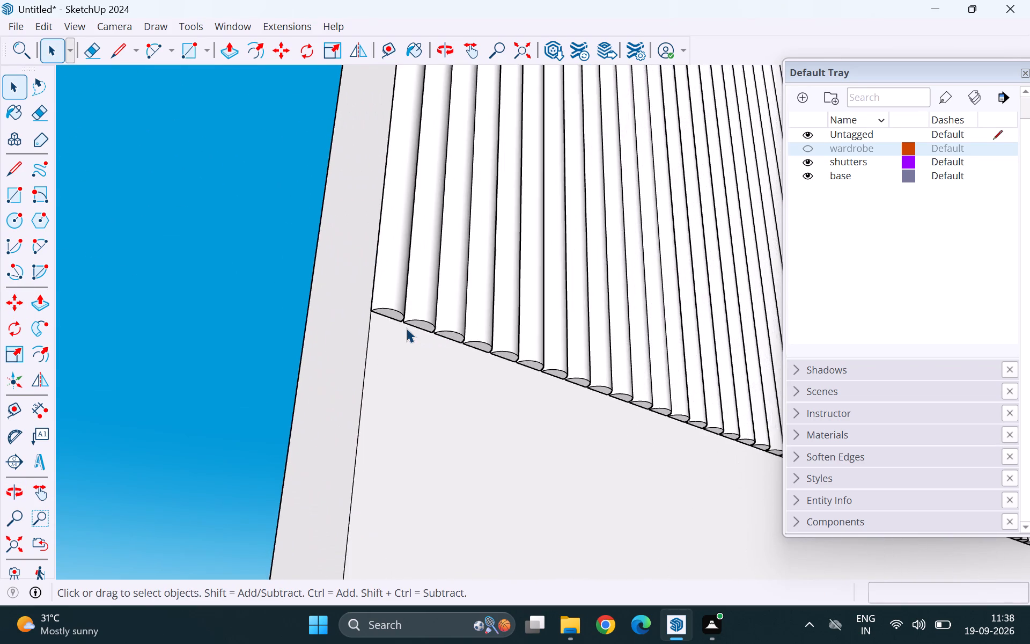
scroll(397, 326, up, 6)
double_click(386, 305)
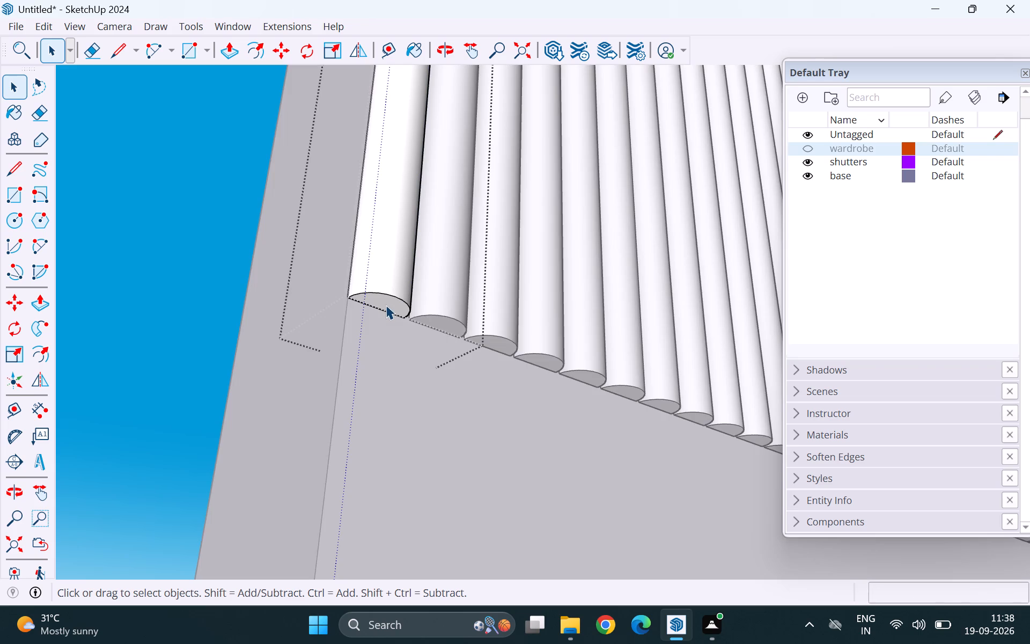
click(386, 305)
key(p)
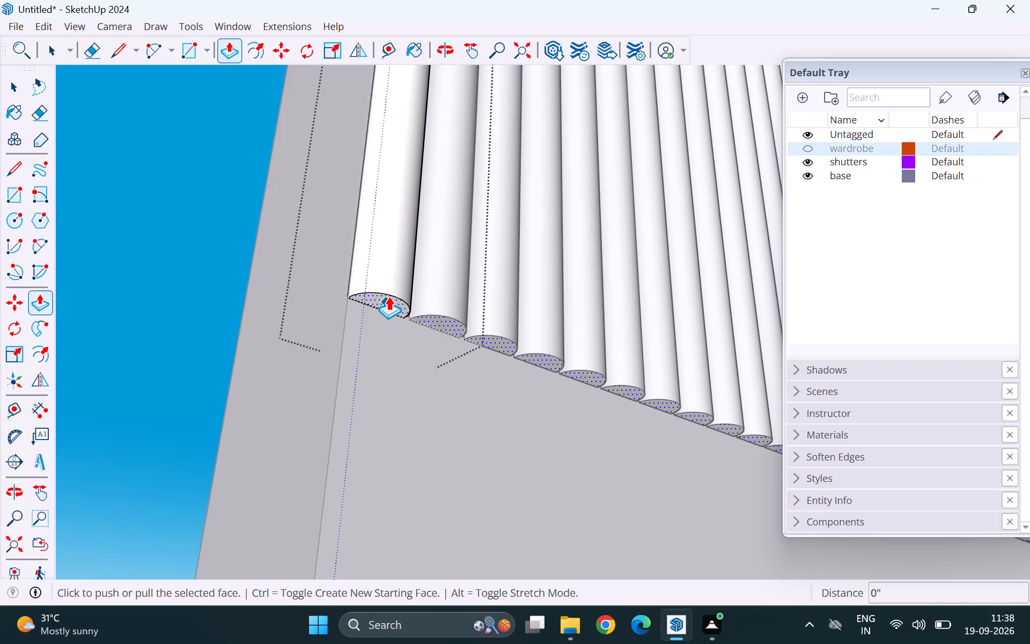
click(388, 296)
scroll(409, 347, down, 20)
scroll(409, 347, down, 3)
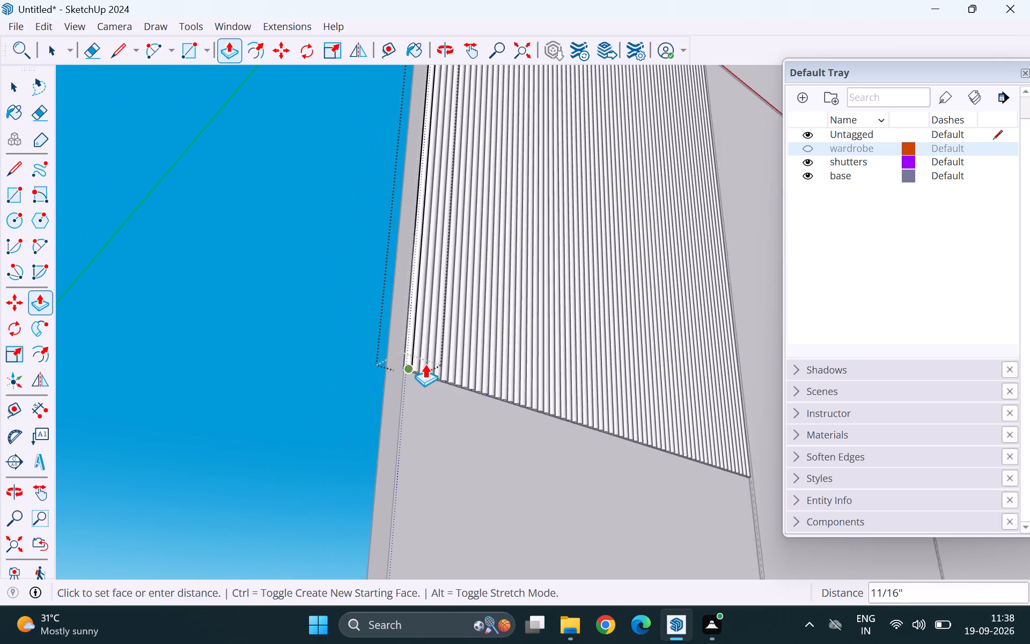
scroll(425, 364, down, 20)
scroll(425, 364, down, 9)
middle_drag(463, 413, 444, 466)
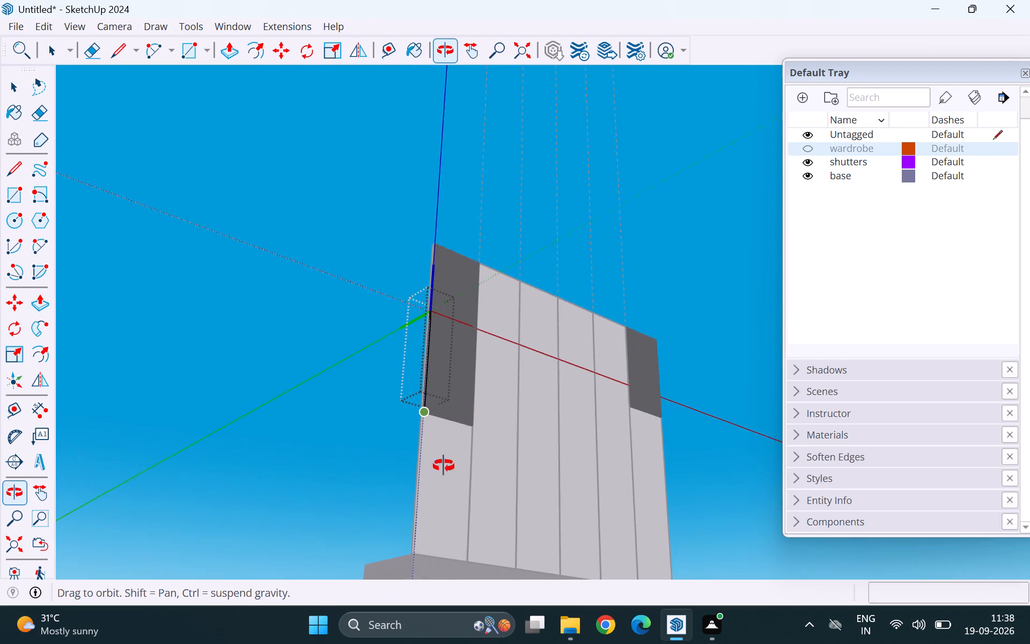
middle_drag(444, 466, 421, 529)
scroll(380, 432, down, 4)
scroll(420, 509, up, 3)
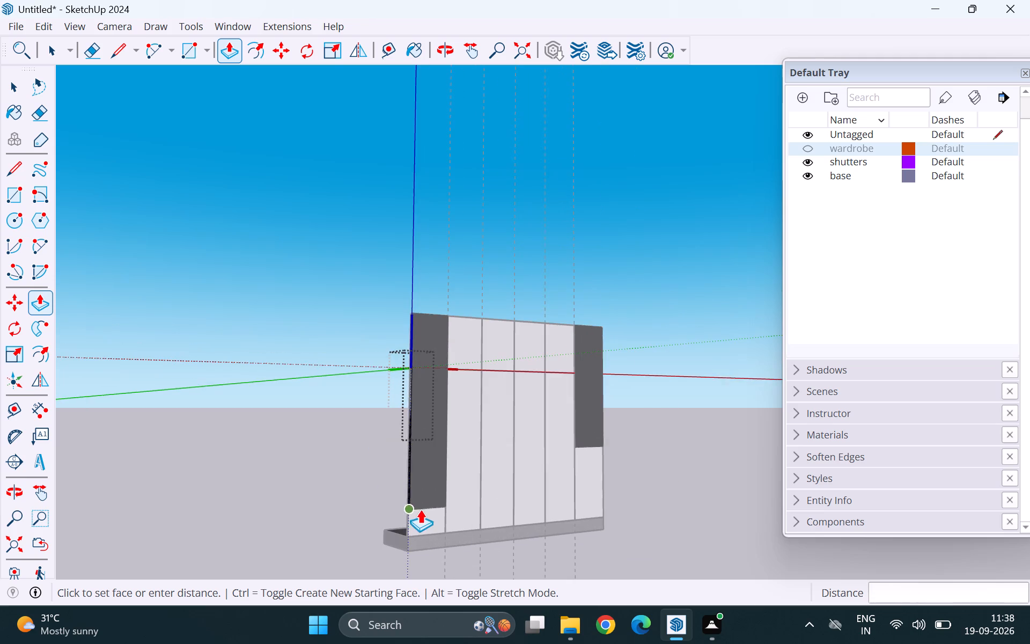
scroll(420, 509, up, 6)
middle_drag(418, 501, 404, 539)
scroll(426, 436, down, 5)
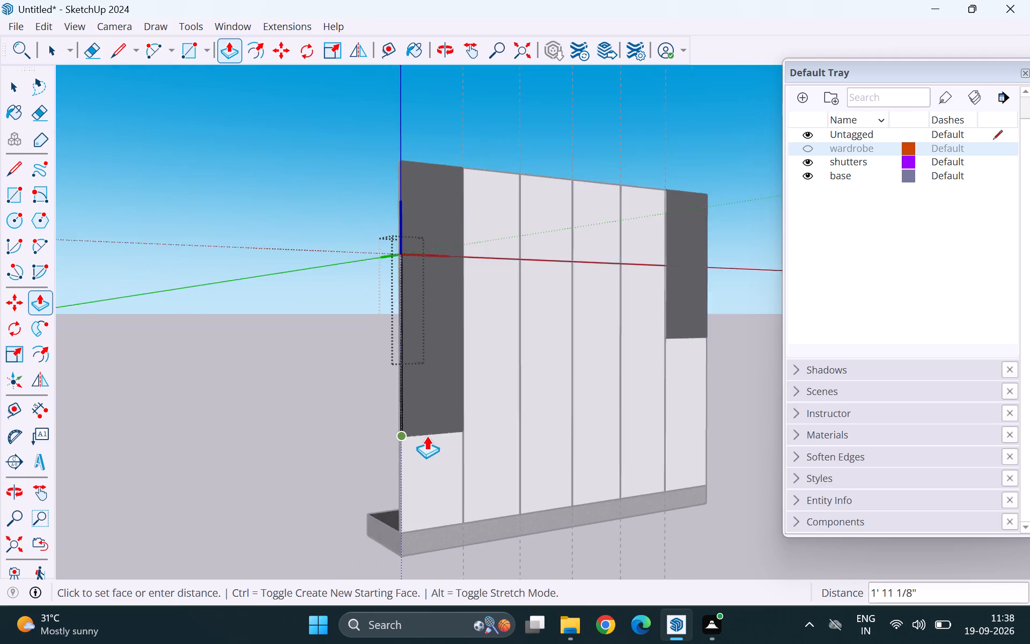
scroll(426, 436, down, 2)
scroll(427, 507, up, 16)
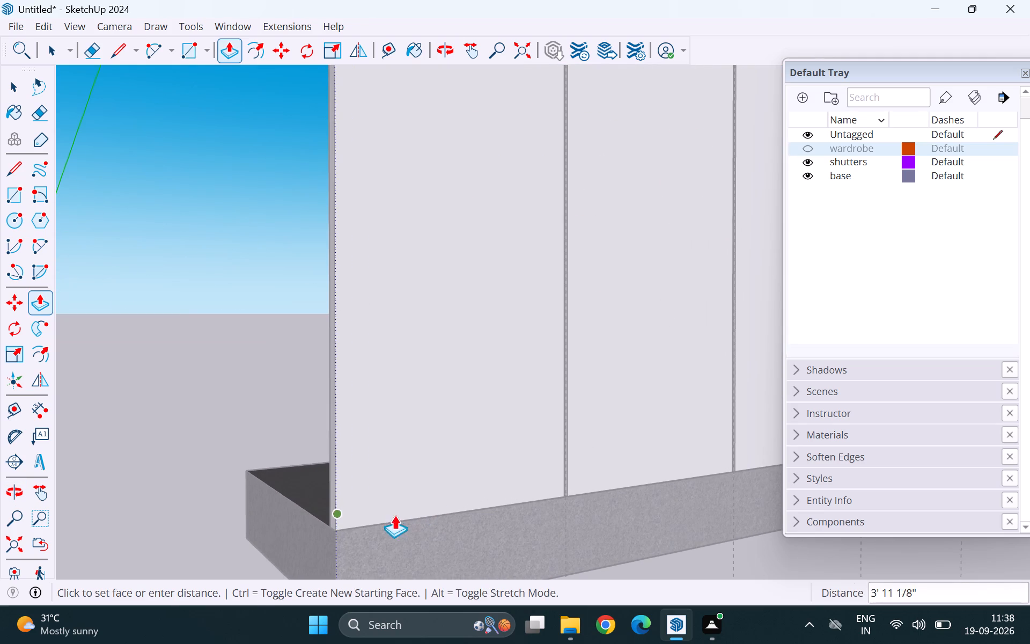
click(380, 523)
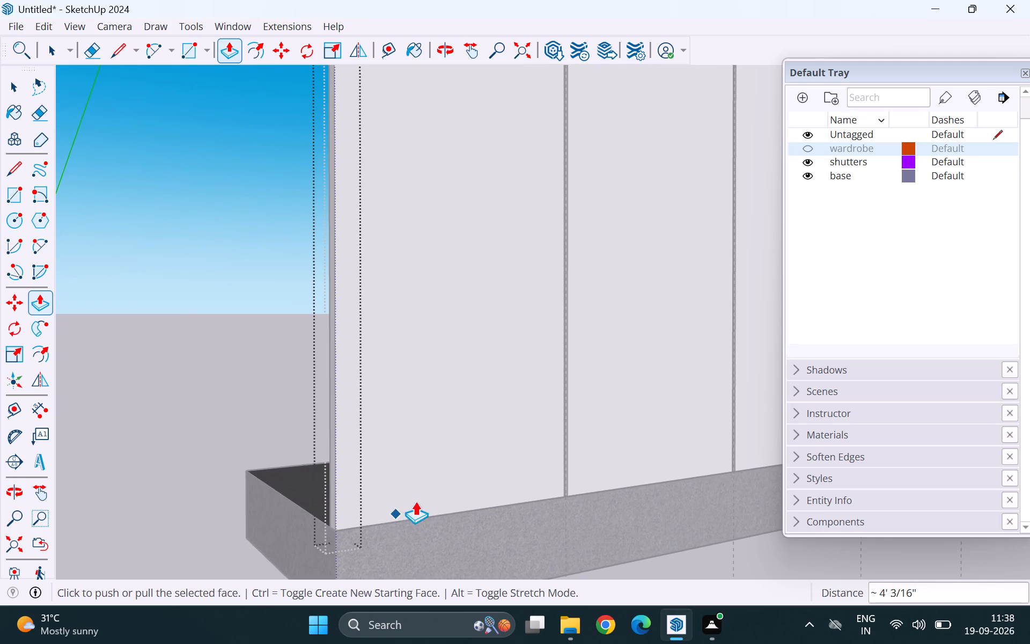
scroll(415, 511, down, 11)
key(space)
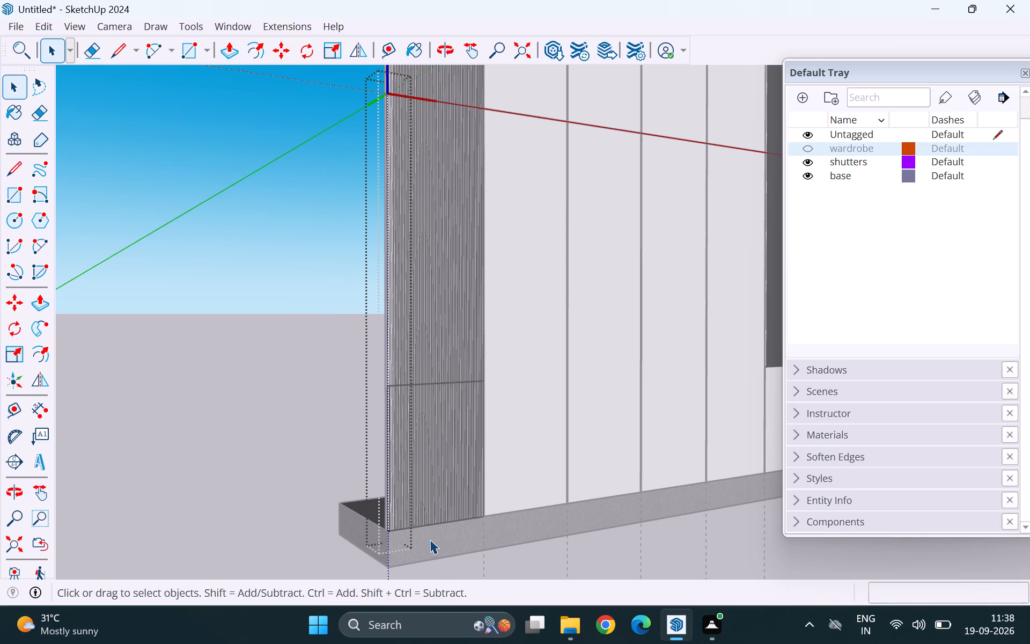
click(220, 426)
Examine the extended fluting on the first shutter from the front and close up at the joint between the half-round runs.
scroll(186, 430, down, 5)
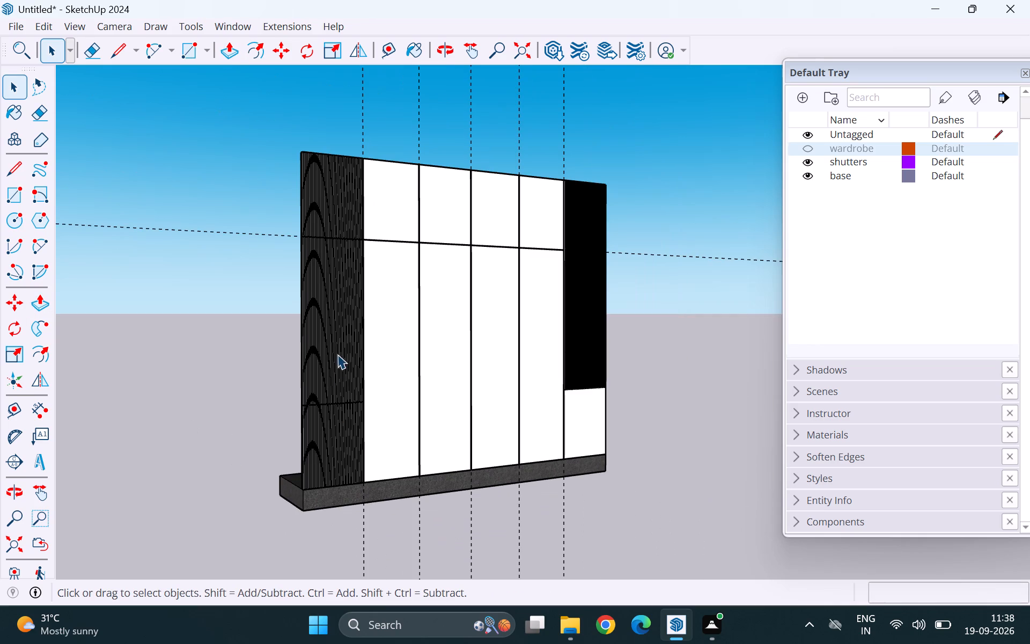
middle_drag(337, 354, 263, 401)
middle_click(261, 394)
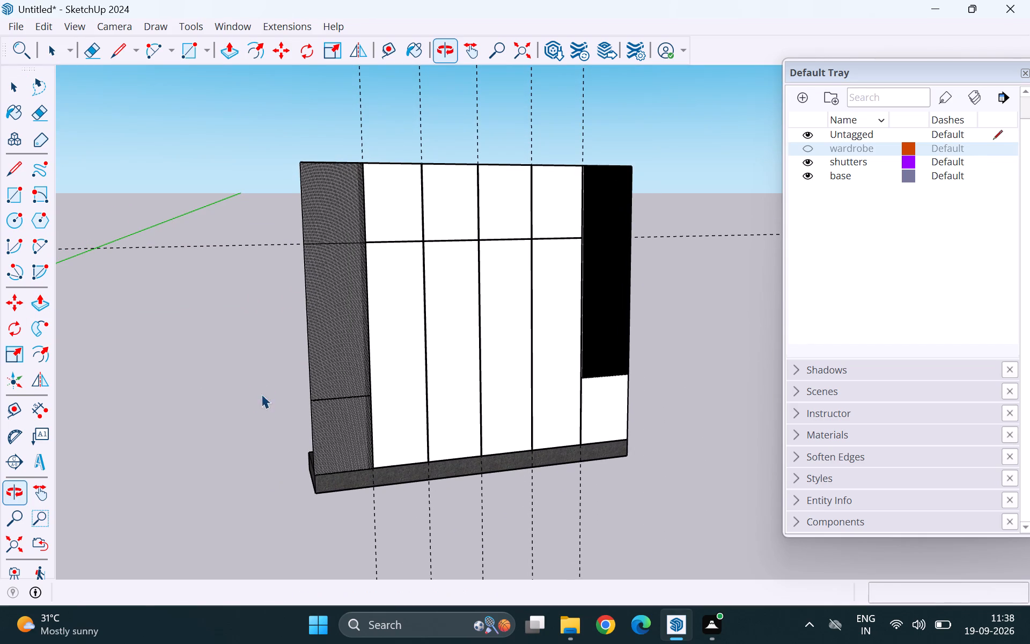
scroll(317, 399, up, 12)
scroll(341, 394, up, 18)
scroll(314, 418, up, 14)
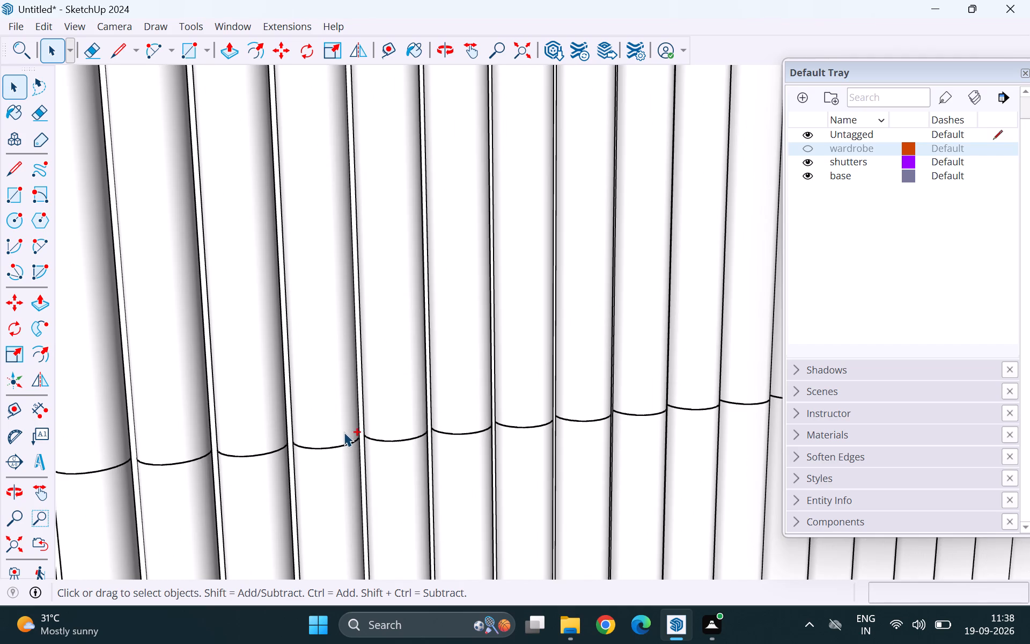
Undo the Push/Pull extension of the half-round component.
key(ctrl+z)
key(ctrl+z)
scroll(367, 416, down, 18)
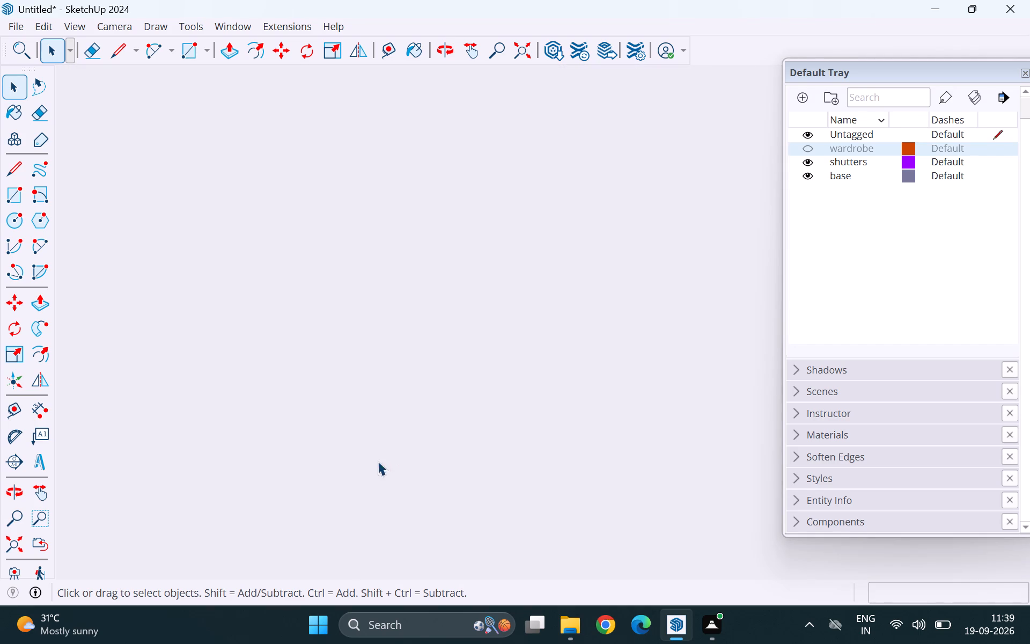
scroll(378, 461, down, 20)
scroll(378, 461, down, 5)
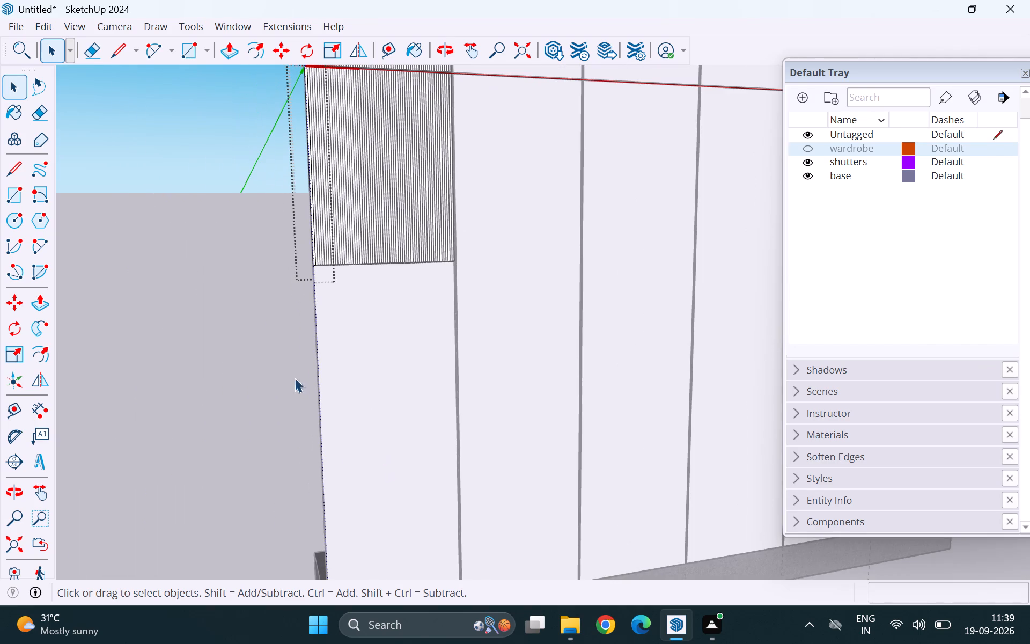
Inspect the copied half-rounds' lower ends partway down the first lower shutter, closing the open component.
scroll(323, 286, up, 14)
scroll(308, 244, up, 8)
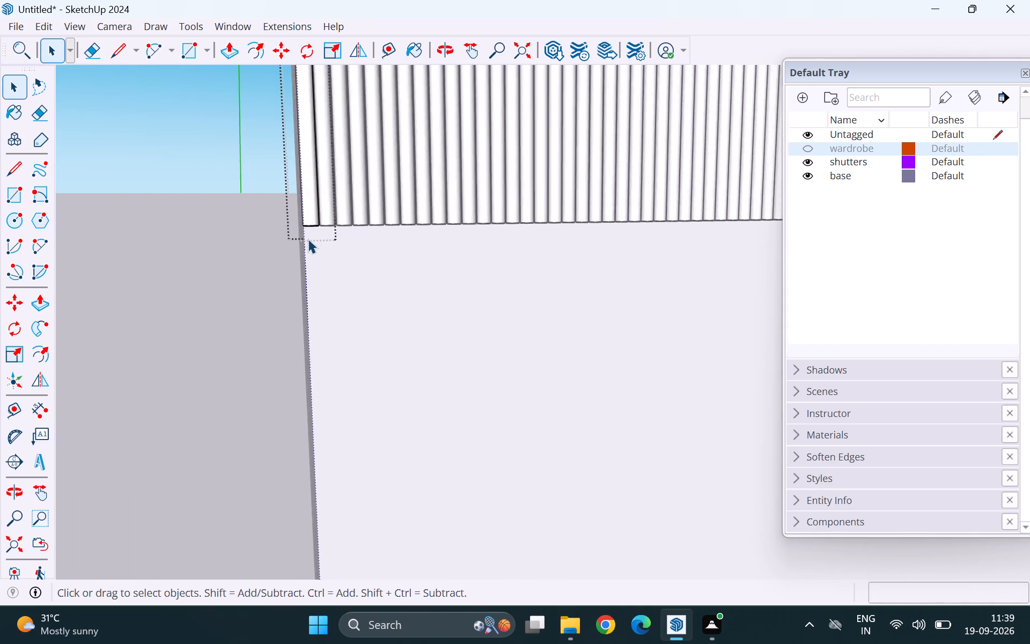
scroll(308, 239, up, 4)
middle_drag(305, 254, 488, 225)
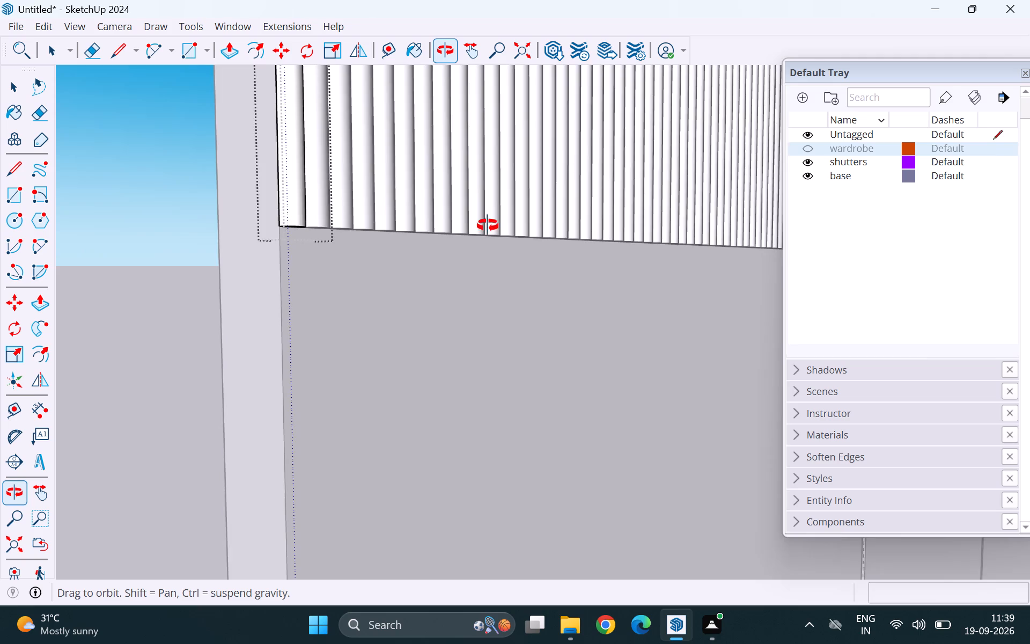
middle_drag(488, 225, 517, 230)
middle_drag(537, 237, 652, 246)
middle_drag(613, 265, 479, 320)
scroll(422, 334, down, 10)
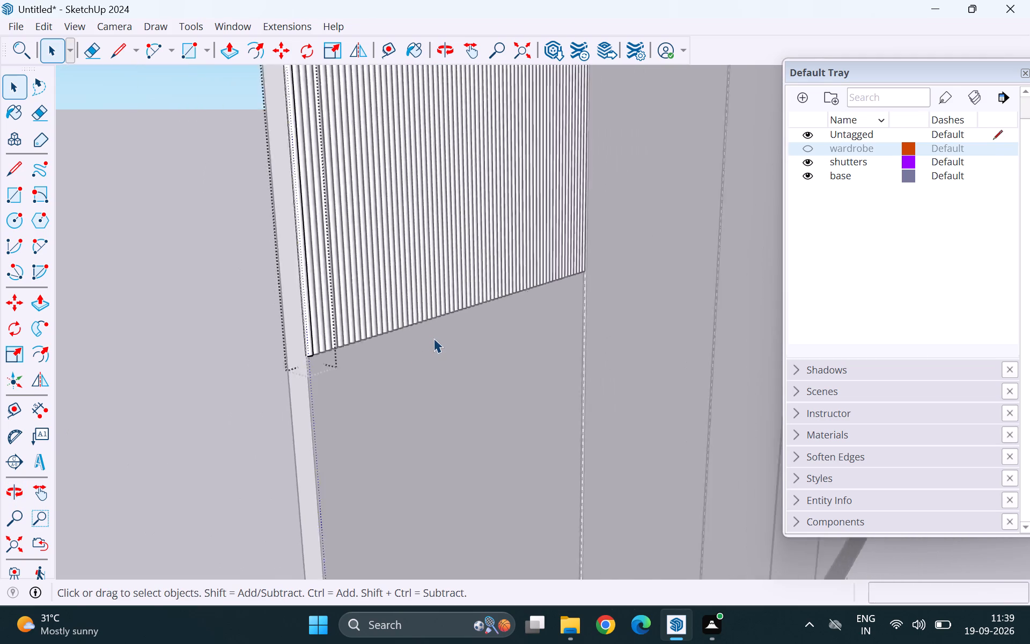
scroll(433, 338, down, 13)
click(253, 275)
scroll(239, 297, down, 4)
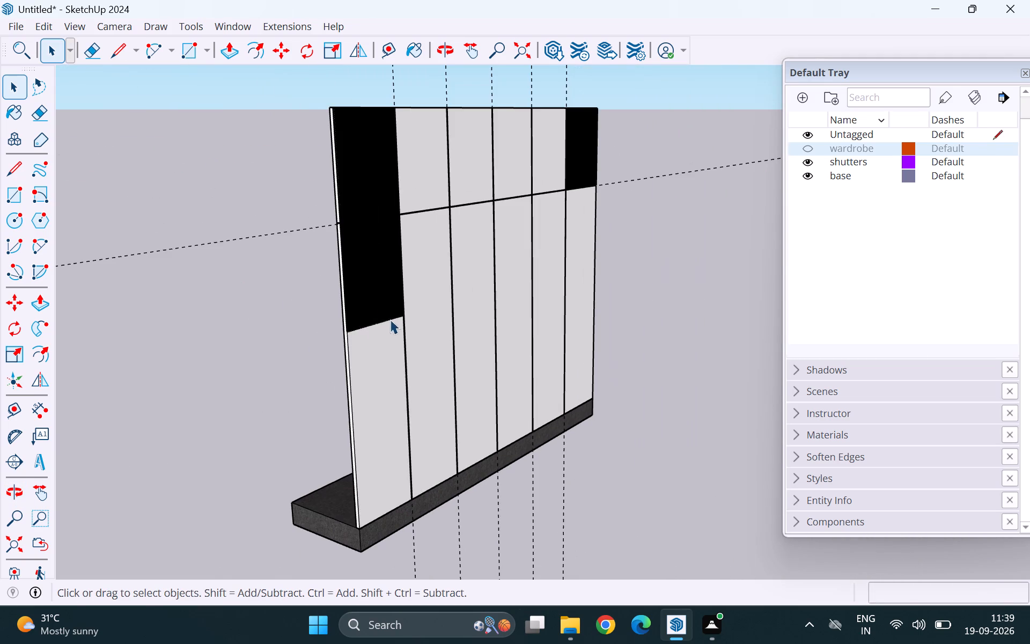
Undo the copy of the half-rounds on the first lower shutter.
middle_drag(390, 319, 292, 335)
scroll(390, 319, up, 1)
key(ctrl+z)
key(ctrl+z)
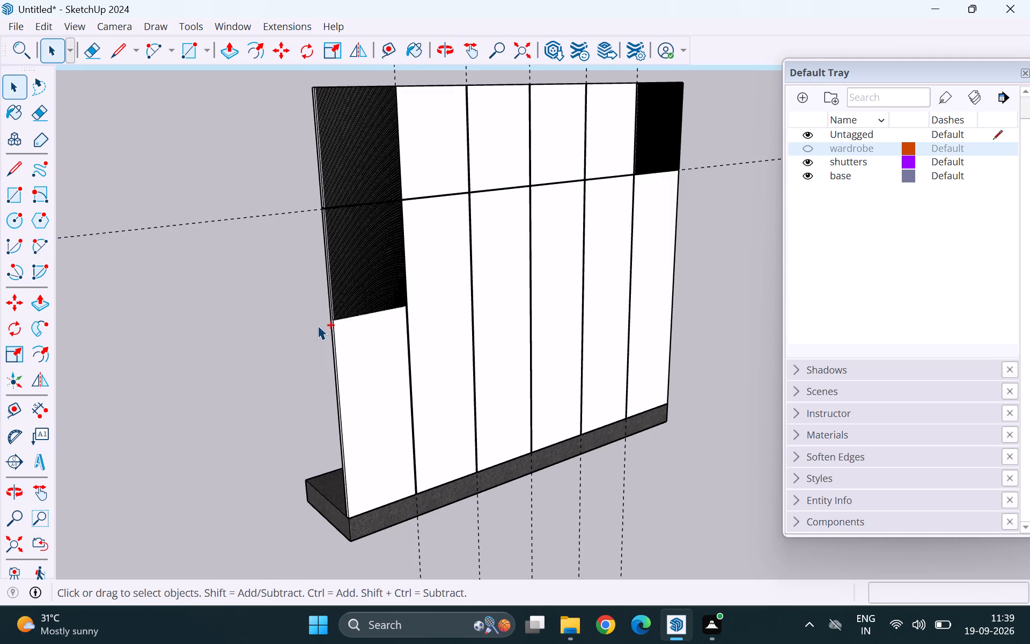
key(ctrl+z)
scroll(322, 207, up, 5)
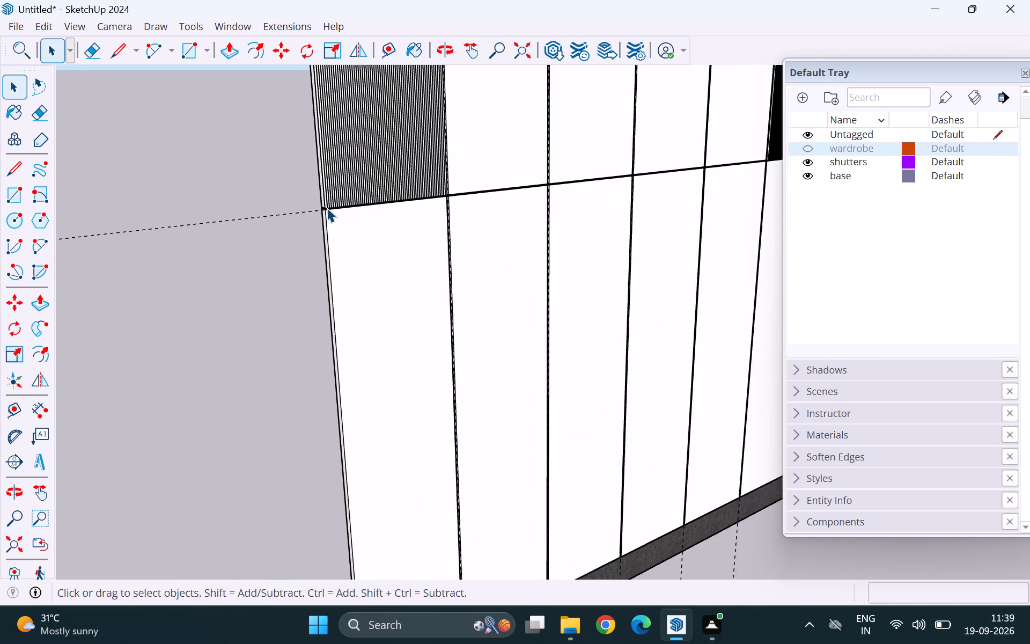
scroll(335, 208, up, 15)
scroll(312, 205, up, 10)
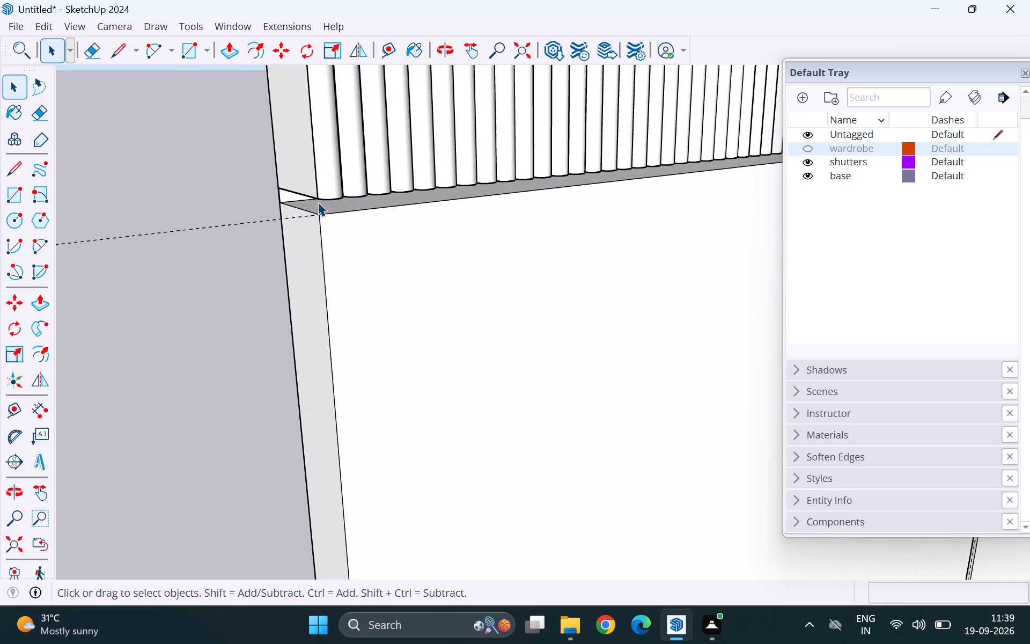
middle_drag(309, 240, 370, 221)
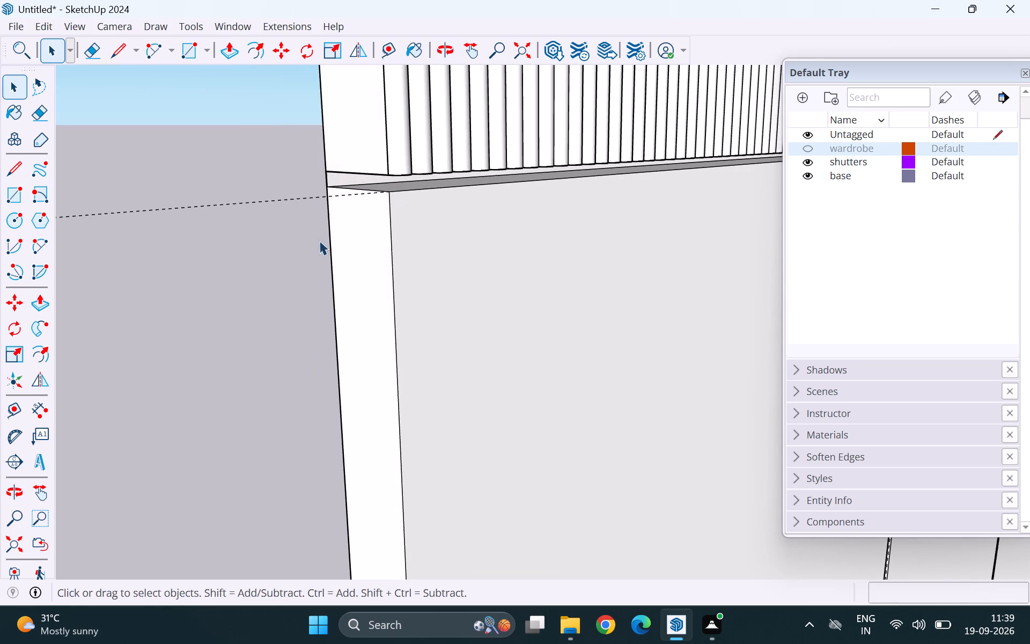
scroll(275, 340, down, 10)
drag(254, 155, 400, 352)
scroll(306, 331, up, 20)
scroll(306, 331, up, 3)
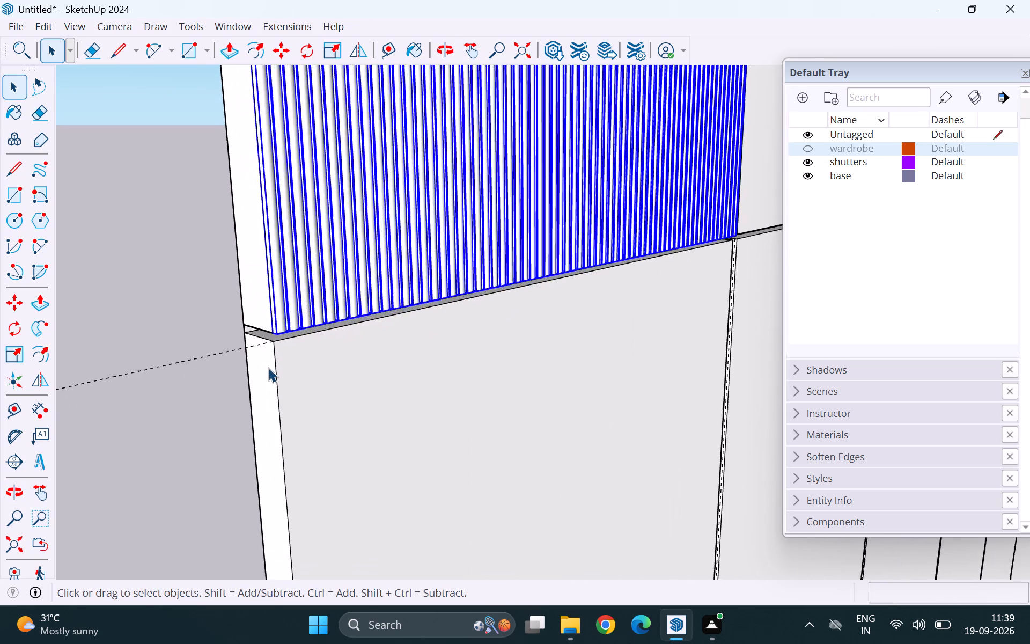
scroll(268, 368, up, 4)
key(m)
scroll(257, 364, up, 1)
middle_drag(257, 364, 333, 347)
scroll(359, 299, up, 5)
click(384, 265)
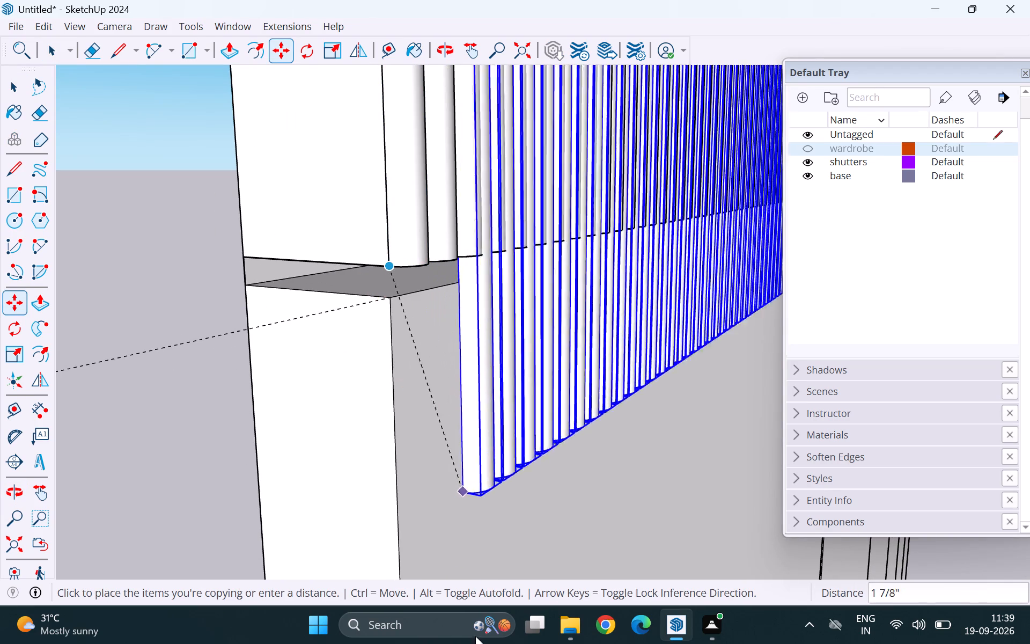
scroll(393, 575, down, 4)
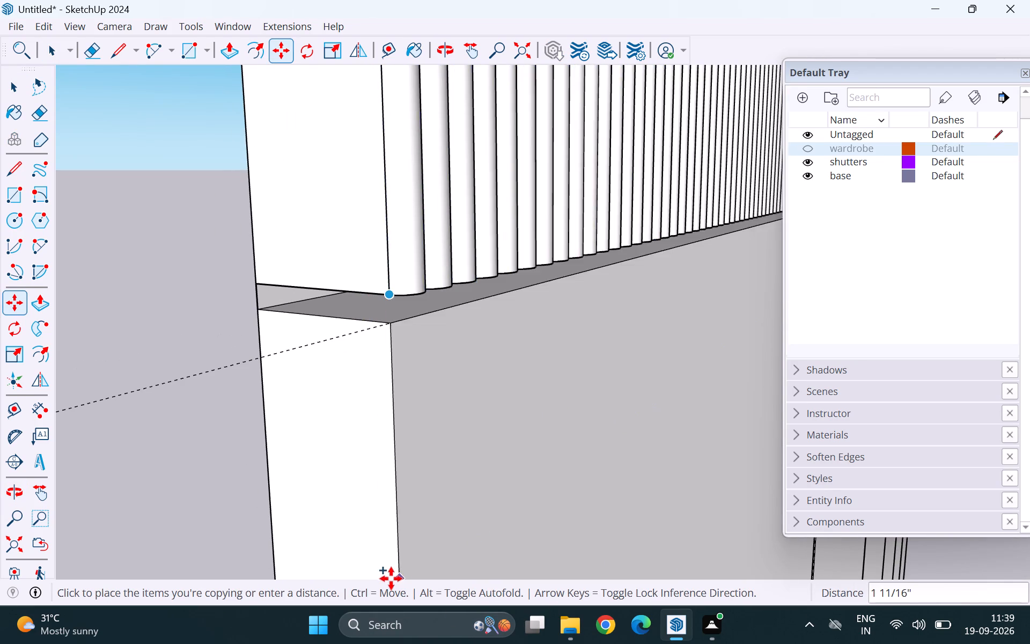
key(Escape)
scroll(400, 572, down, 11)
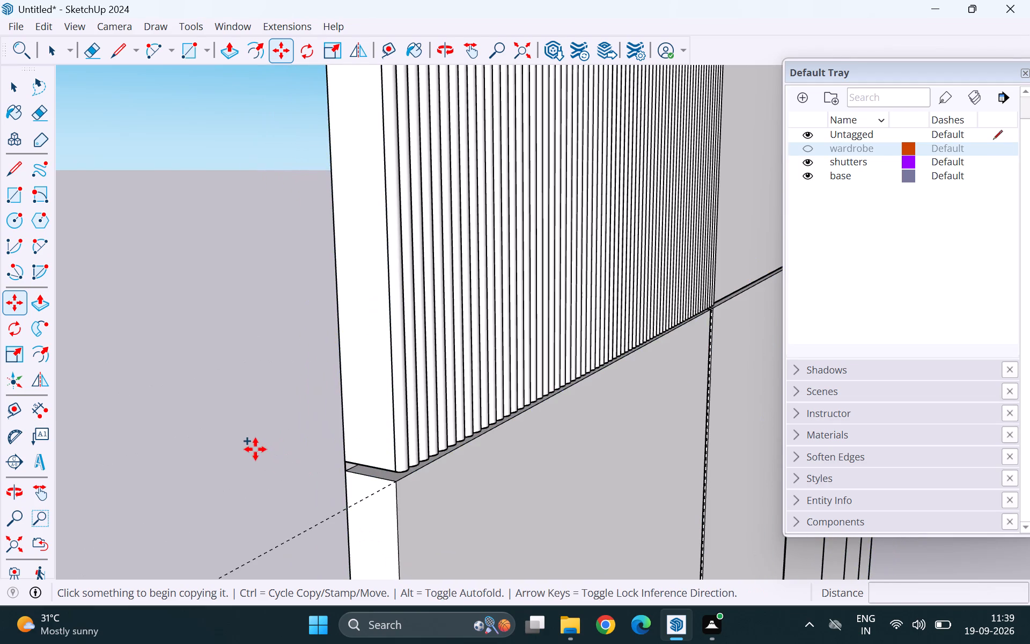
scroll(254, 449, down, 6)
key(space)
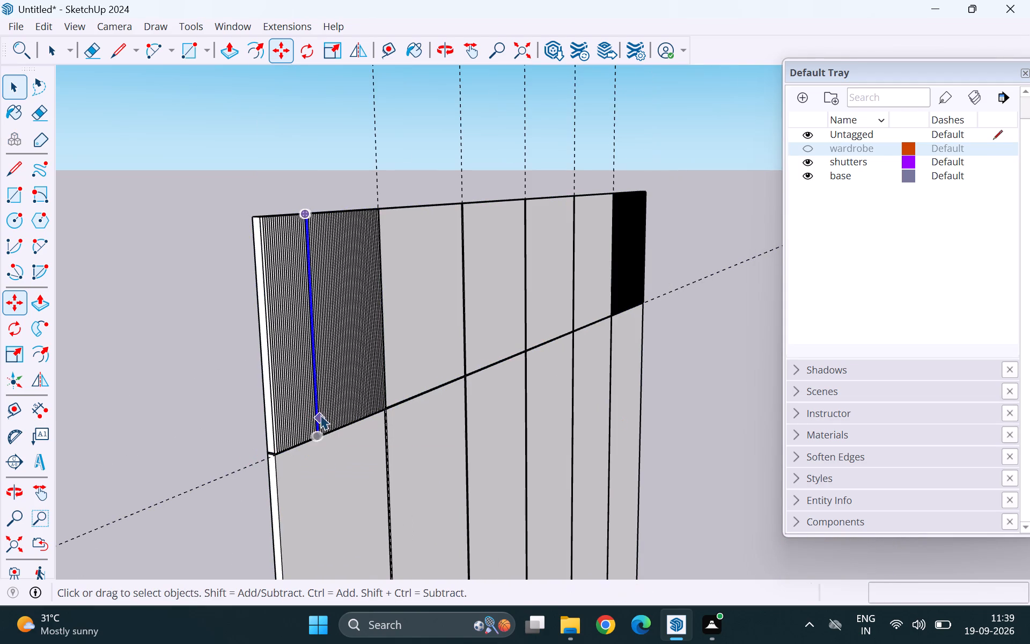
Copy the half-round fluting of both outer upper shutters 2' down, aligned with the top corner of the first lower shutter.
drag(222, 173, 420, 457)
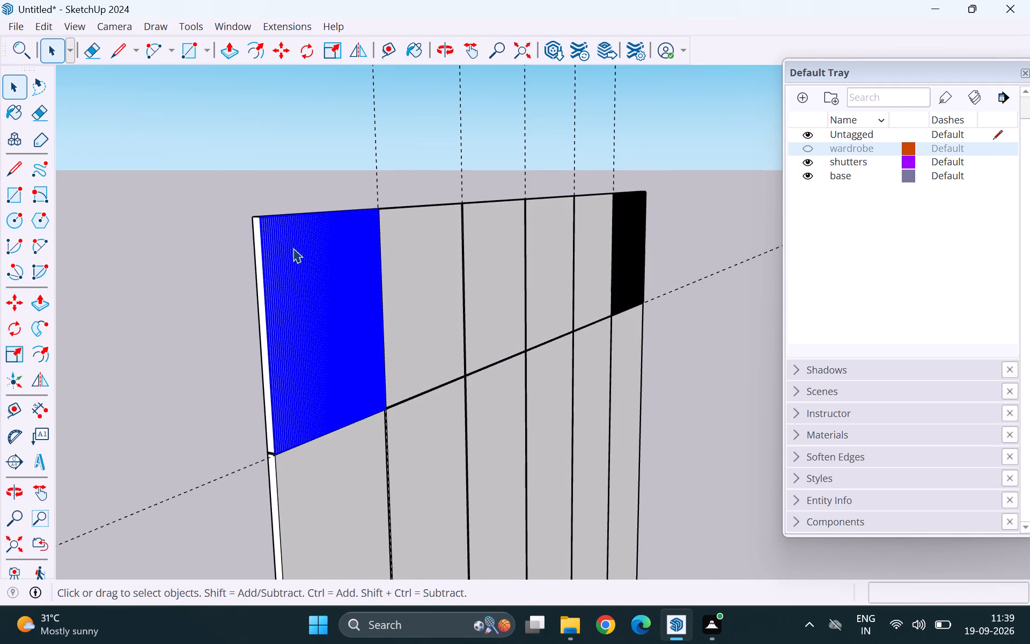
scroll(259, 225, up, 10)
scroll(271, 254, down, 3)
scroll(305, 349, up, 4)
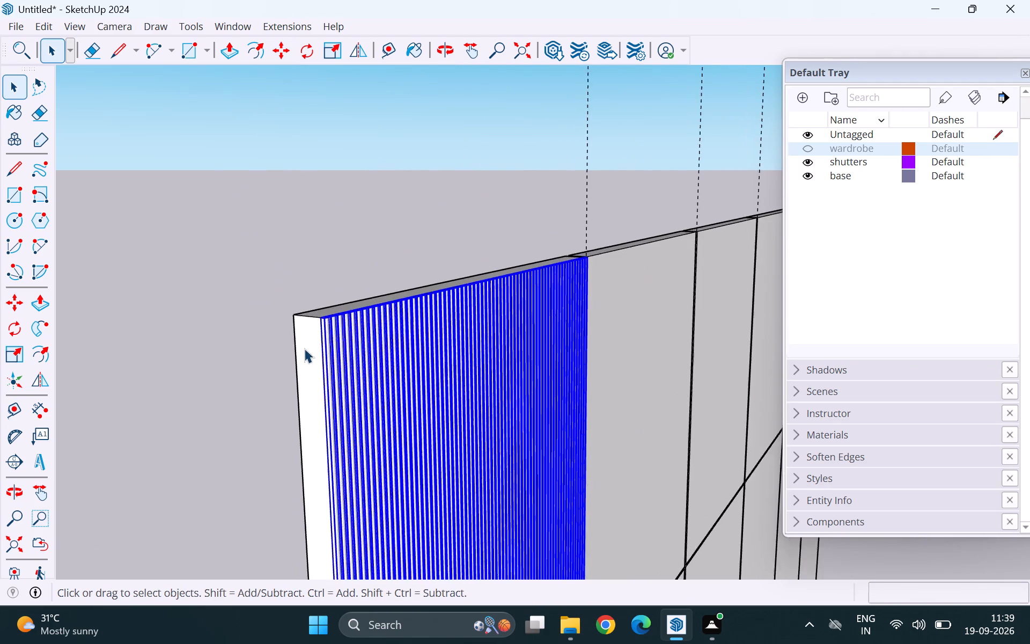
scroll(288, 304, up, 4)
scroll(278, 328, down, 17)
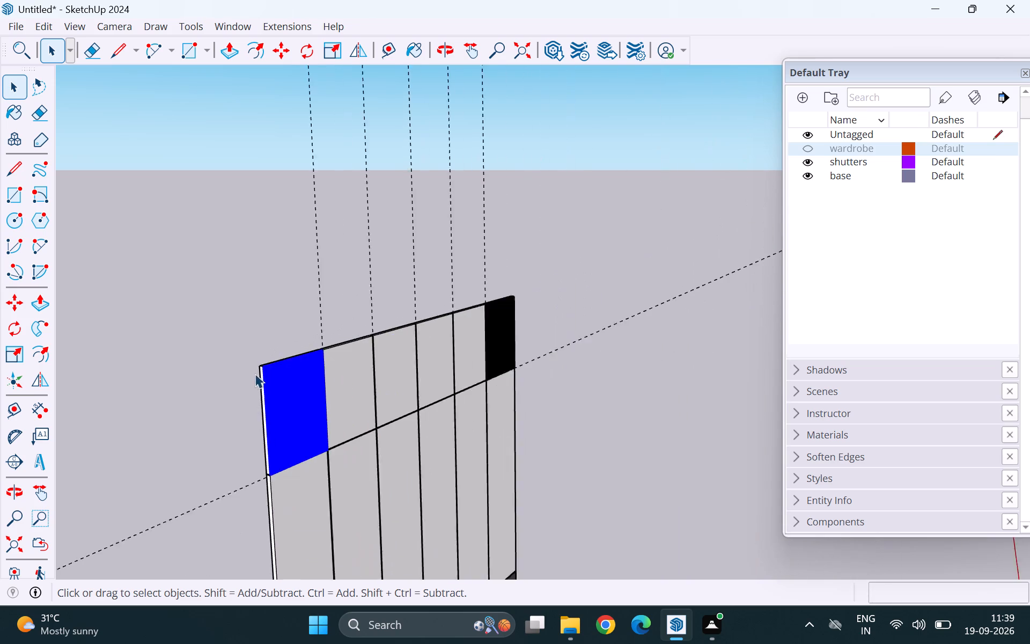
middle_drag(537, 343, 459, 371)
scroll(507, 299, up, 4)
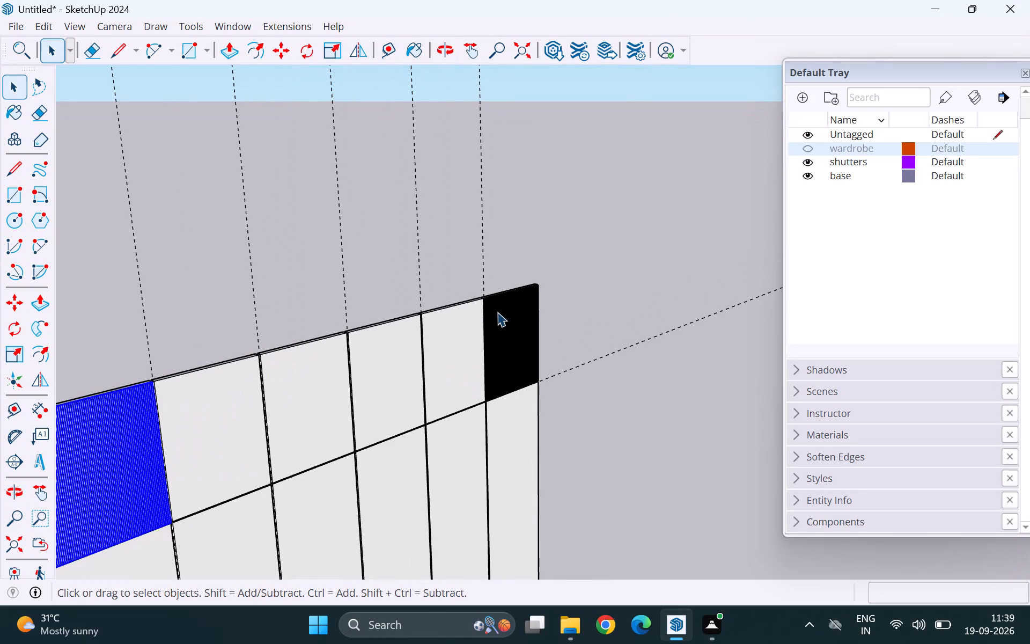
shift+drag(452, 260, 578, 419)
scroll(622, 356, down, 5)
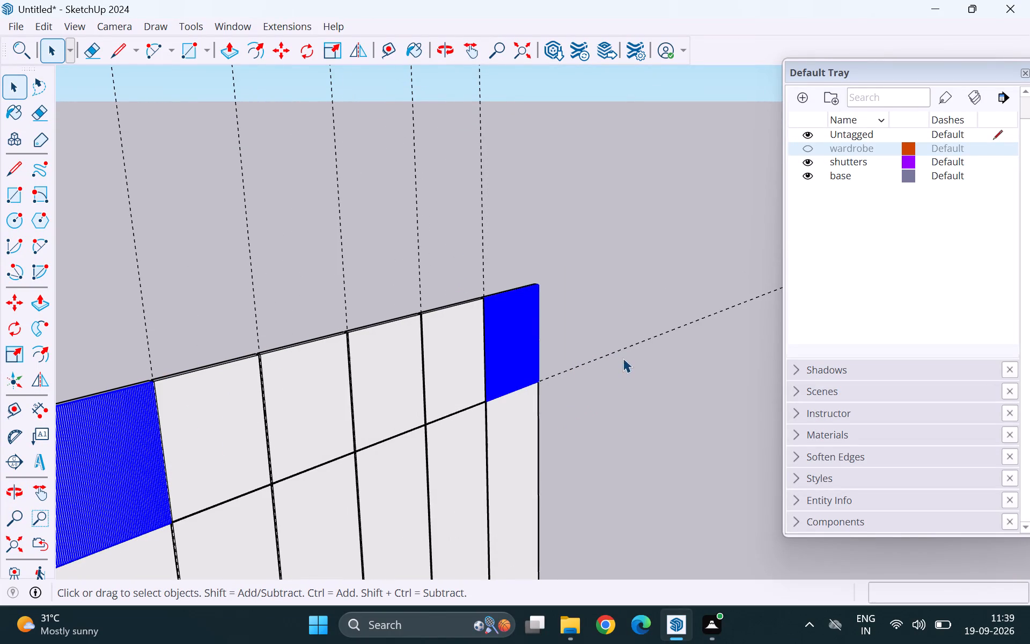
middle_drag(273, 408, 370, 402)
middle_click(431, 403)
scroll(312, 408, up, 7)
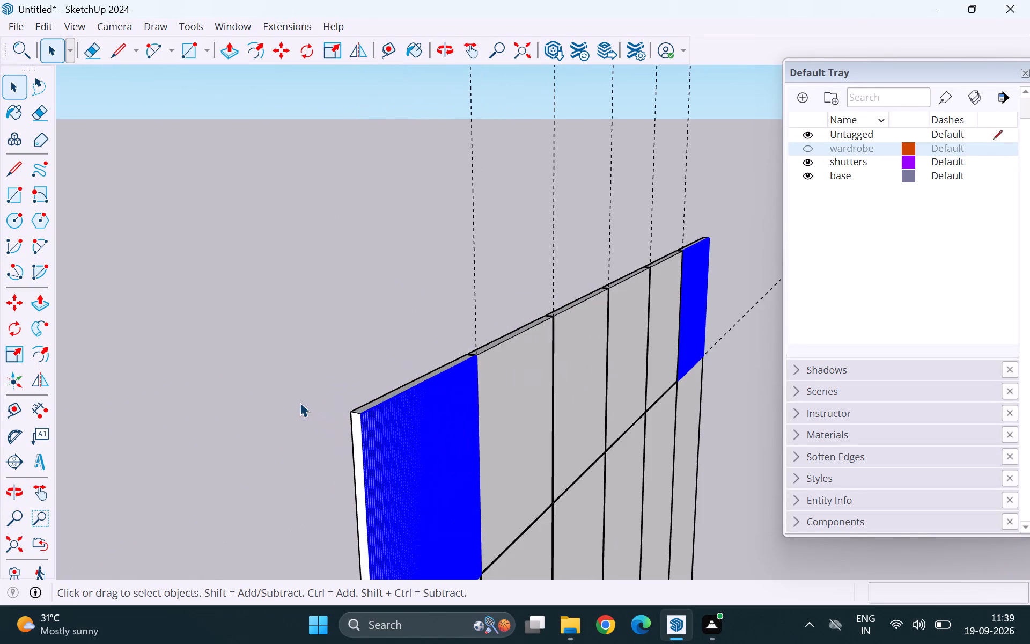
scroll(364, 421, up, 20)
scroll(364, 421, up, 1)
key(m)
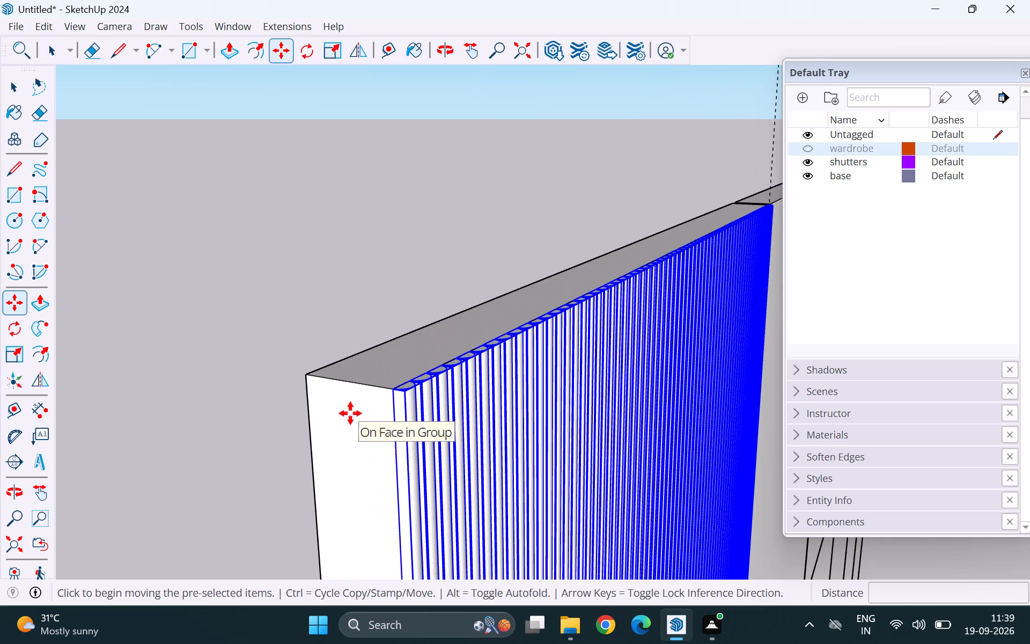
click(389, 390)
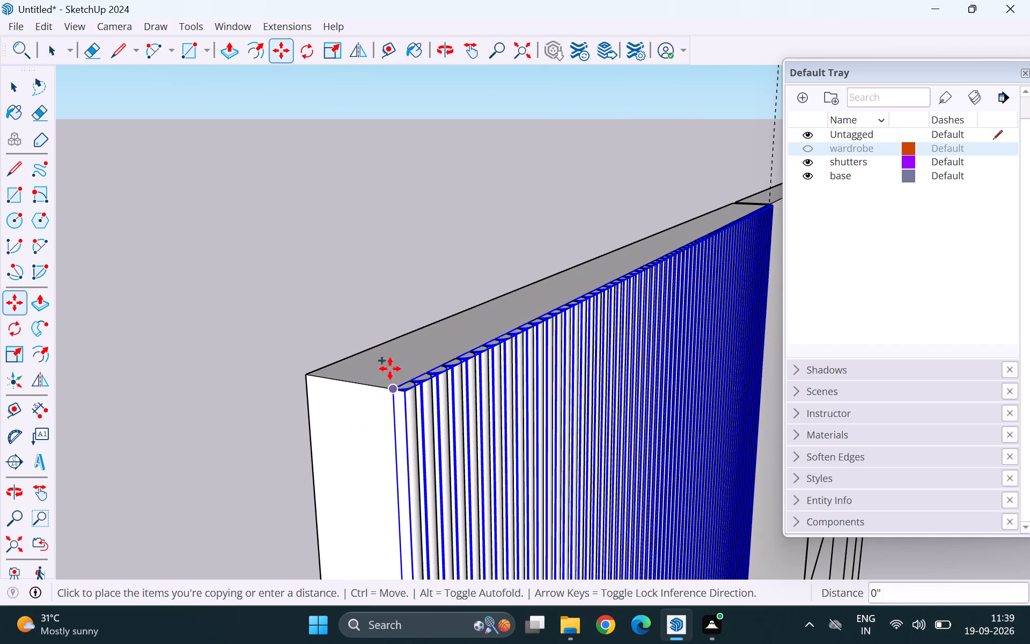
scroll(392, 249, down, 13)
scroll(392, 386, up, 5)
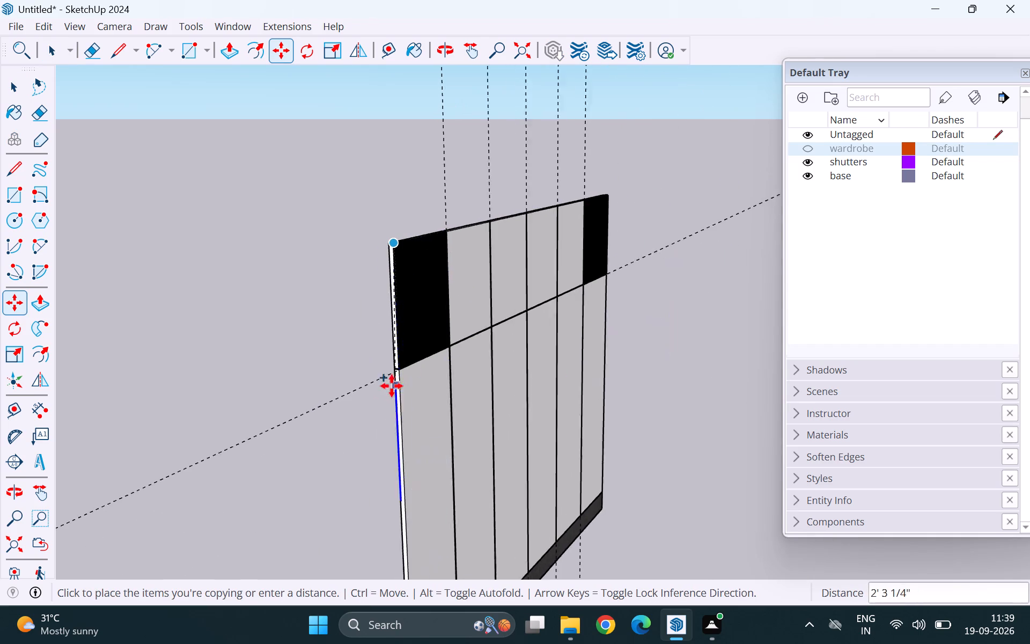
scroll(400, 377, up, 18)
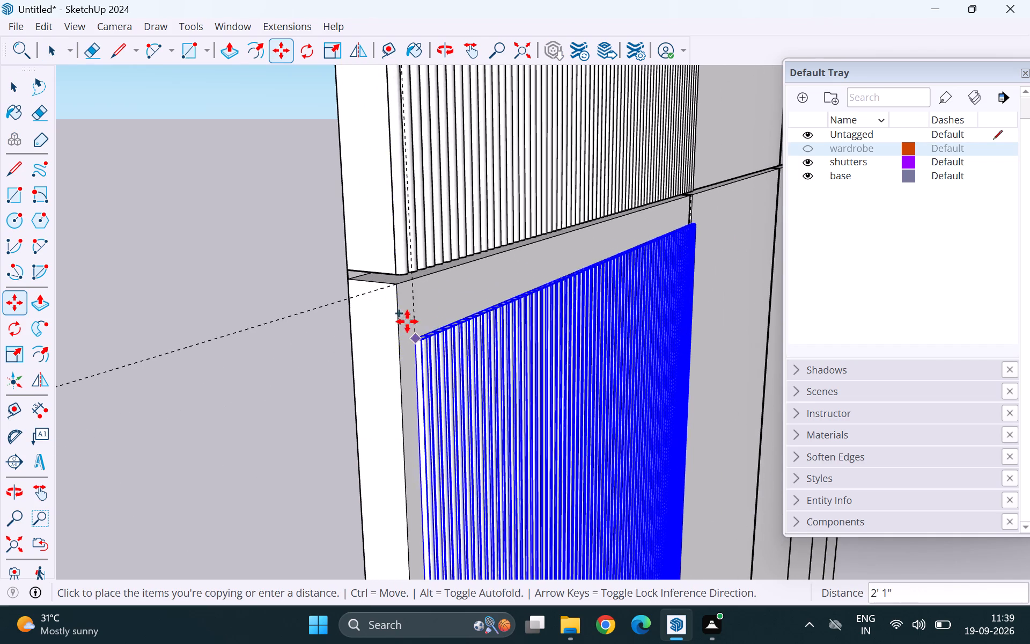
click(389, 291)
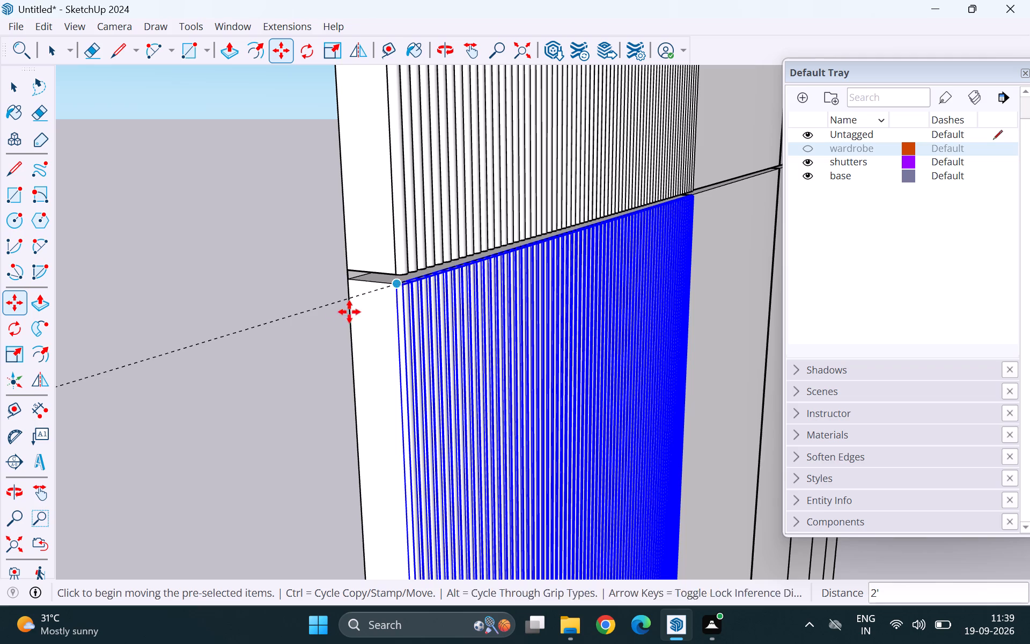
key(space)
scroll(207, 347, down, 11)
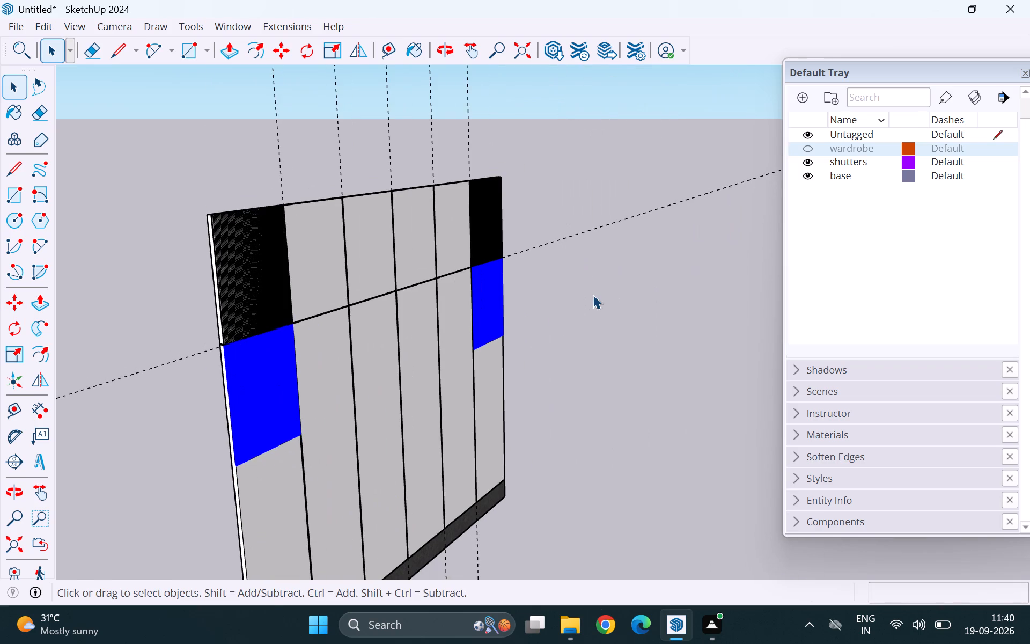
middle_drag(251, 473, 245, 281)
click(161, 315)
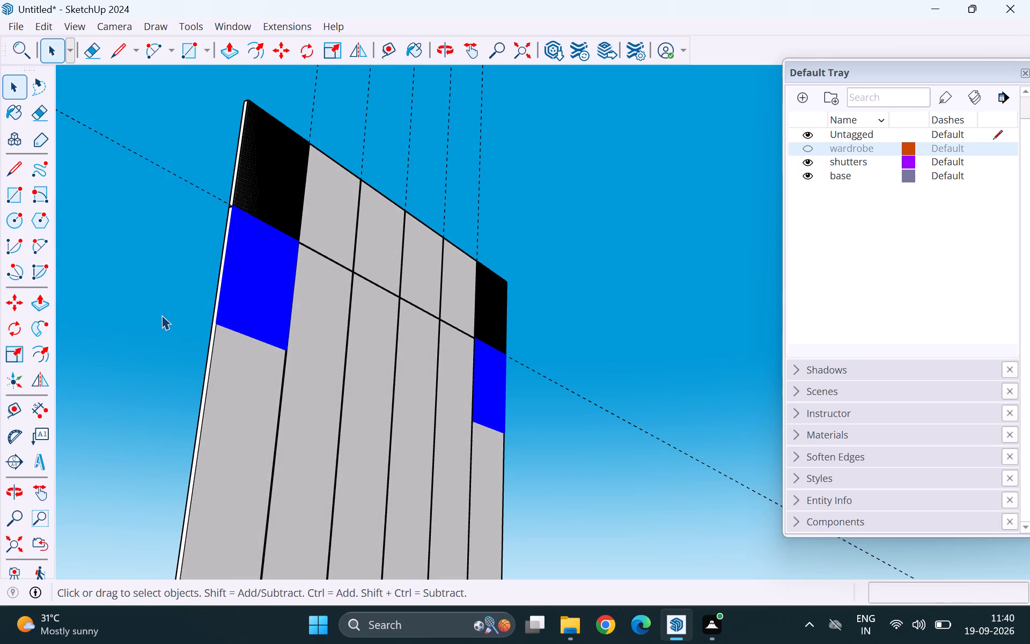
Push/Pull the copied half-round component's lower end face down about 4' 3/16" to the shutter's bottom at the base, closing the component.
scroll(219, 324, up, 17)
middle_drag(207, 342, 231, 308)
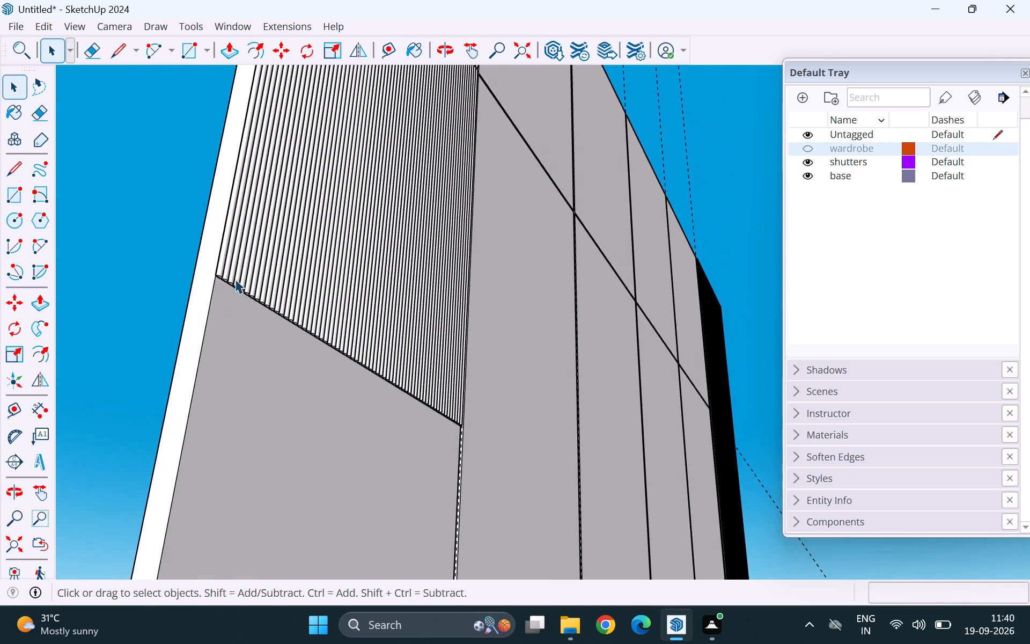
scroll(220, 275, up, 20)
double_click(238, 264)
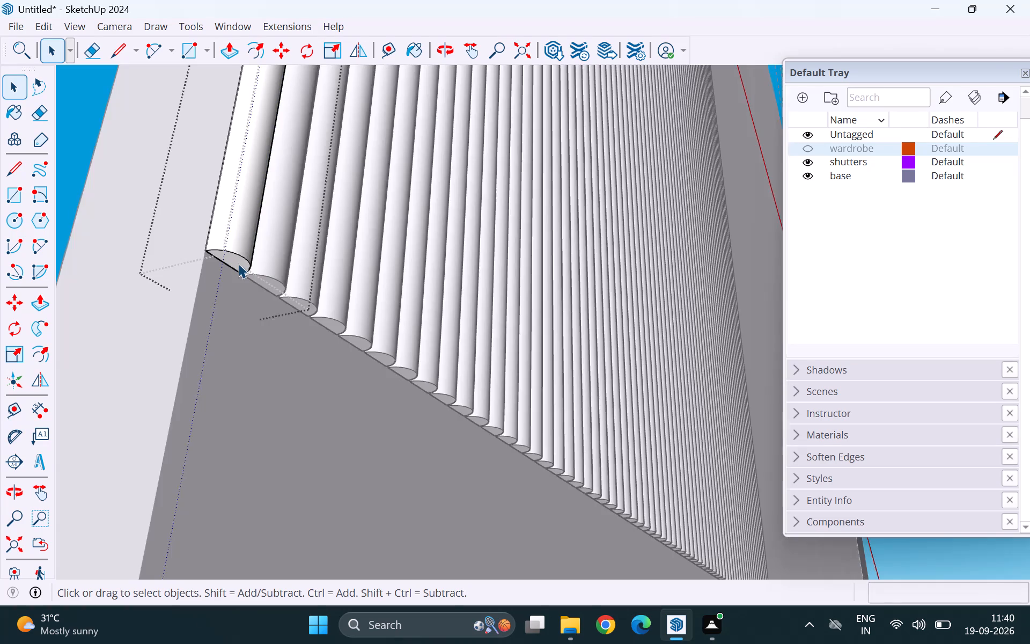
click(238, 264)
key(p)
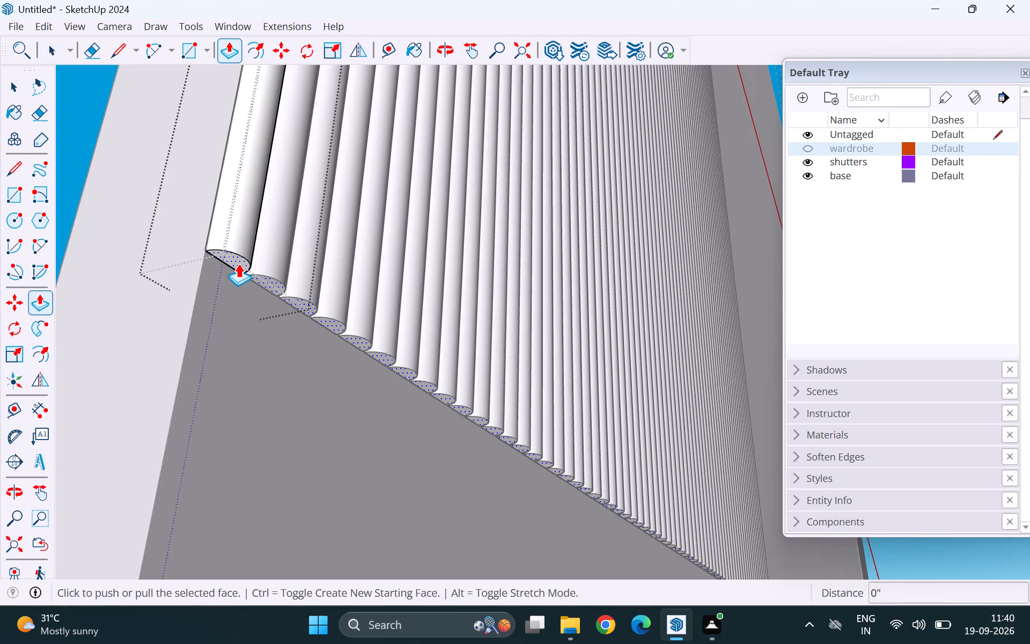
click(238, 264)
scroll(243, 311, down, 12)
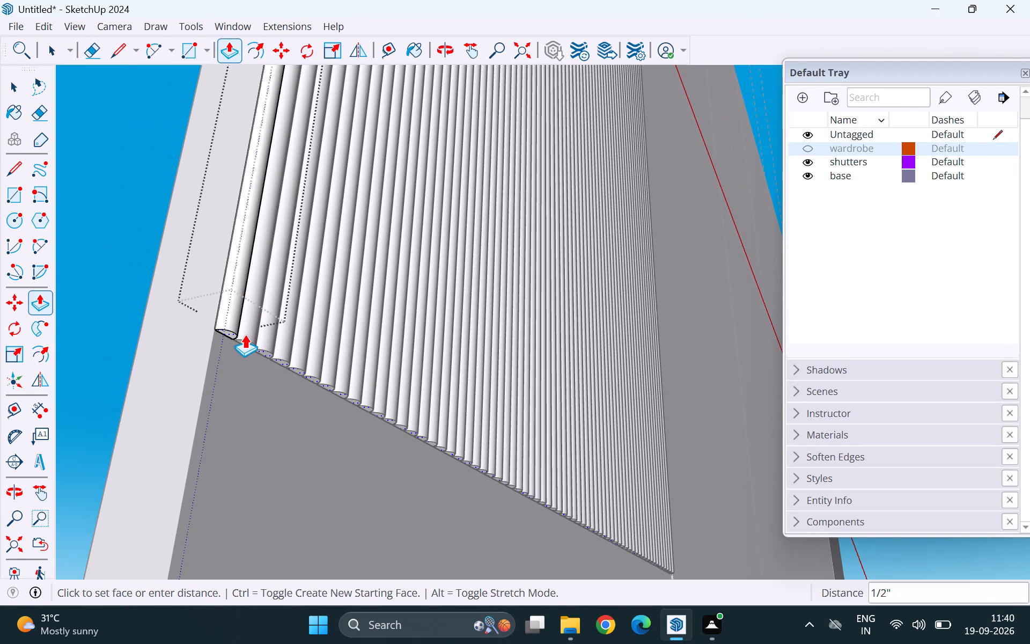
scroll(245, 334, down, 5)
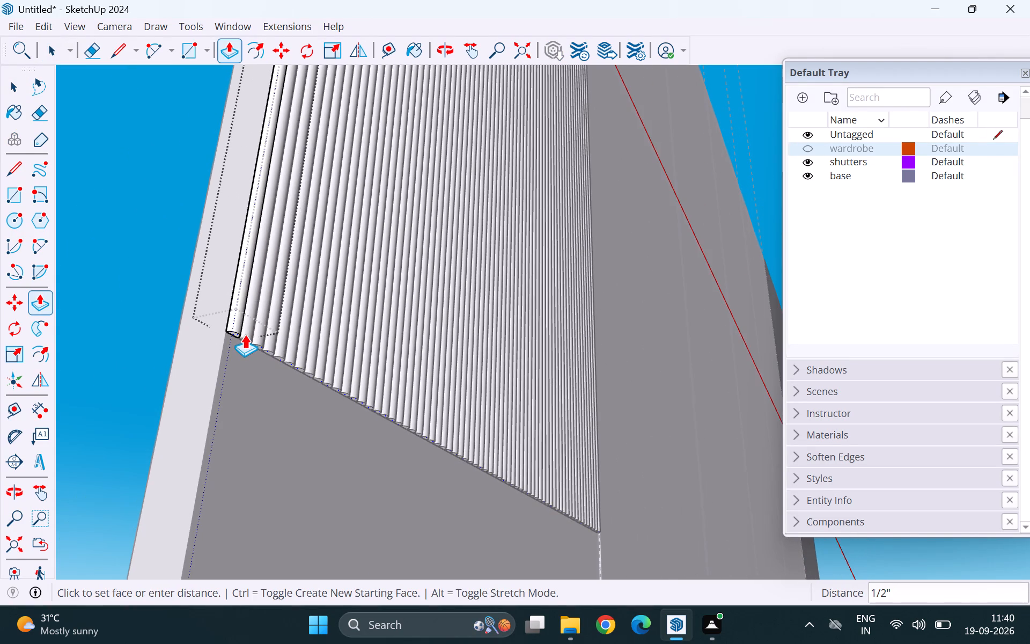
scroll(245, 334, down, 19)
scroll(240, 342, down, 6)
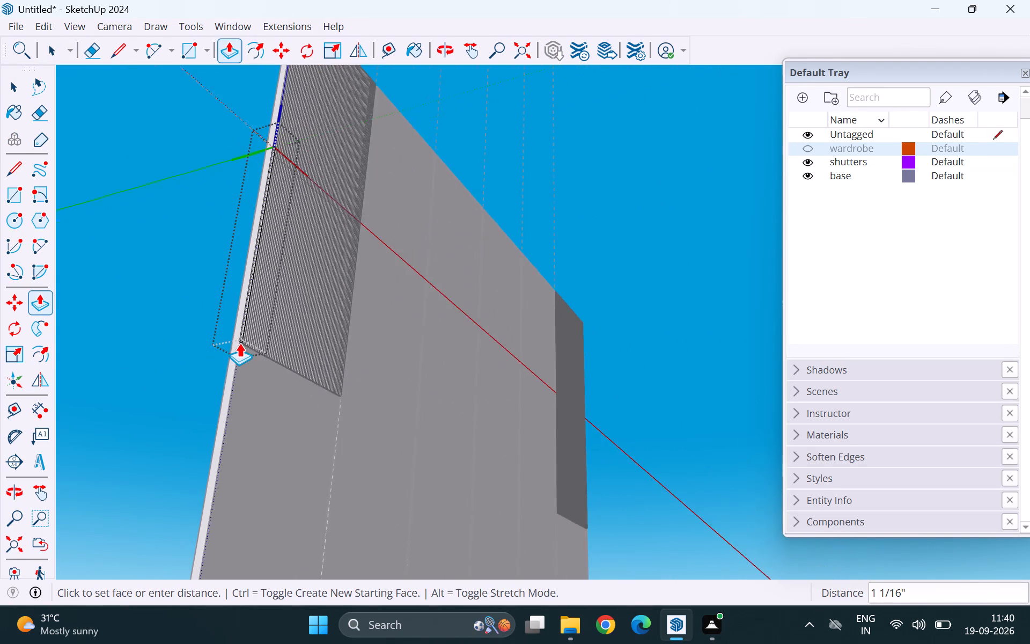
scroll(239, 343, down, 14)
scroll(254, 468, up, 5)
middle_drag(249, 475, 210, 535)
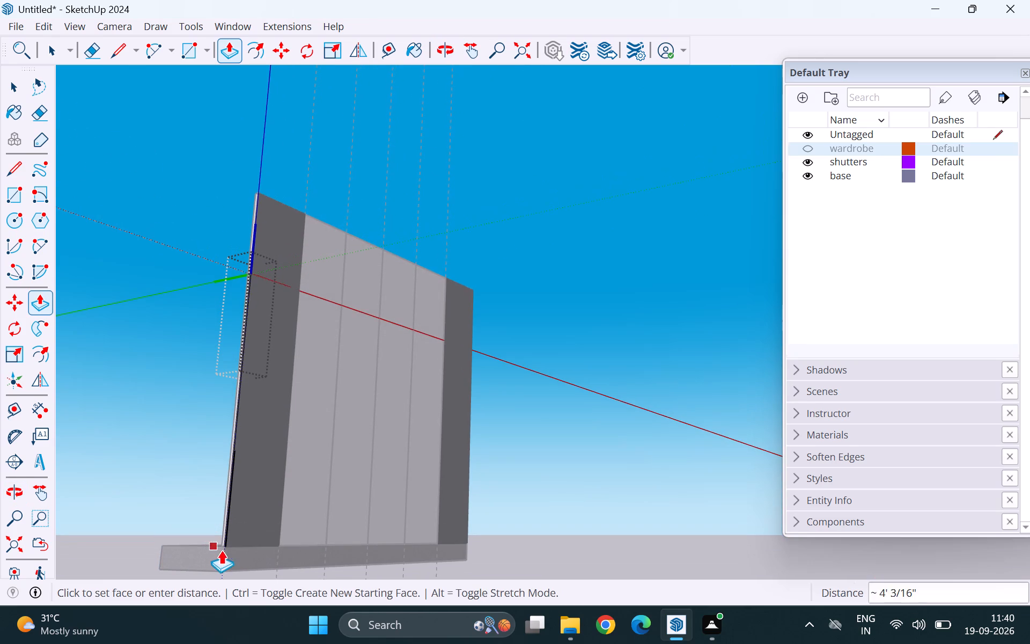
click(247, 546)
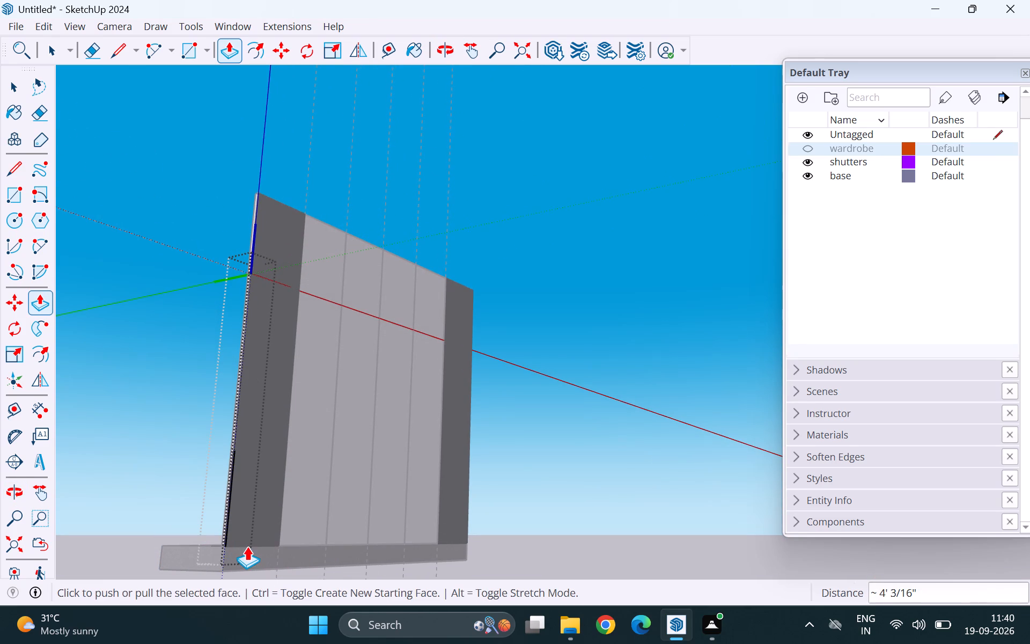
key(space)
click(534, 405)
Examine the extended fluting from the front and close up where the upper and lower half-round runs meet.
middle_drag(317, 346, 86, 453)
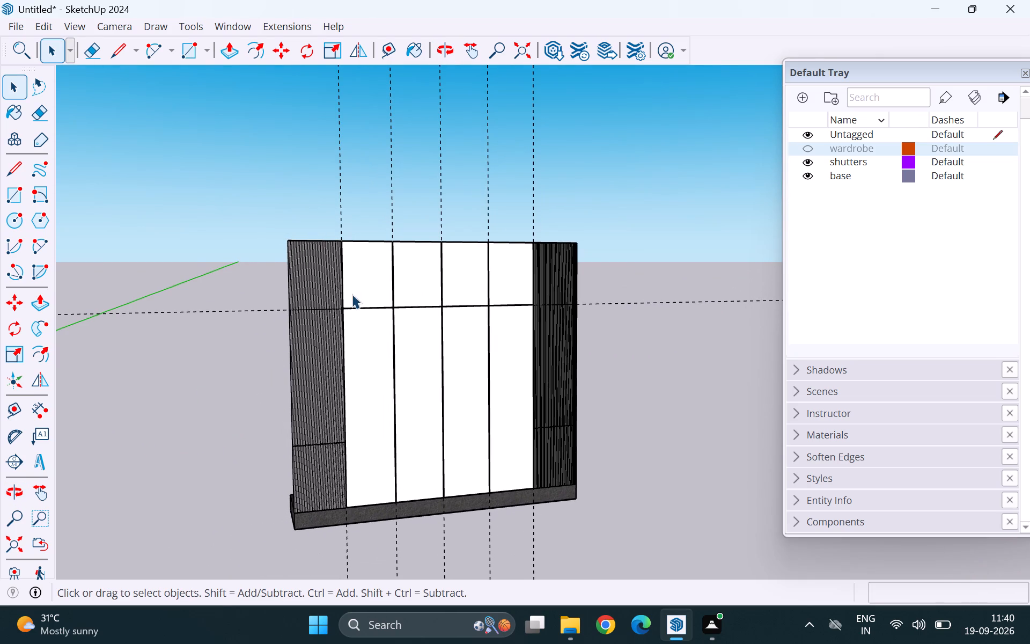
scroll(345, 310, up, 6)
scroll(289, 309, up, 13)
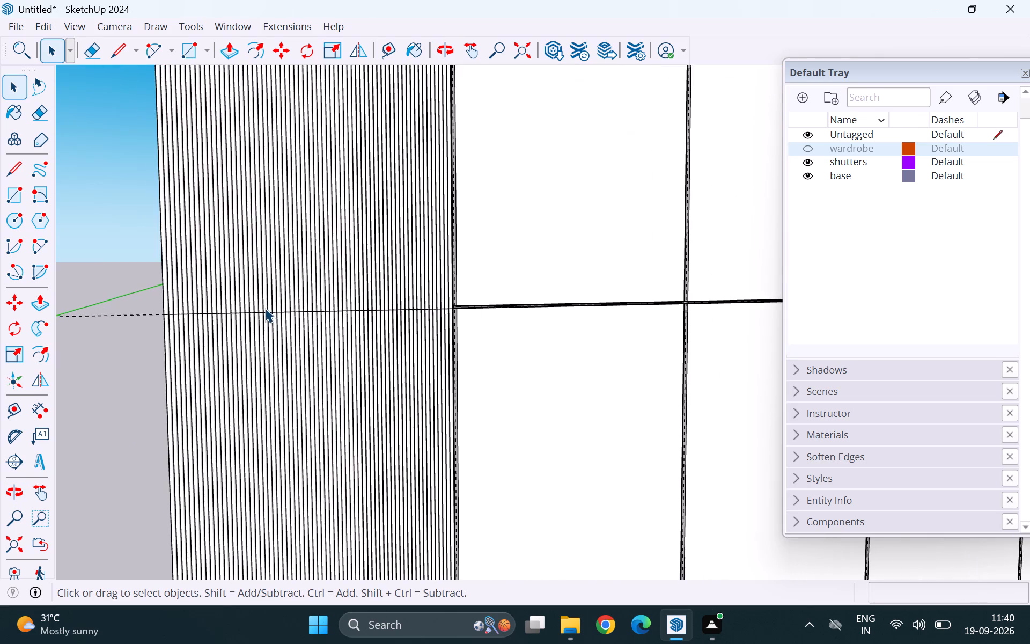
scroll(265, 308, up, 16)
scroll(289, 318, up, 13)
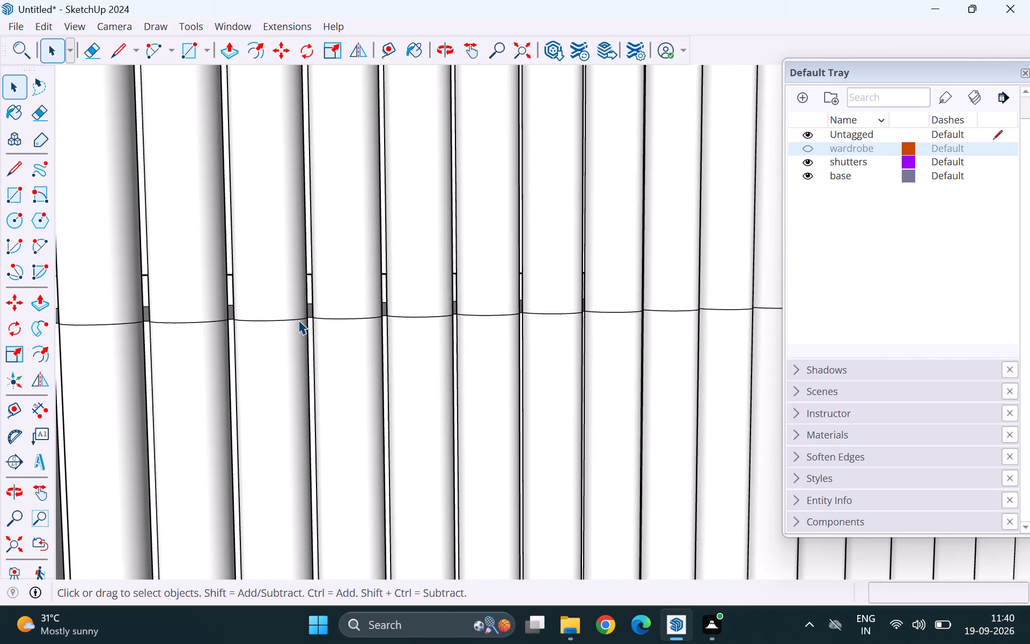
scroll(354, 317, down, 7)
scroll(346, 321, down, 17)
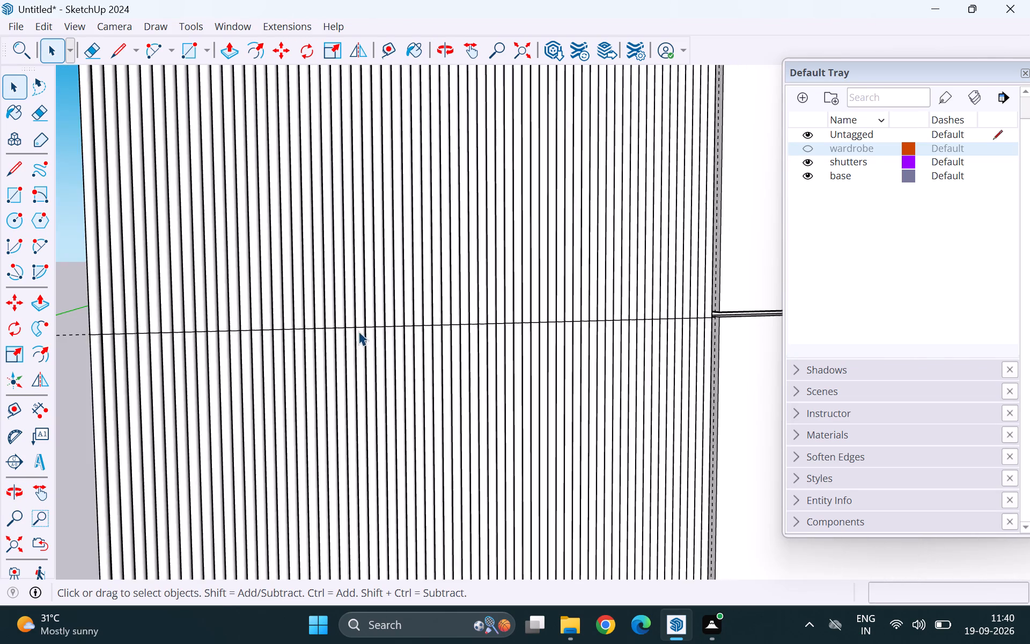
scroll(358, 331, down, 9)
Inspect the half-round joint at the first shutter's inner edge, opening a half-round component to check its face and closing it.
middle_drag(584, 312, 367, 317)
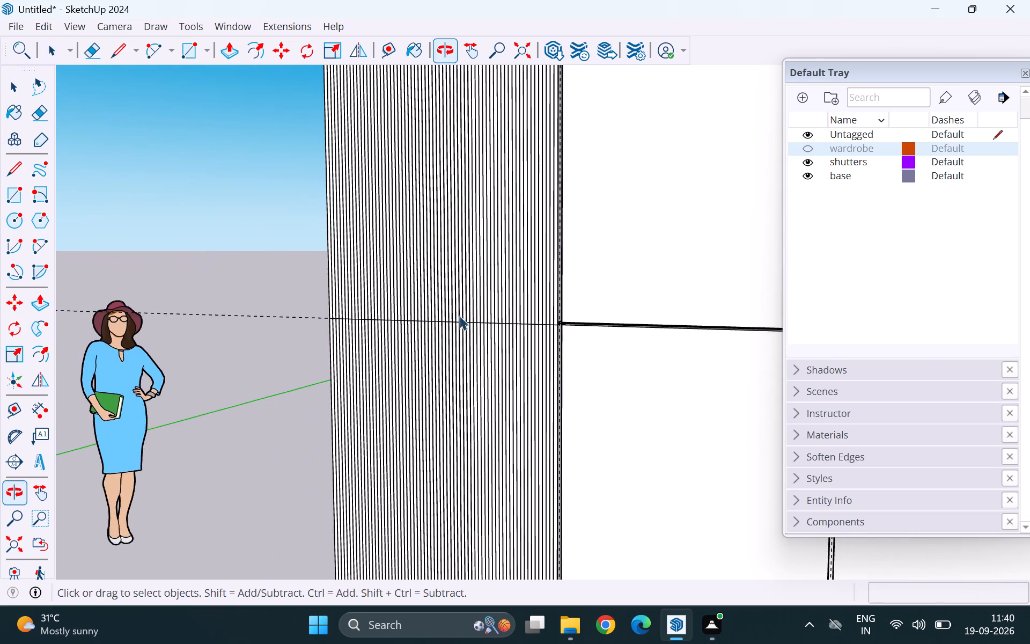
scroll(592, 319, up, 12)
scroll(551, 329, up, 16)
middle_drag(531, 330, 360, 332)
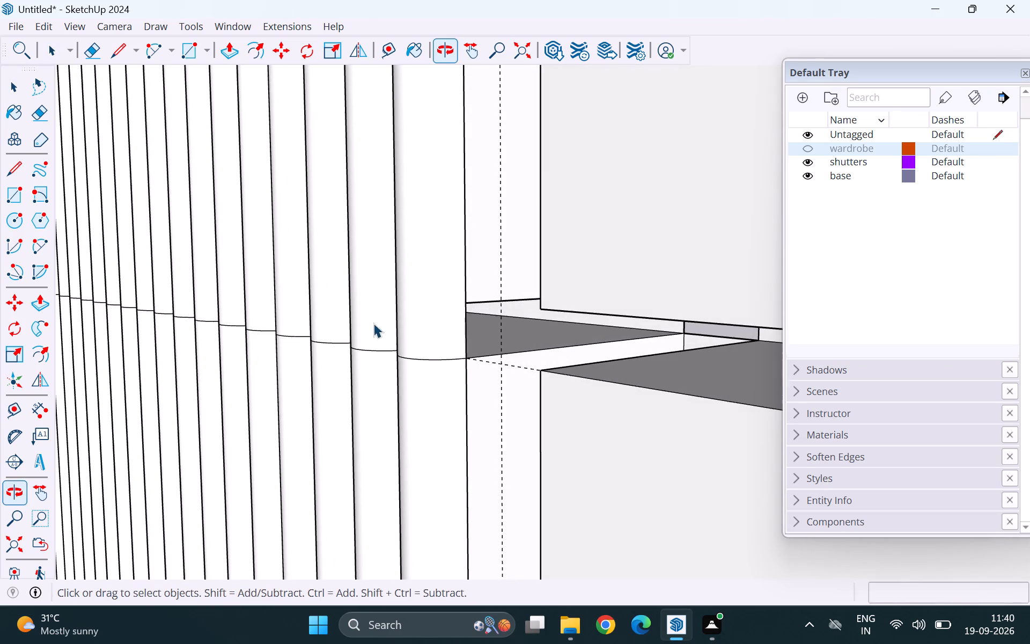
click(416, 326)
click(416, 326)
click(416, 326)
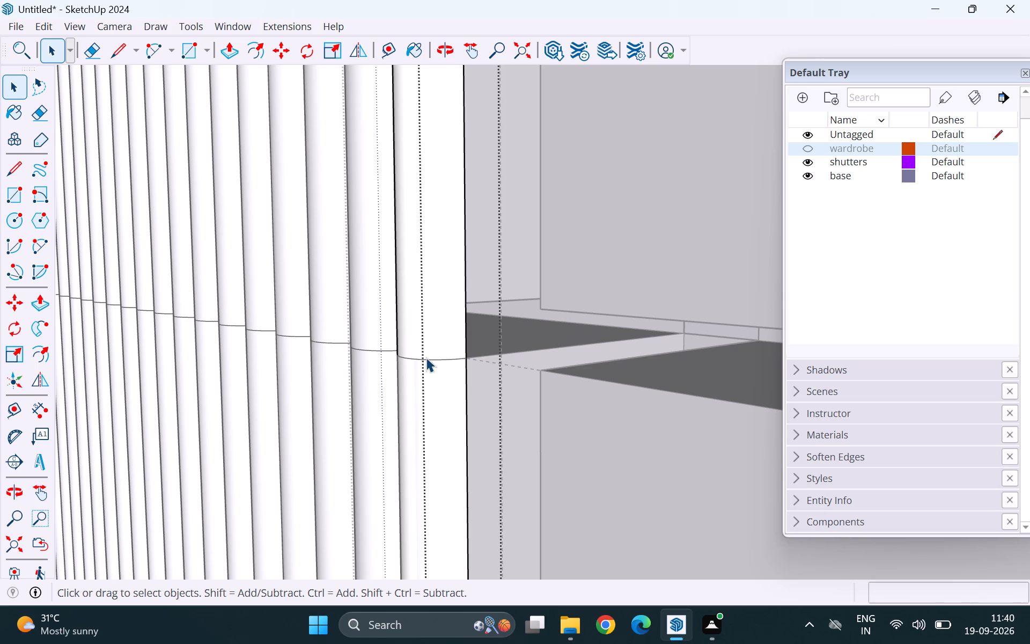
click(426, 346)
scroll(444, 340, down, 11)
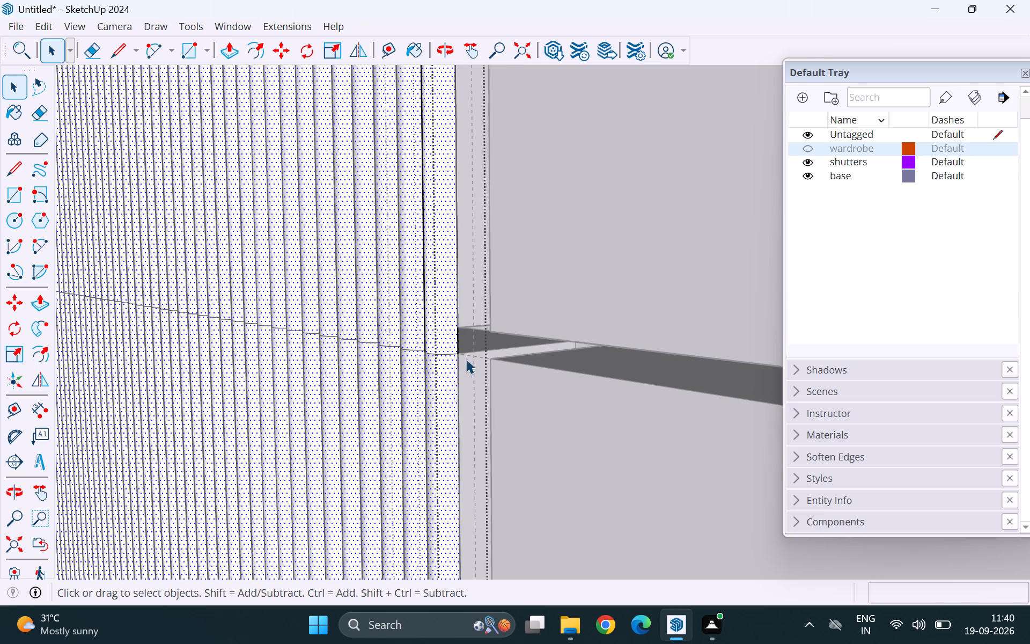
scroll(466, 359, down, 20)
click(215, 314)
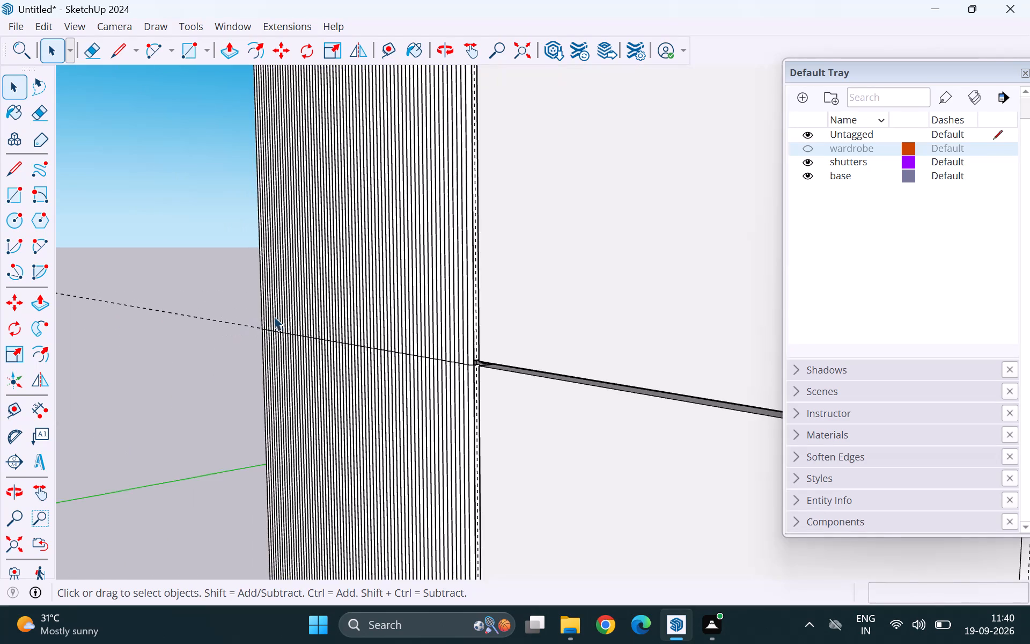
Inspect the half-round joint and shutter gap close up at the first shutter's outer edge.
scroll(288, 327, down, 7)
middle_drag(264, 384, 710, 387)
scroll(294, 384, up, 1)
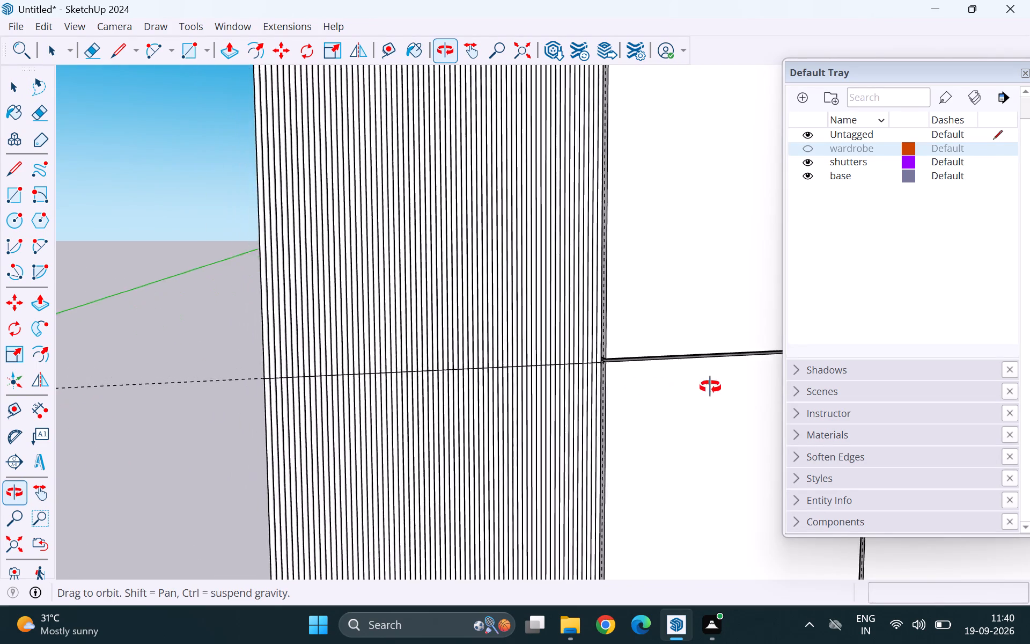
middle_drag(710, 387, 806, 384)
scroll(497, 387, up, 11)
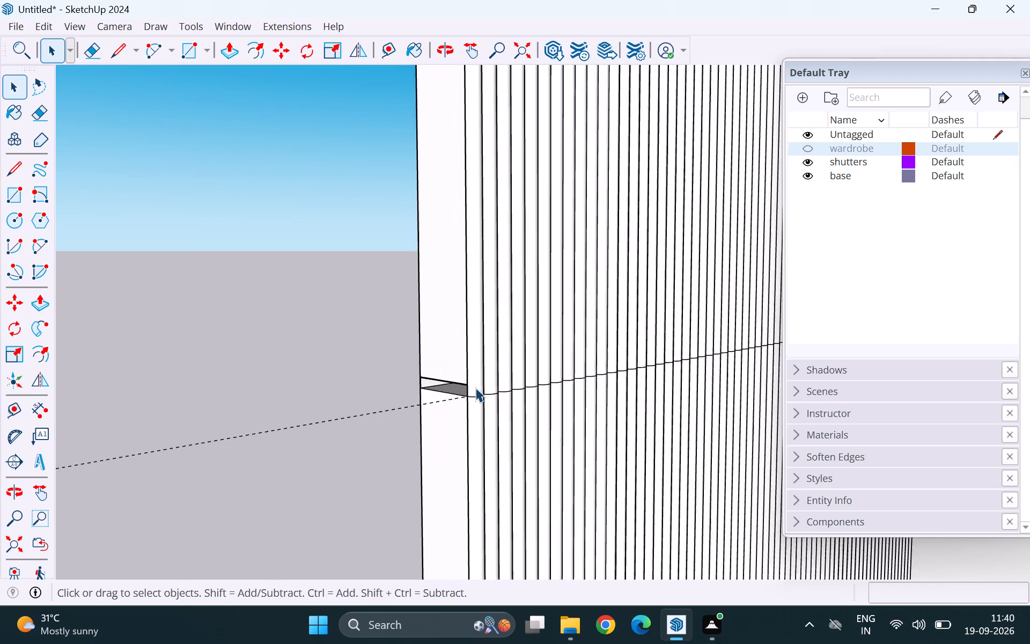
scroll(473, 387, up, 14)
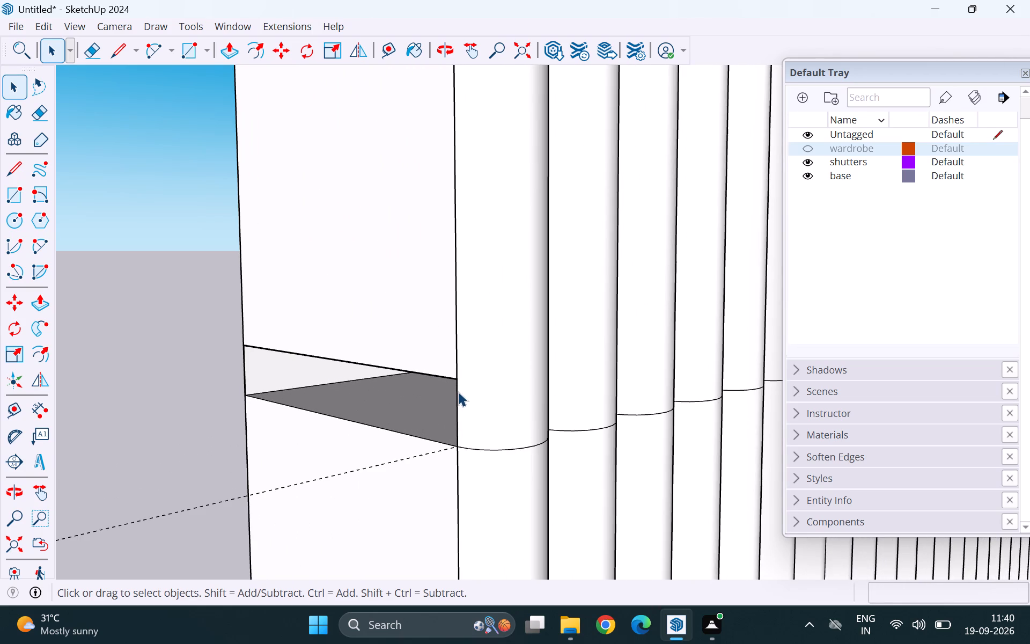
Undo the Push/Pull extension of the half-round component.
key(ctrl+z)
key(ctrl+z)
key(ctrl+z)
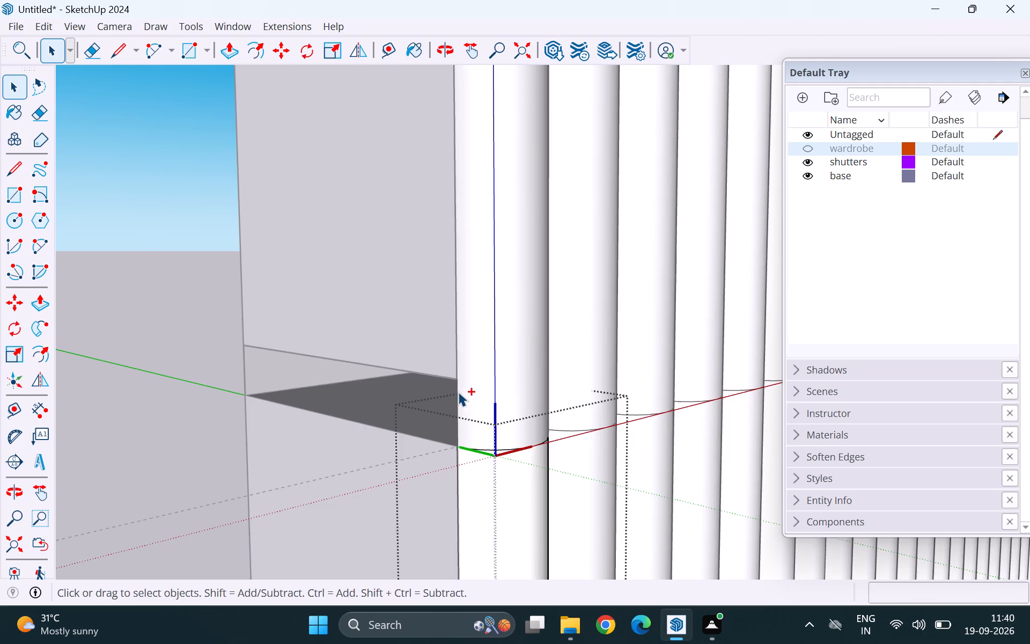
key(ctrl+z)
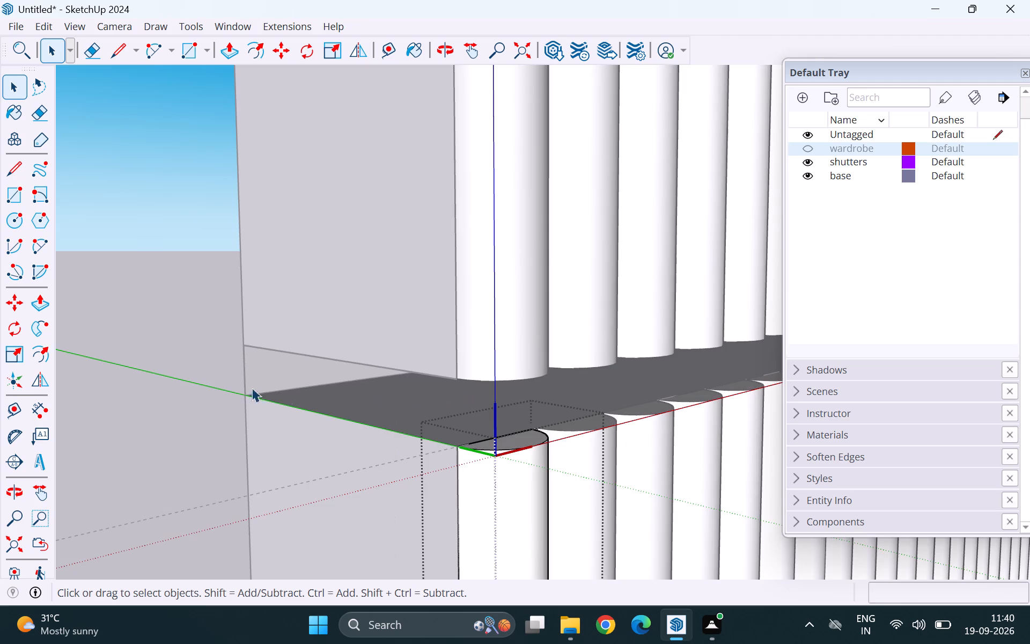
Close the half-round component and examine the first shutter's upper and lower fluting where the two runs meet.
scroll(201, 364, down, 13)
scroll(256, 397, down, 5)
scroll(388, 429, down, 11)
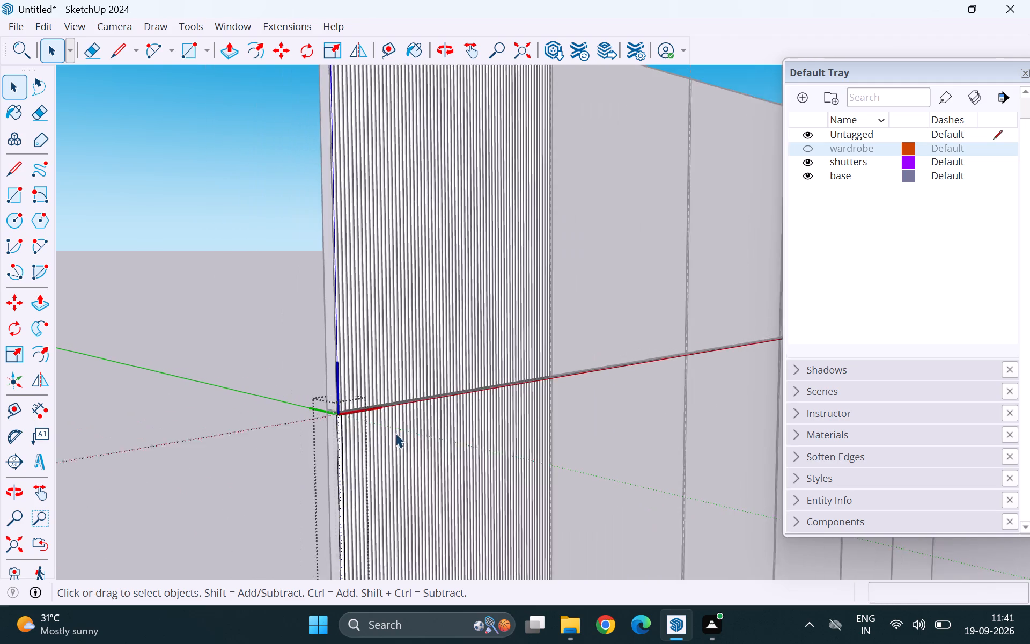
click(207, 276)
scroll(271, 266, down, 5)
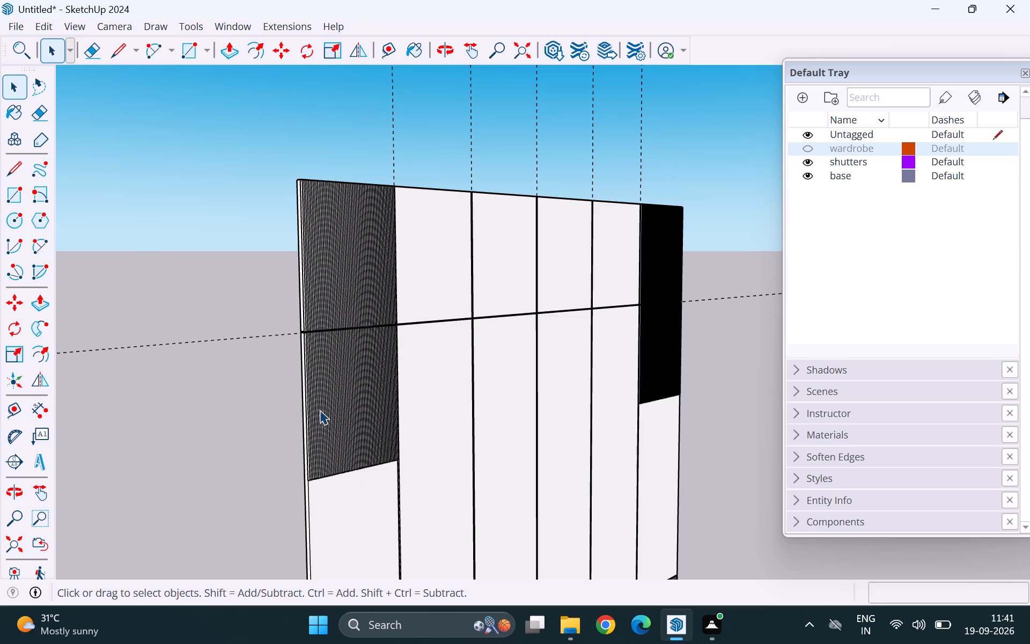
middle_drag(277, 362, 401, 391)
scroll(409, 377, up, 9)
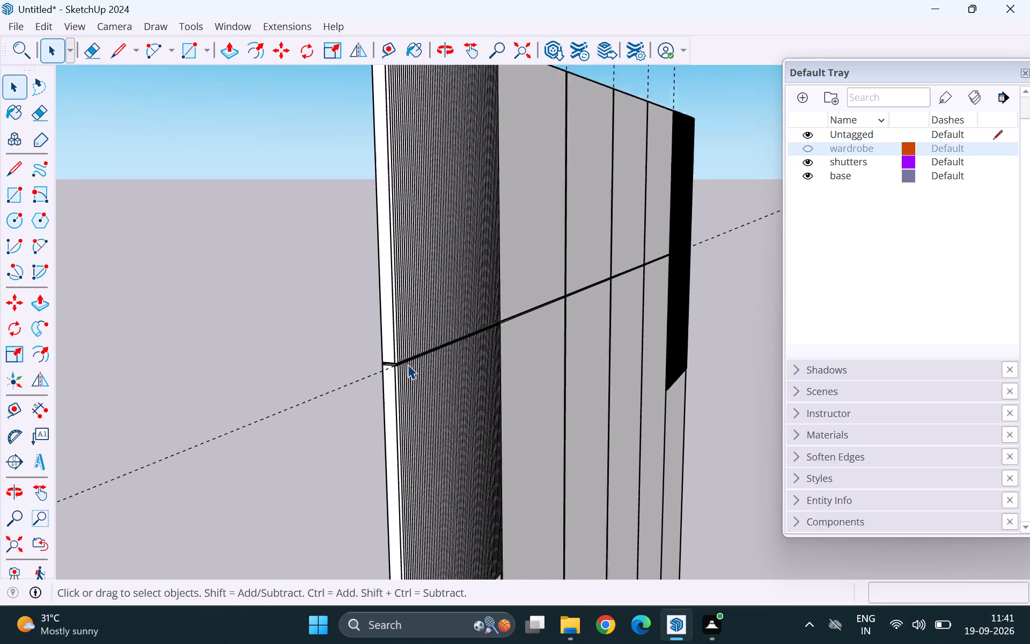
scroll(408, 364, up, 3)
middle_drag(589, 447, 395, 376)
middle_click(399, 363)
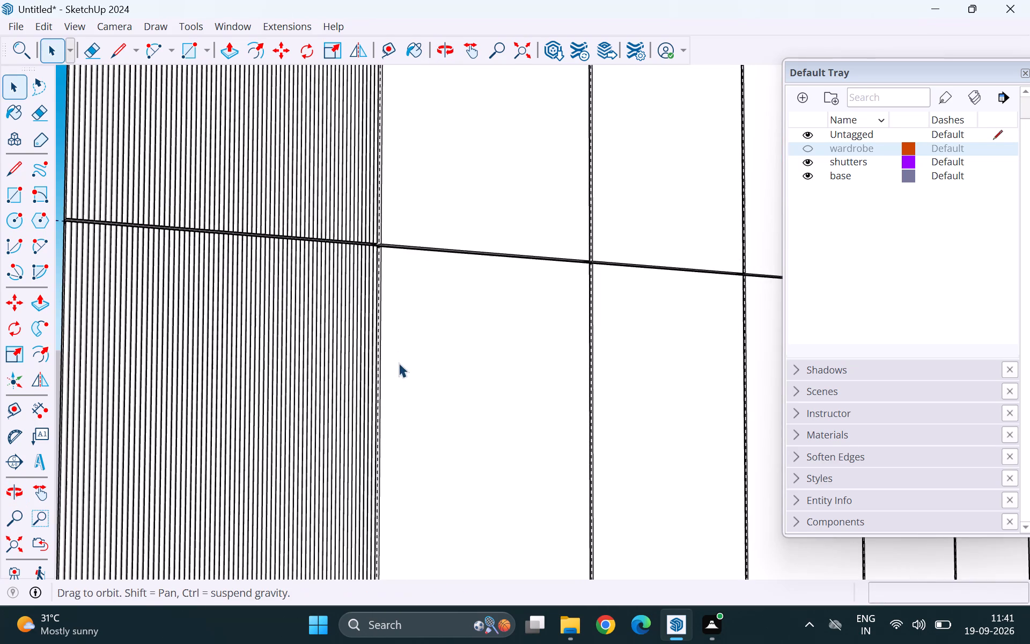
scroll(429, 356, down, 7)
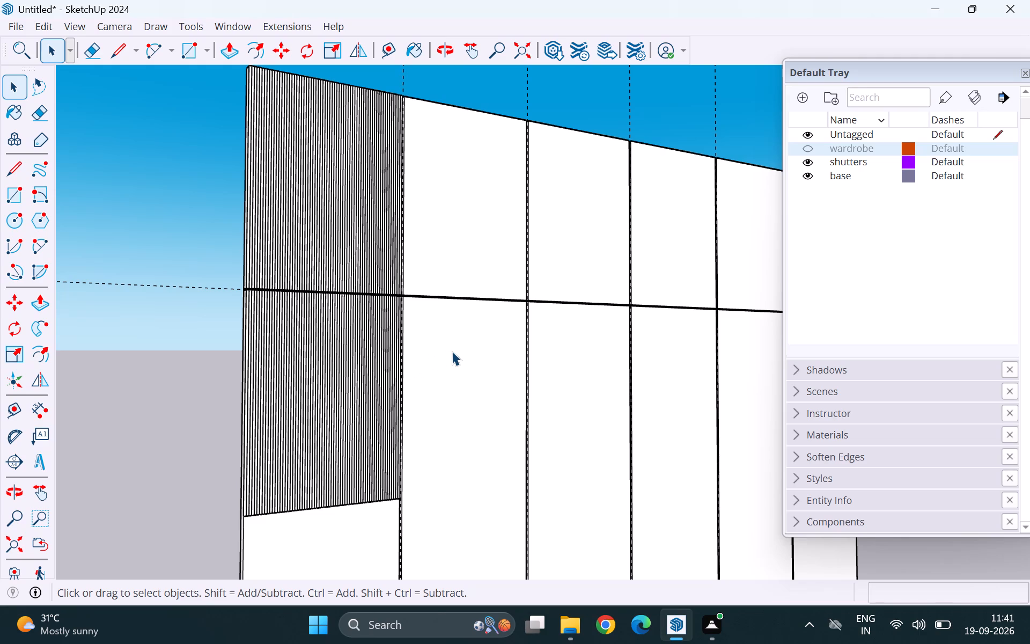
scroll(337, 383, down, 4)
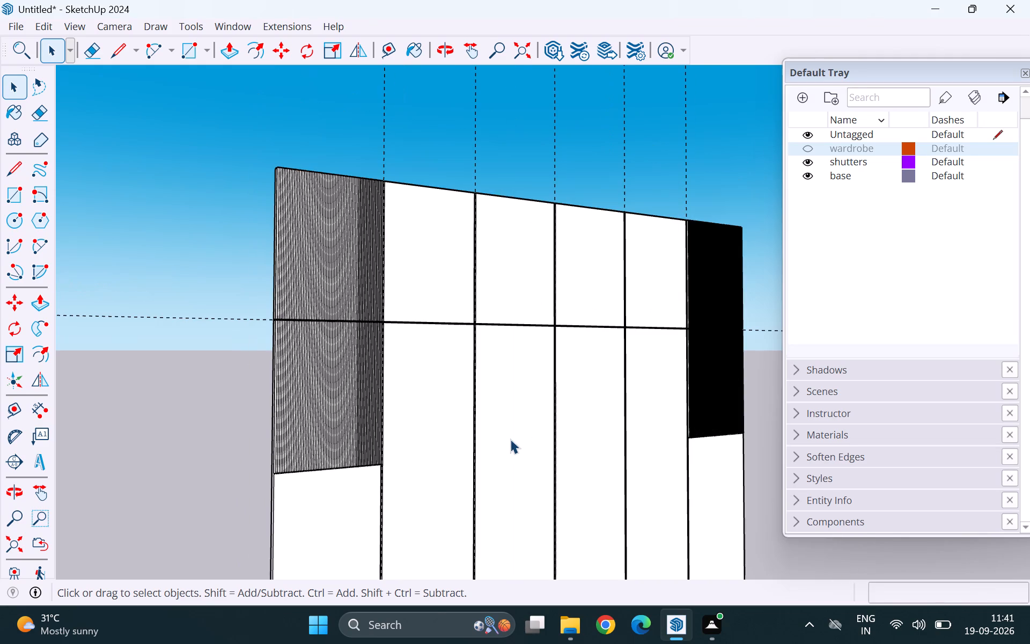
middle_drag(514, 437, 429, 500)
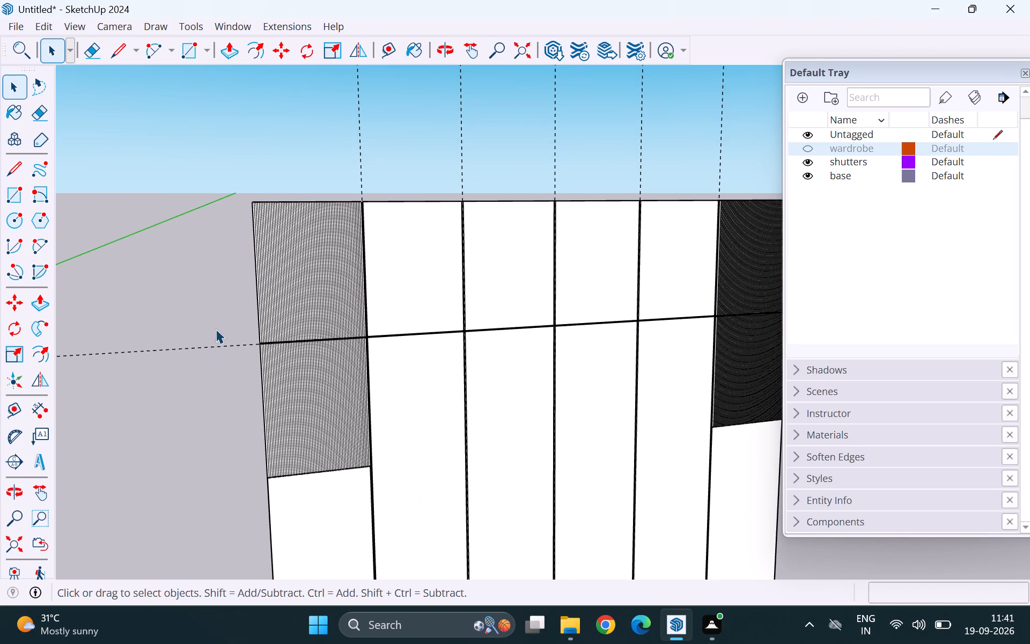
Combine all the half-rounds on the first lower shutter into one component, replacing the selection.
drag(216, 327, 424, 519)
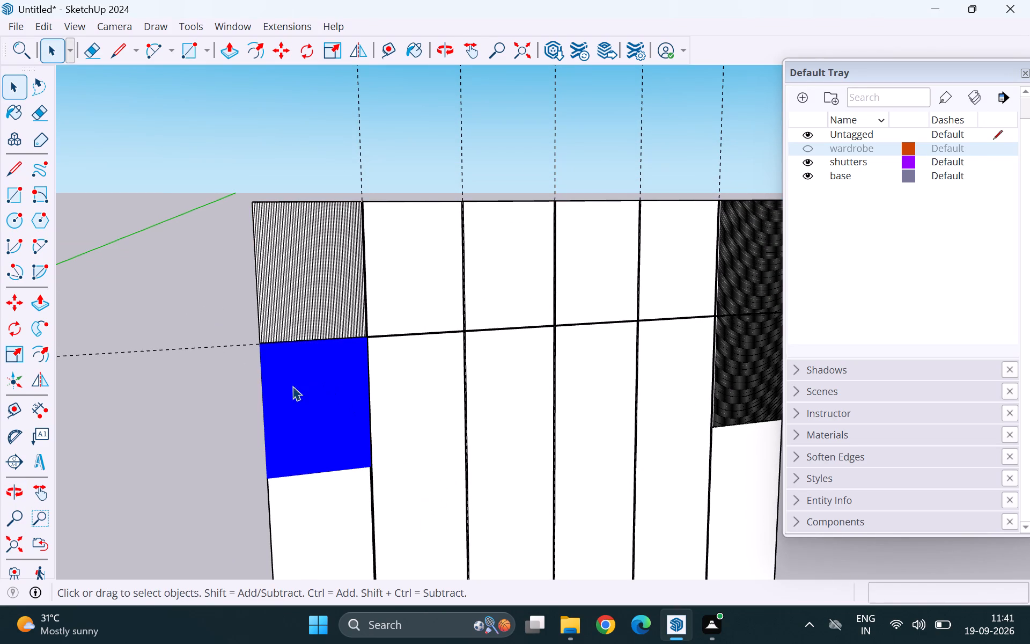
scroll(371, 403, down, 5)
middle_drag(286, 485, 519, 416)
scroll(403, 473, up, 2)
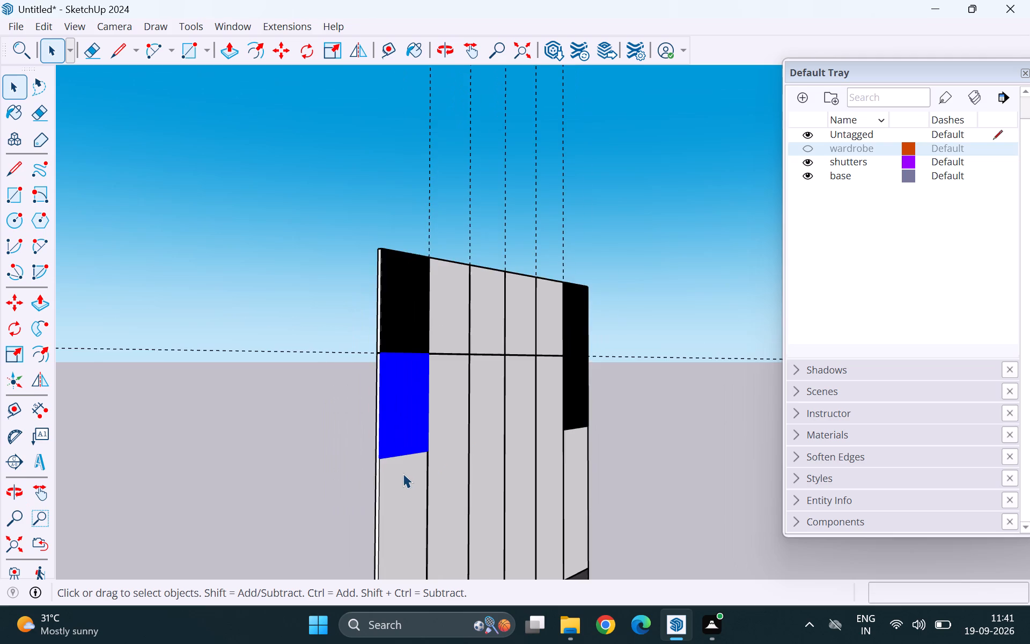
scroll(403, 473, up, 16)
middle_drag(379, 459, 372, 423)
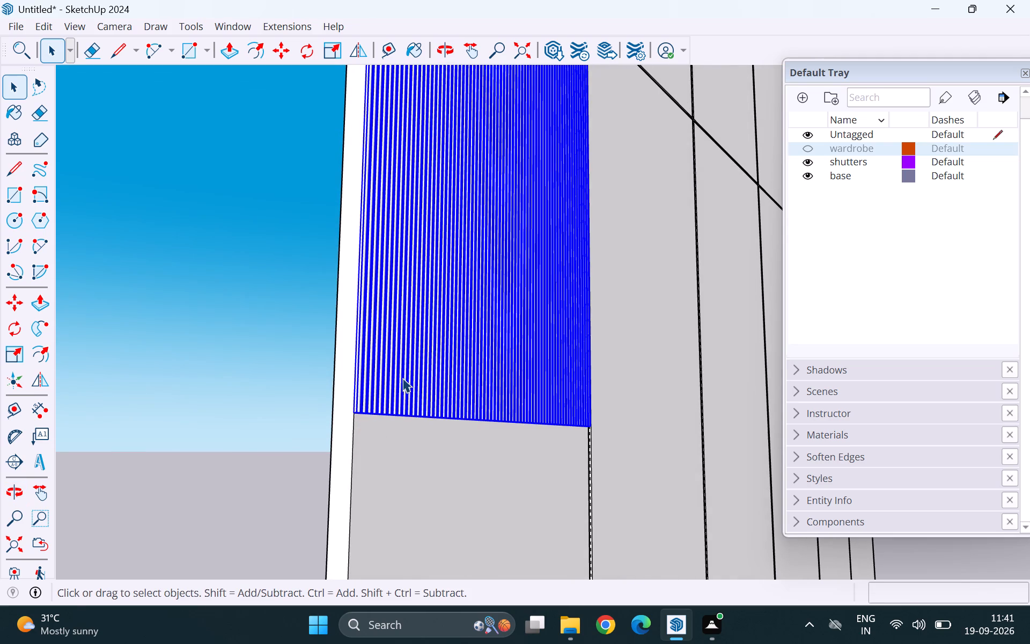
right_click(402, 378)
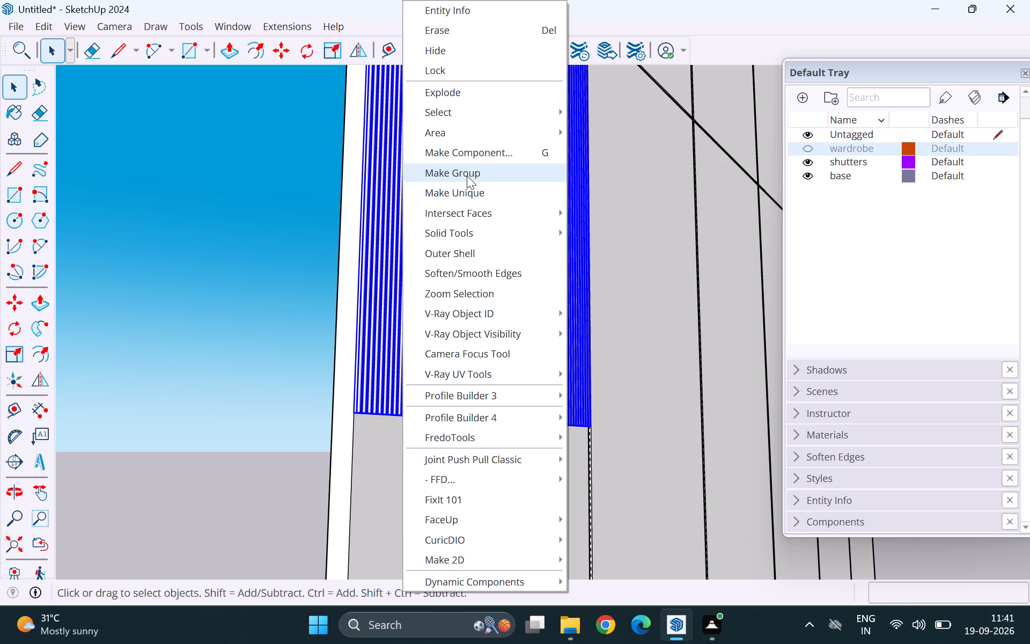
click(474, 155)
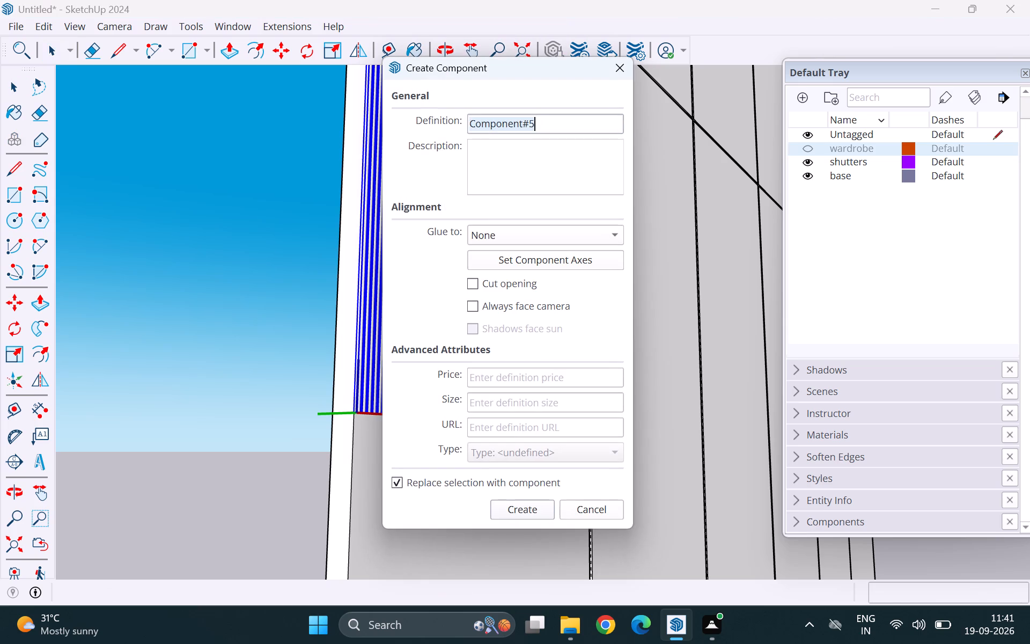
click(518, 509)
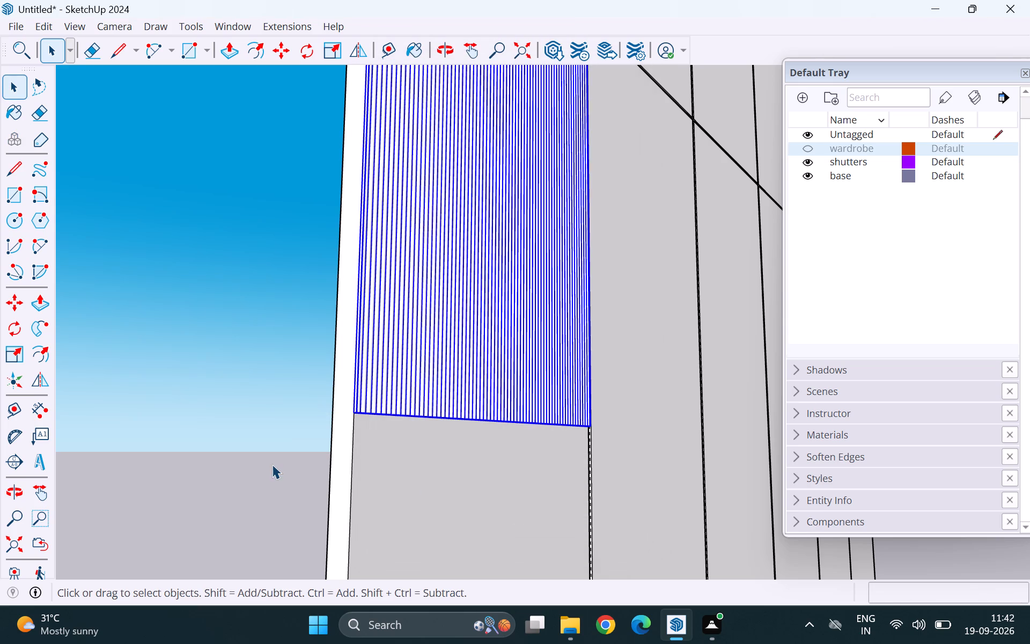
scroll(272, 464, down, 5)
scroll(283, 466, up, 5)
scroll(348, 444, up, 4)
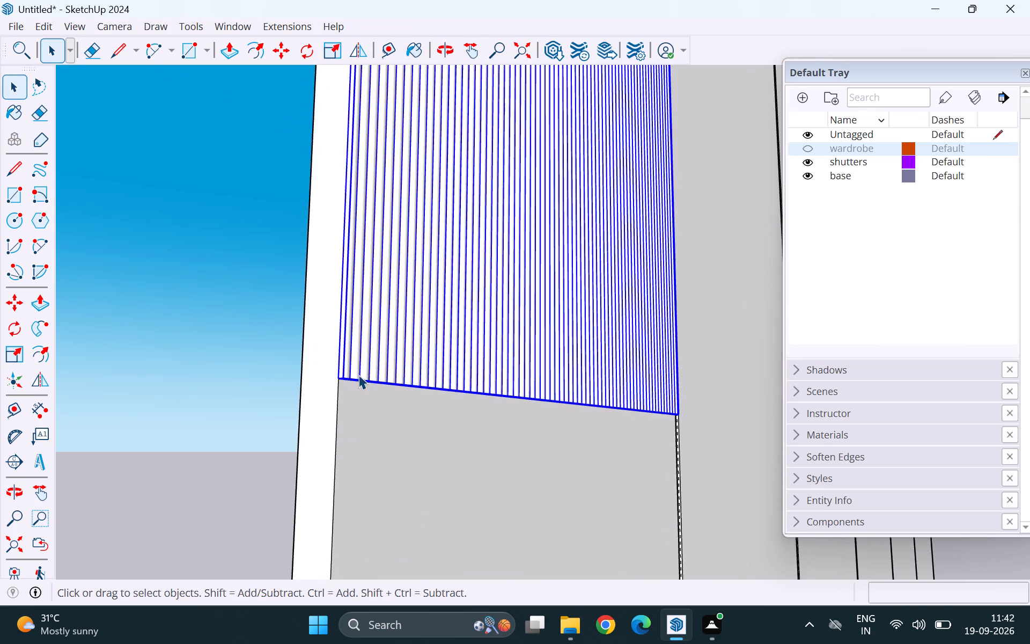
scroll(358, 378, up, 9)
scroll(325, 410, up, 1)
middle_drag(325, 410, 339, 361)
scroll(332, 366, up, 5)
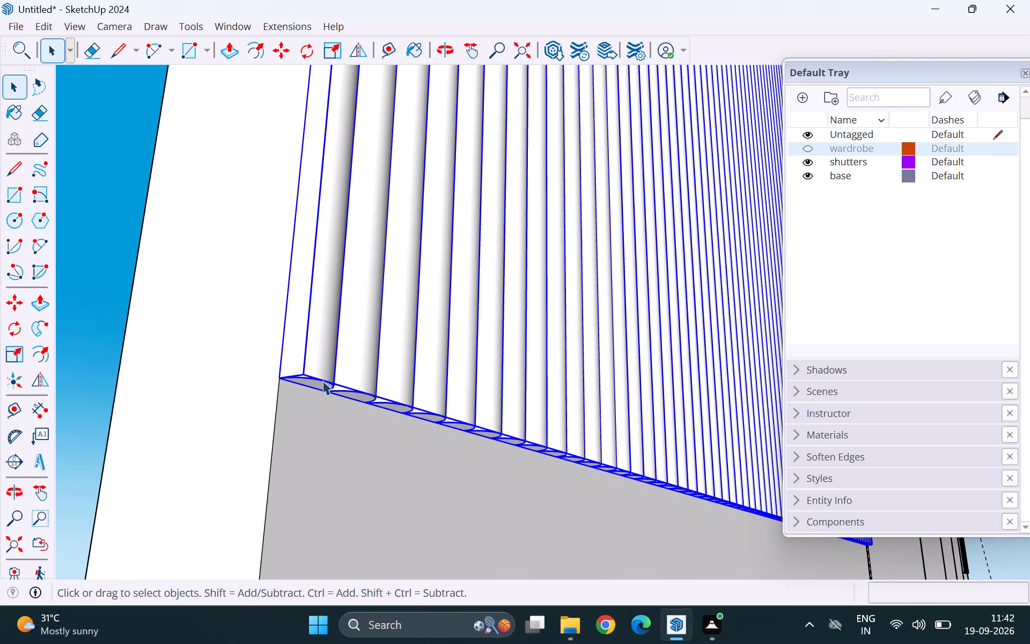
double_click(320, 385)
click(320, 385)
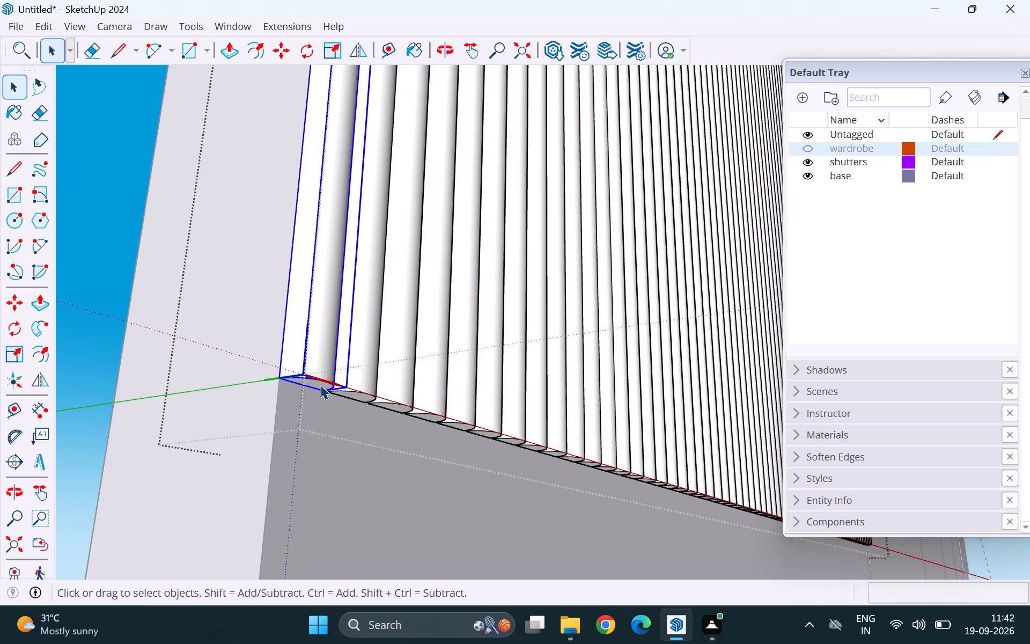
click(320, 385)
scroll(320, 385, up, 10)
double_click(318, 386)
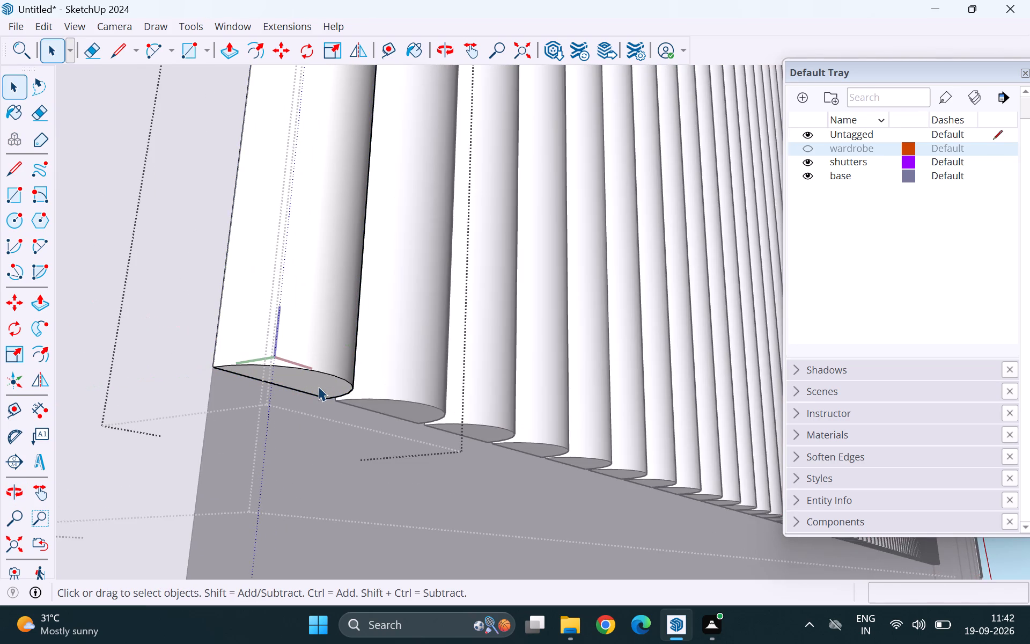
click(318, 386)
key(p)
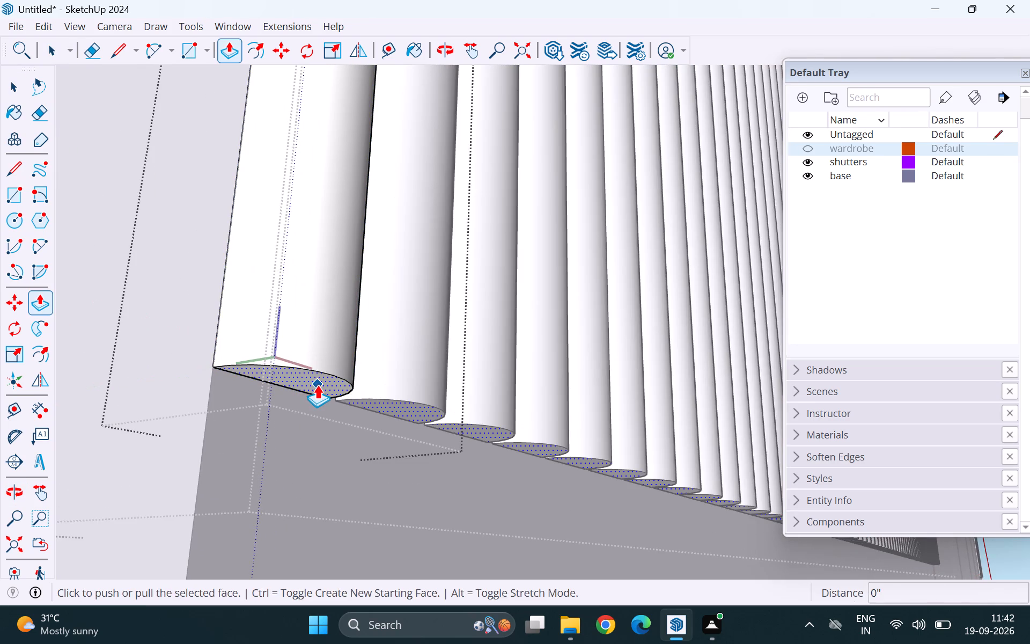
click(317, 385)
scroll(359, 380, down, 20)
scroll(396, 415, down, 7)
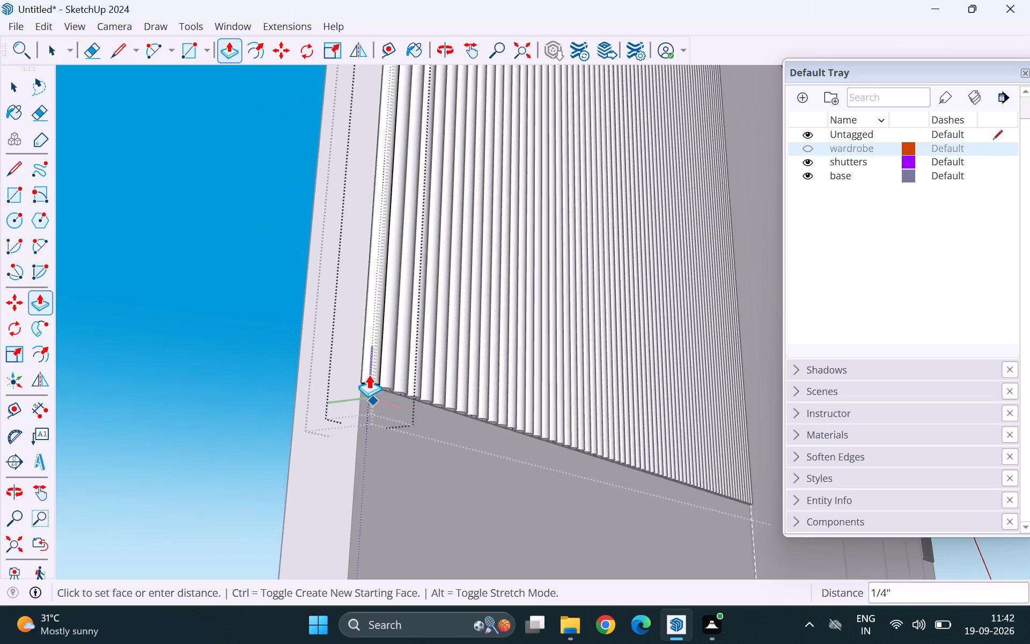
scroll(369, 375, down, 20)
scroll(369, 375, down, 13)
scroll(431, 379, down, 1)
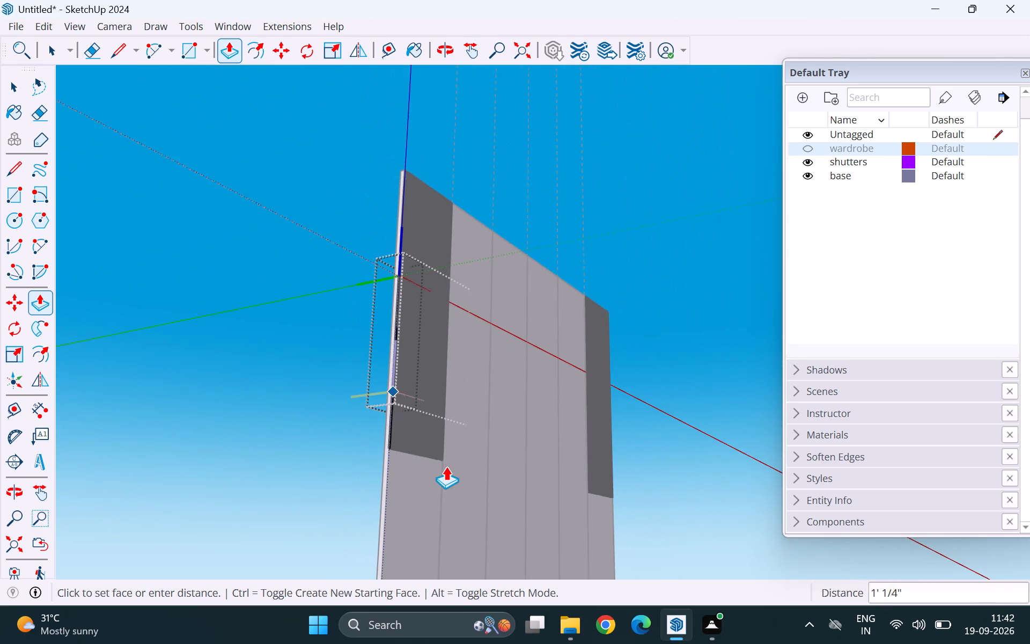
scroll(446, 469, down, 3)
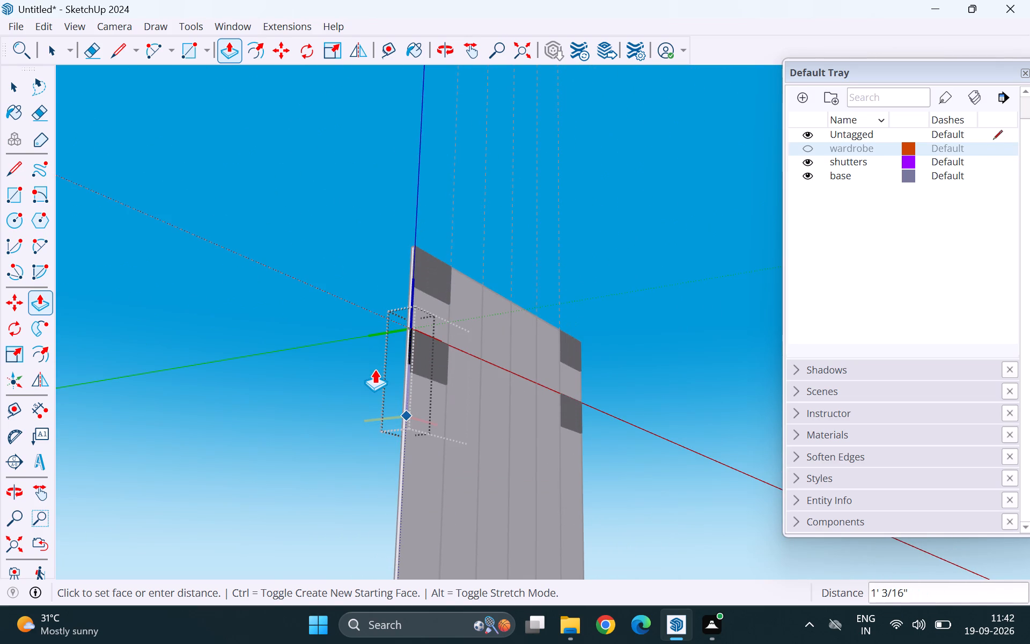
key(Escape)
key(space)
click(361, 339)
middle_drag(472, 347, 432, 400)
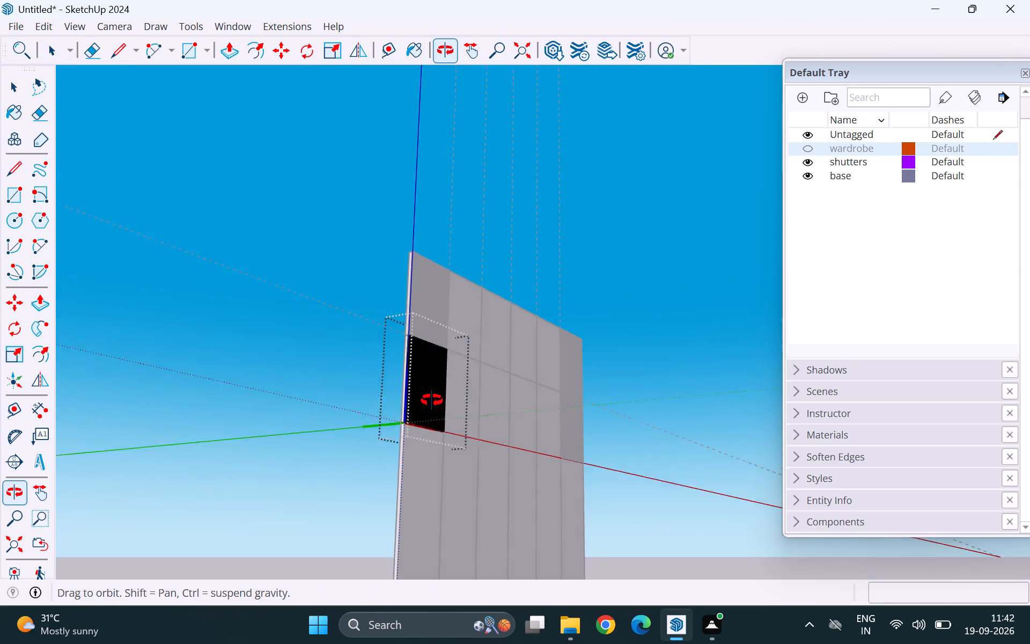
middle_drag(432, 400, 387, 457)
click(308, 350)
Examine the first shutter's fluting close up and from the front, selecting both runs together and clearing the selection.
scroll(378, 401, up, 12)
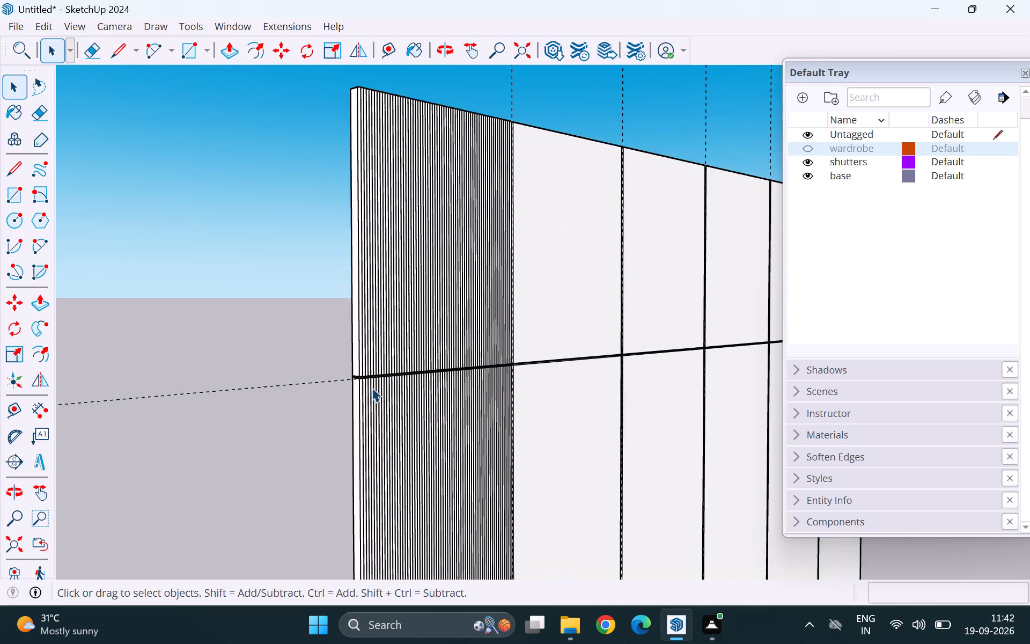
scroll(366, 379, up, 10)
scroll(340, 341, down, 12)
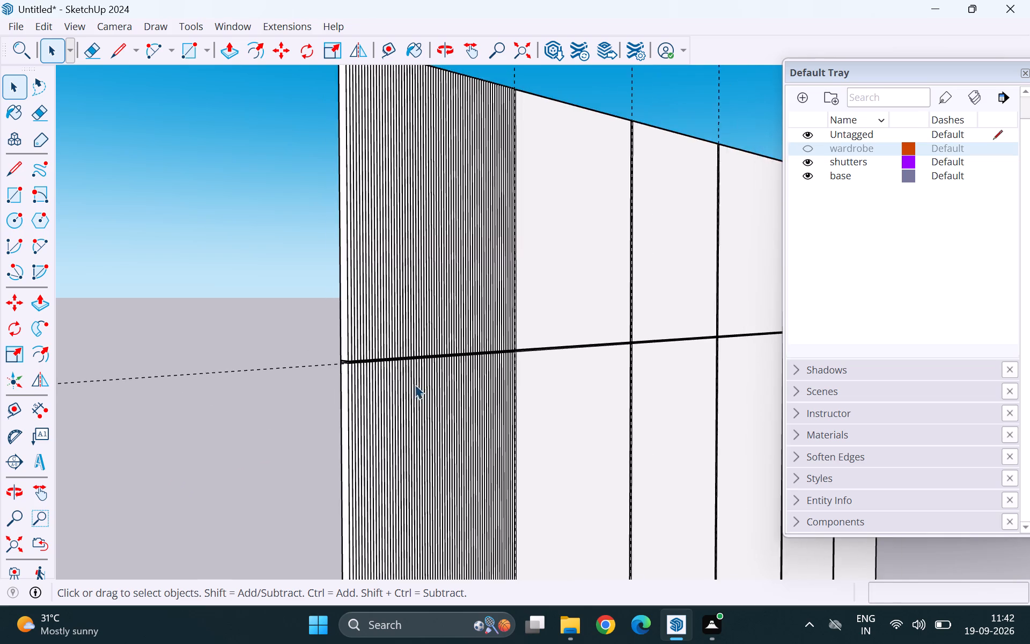
scroll(285, 372, down, 8)
scroll(341, 334, down, 3)
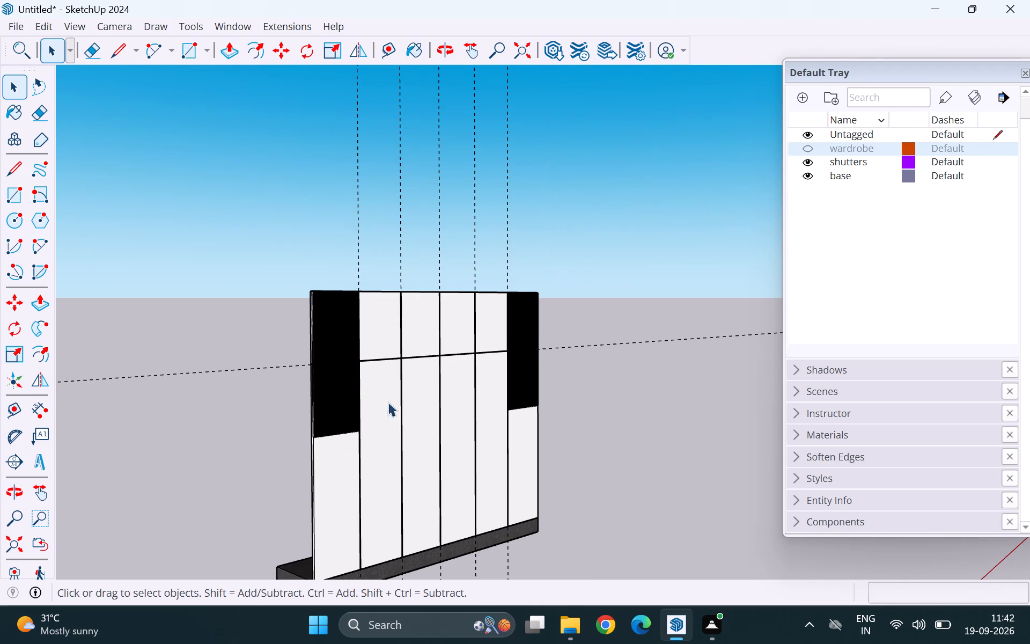
middle_drag(409, 456, 269, 428)
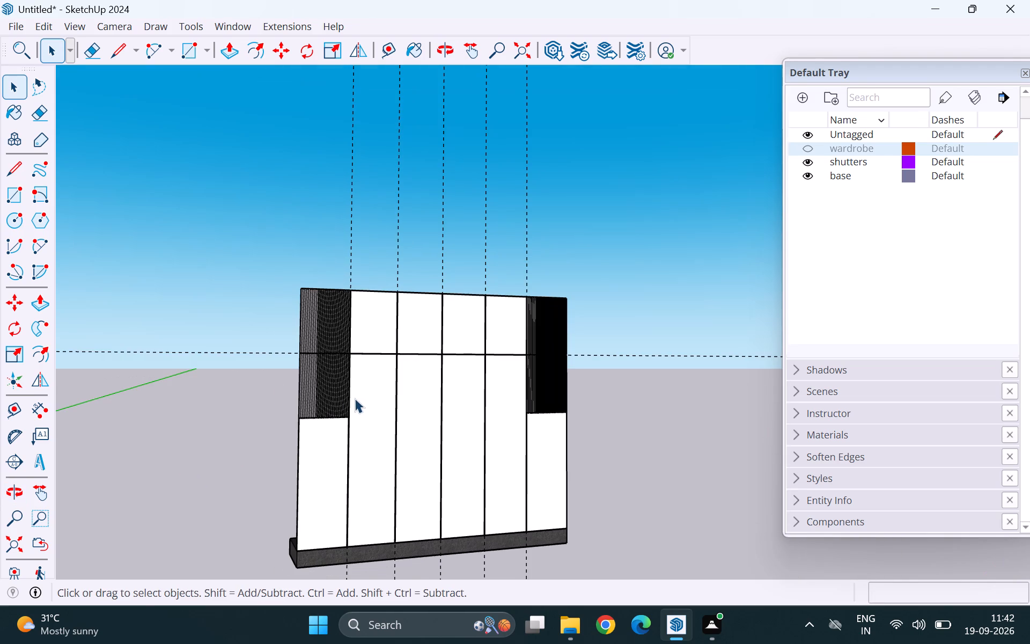
drag(275, 262, 381, 445)
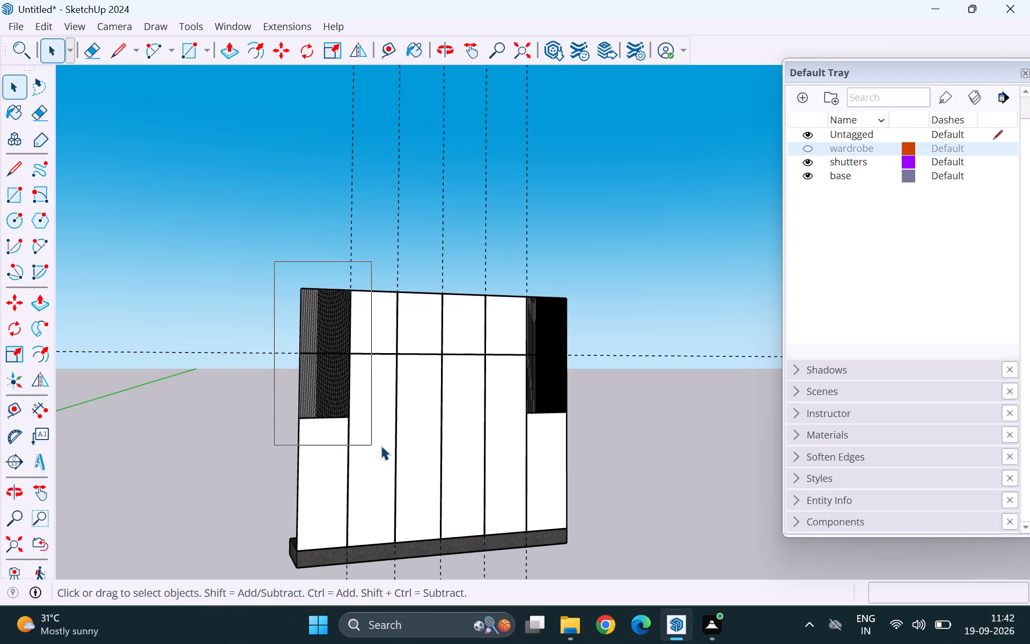
drag(381, 445, 381, 444)
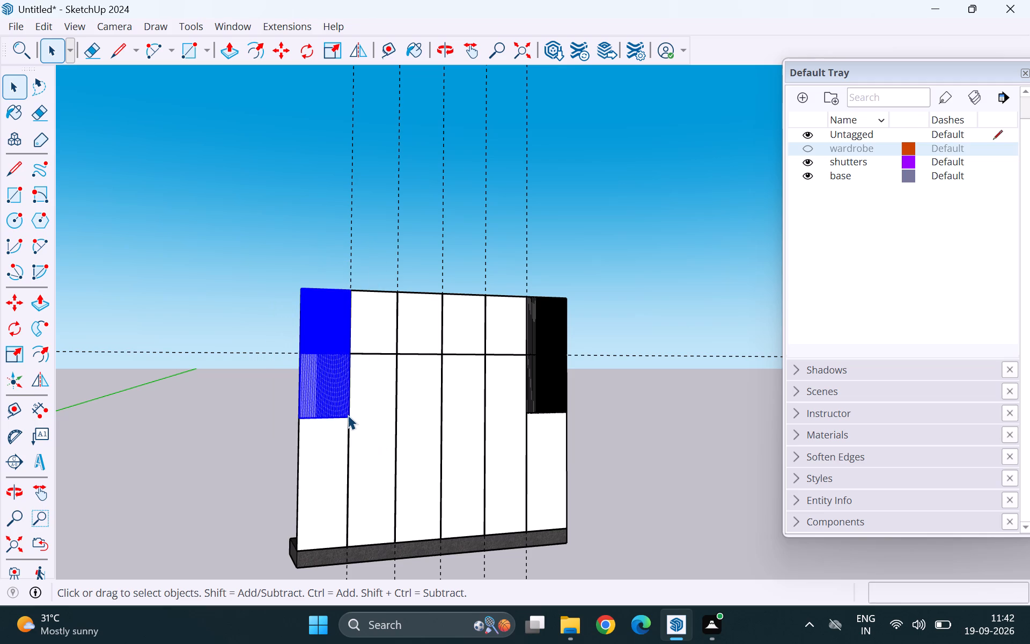
click(234, 287)
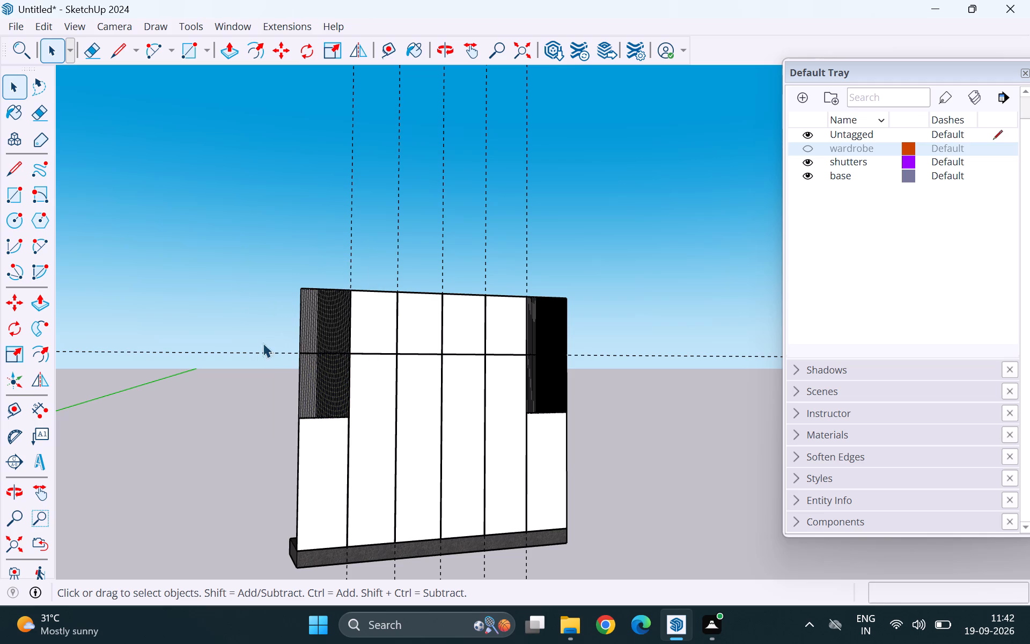
Copy the first lower shutter's fluting component about 2' 3 7/8" down from its bottom outer corner.
scroll(309, 363, up, 9)
drag(257, 328, 286, 431)
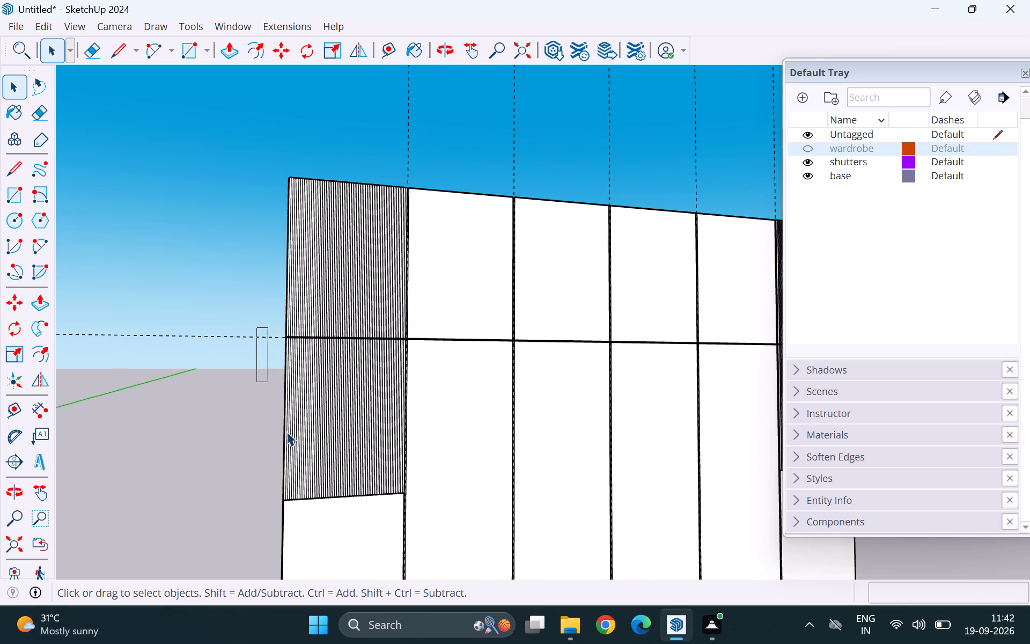
drag(286, 431, 420, 519)
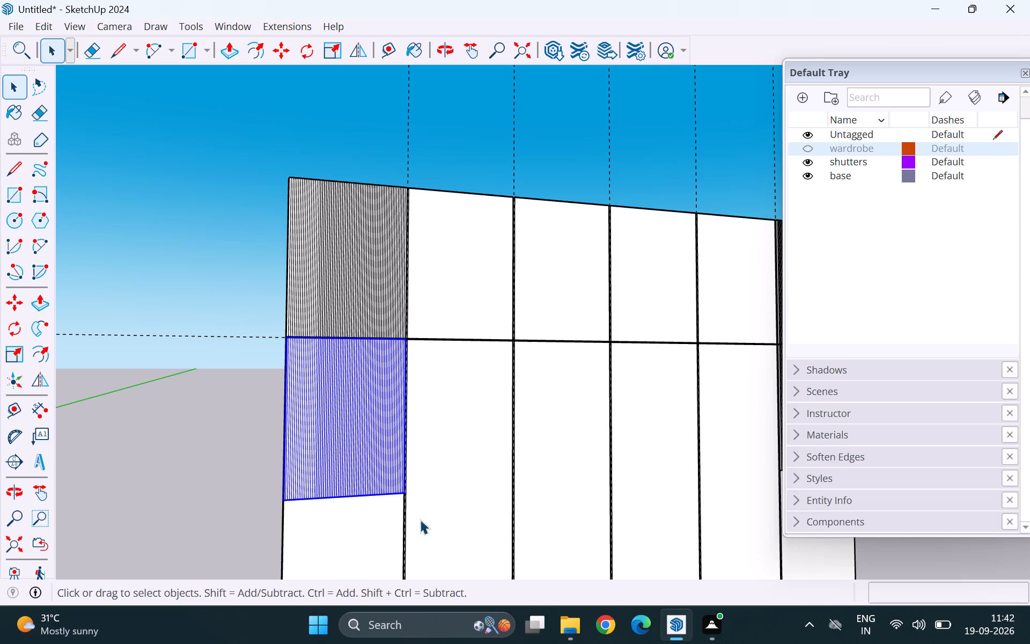
key(m)
scroll(434, 394, down, 5)
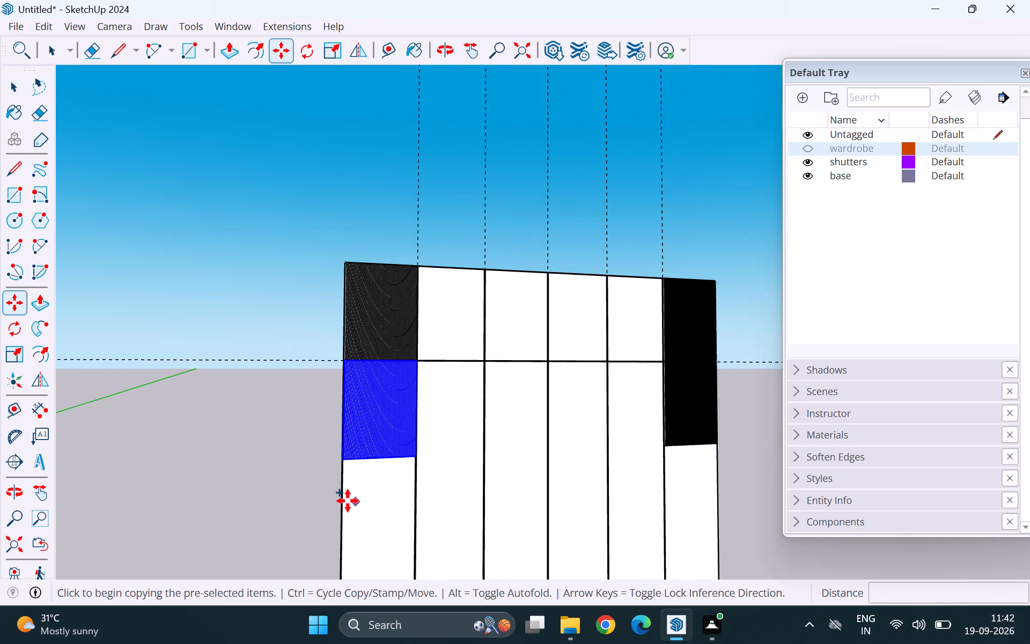
middle_drag(348, 501, 468, 498)
scroll(343, 470, up, 6)
scroll(397, 467, up, 5)
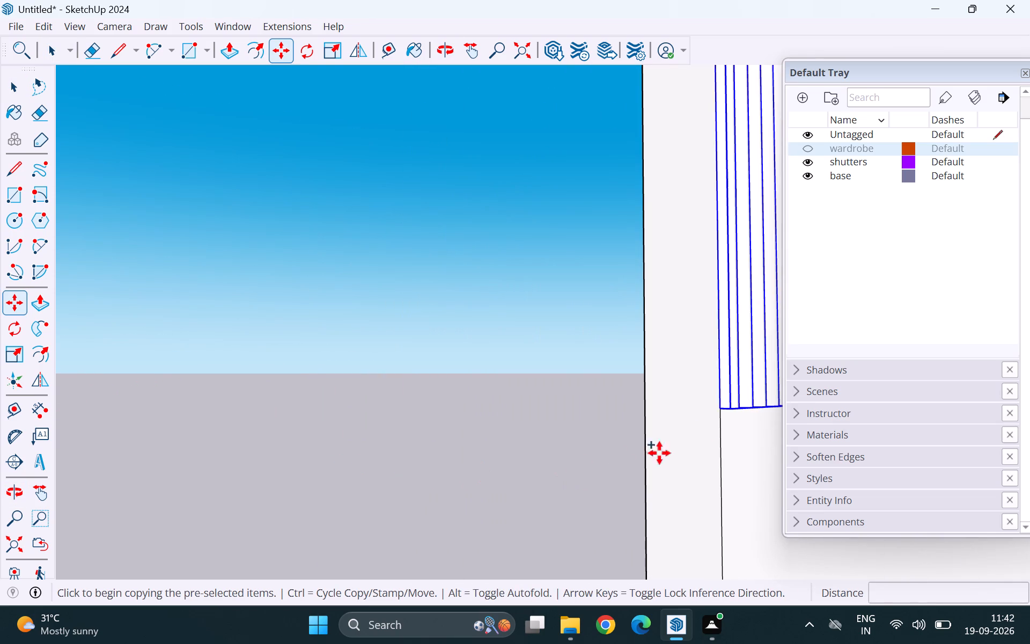
click(717, 408)
scroll(549, 376, down, 10)
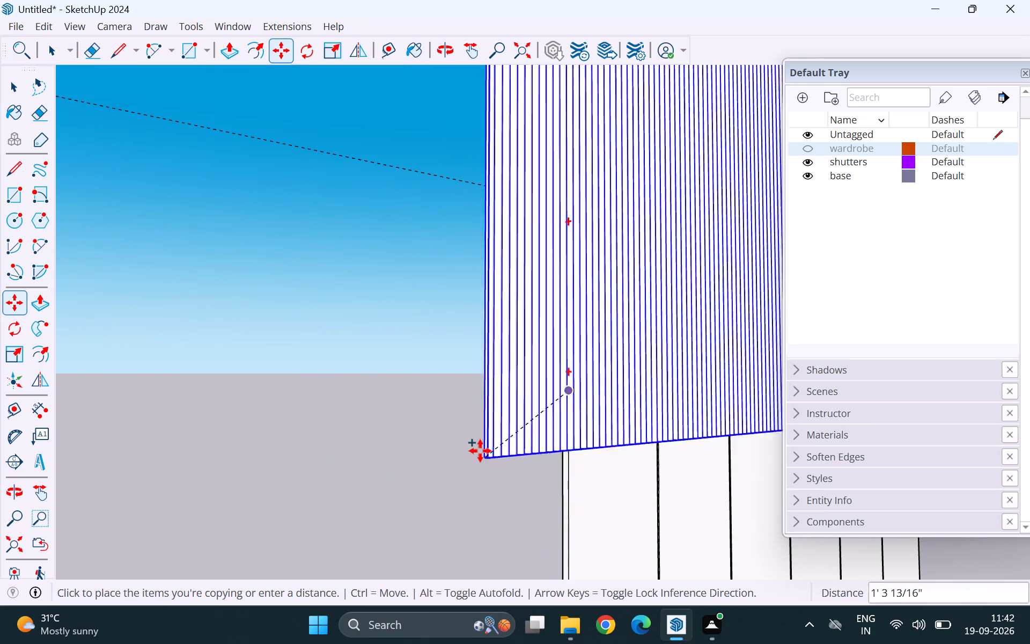
scroll(480, 451, down, 4)
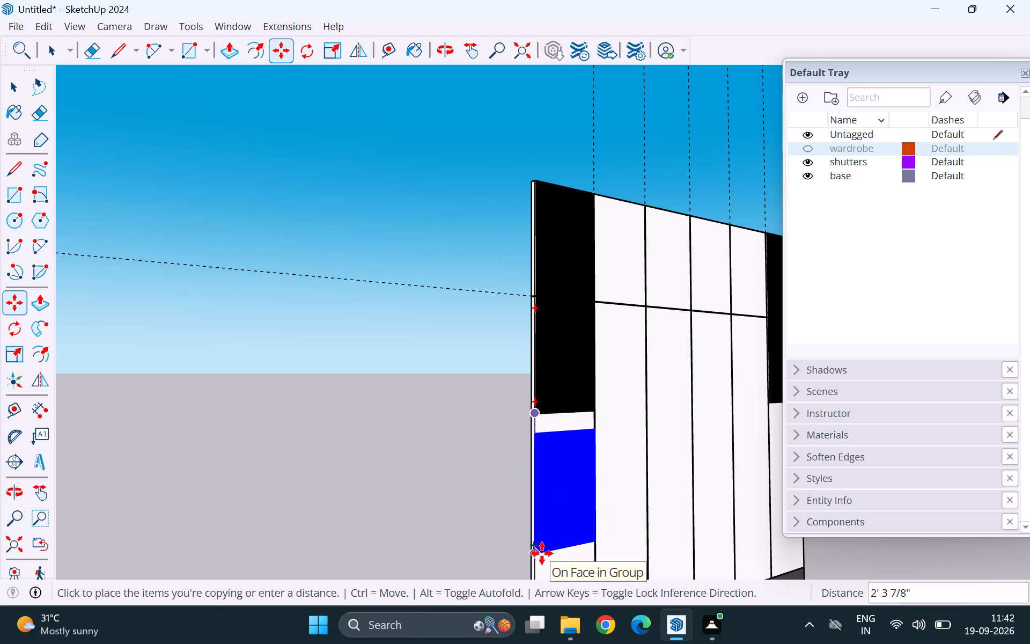
click(542, 553)
Move the copied fluting up about 4 1/16" so its top outer corner meets the bottom corner of the run above.
scroll(530, 418, up, 10)
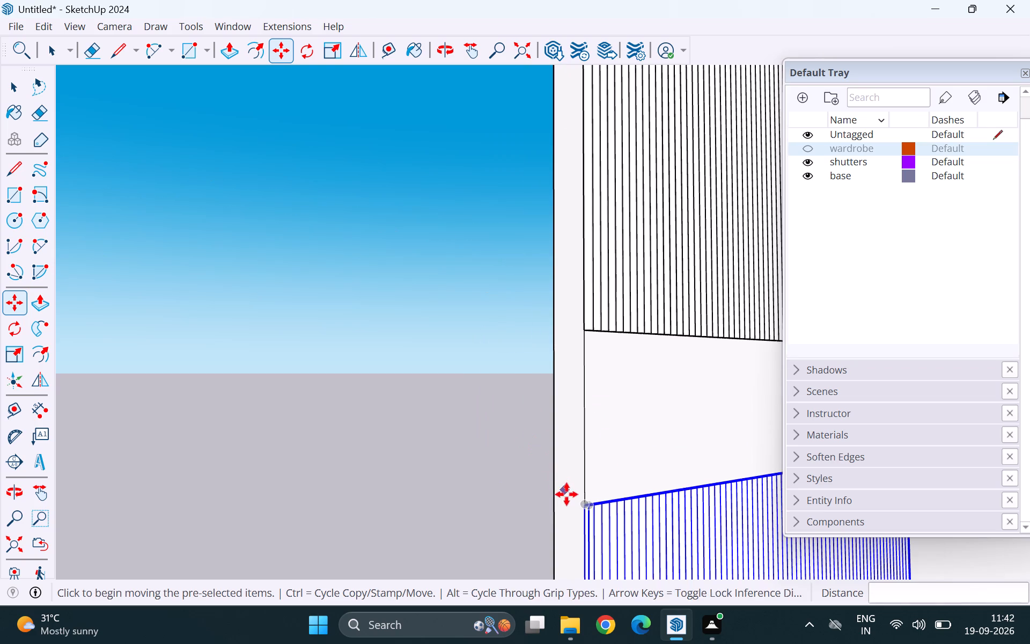
scroll(579, 503, up, 10)
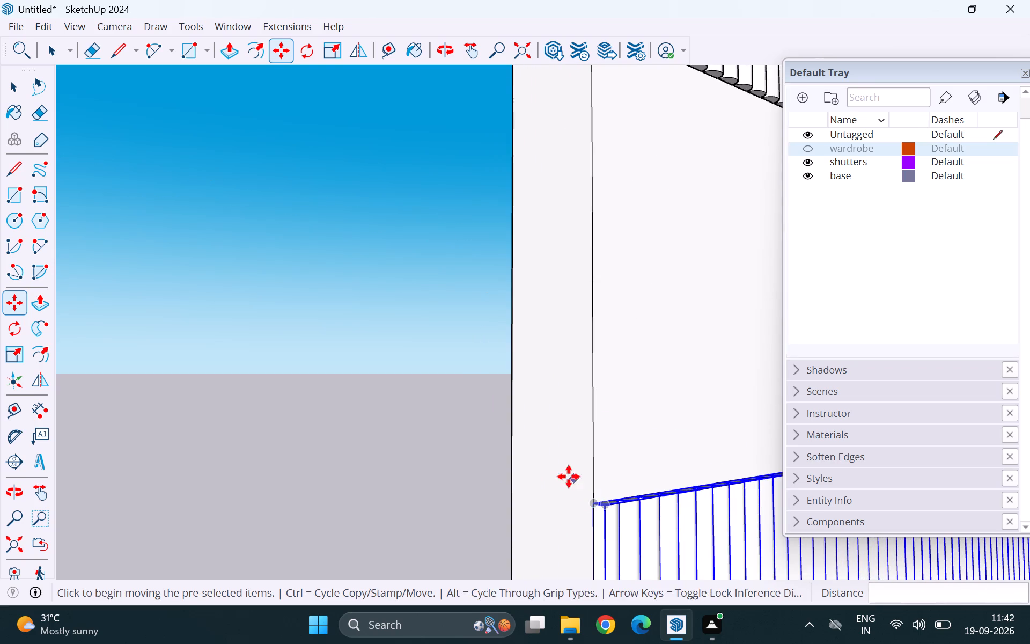
scroll(587, 499, up, 2)
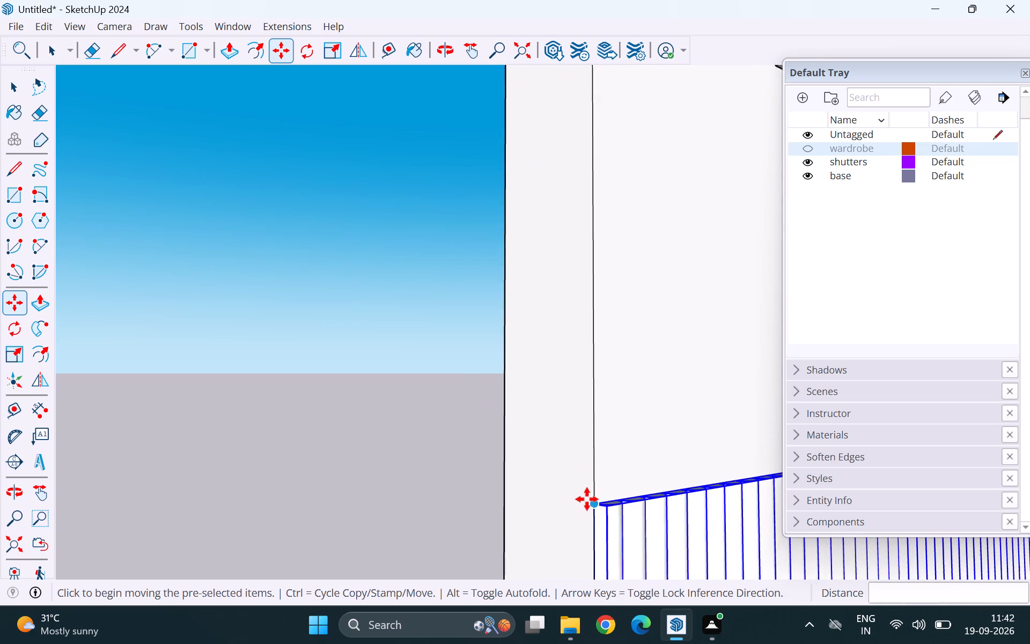
scroll(587, 499, up, 7)
click(606, 511)
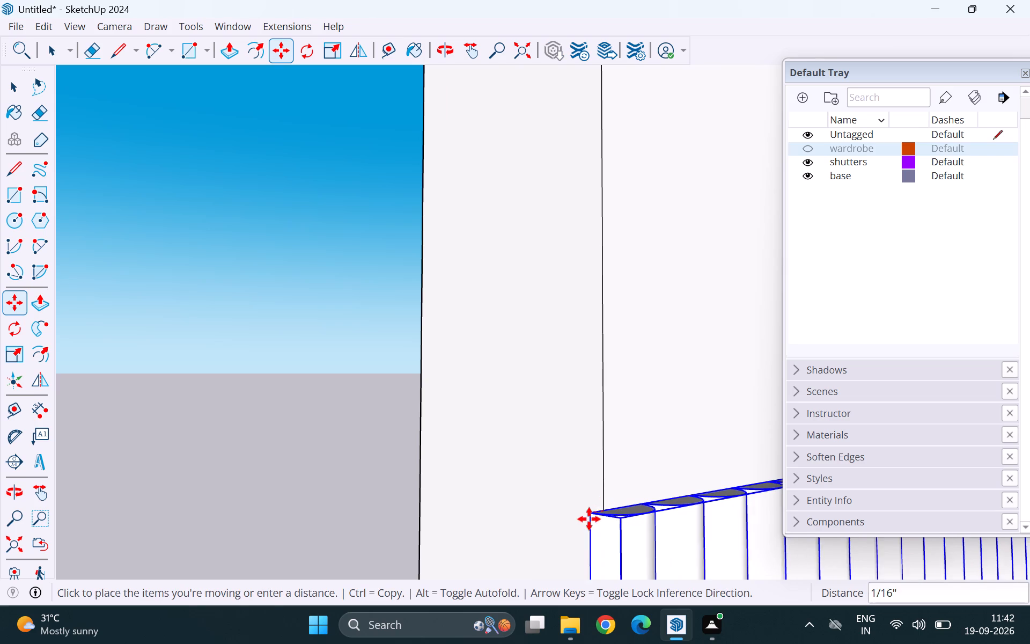
scroll(589, 519, down, 17)
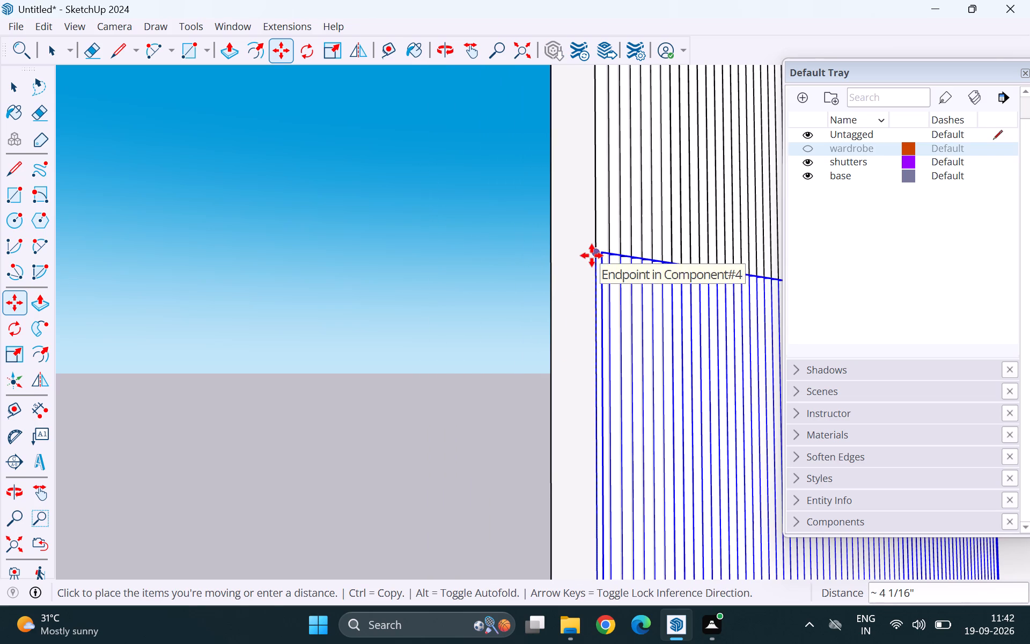
click(592, 255)
scroll(480, 298, down, 11)
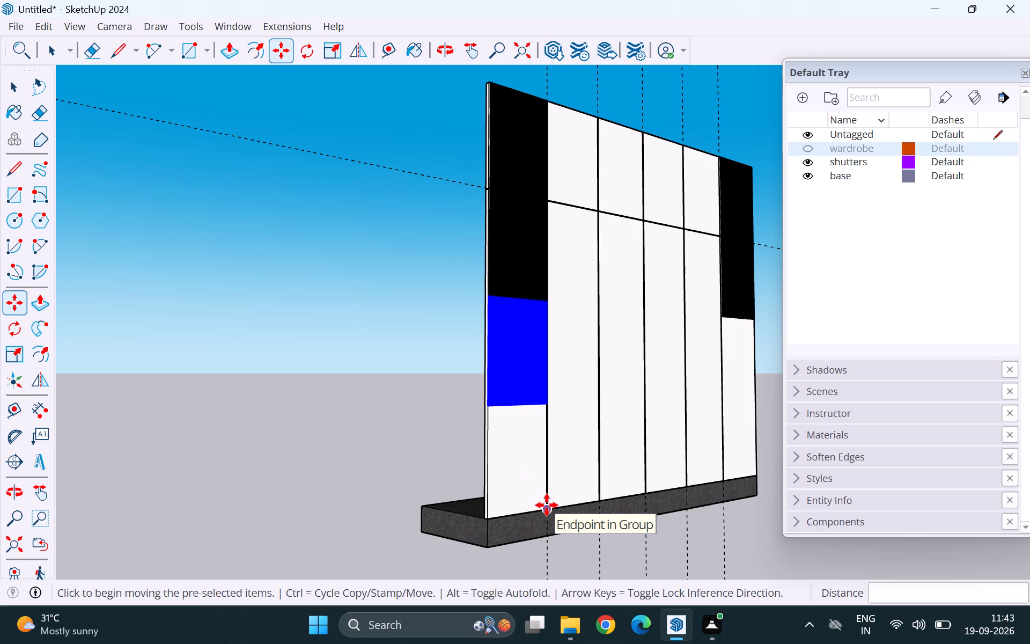
Copy the first shutter's new fluting section 1' 11 7/8" down to the bottom of that run, and clear the selection.
middle_drag(461, 466, 531, 481)
scroll(527, 283, up, 5)
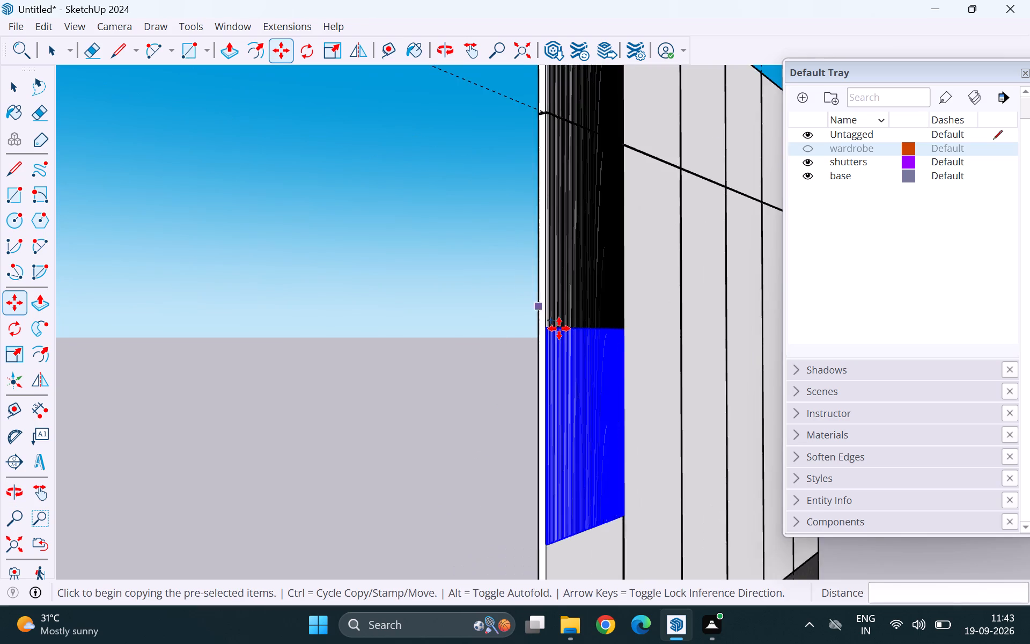
scroll(560, 327, up, 20)
scroll(560, 327, up, 7)
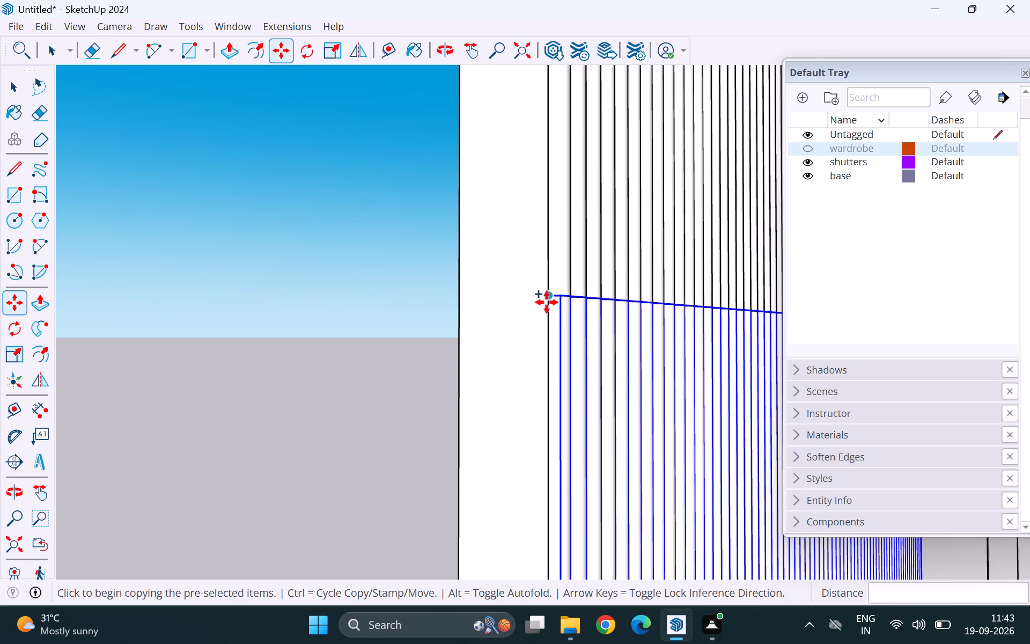
click(547, 296)
scroll(467, 265, down, 20)
scroll(467, 265, down, 2)
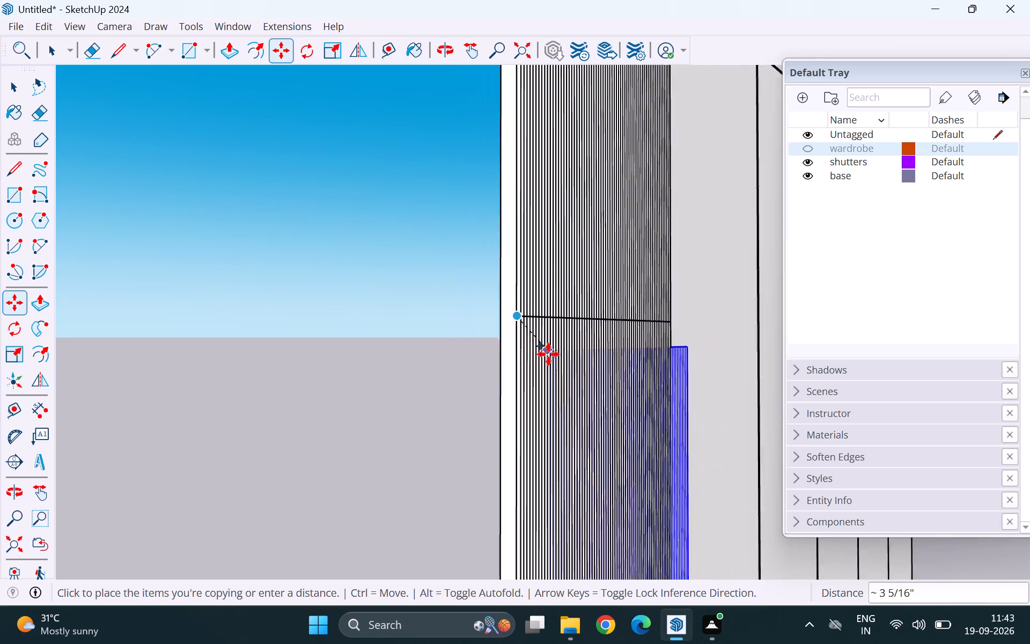
scroll(548, 354, down, 14)
scroll(558, 509, up, 5)
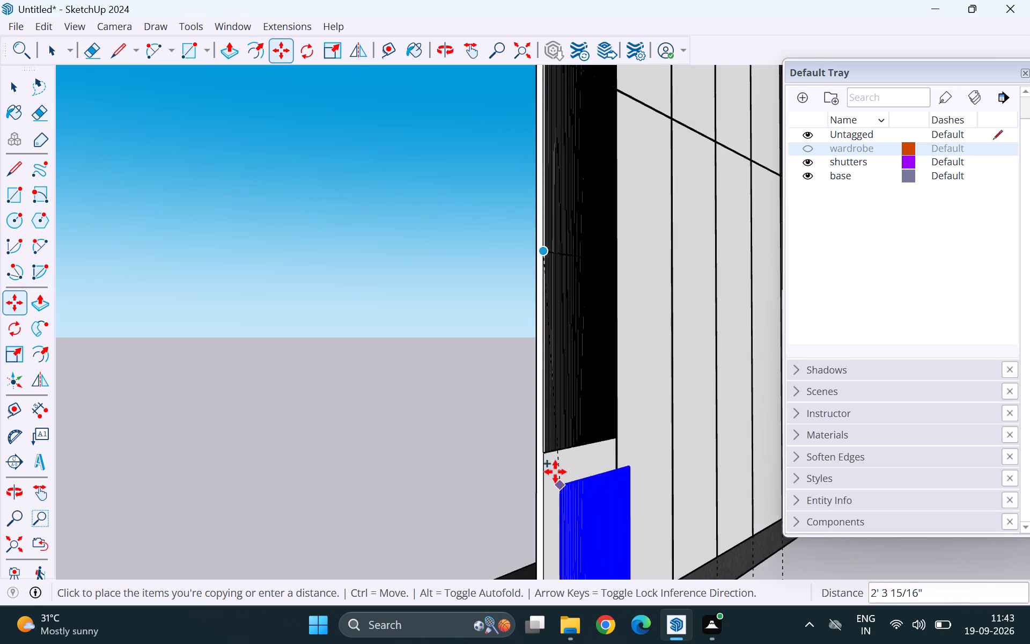
scroll(551, 465, up, 17)
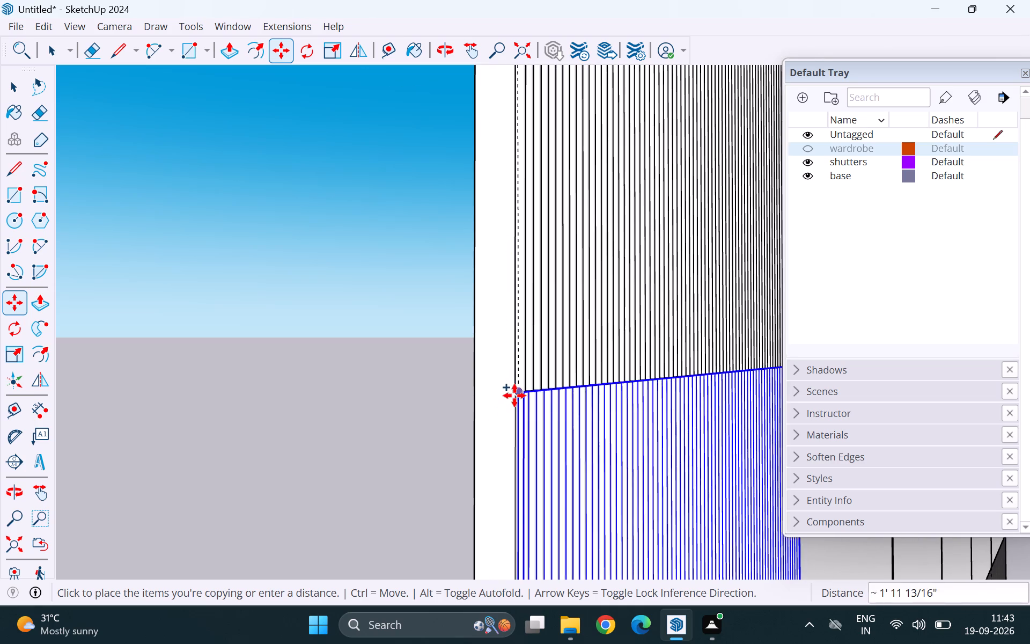
scroll(510, 399, up, 8)
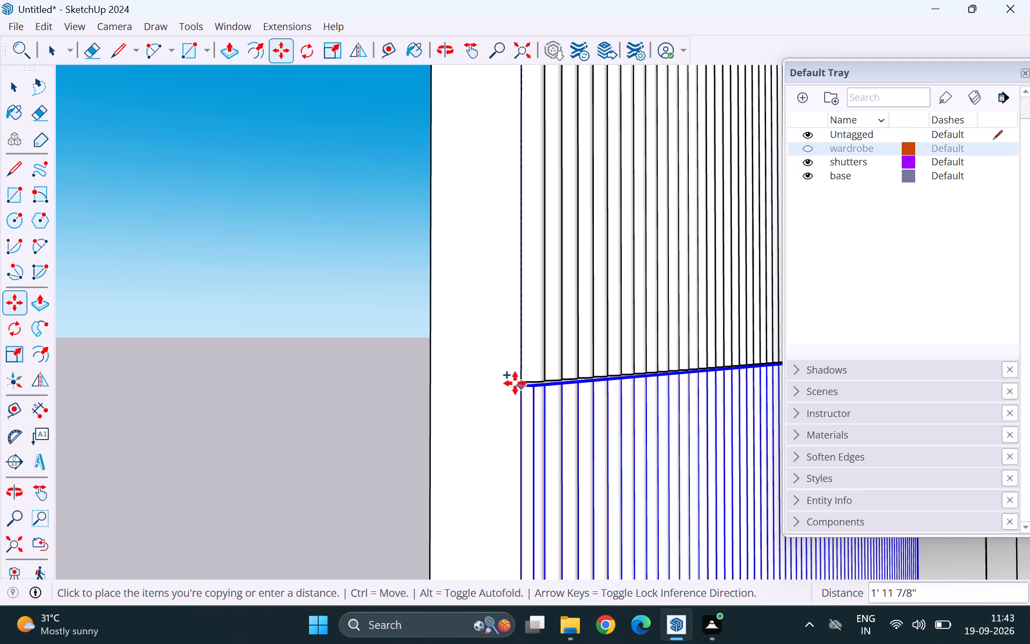
click(516, 382)
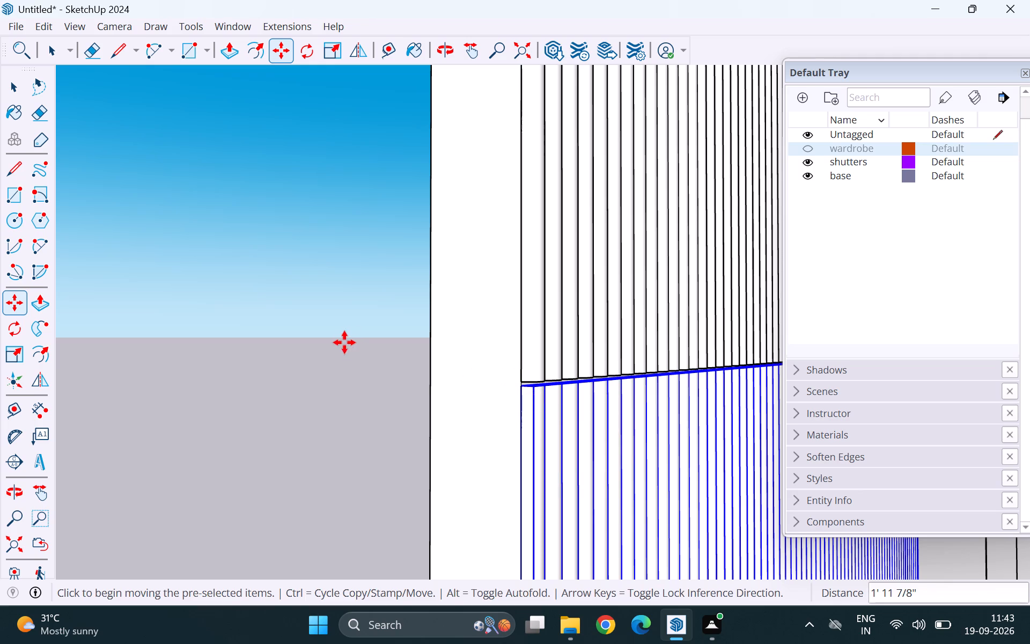
key(space)
click(306, 333)
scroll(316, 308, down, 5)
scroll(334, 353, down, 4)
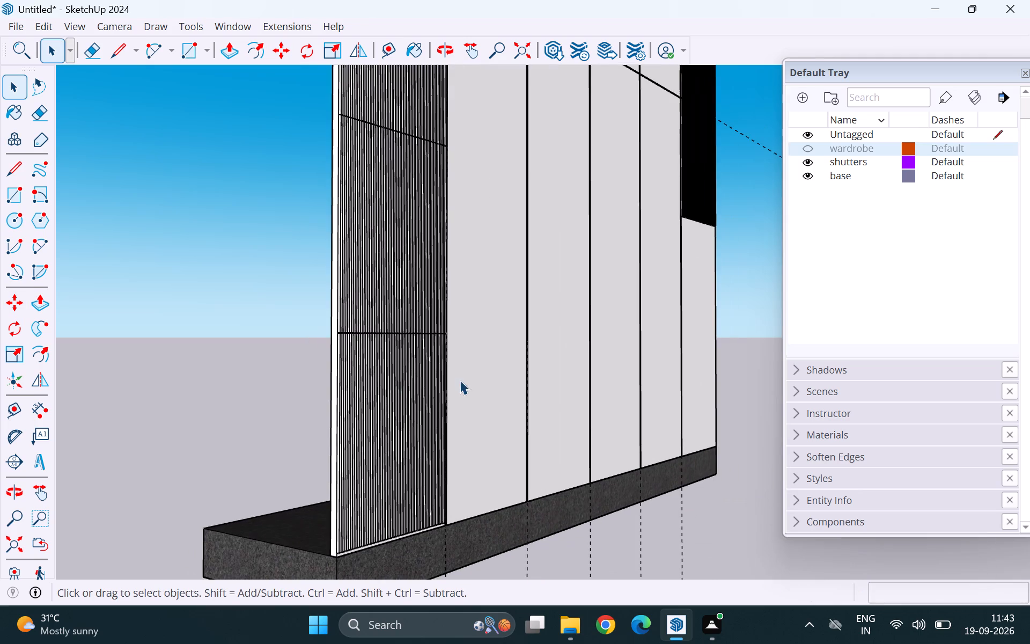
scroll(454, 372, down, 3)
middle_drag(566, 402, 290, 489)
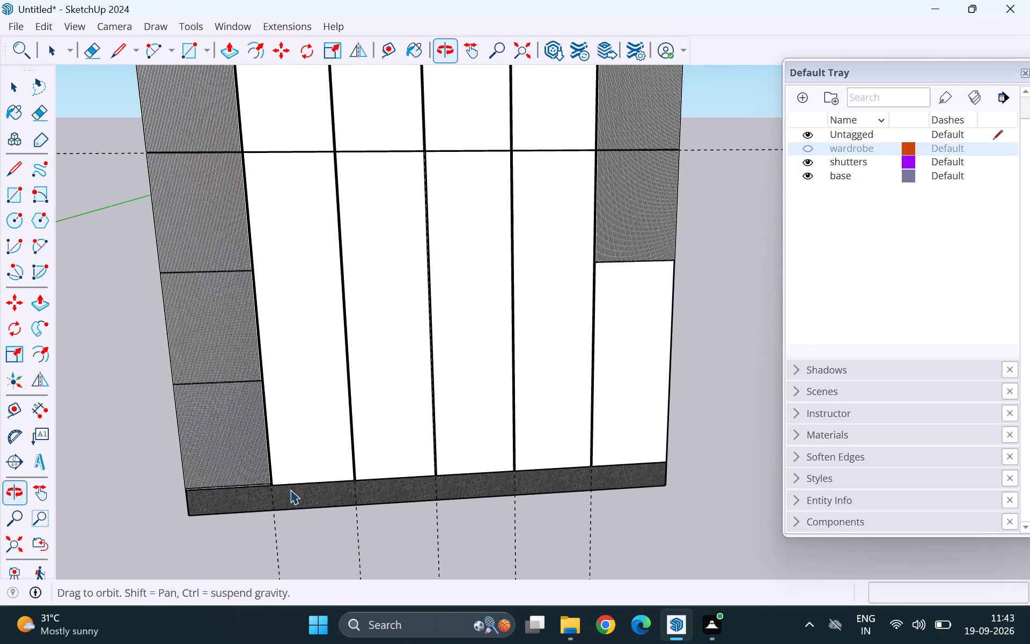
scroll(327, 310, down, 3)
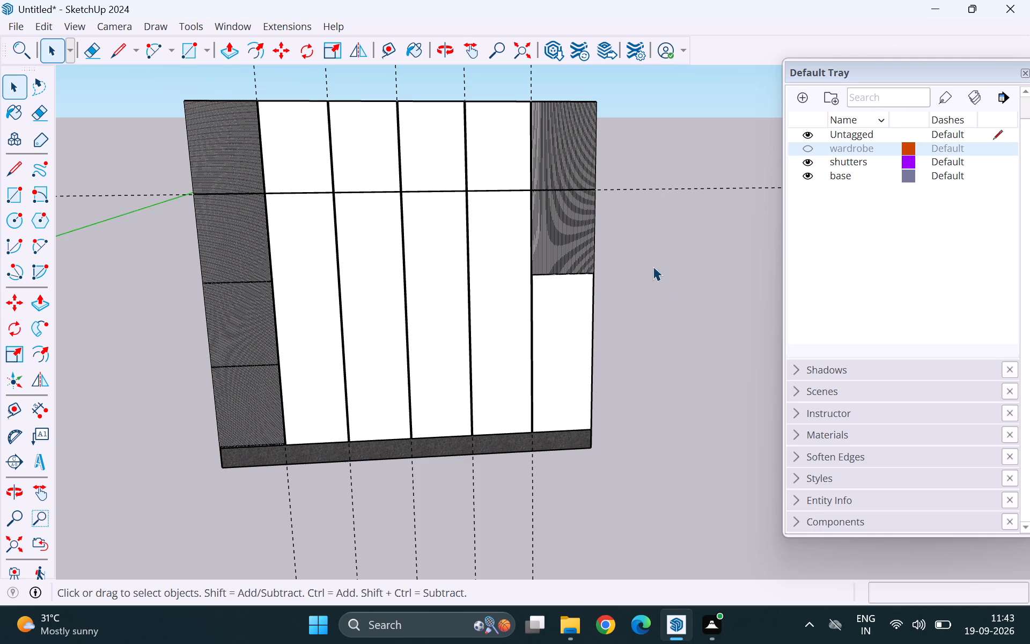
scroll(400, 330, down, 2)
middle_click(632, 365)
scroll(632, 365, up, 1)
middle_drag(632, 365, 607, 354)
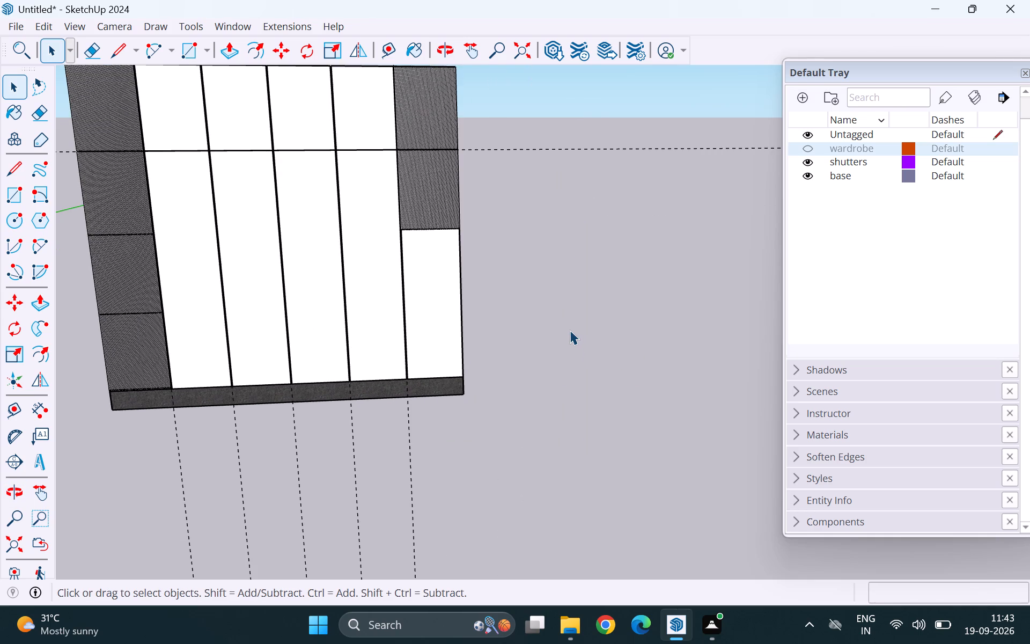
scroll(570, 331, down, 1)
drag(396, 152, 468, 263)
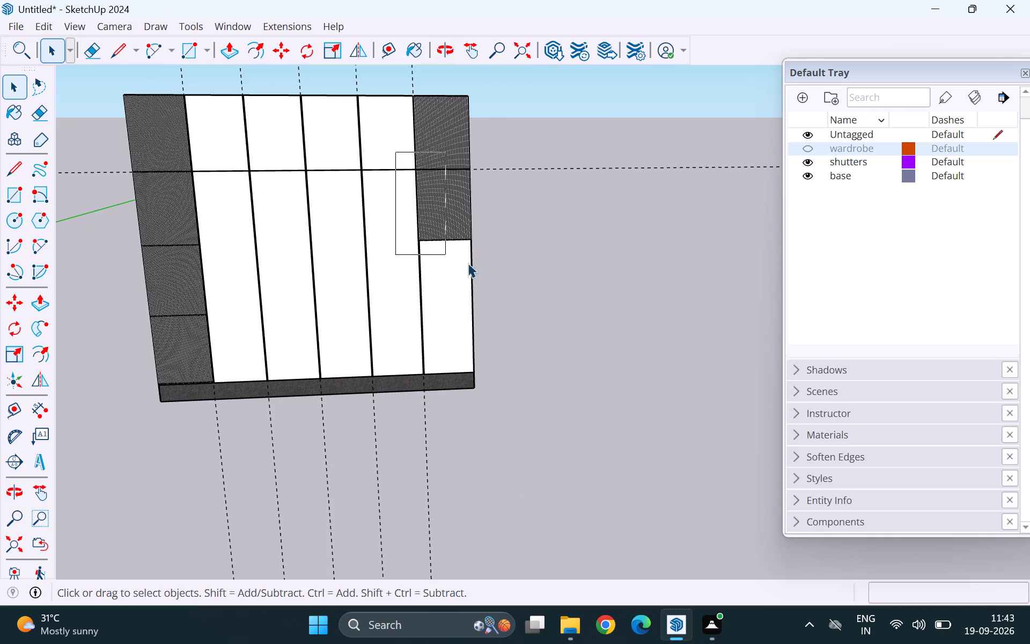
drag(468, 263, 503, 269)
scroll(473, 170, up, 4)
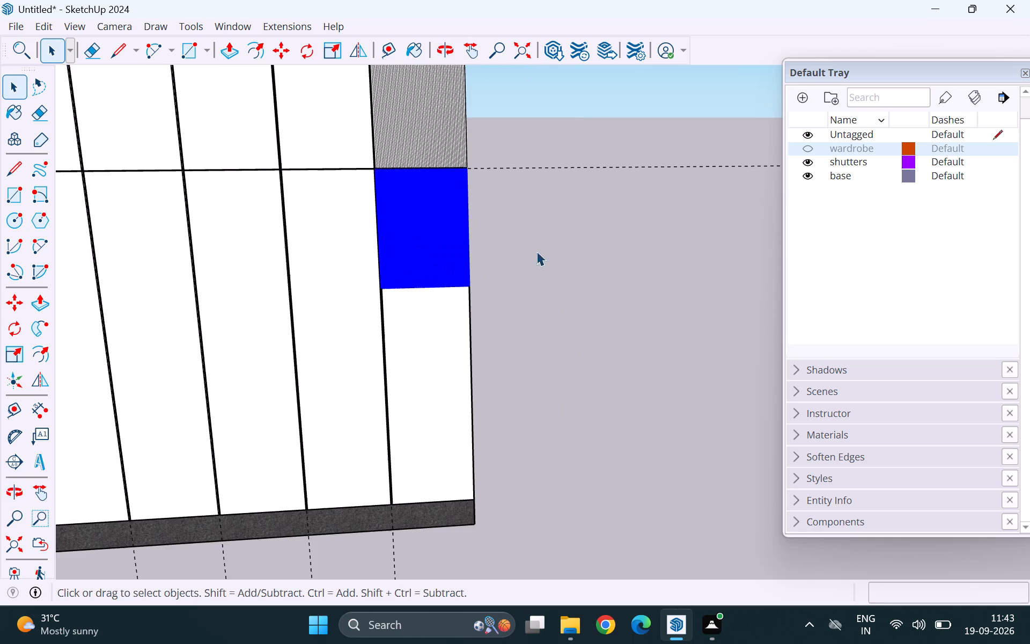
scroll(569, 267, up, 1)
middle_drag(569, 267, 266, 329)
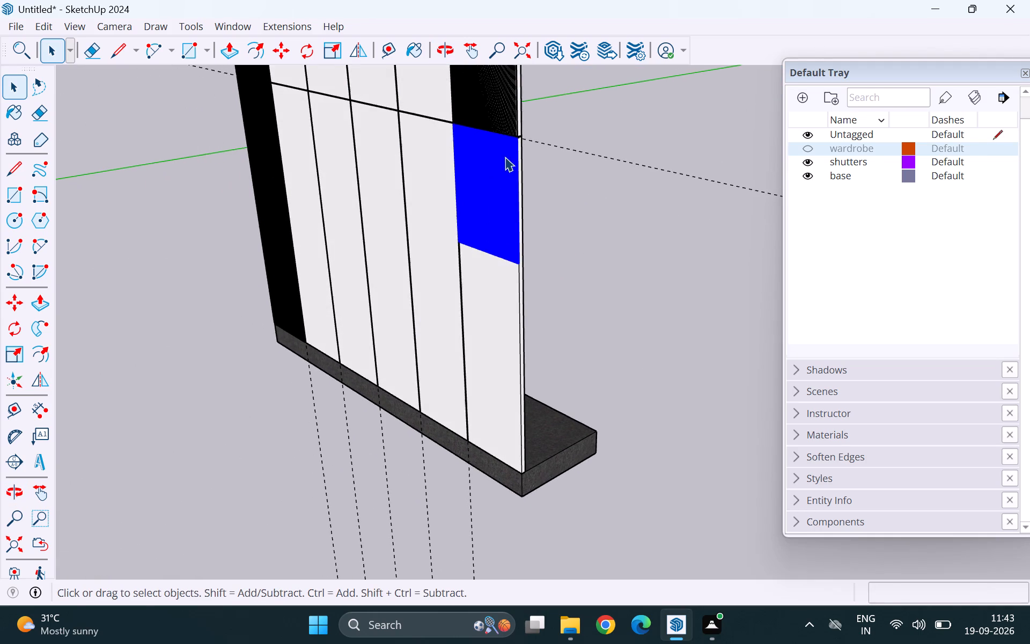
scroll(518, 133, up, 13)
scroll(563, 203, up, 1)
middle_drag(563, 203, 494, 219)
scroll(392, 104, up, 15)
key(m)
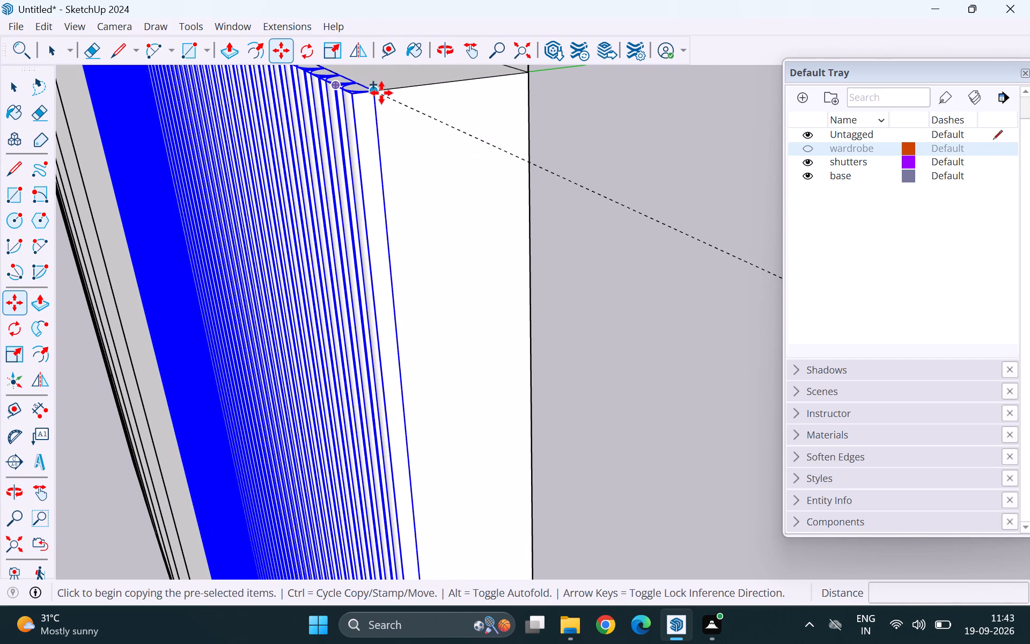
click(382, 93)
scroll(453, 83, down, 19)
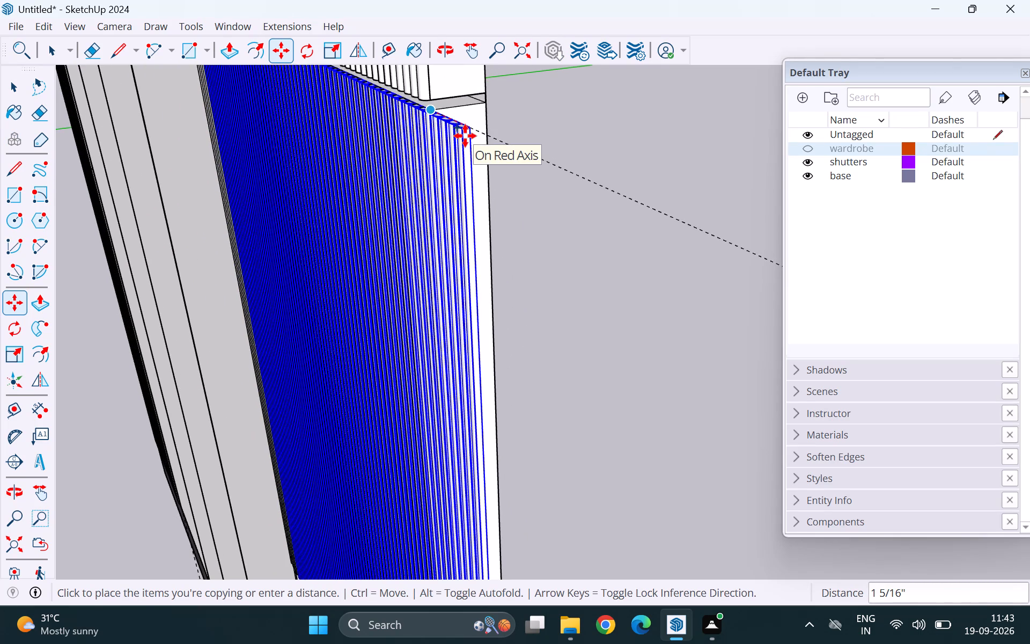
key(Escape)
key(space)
Copy the last lower shutter's fluting section about 4' 3/16" down so its bottom outer corner meets the shutter's bottom corner.
scroll(571, 144, down, 11)
middle_drag(508, 312, 661, 325)
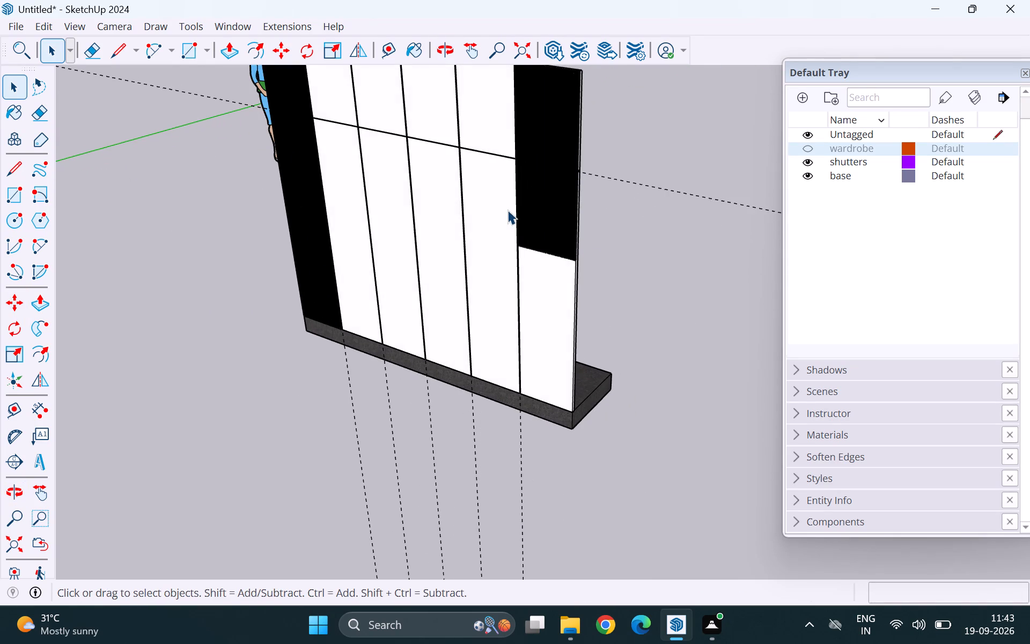
middle_drag(516, 213, 596, 218)
drag(477, 141, 557, 283)
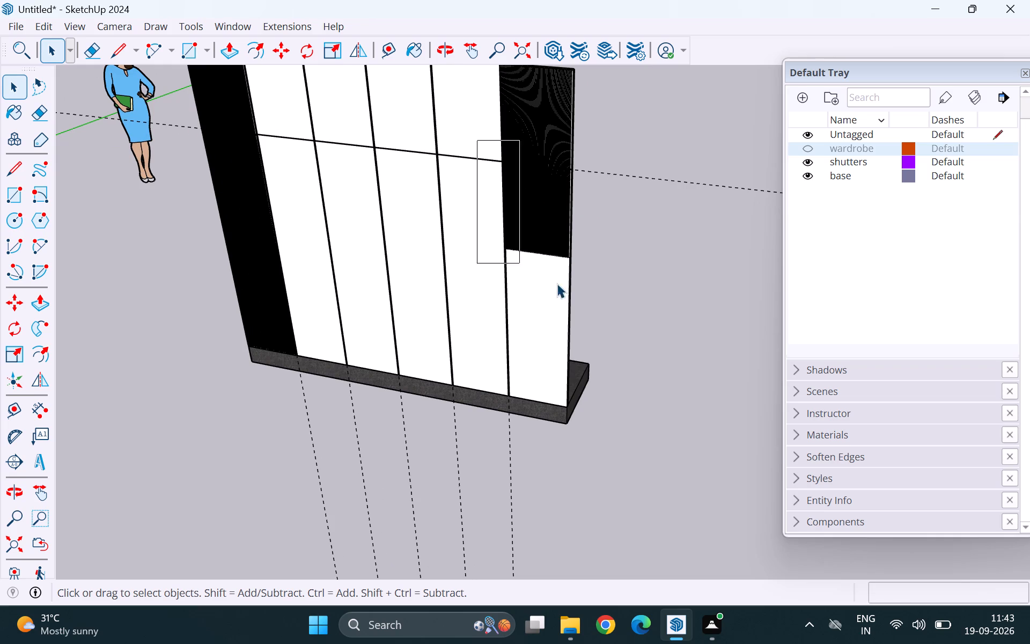
drag(557, 283, 595, 287)
middle_drag(641, 205, 421, 216)
scroll(574, 171, up, 6)
scroll(592, 188, up, 16)
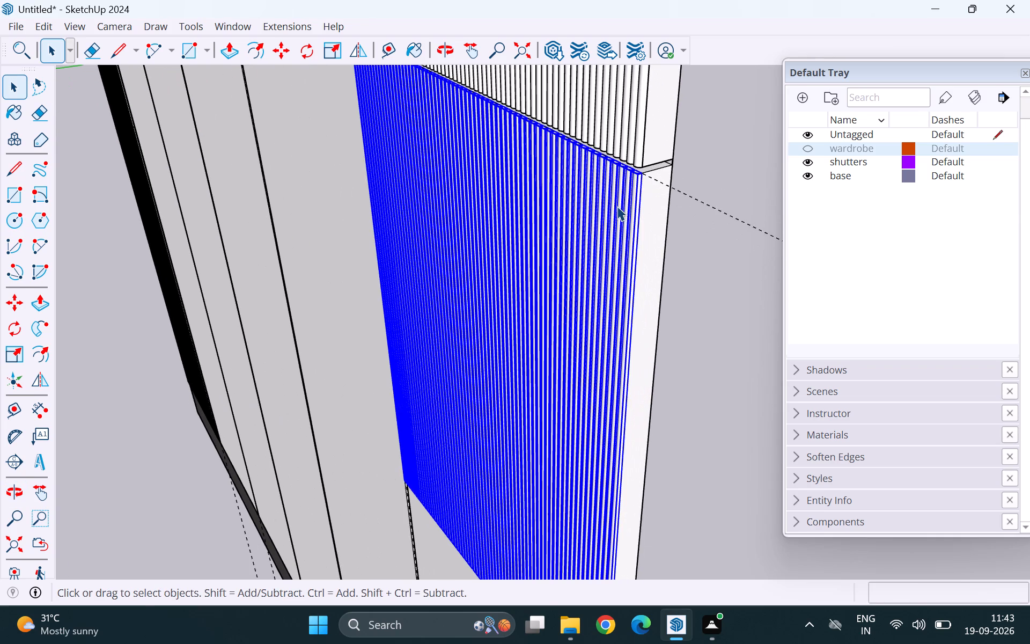
key(m)
scroll(591, 150, down, 11)
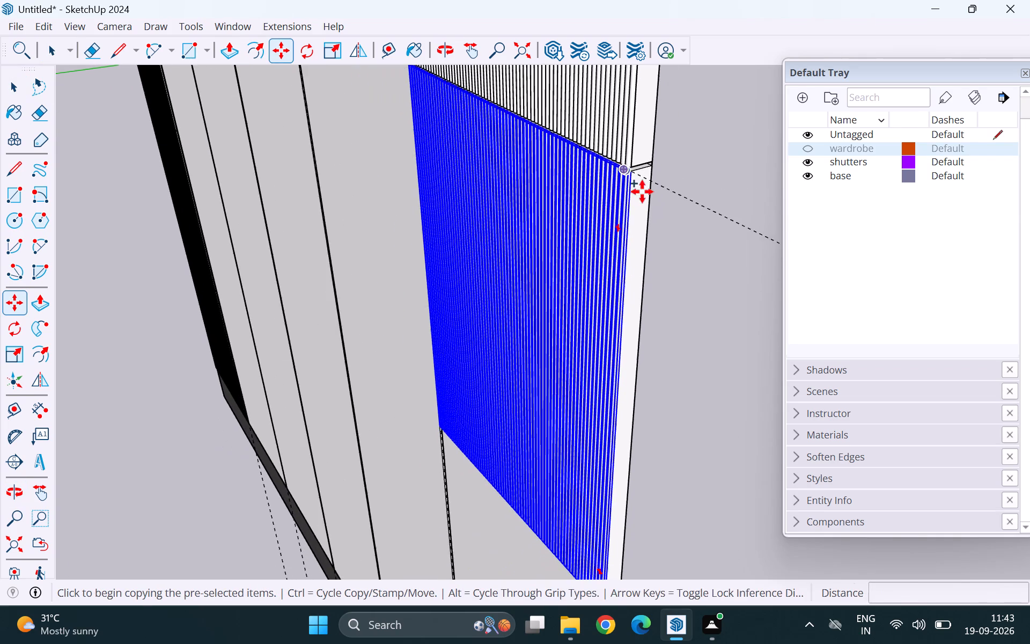
scroll(642, 192, down, 17)
scroll(678, 332, up, 12)
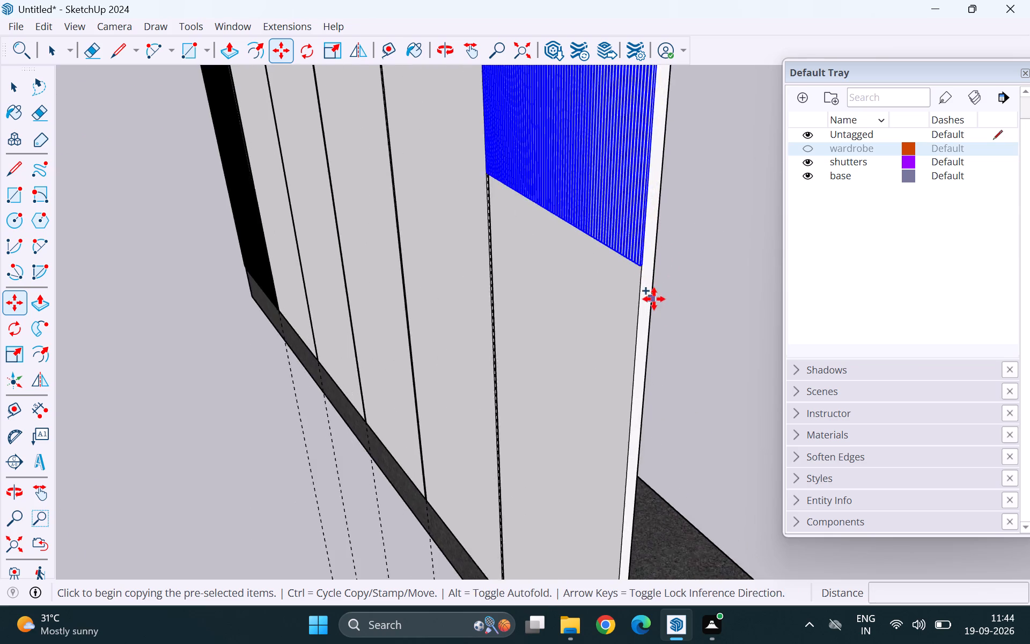
scroll(644, 277, up, 17)
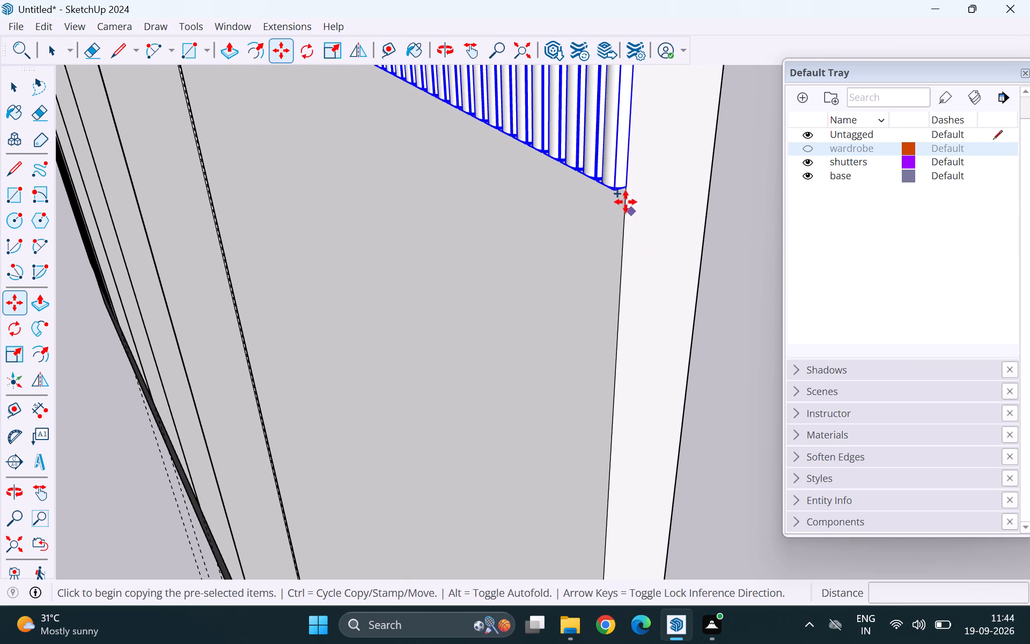
click(630, 195)
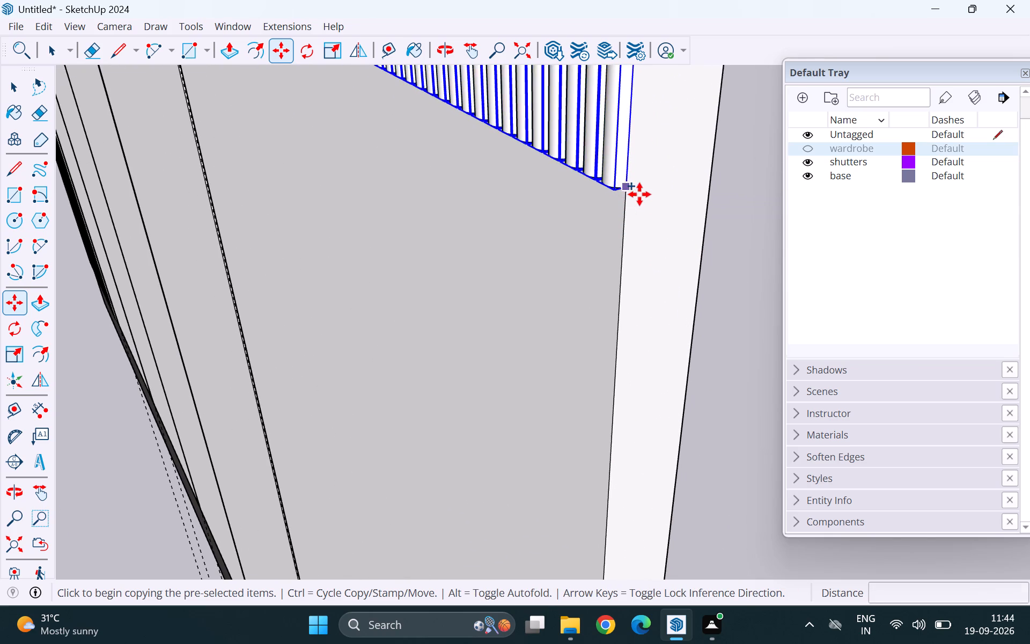
scroll(656, 206, down, 20)
scroll(656, 206, down, 13)
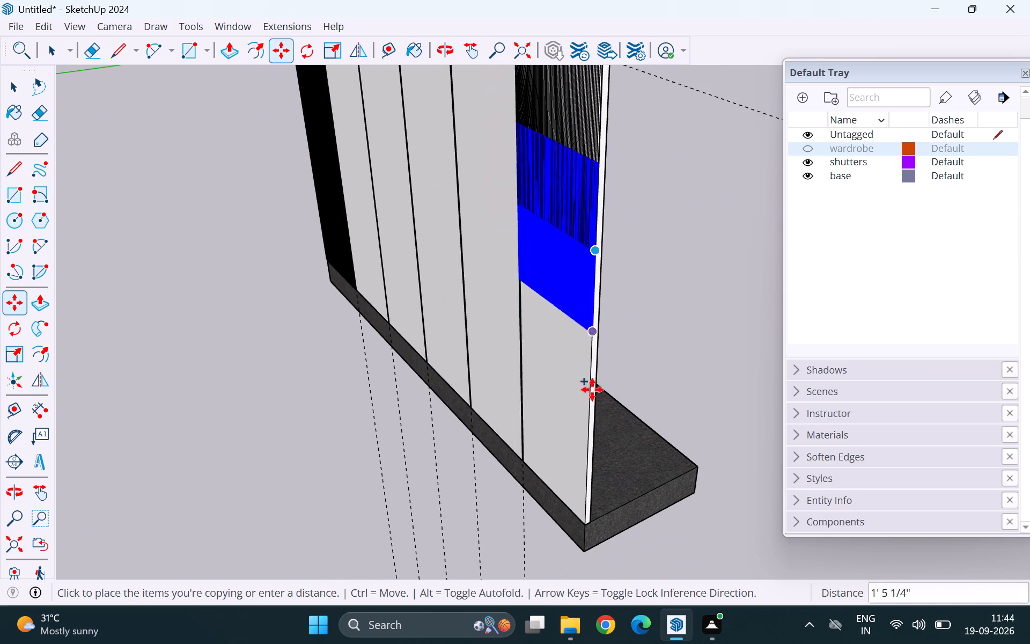
scroll(584, 519, up, 16)
scroll(580, 522, up, 5)
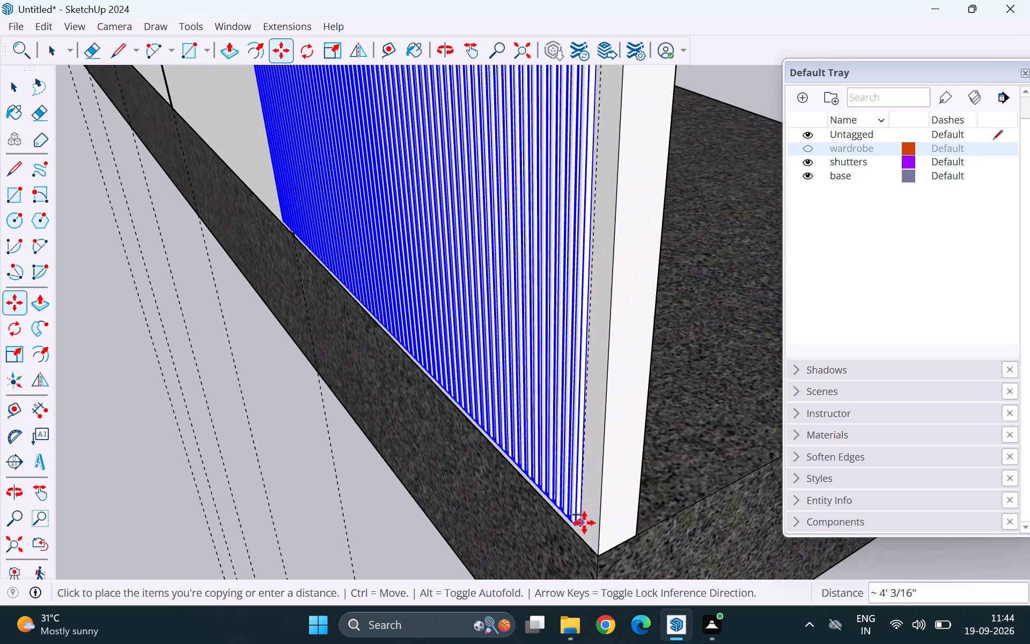
click(601, 553)
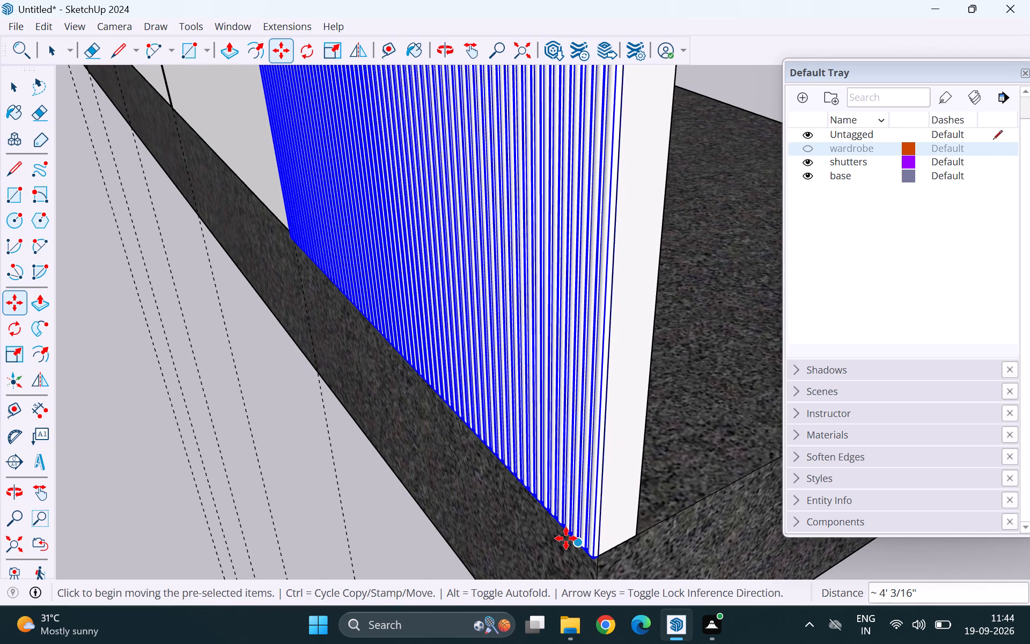
text(1/)
key(Return)
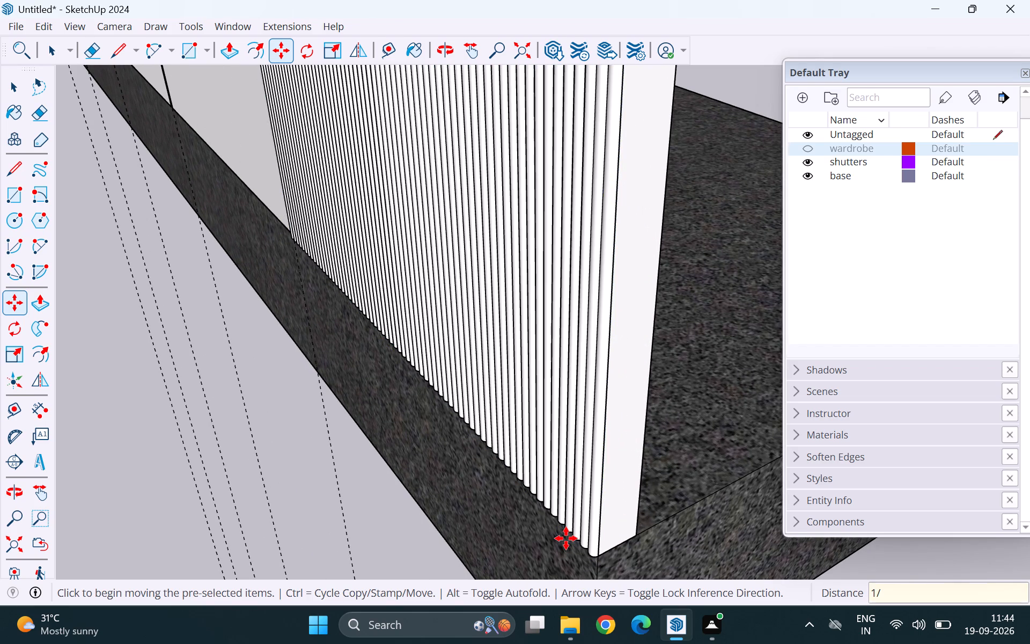
scroll(523, 539, down, 20)
scroll(523, 539, down, 3)
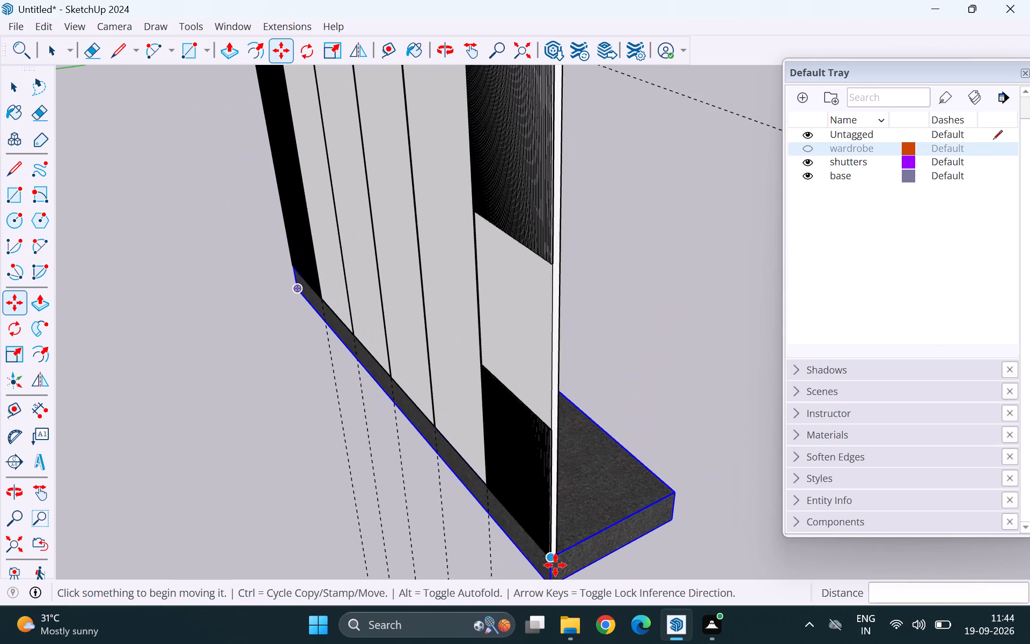
key(space)
Copy the last shutter's bottom fluting section about 2' 5/16" up to the bottom corner of the run above, and clear the selection.
scroll(635, 402, down, 5)
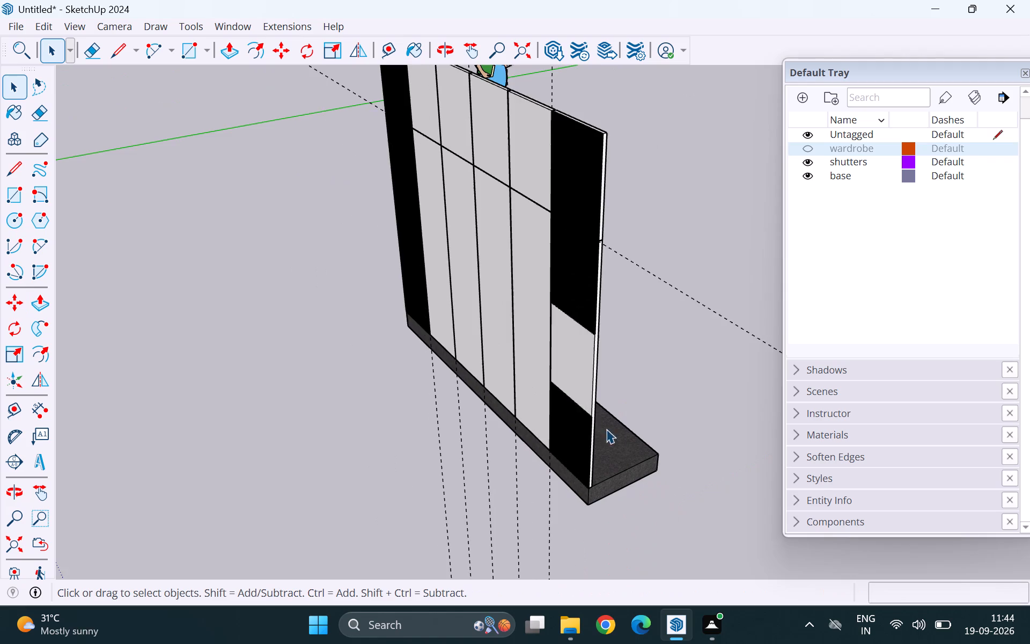
middle_drag(506, 448, 867, 396)
middle_drag(713, 487, 693, 396)
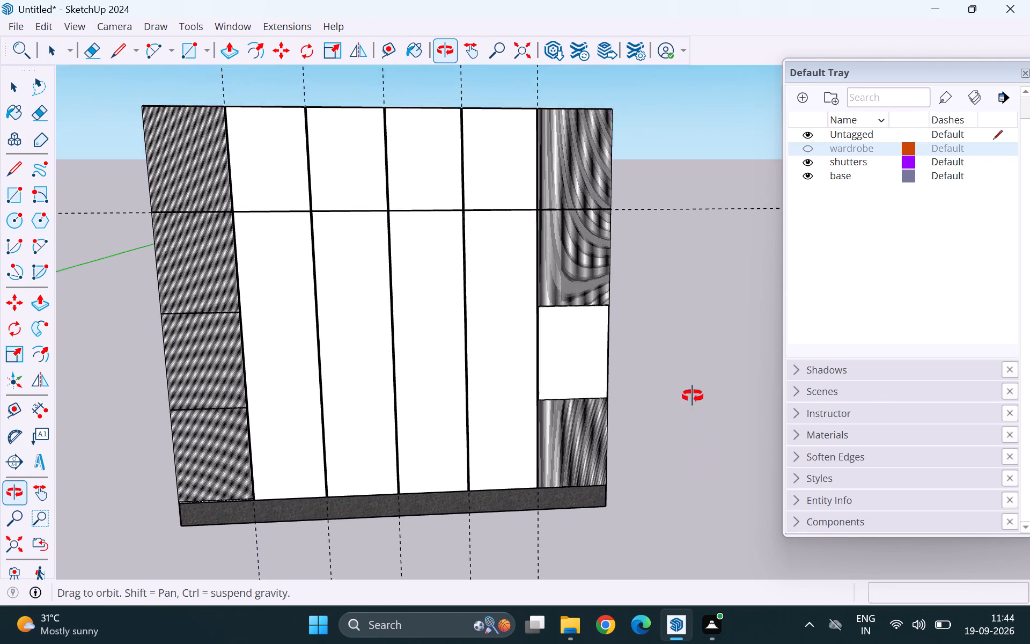
middle_drag(693, 396, 676, 367)
drag(523, 376, 671, 540)
key(m)
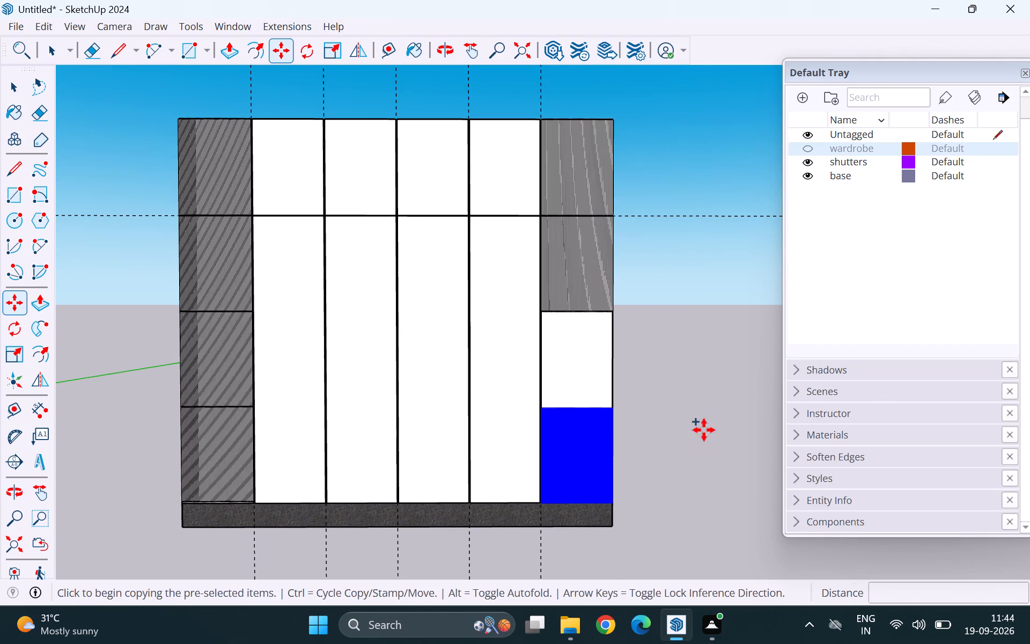
middle_drag(704, 430, 264, 464)
scroll(558, 419, up, 8)
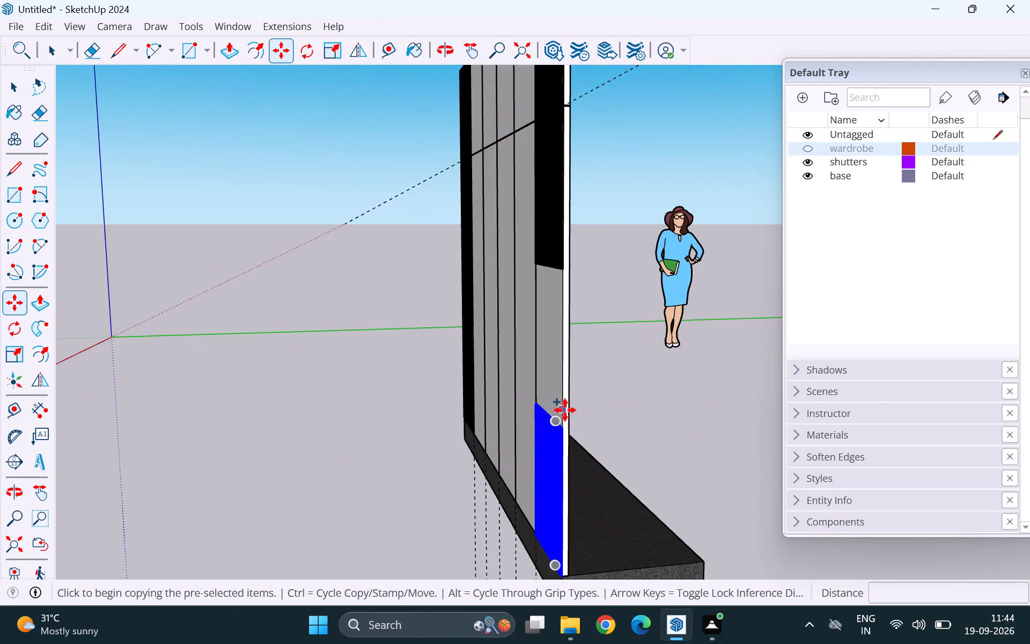
scroll(565, 410, up, 8)
scroll(551, 468, up, 15)
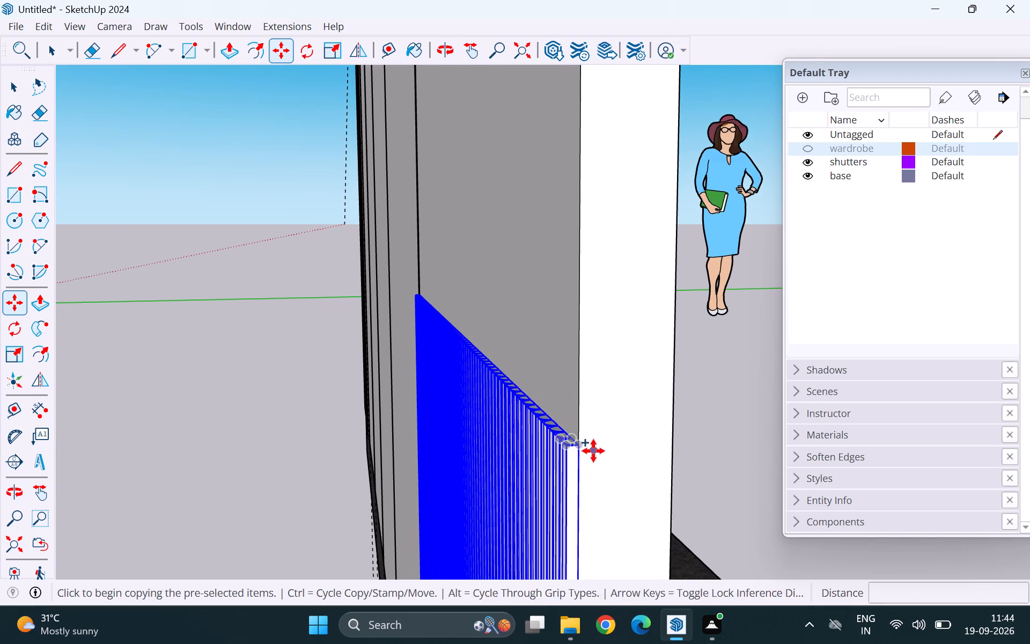
drag(584, 448, 586, 453)
scroll(595, 503, down, 10)
scroll(588, 361, down, 3)
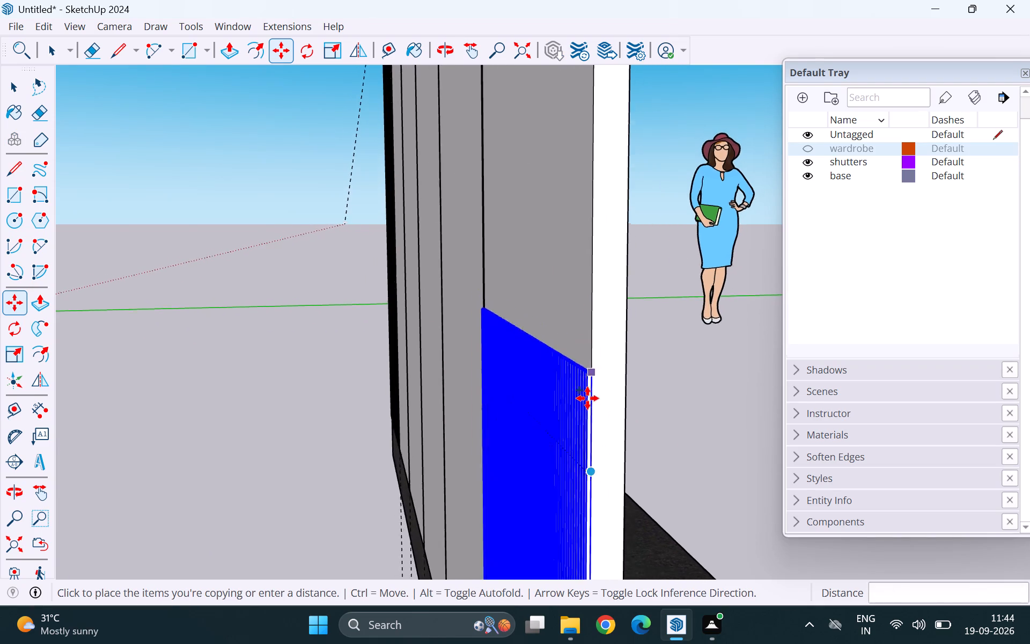
scroll(587, 398, down, 16)
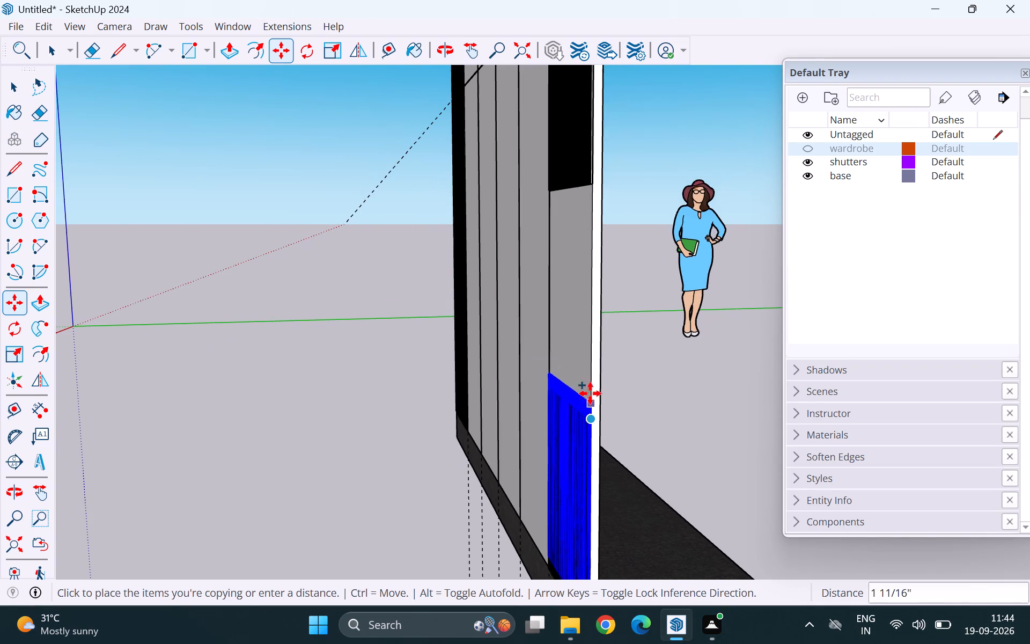
scroll(593, 185, up, 9)
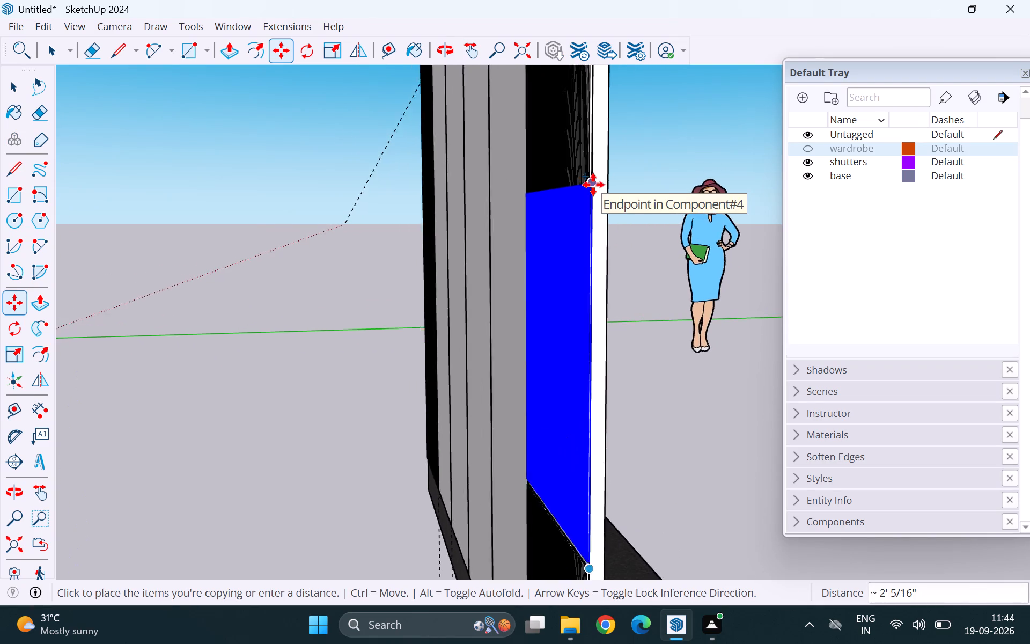
scroll(593, 185, up, 16)
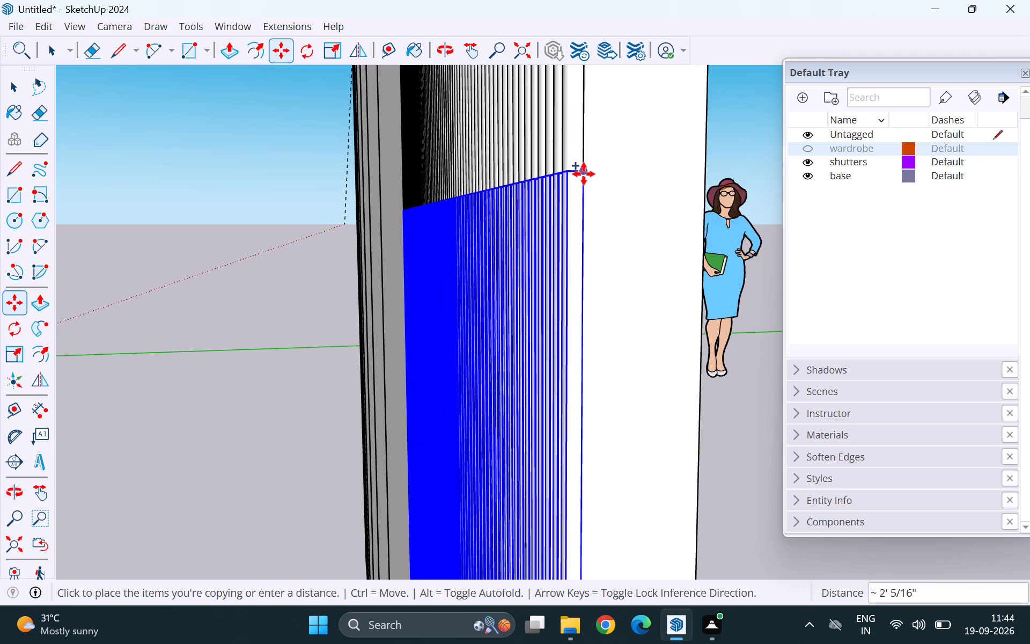
click(584, 174)
key(space)
scroll(583, 306, down, 15)
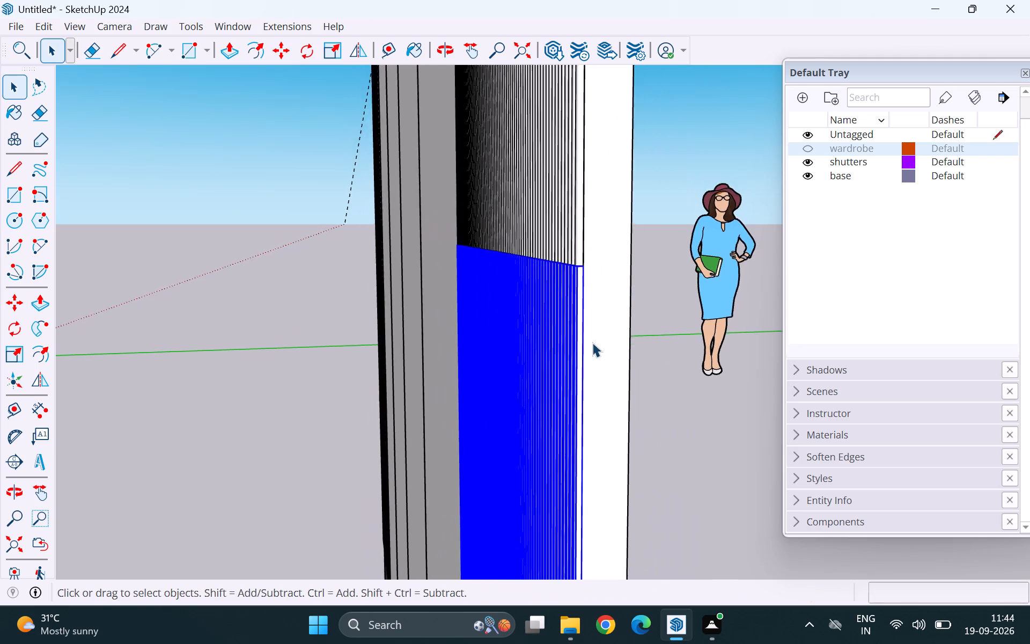
scroll(592, 342, down, 3)
click(738, 345)
Open the upper fluting component on the first outer shutter for editing.
scroll(487, 391, down, 7)
scroll(499, 383, down, 14)
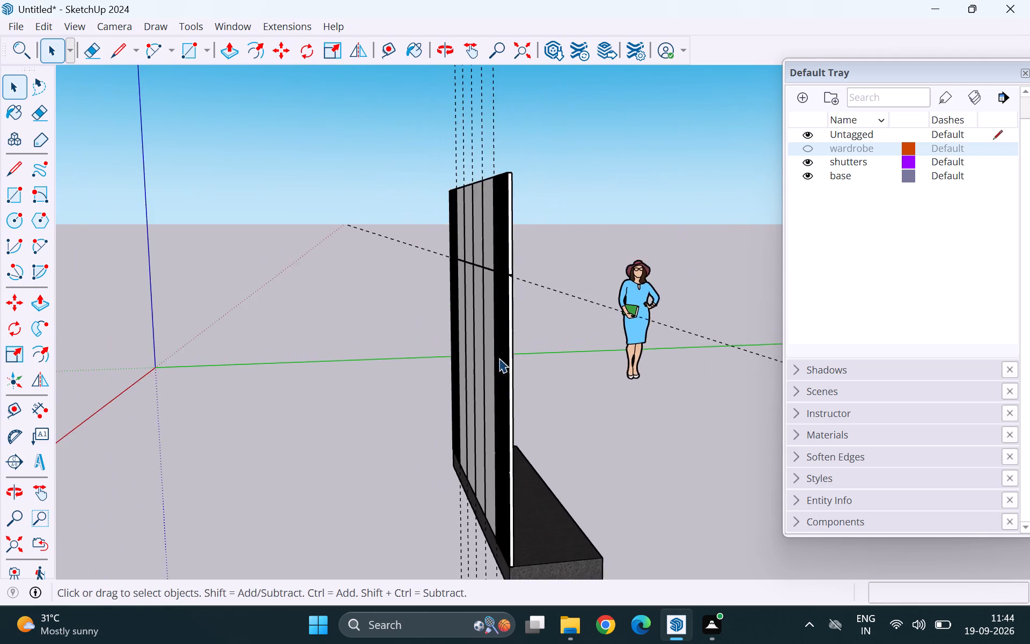
scroll(469, 283, down, 12)
middle_drag(414, 367, 812, 427)
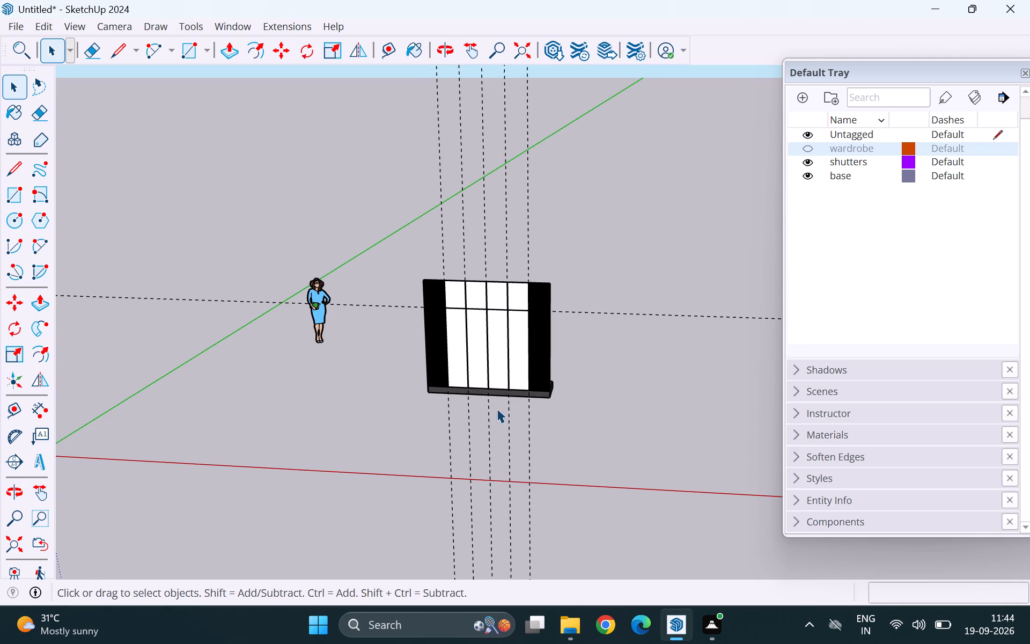
middle_drag(497, 382, 595, 392)
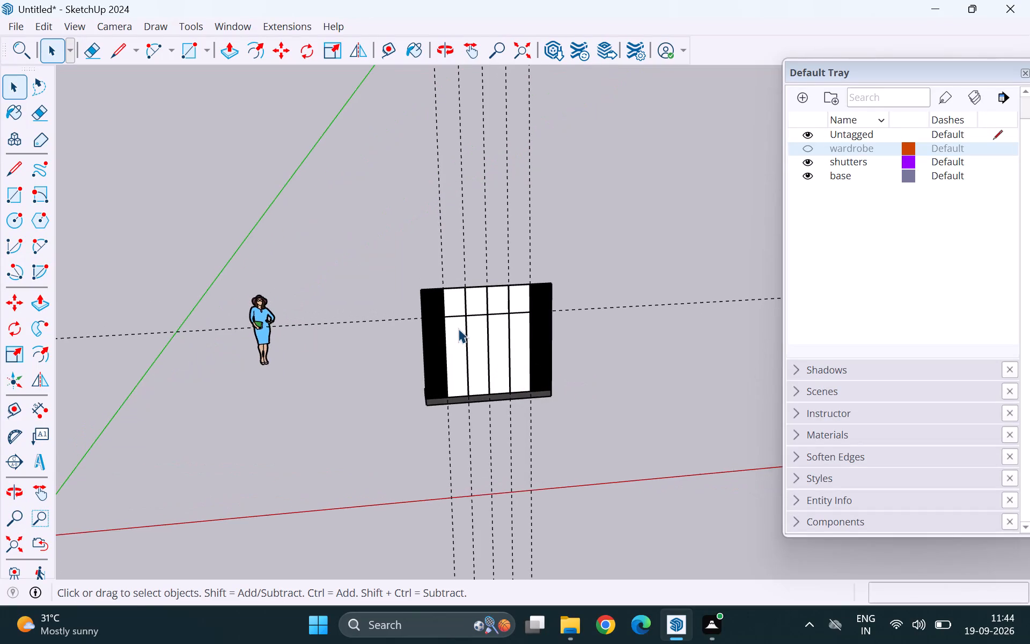
scroll(448, 316, up, 7)
scroll(381, 254, up, 7)
scroll(474, 336, up, 11)
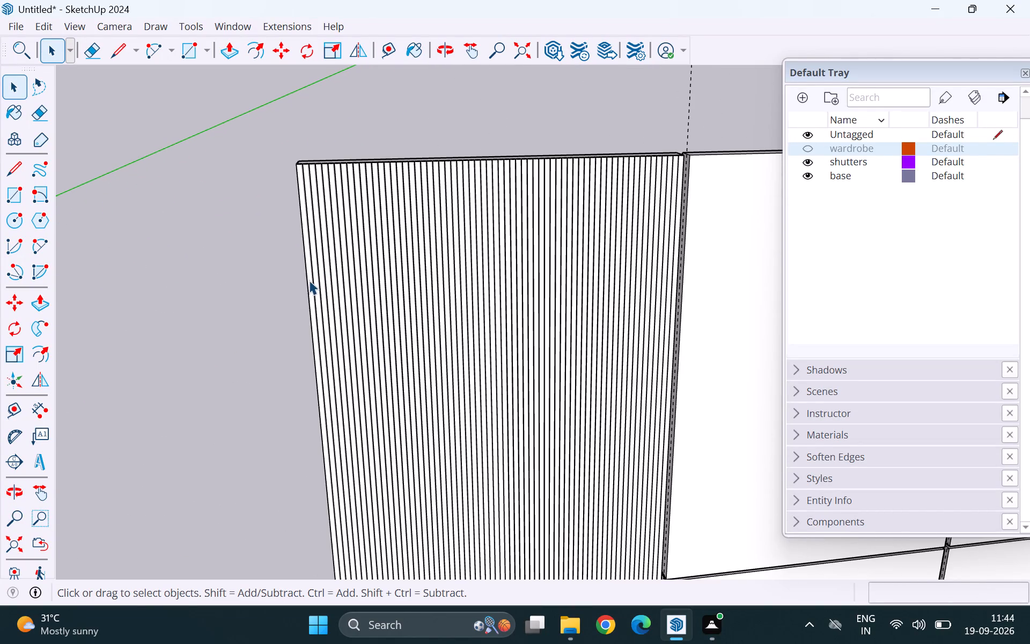
double_click(309, 280)
scroll(309, 280, up, 11)
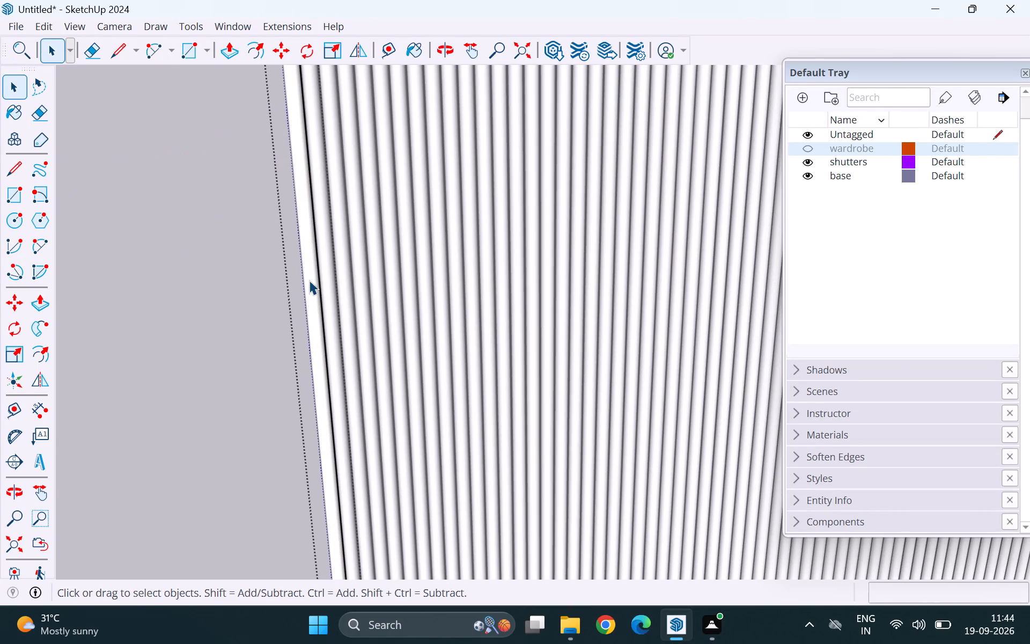
Bring up the materials library for the Paint Bucket and enlarge the Default Tray to full height.
key(b)
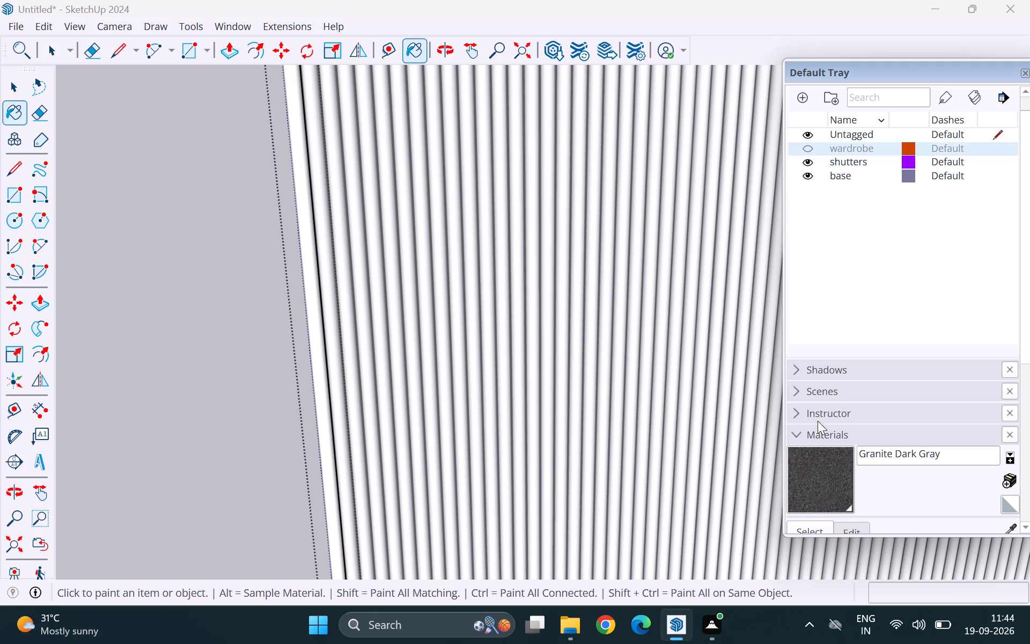
click(832, 75)
click(848, 68)
click(865, 71)
click(825, 370)
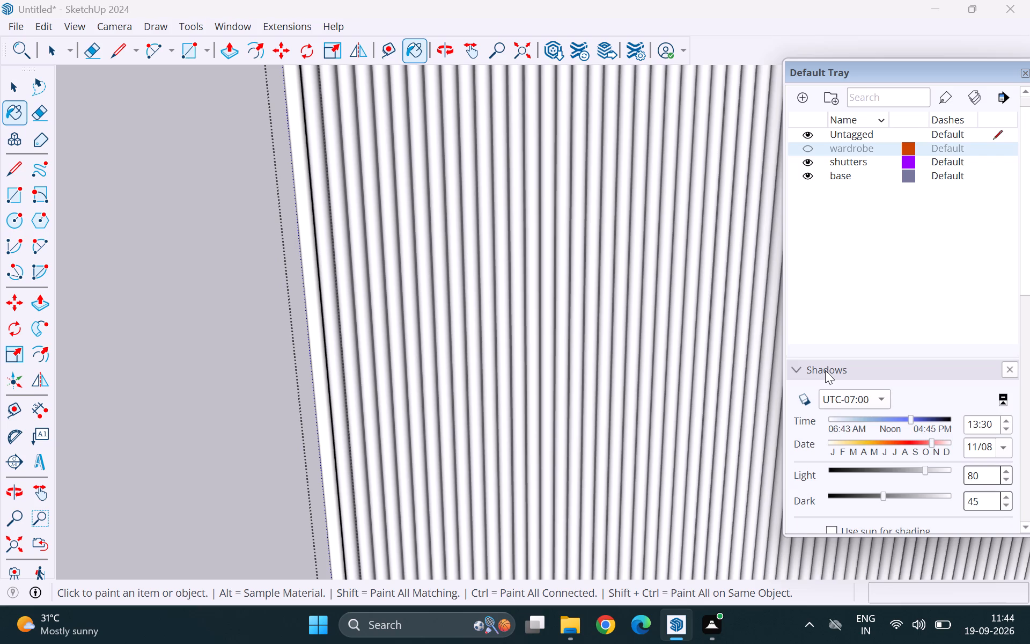
click(825, 370)
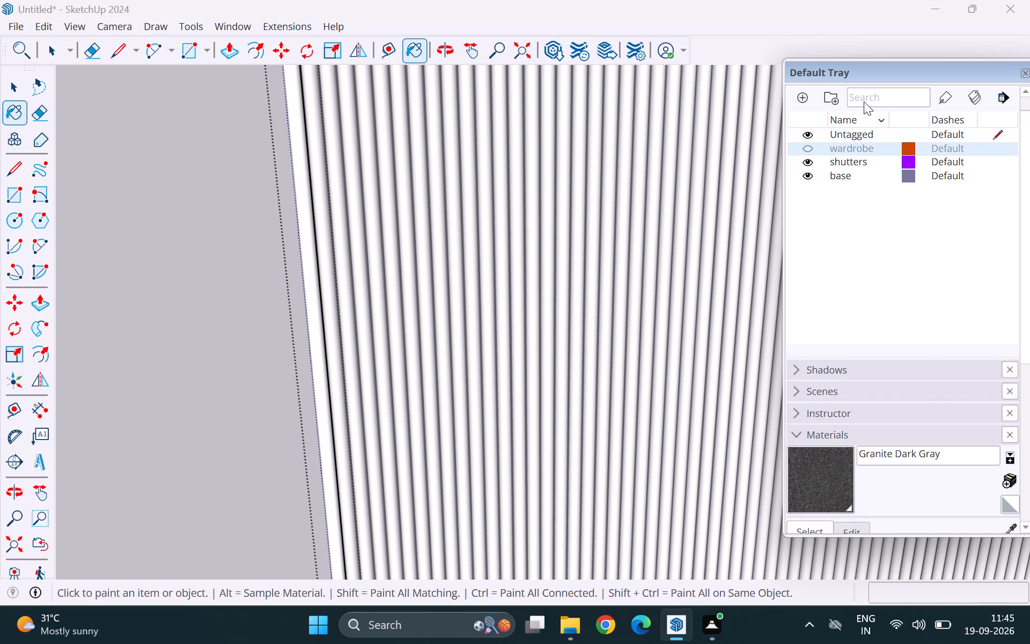
drag(855, 78, 786, 128)
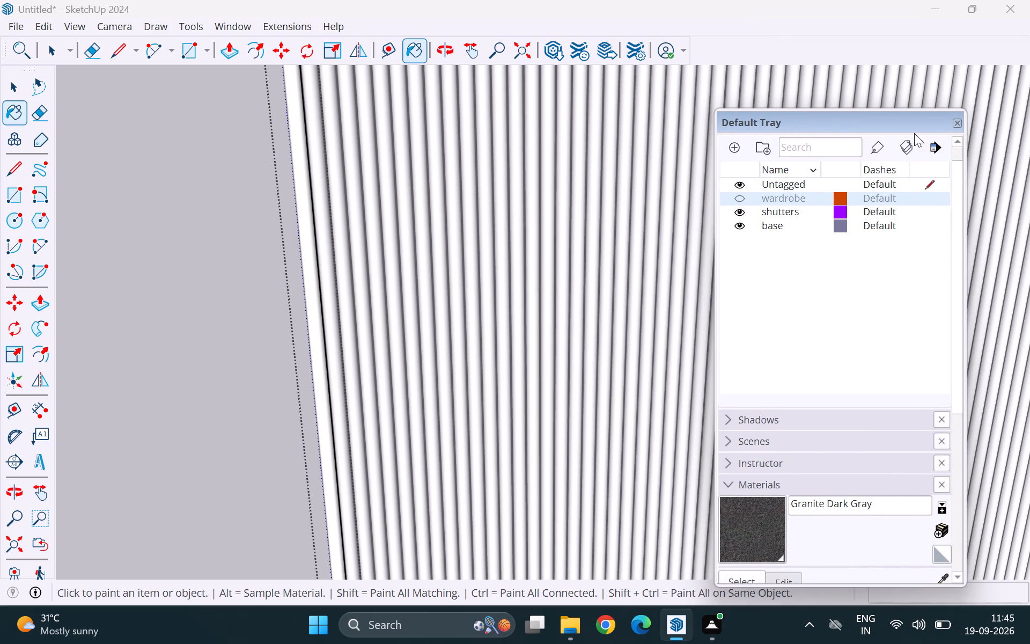
click(957, 125)
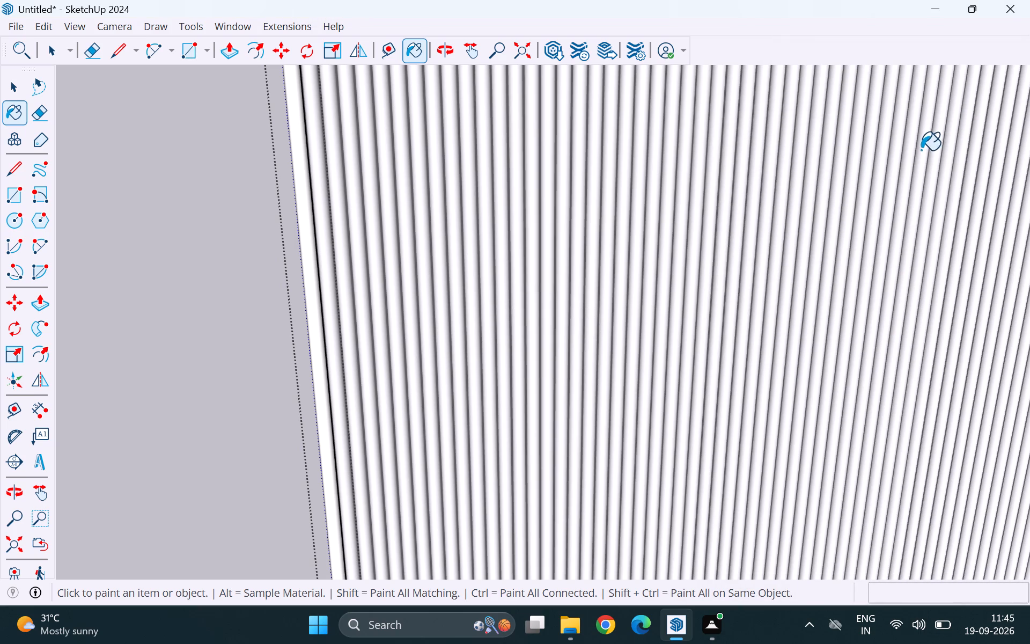
key(b)
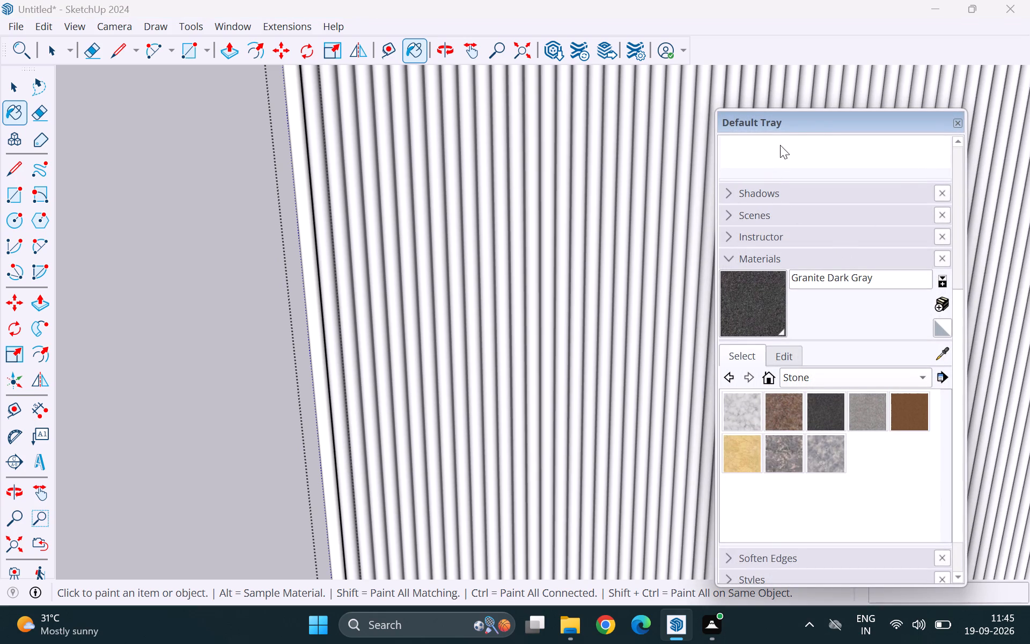
drag(825, 108, 825, 34)
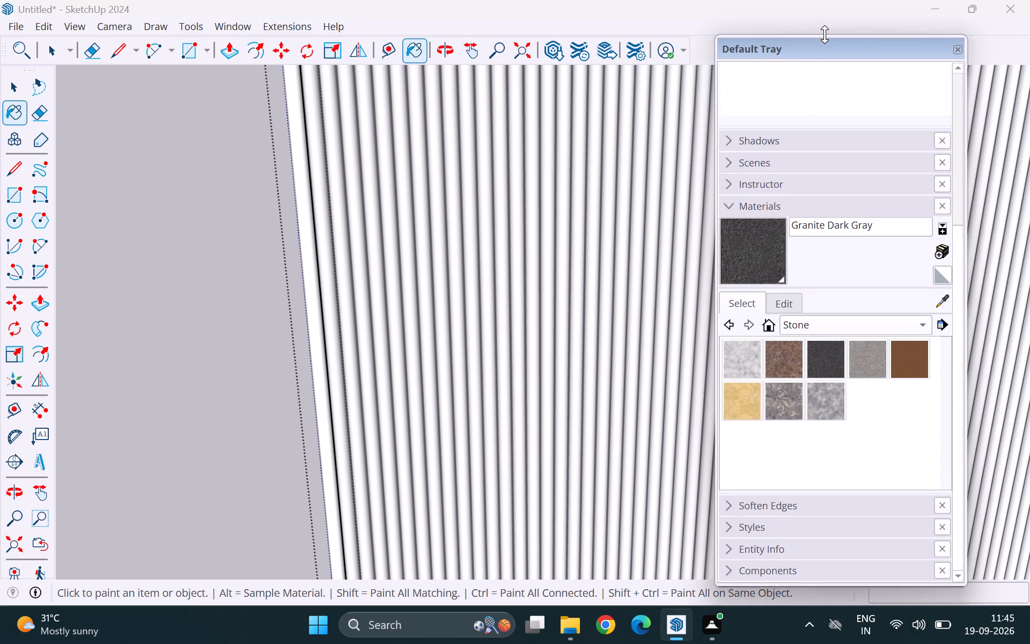
drag(825, 34, 833, 0)
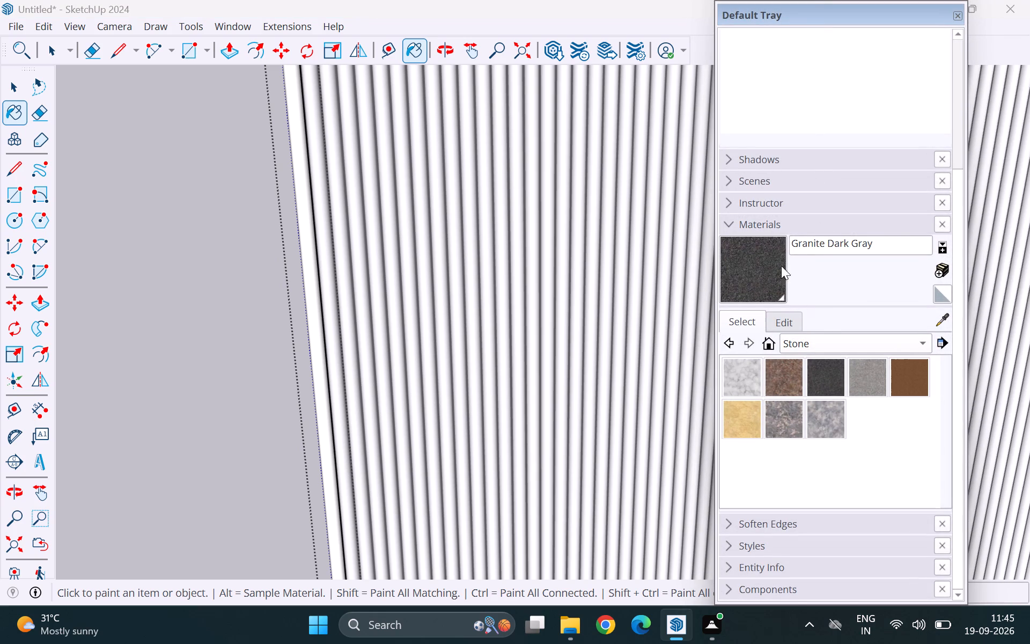
Paint the first outer shutter's open fluting component with 0014_DarkSalmon from Colors-Named, and exit the component.
click(797, 342)
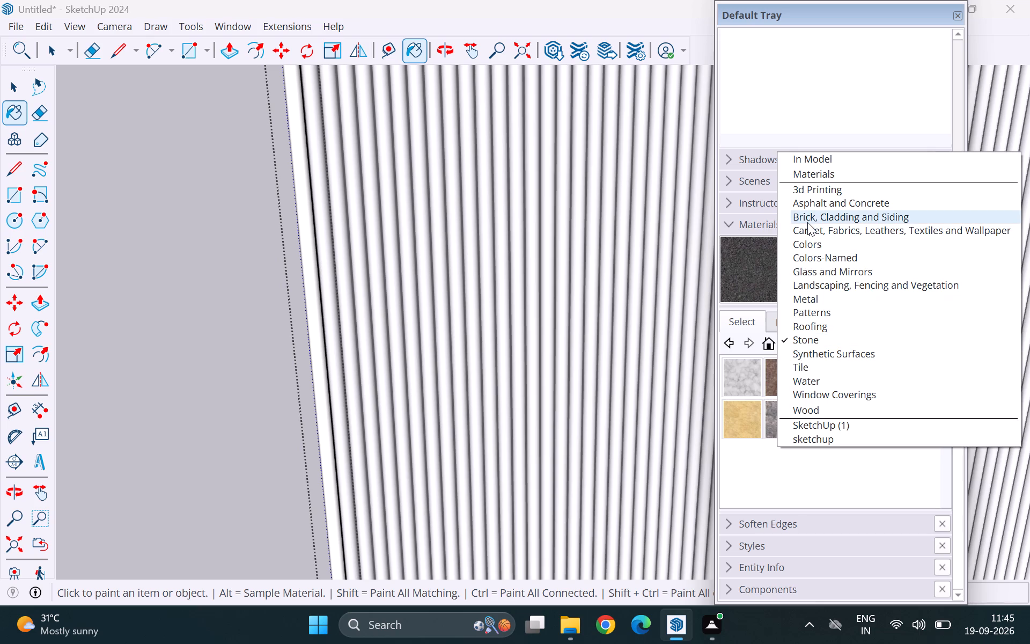
click(815, 257)
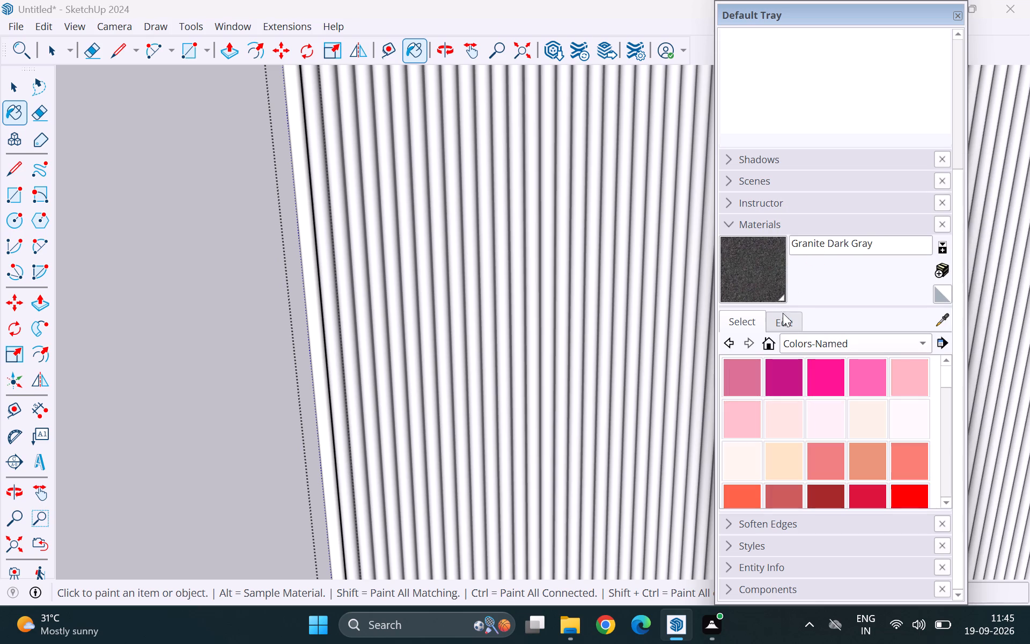
click(824, 378)
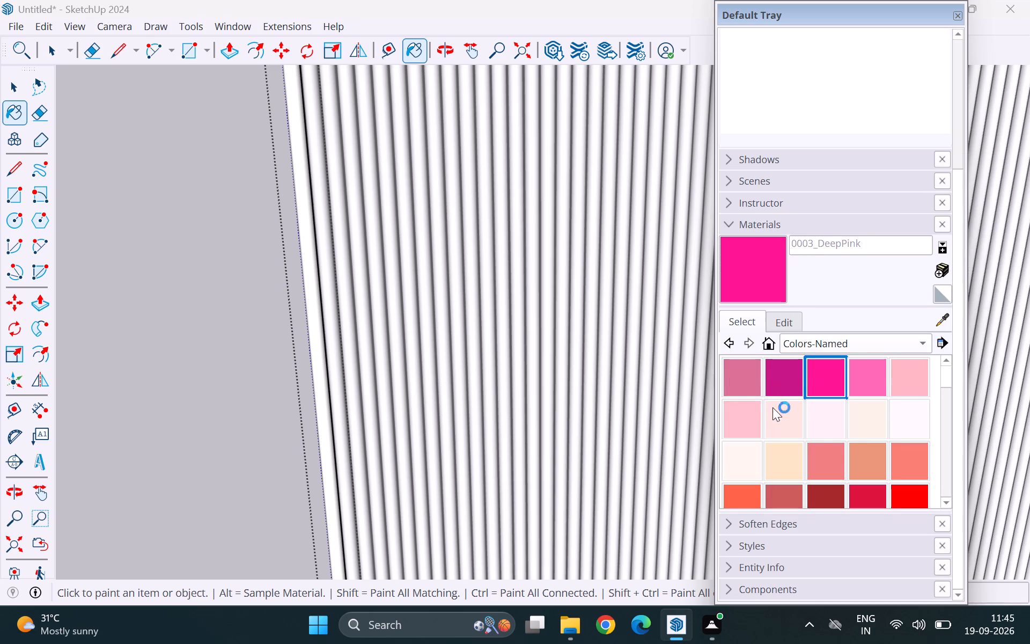
click(872, 458)
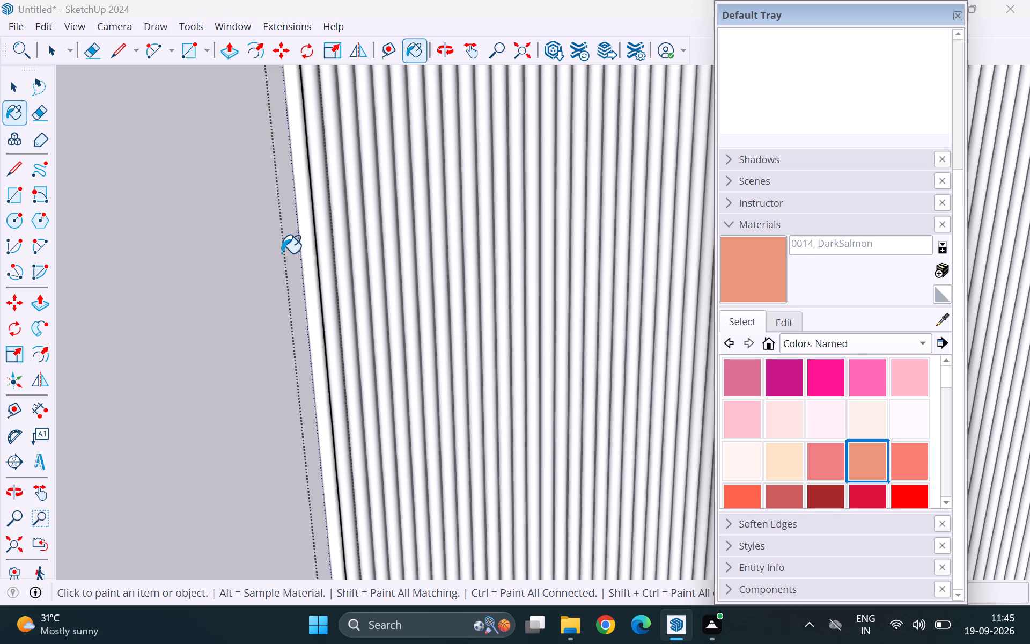
click(311, 264)
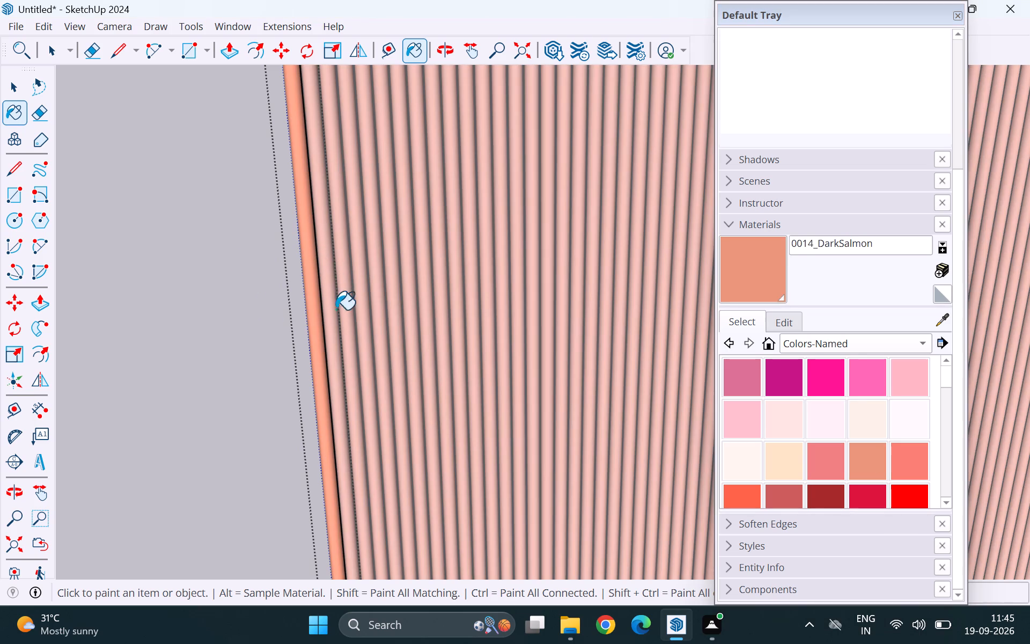
scroll(337, 328, down, 18)
scroll(367, 378, down, 5)
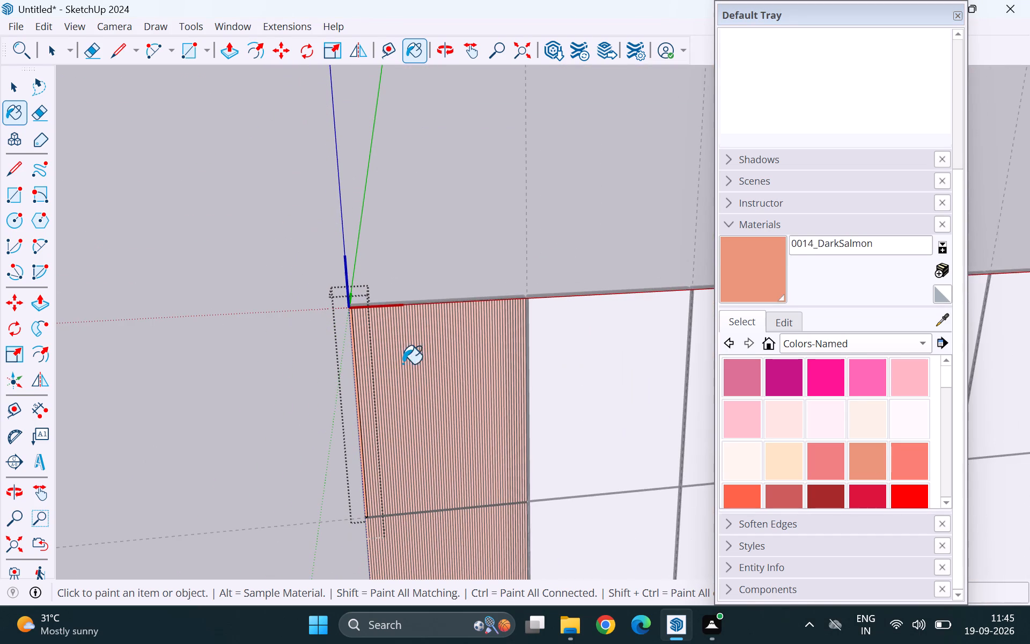
key(space)
click(447, 250)
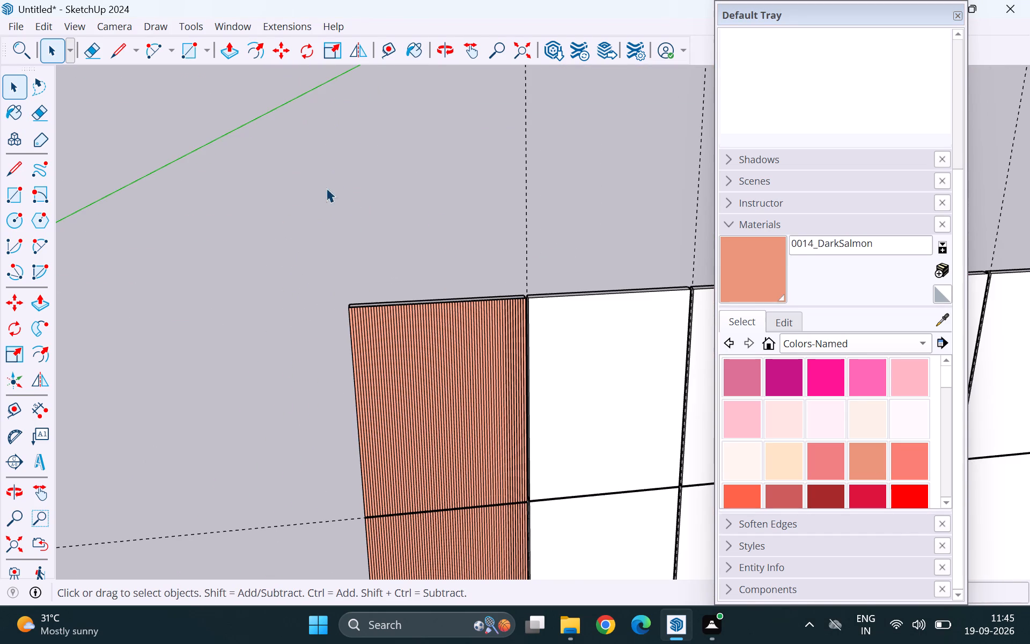
Examine the painted fluting on both outer shutters, including the top ends of the first shutter's flutes.
scroll(307, 195, down, 11)
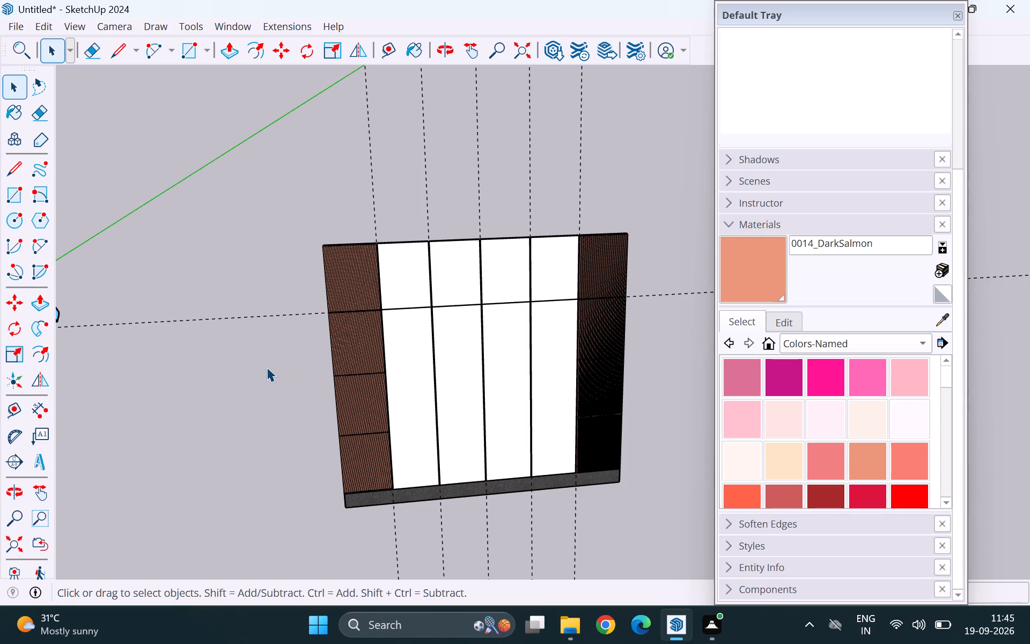
scroll(267, 367, up, 4)
scroll(408, 356, up, 1)
scroll(227, 376, down, 5)
scroll(672, 302, up, 5)
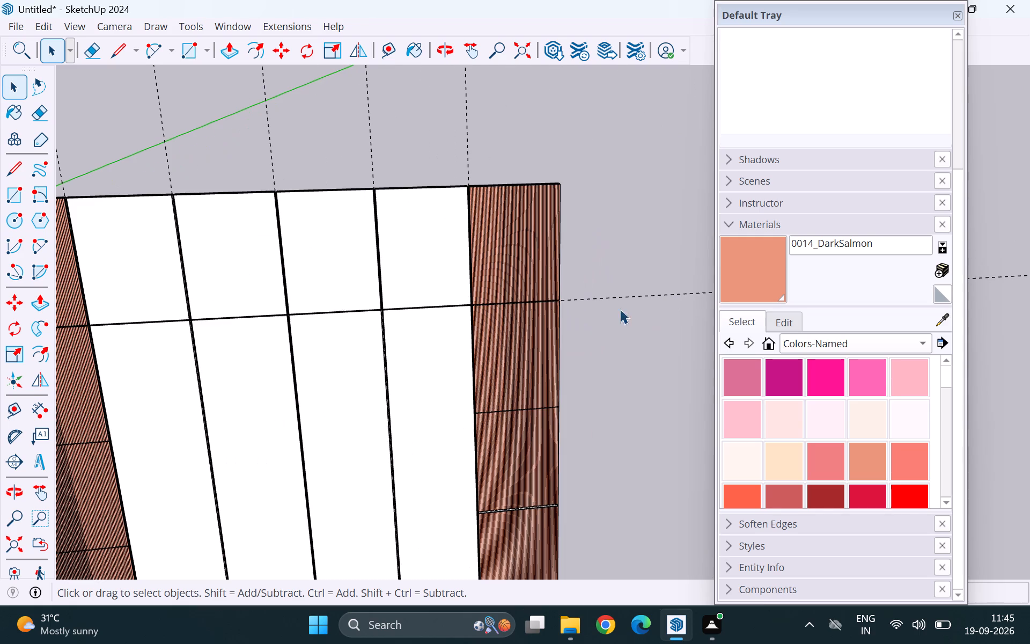
scroll(605, 300, down, 3)
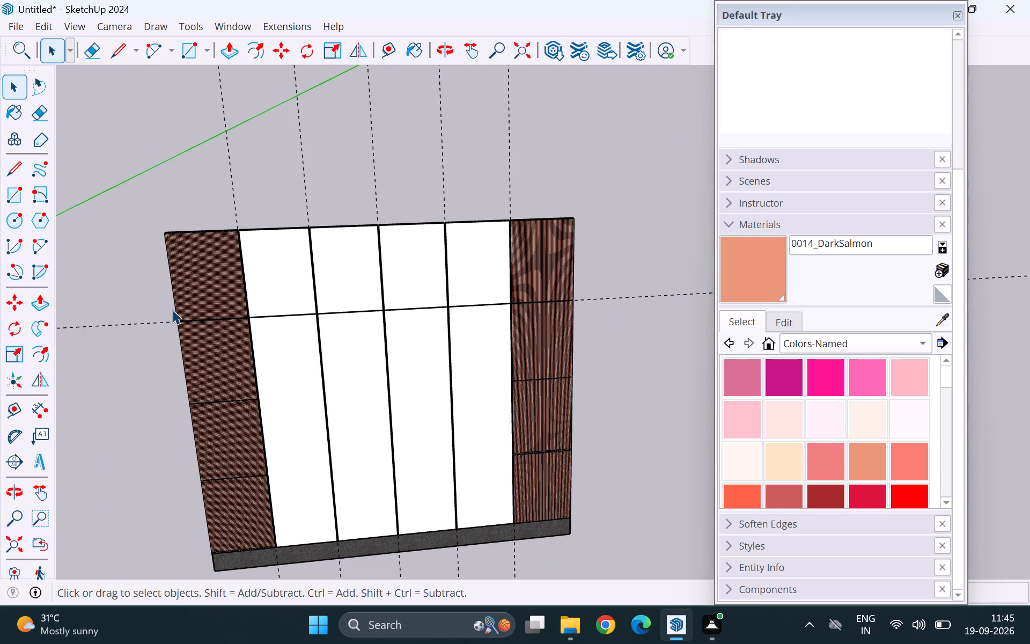
middle_drag(172, 310, 339, 250)
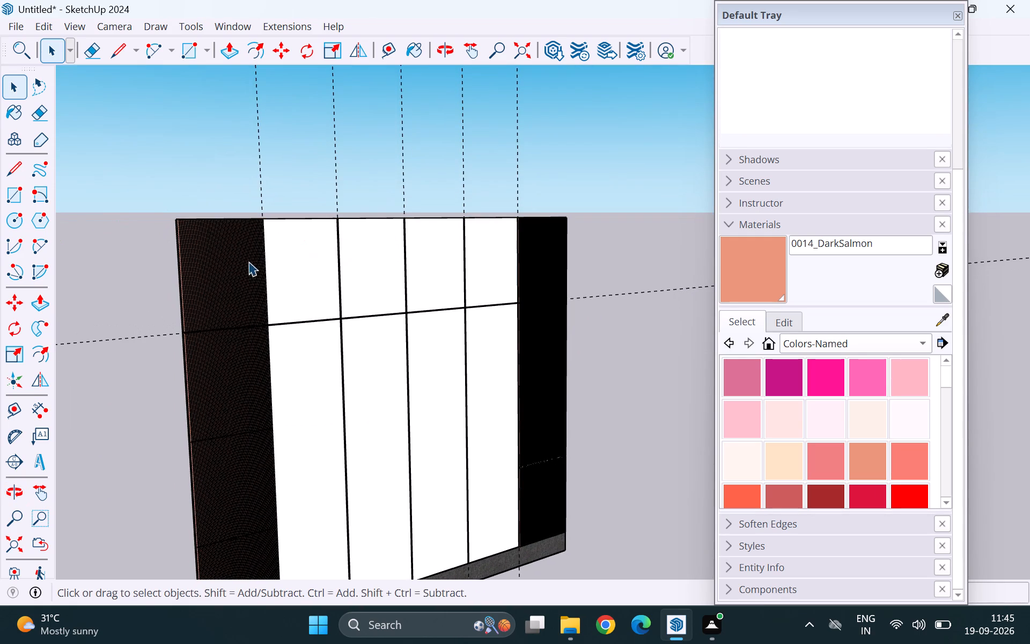
middle_drag(418, 349, 299, 326)
scroll(181, 303, up, 6)
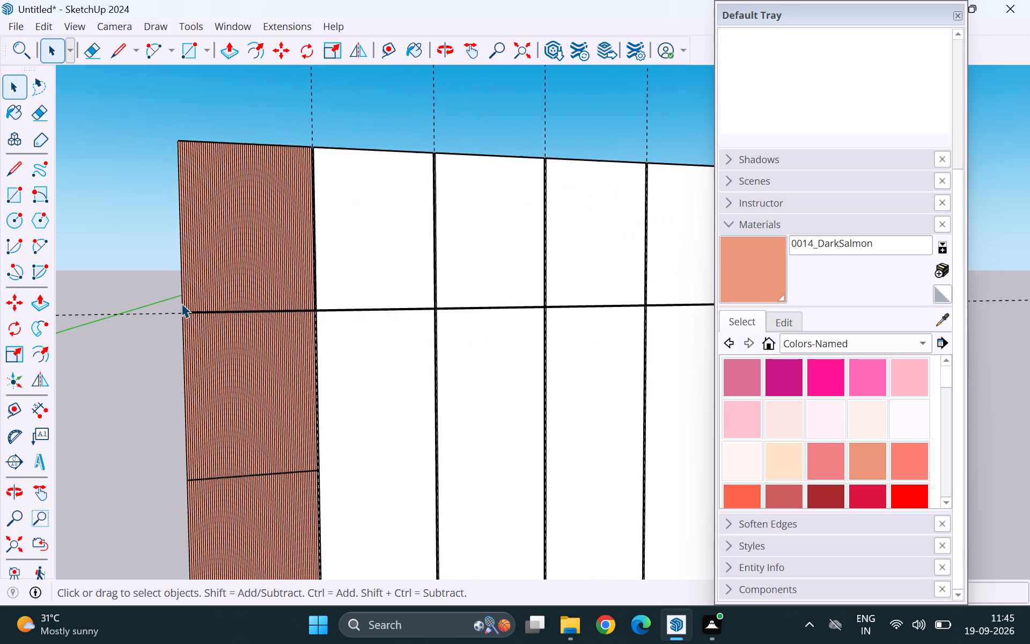
scroll(203, 236, up, 10)
middle_drag(275, 291, 275, 418)
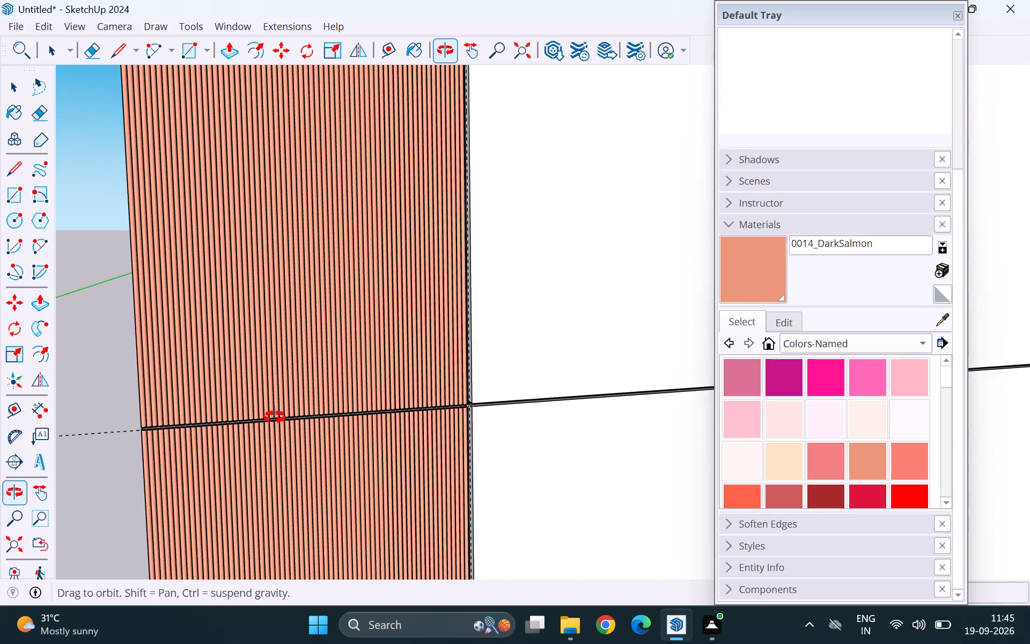
middle_drag(275, 418, 266, 480)
scroll(277, 364, down, 8)
scroll(181, 191, up, 6)
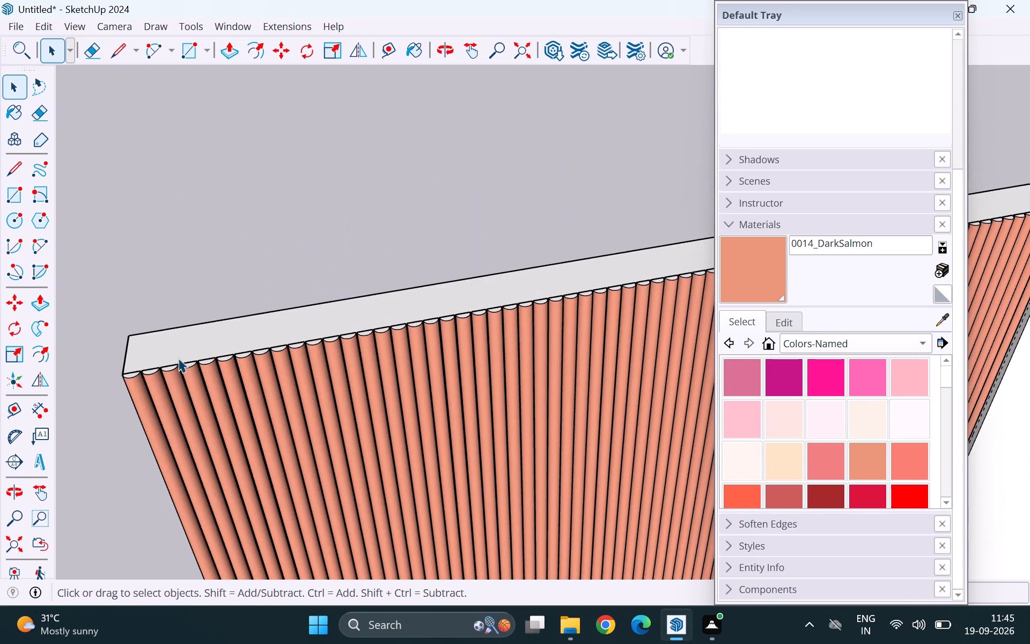
scroll(136, 375, up, 20)
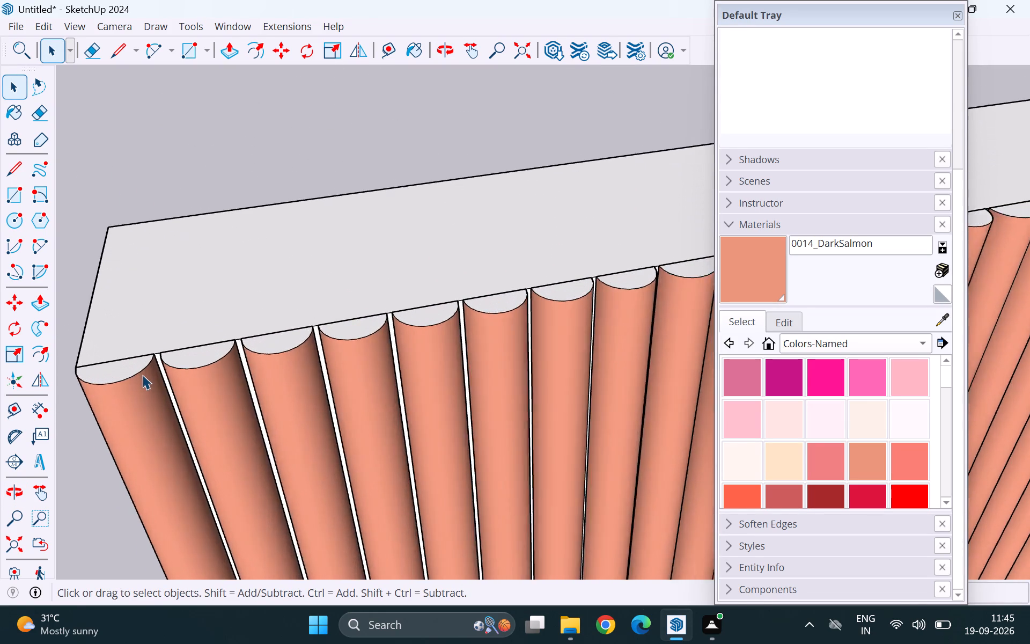
scroll(142, 375, up, 6)
scroll(177, 268, down, 20)
scroll(177, 268, down, 8)
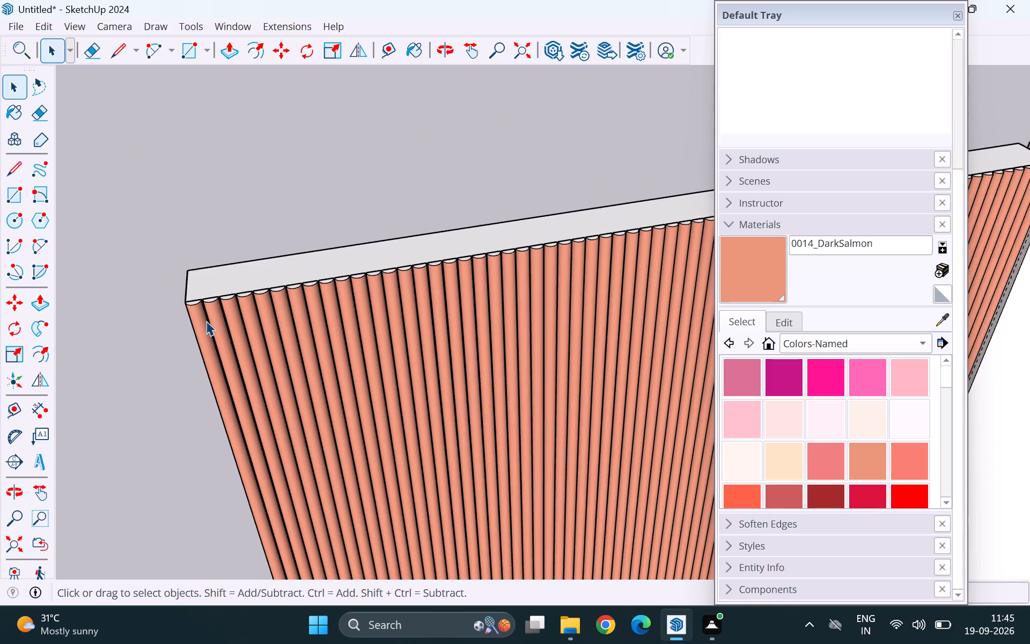
scroll(206, 321, down, 5)
Close the Default Tray, make one group of all fluting sections on the first outer shutter, and clear the selection.
click(958, 14)
scroll(462, 196, down, 2)
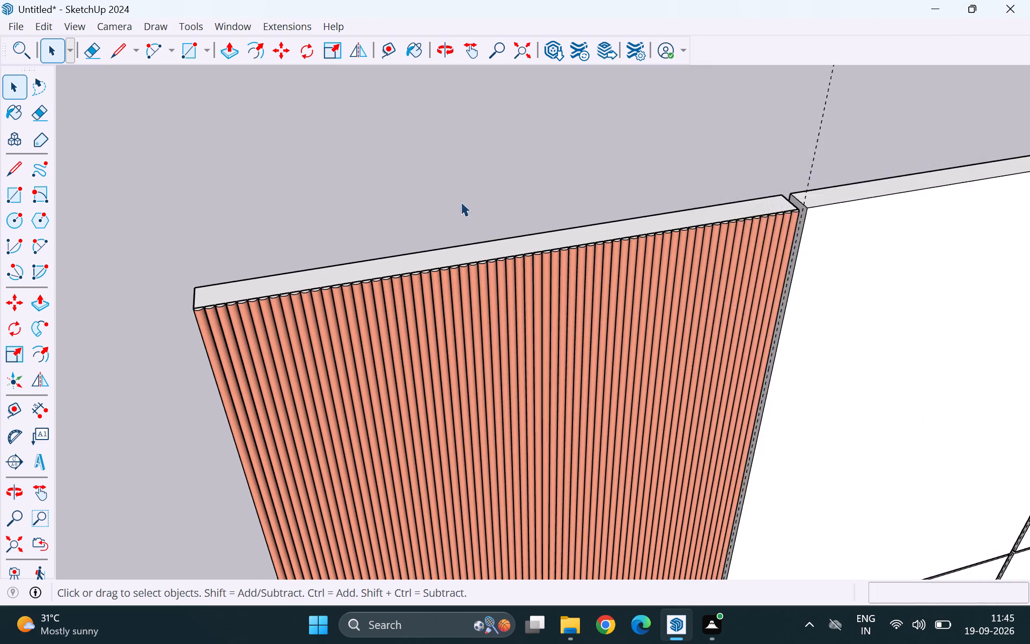
scroll(461, 202, down, 7)
scroll(267, 228, down, 4)
drag(311, 196, 339, 324)
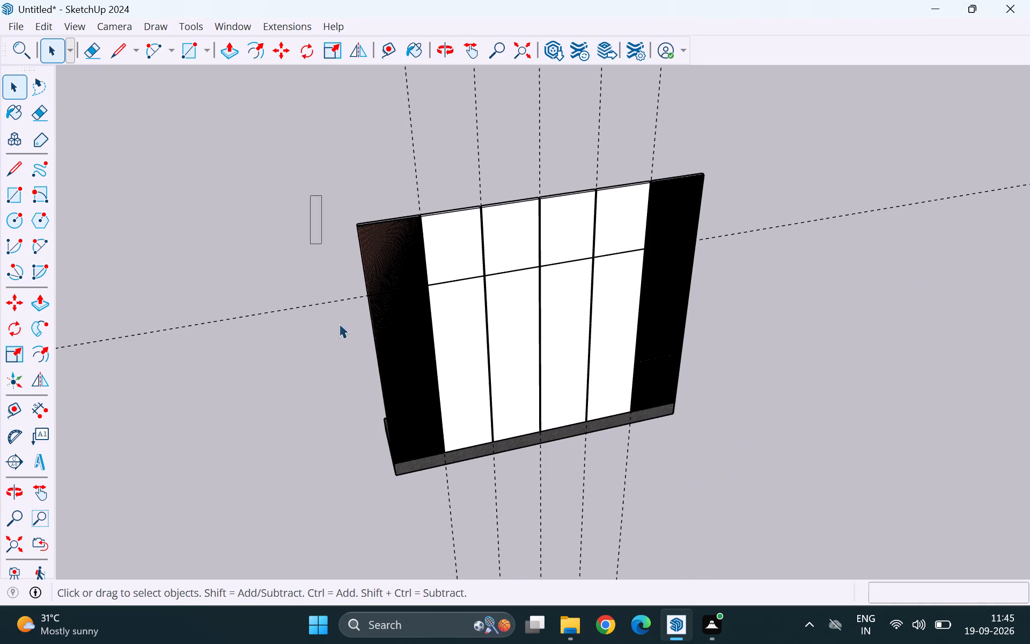
drag(339, 324, 474, 477)
middle_drag(354, 348, 580, 388)
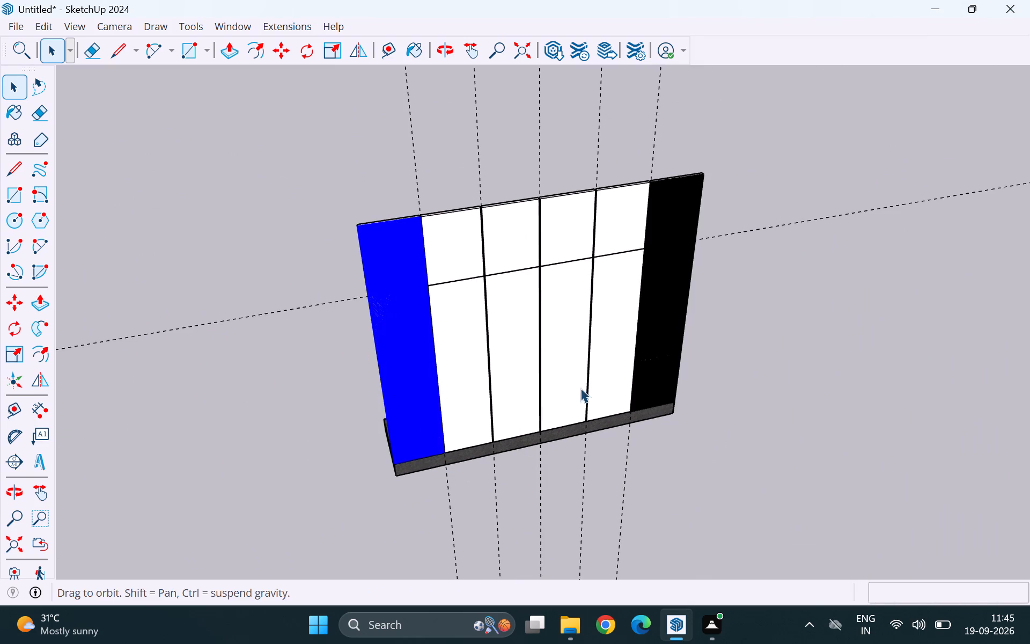
middle_drag(580, 388, 569, 388)
middle_drag(585, 388, 678, 376)
scroll(458, 317, up, 11)
scroll(501, 309, up, 1)
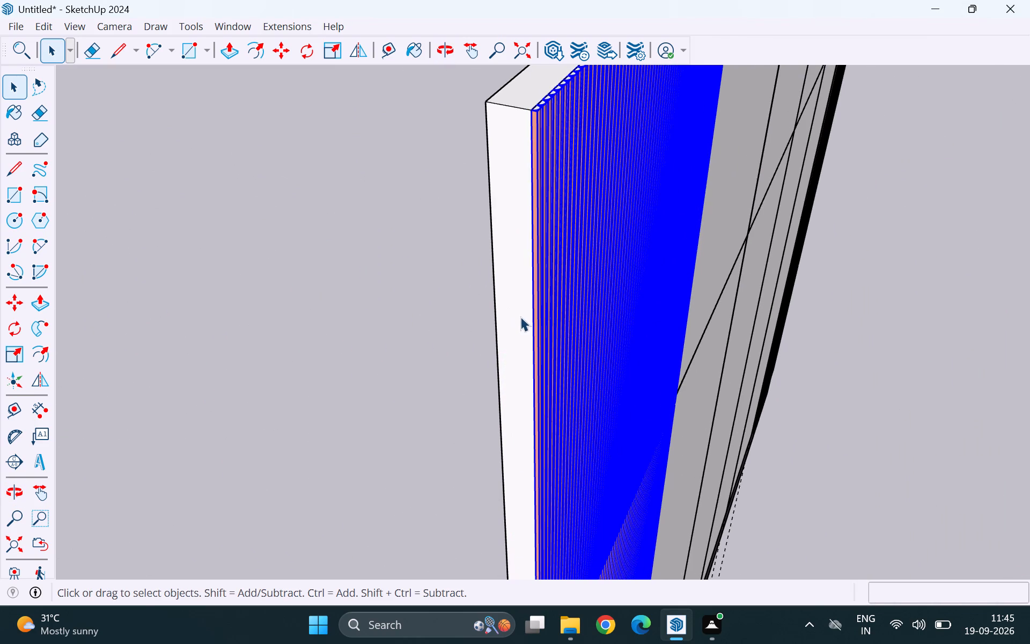
right_click(630, 306)
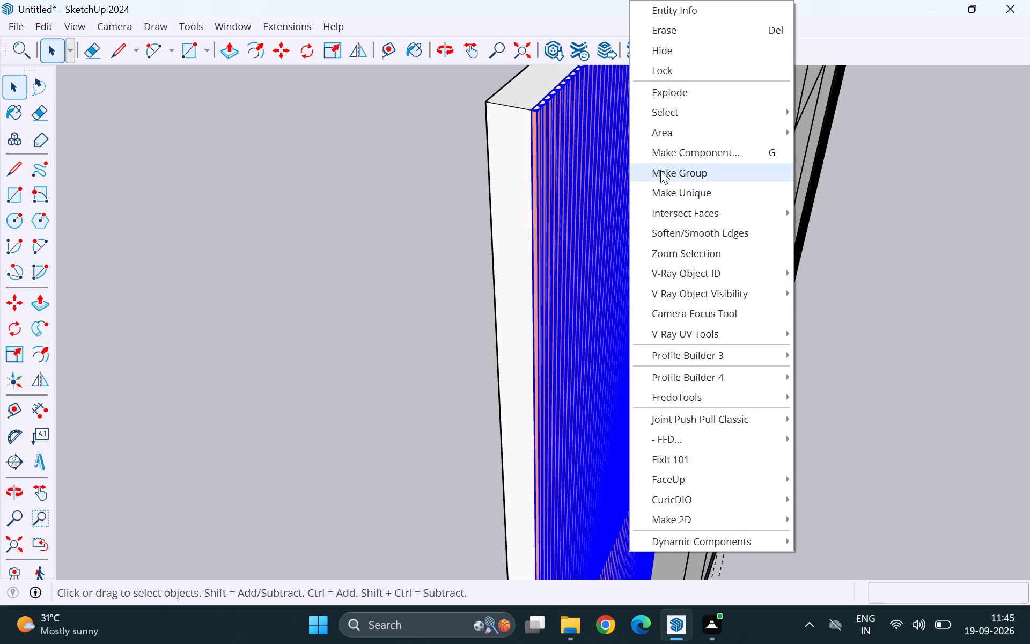
click(660, 170)
click(282, 255)
Make one group of all fluting sections on the last outer shutter.
scroll(182, 303, down, 9)
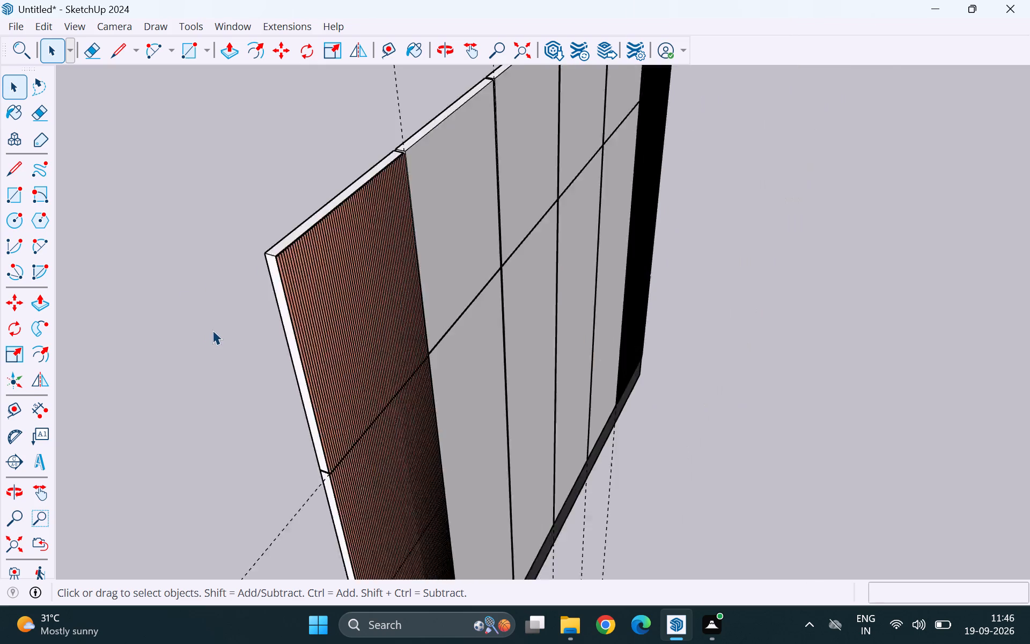
scroll(212, 330, down, 9)
middle_drag(622, 311, 467, 344)
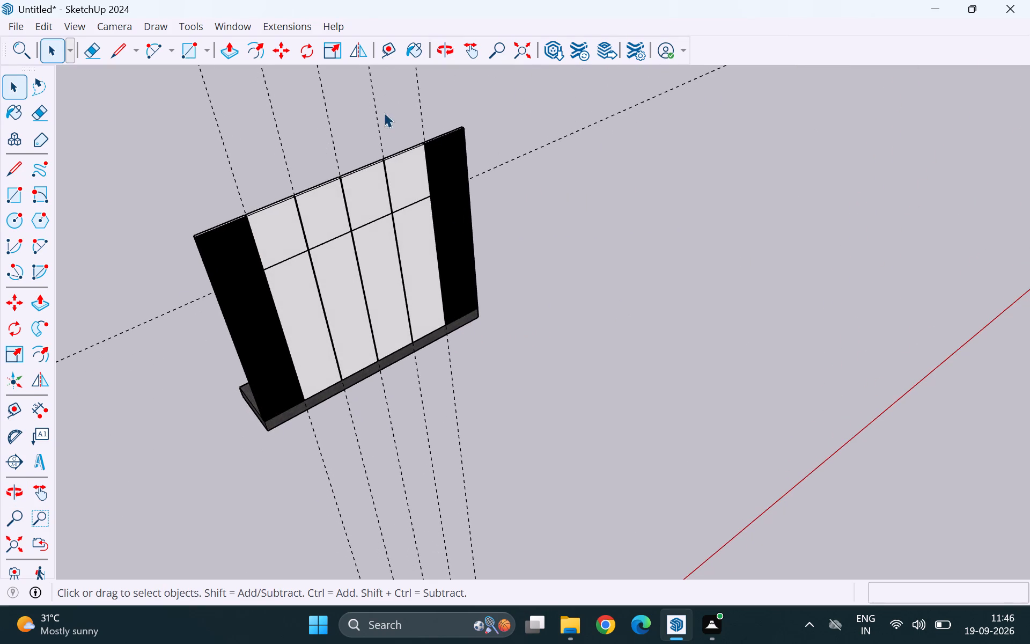
drag(384, 113, 554, 371)
middle_drag(426, 284, 584, 308)
scroll(415, 212, up, 16)
scroll(393, 165, up, 4)
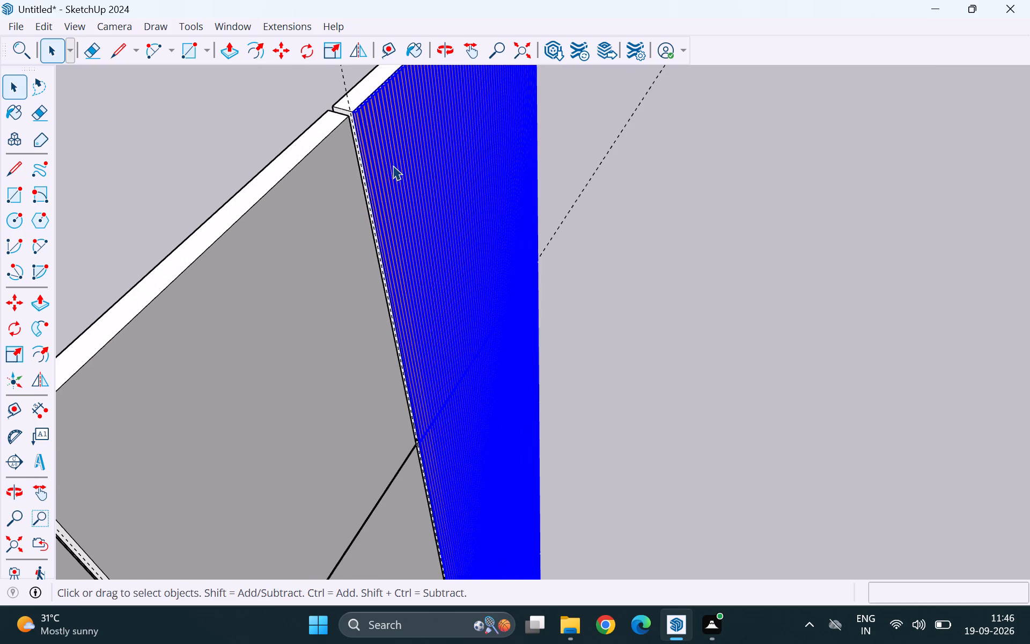
right_click(391, 159)
click(460, 172)
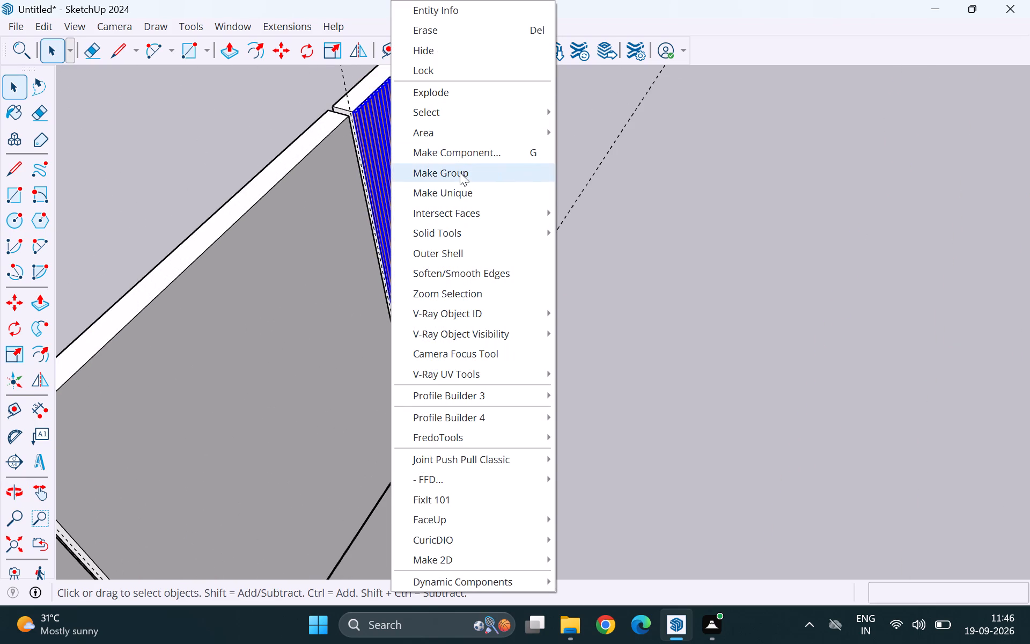
Clear the selection, reopen the Default Tray with Materials collapsed, and add a tag named panels.
scroll(551, 217, down, 11)
scroll(587, 265, down, 6)
click(636, 268)
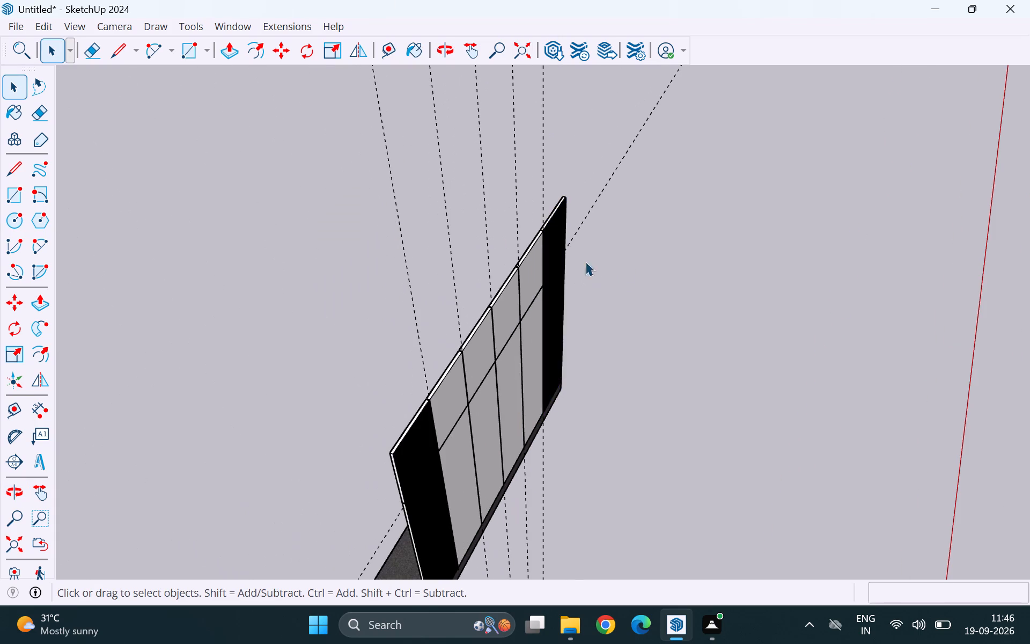
scroll(382, 229, down, 4)
middle_drag(585, 338, 303, 224)
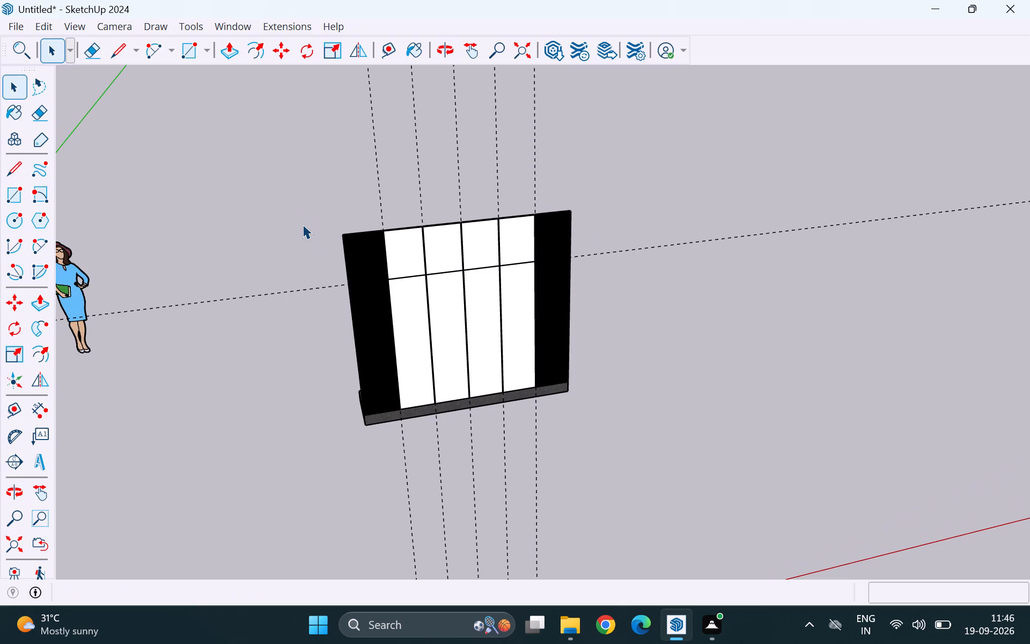
click(246, 27)
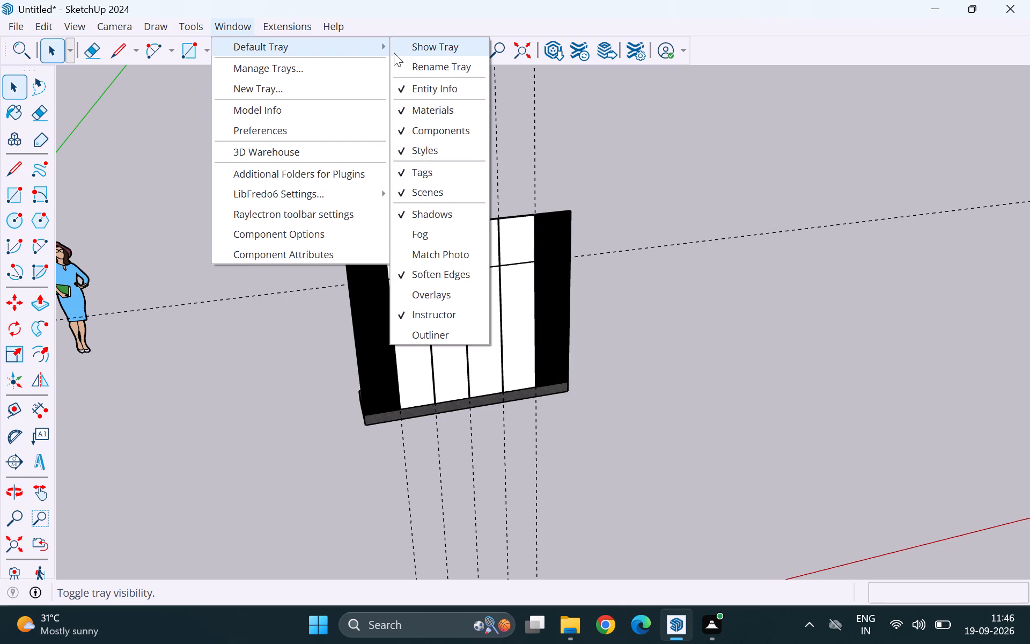
click(436, 46)
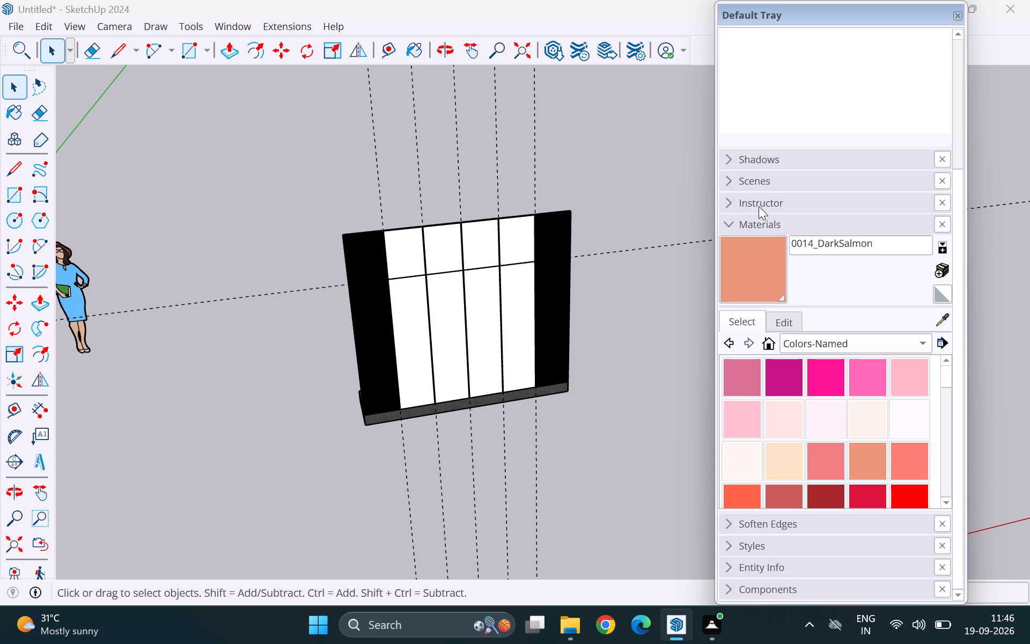
click(758, 229)
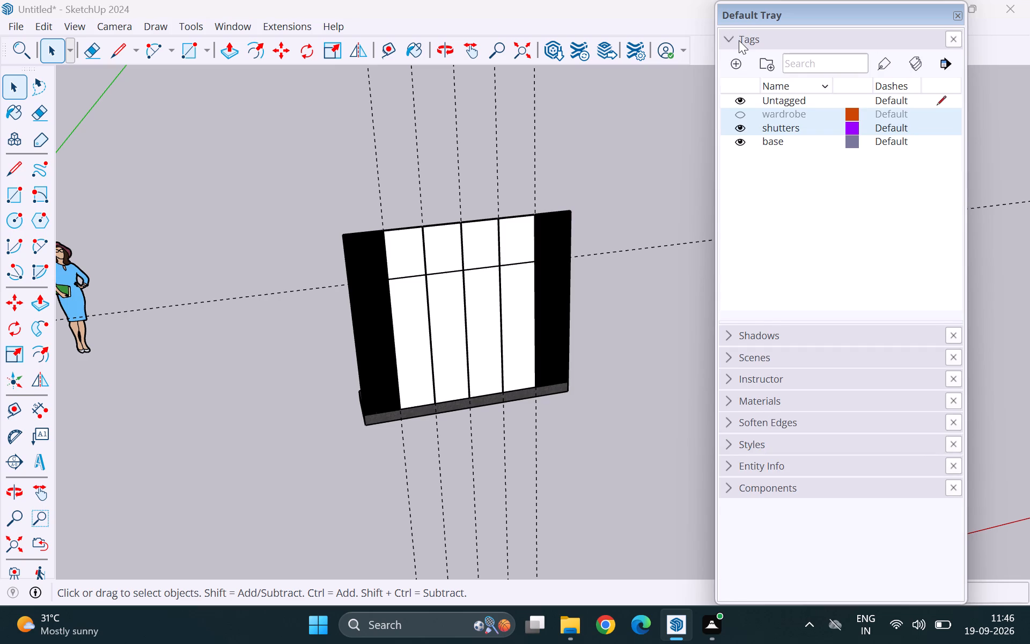
click(739, 40)
click(739, 40)
click(735, 65)
key(BackSpace)
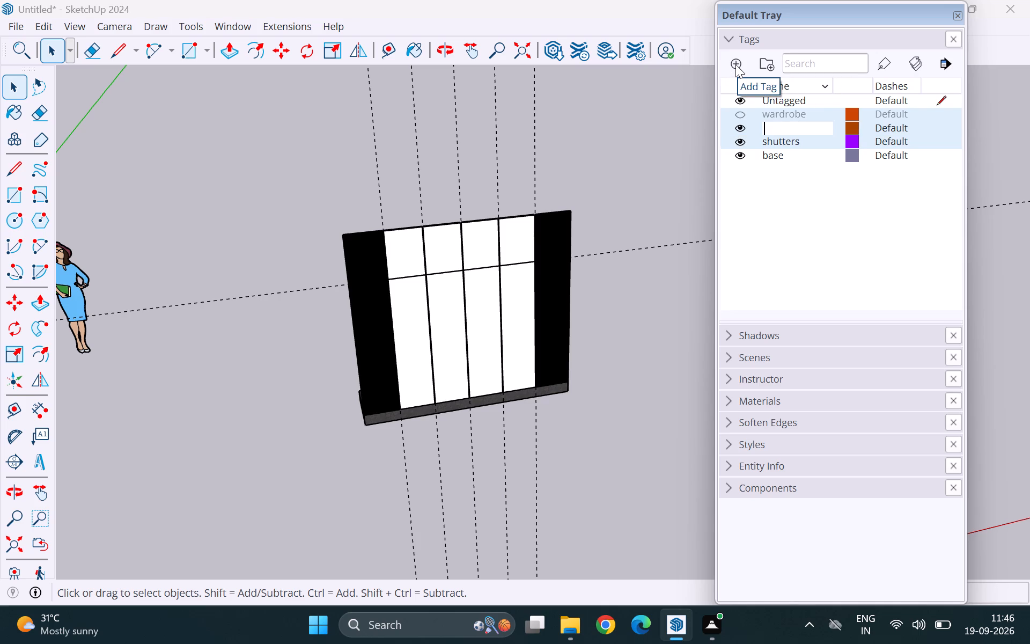
text(panels)
key(Return)
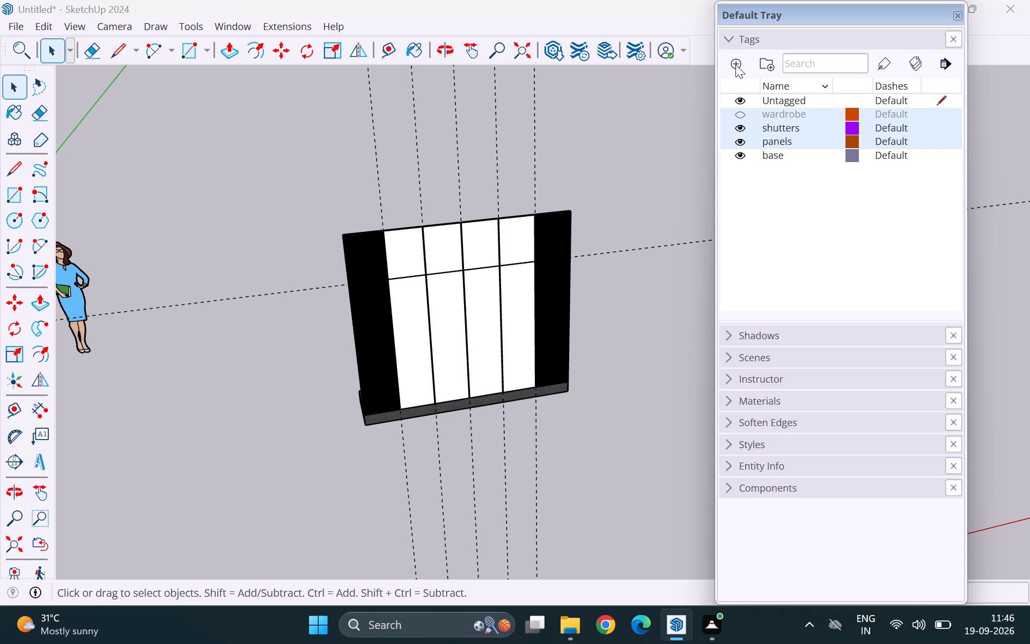
Assign the panels tag to the fluting groups on both outer shutters.
click(803, 143)
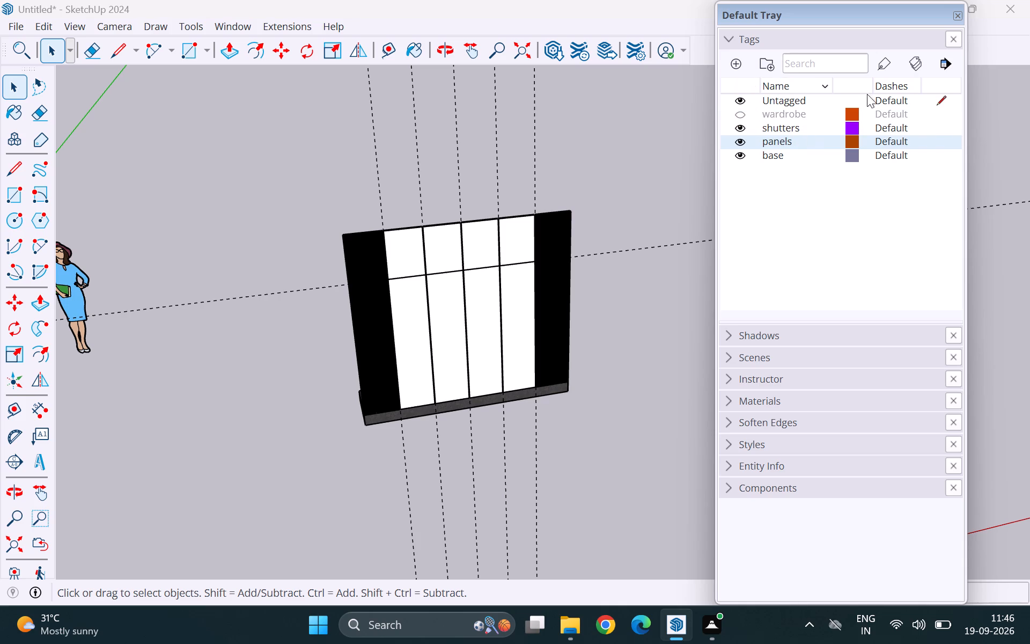
click(886, 63)
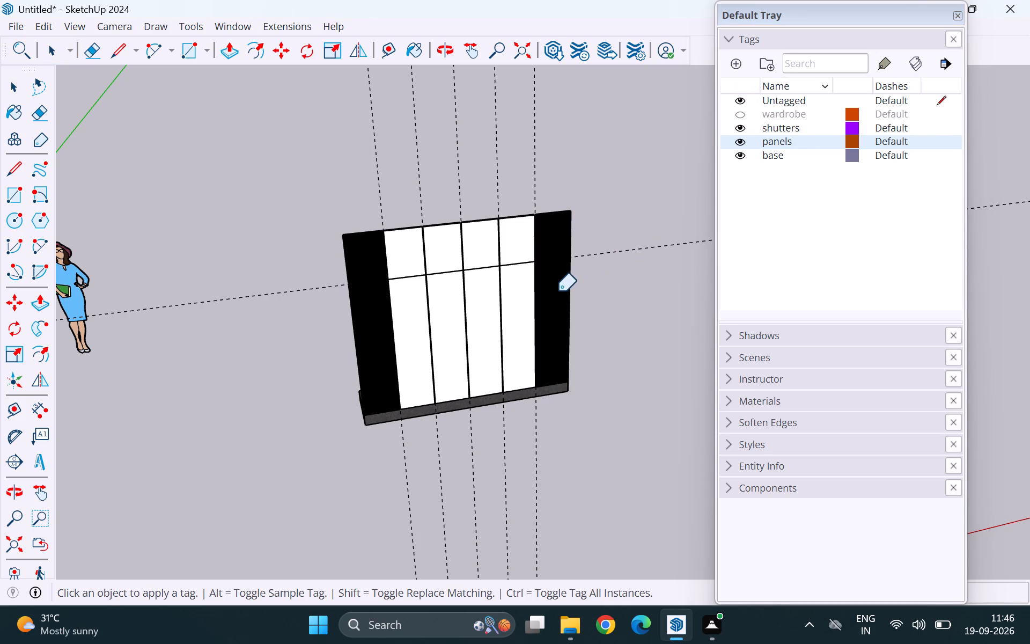
click(557, 292)
click(373, 302)
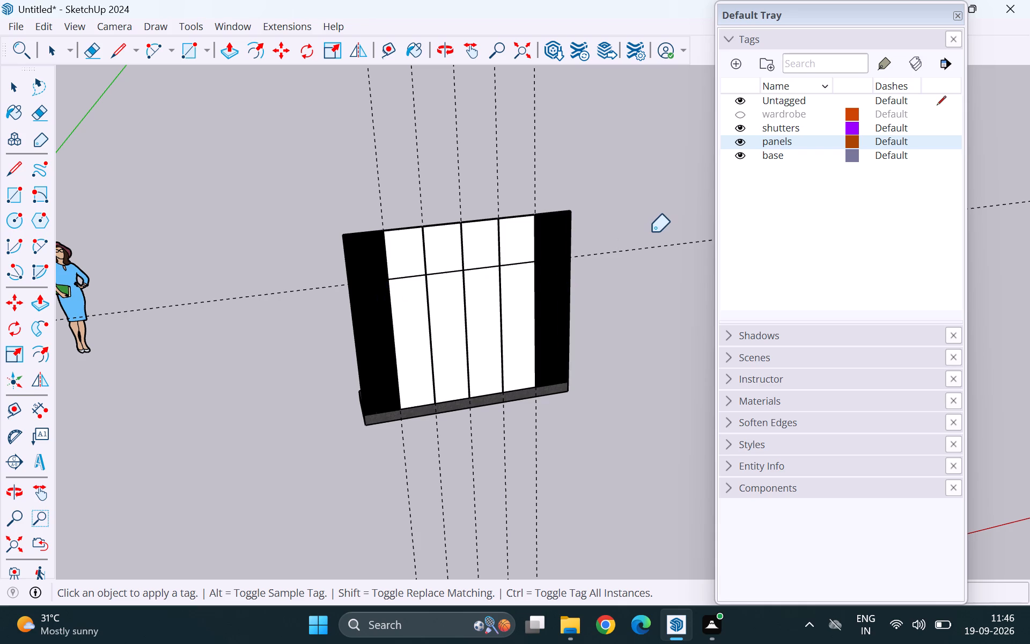
key(space)
click(648, 233)
Check the tags by toggling their visibility, leaving wardrobe shown and both shutters and panels hidden.
click(739, 143)
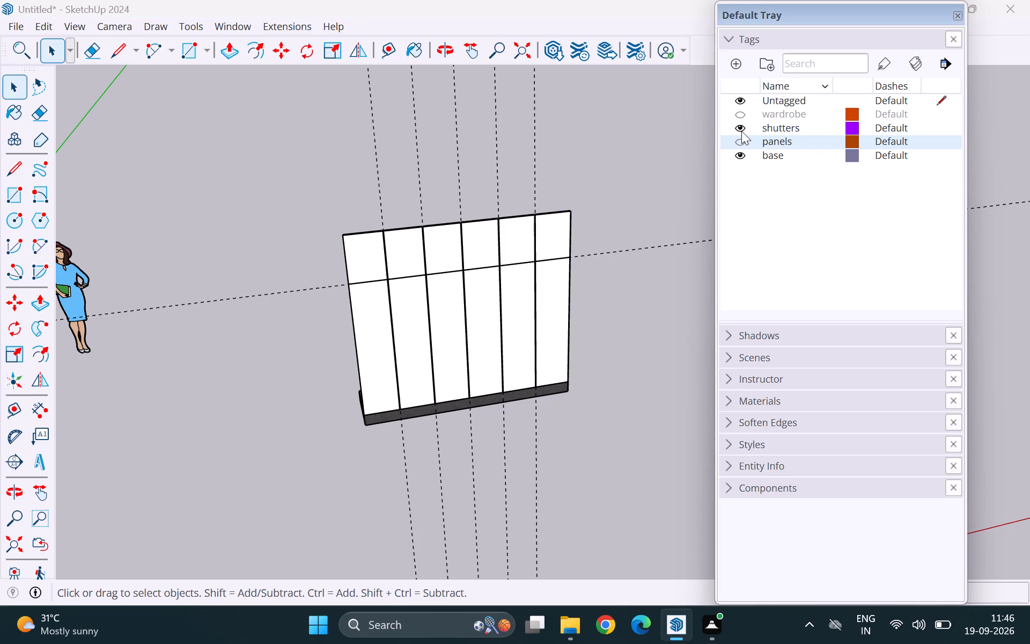
click(741, 131)
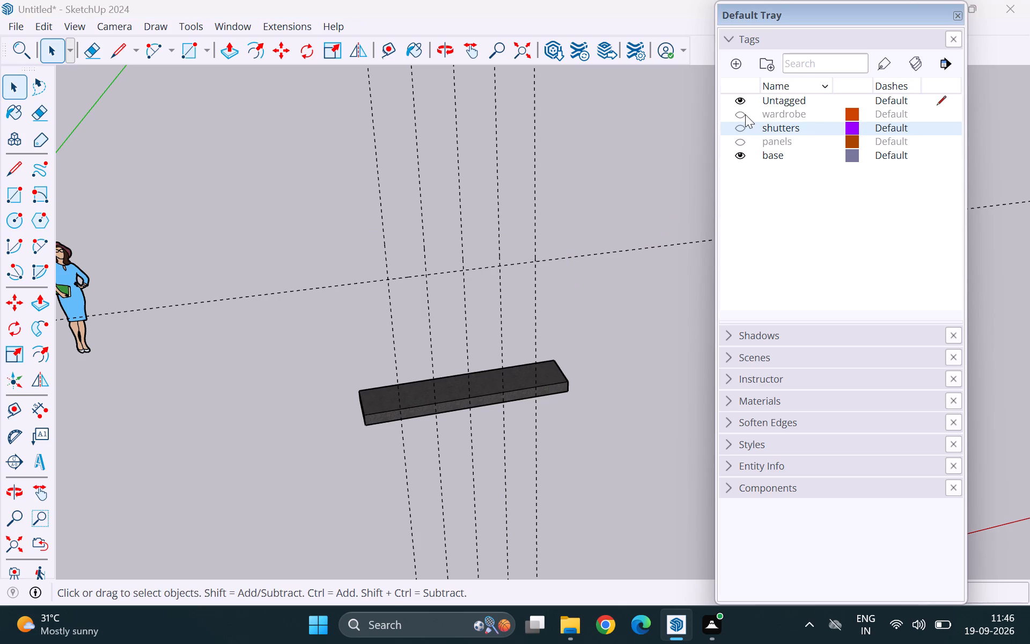
click(743, 115)
click(739, 129)
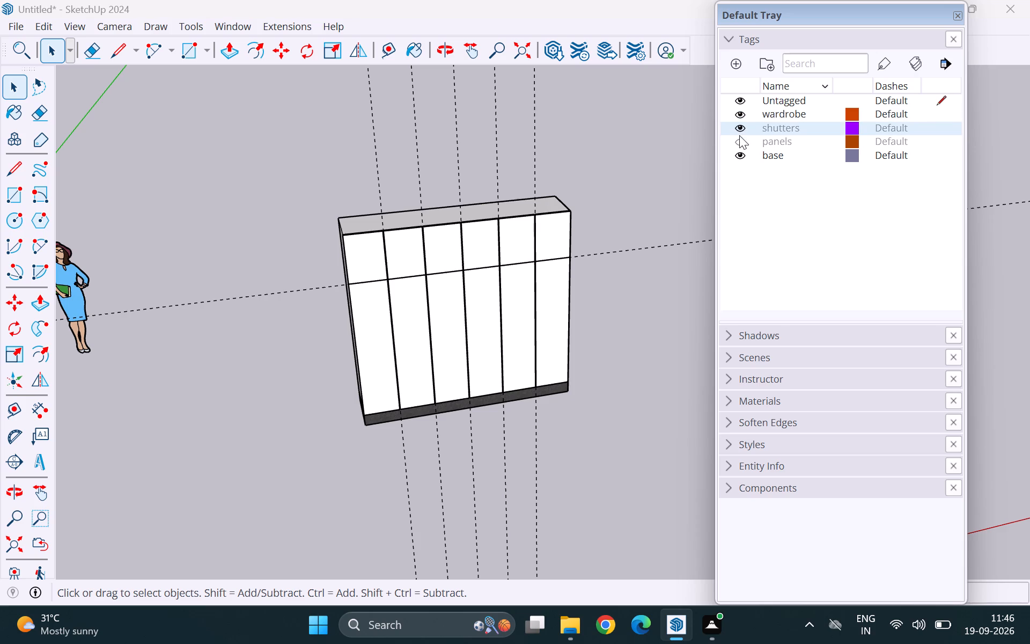
click(740, 140)
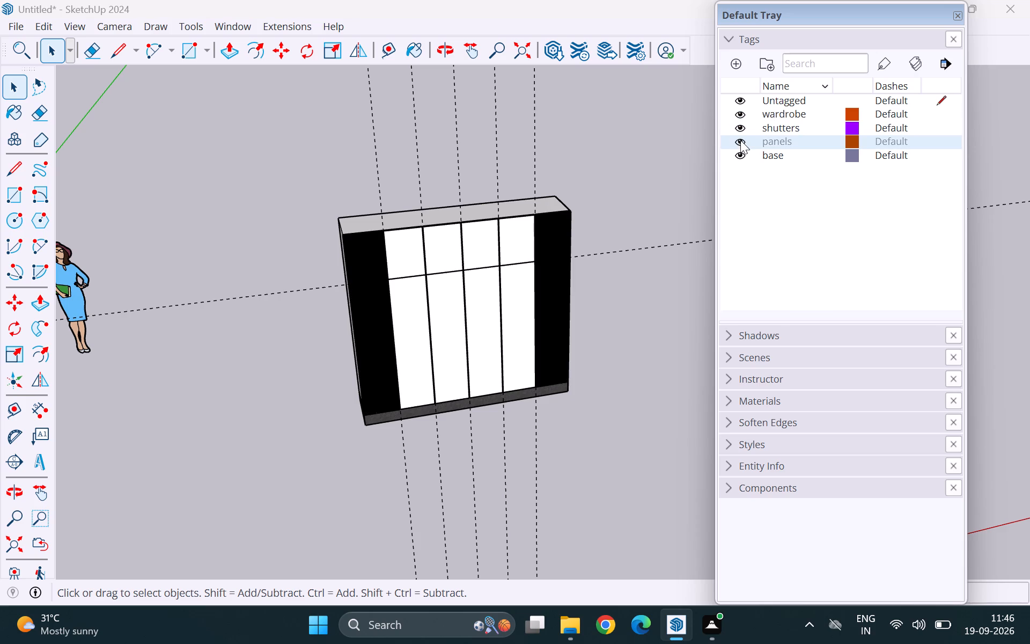
click(740, 140)
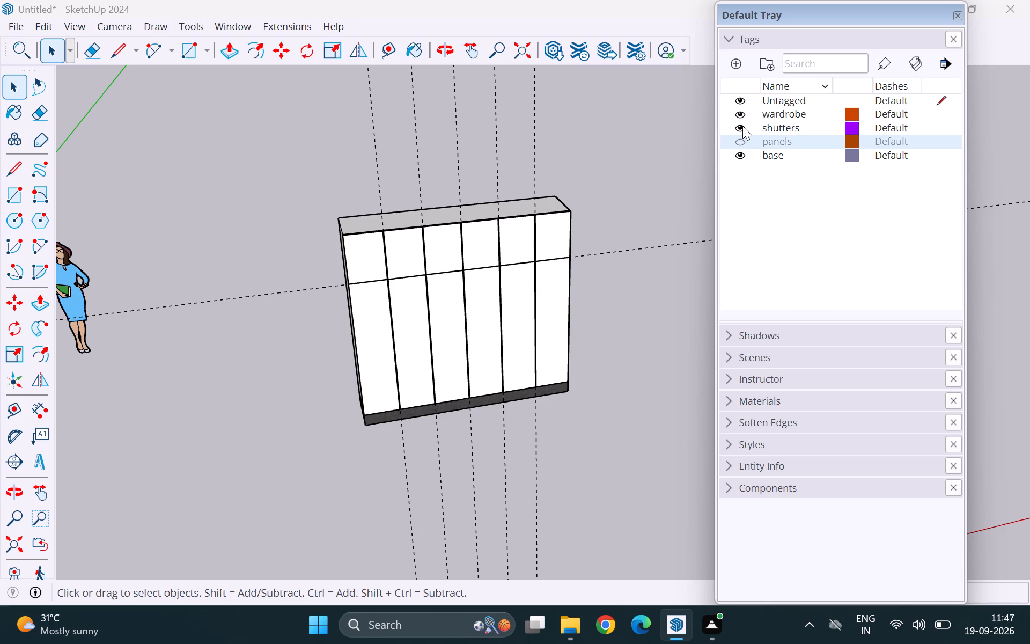
click(742, 126)
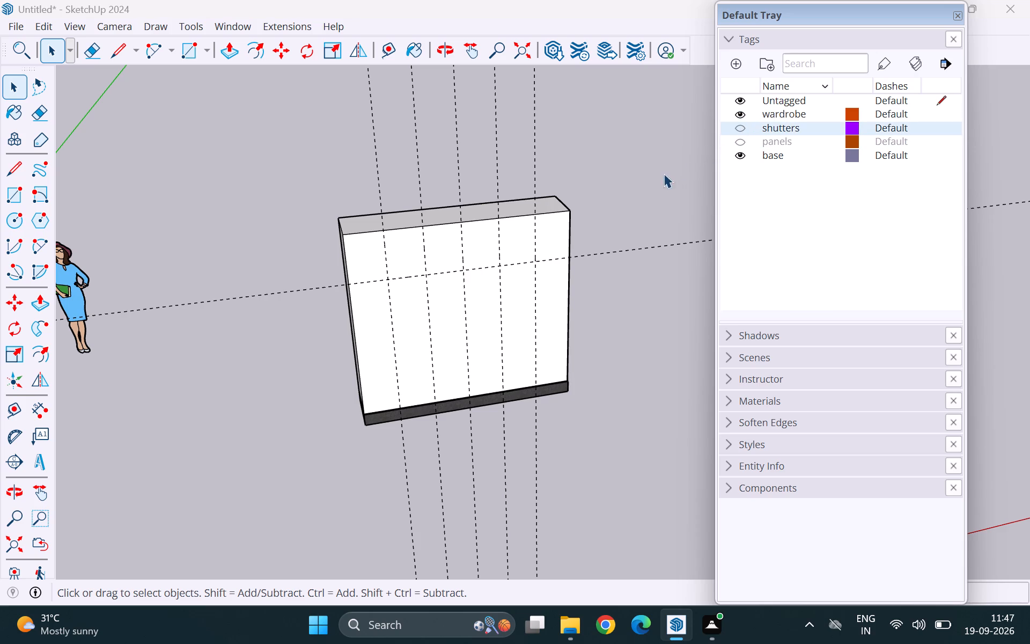
Erase all the vertical guides and the horizontal guide crossing the wardrobe body.
middle_drag(656, 362, 620, 318)
key(e)
drag(573, 114, 371, 151)
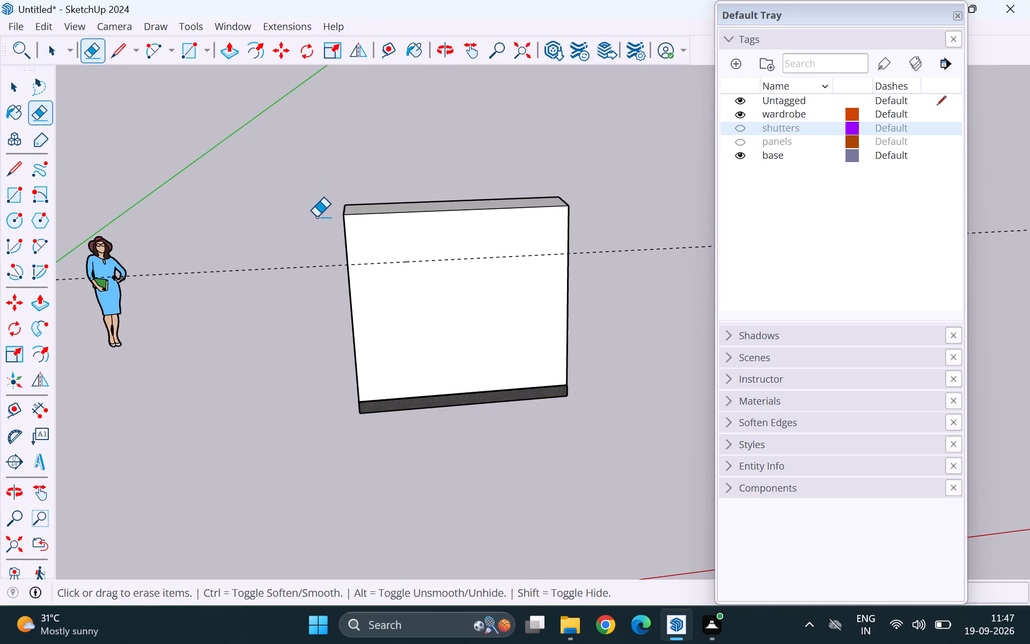
drag(317, 217, 322, 288)
key(space)
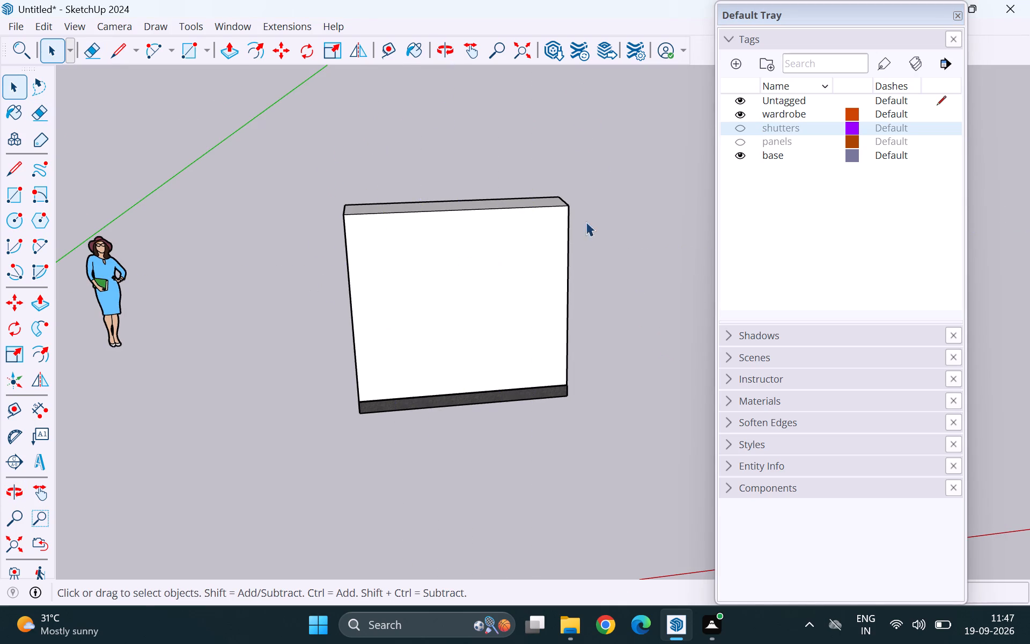
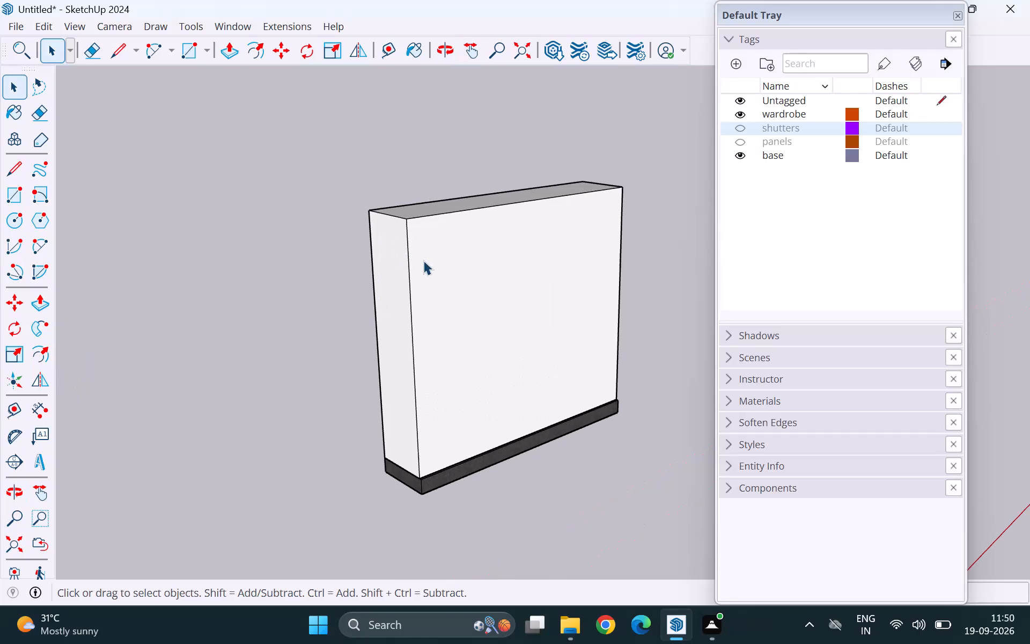
Open the wardrobe body group for editing and place a vertical guide 18" from the front face's left edge.
middle_drag(557, 357, 444, 372)
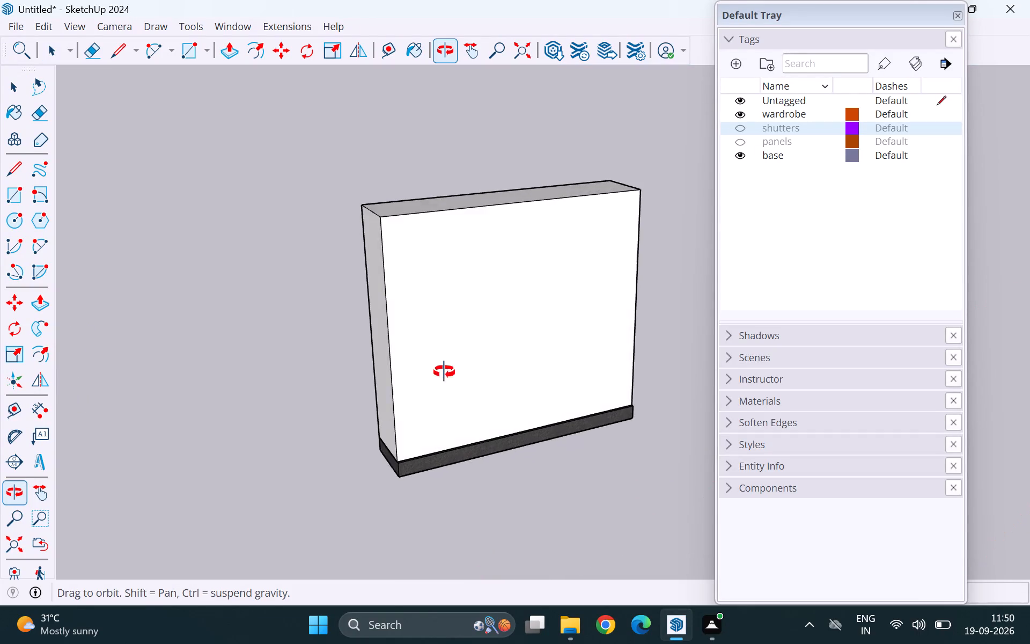
middle_drag(444, 372, 410, 371)
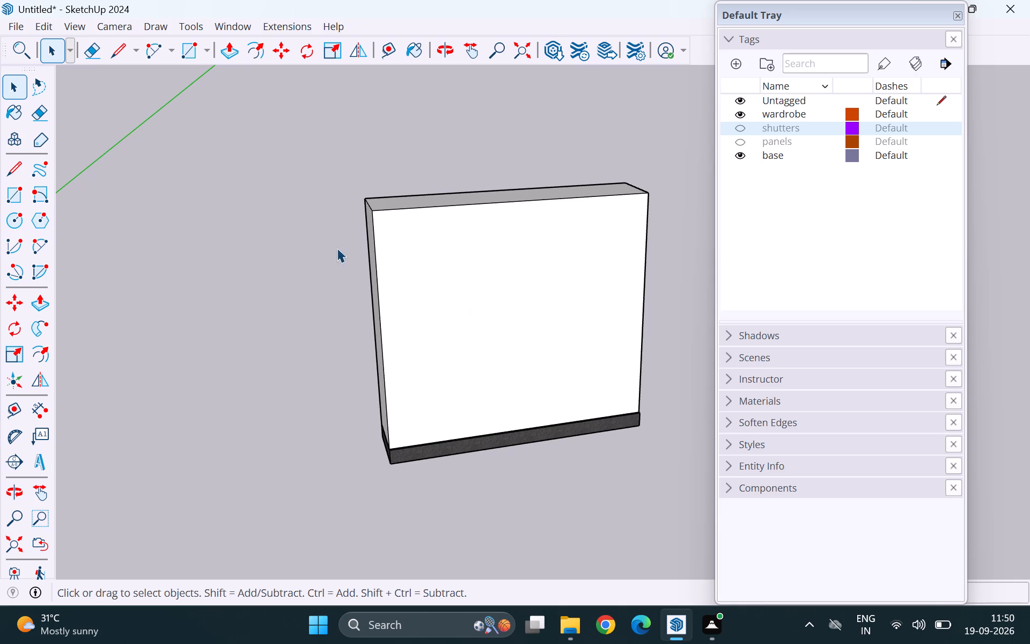
scroll(336, 269, down, 4)
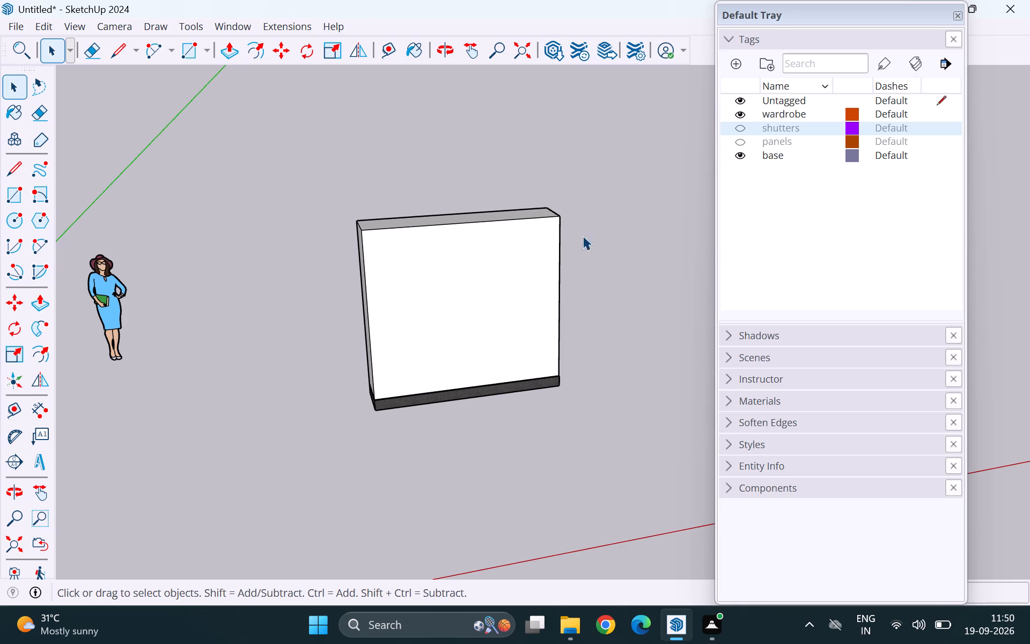
scroll(326, 279, down, 2)
middle_drag(495, 313, 458, 326)
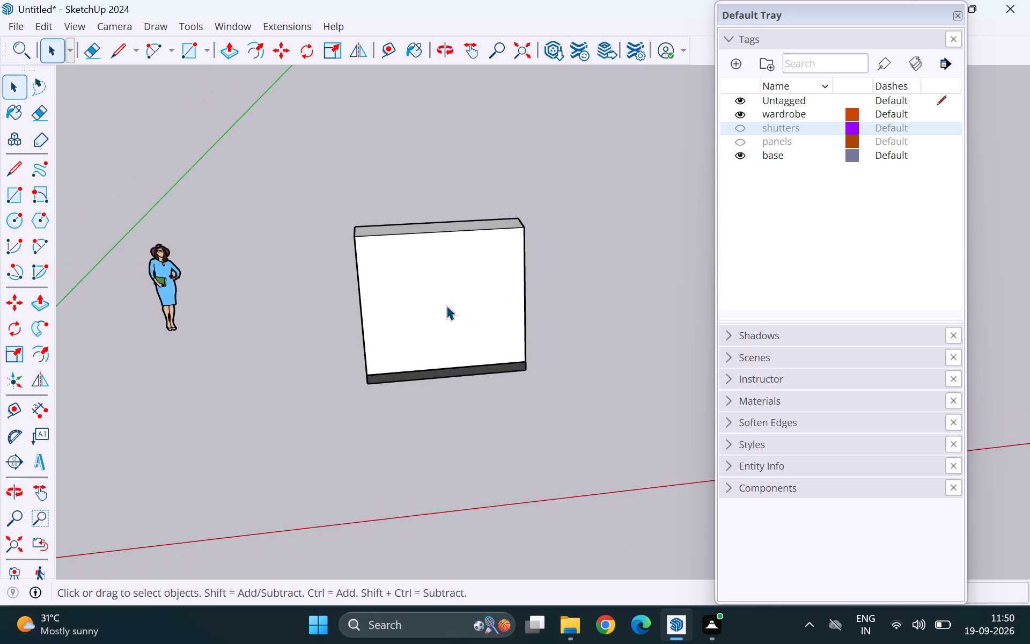
scroll(442, 295, up, 4)
double_click(439, 294)
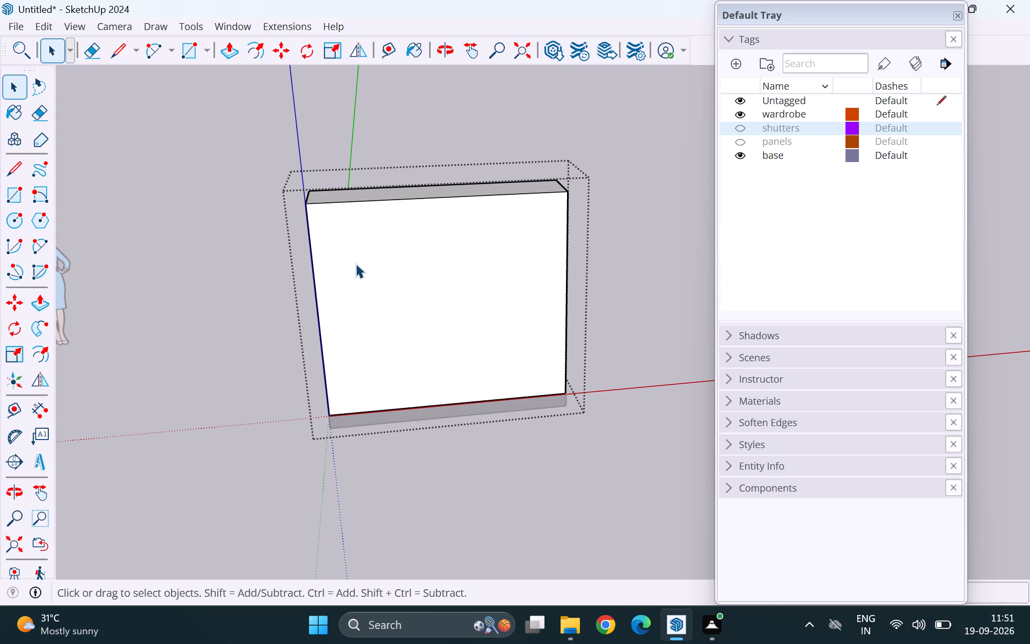
scroll(335, 226, up, 3)
key(t)
click(301, 241)
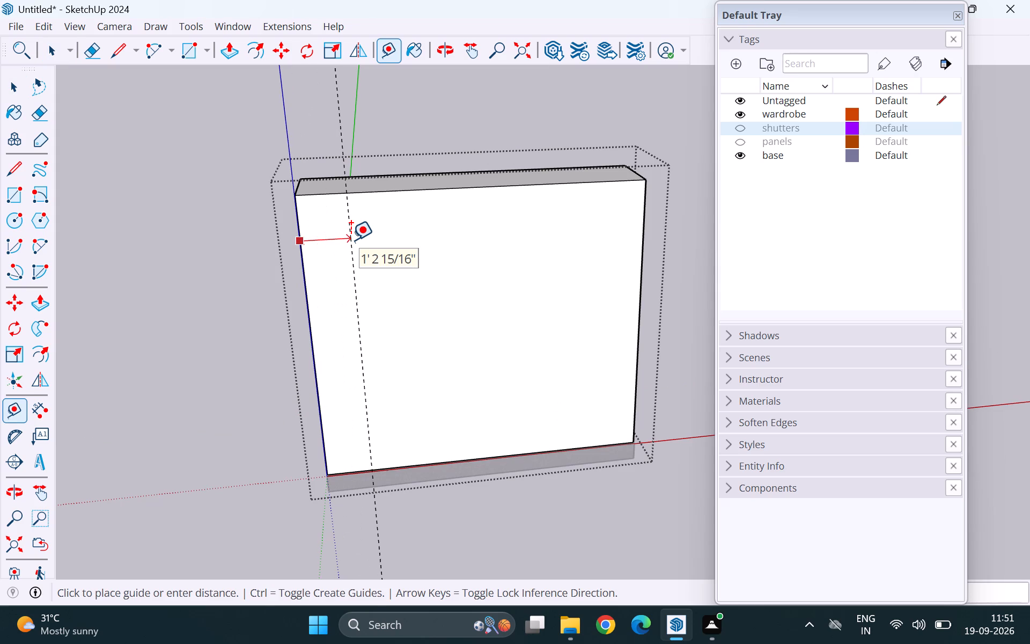
key(1)
key(8)
key(Return)
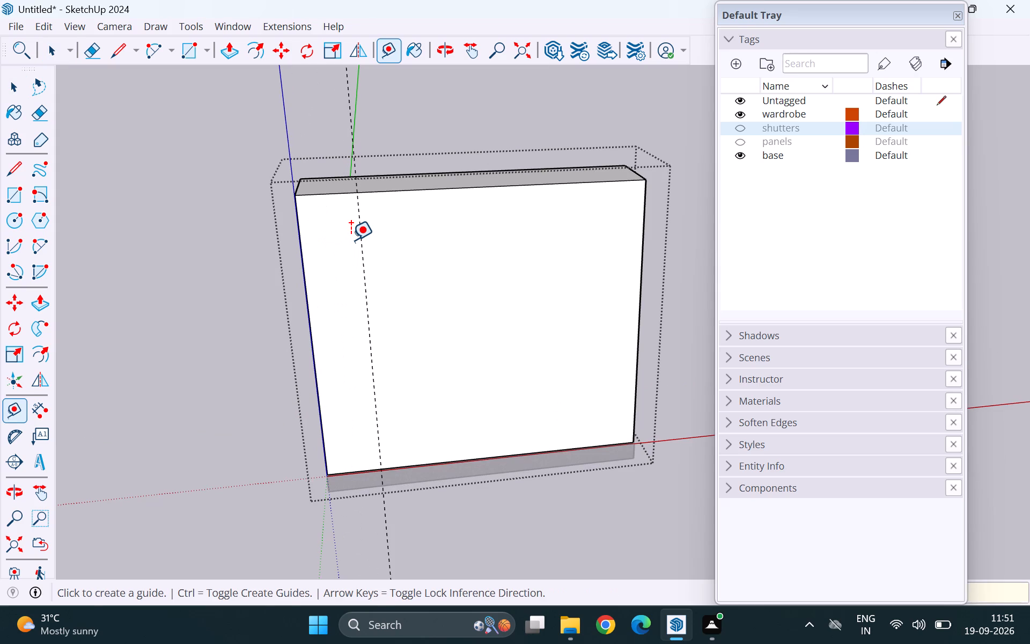
Add four more vertical guides across the wardrobe front, each offset 18" from the previous one.
click(359, 260)
text(18)
key(Return)
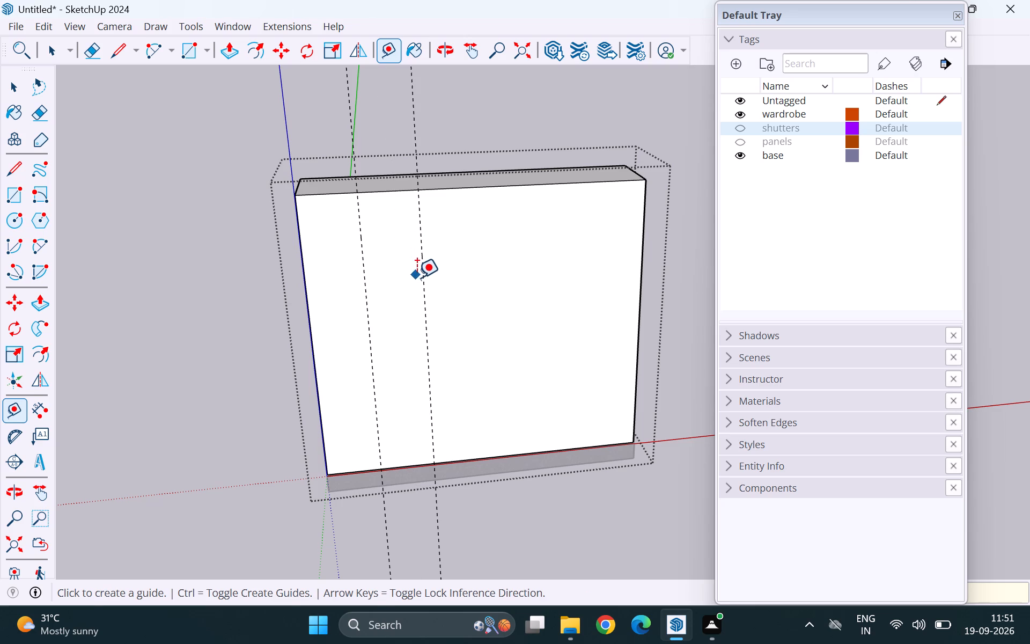
click(421, 288)
text(18)
key(Return)
drag(478, 276, 489, 277)
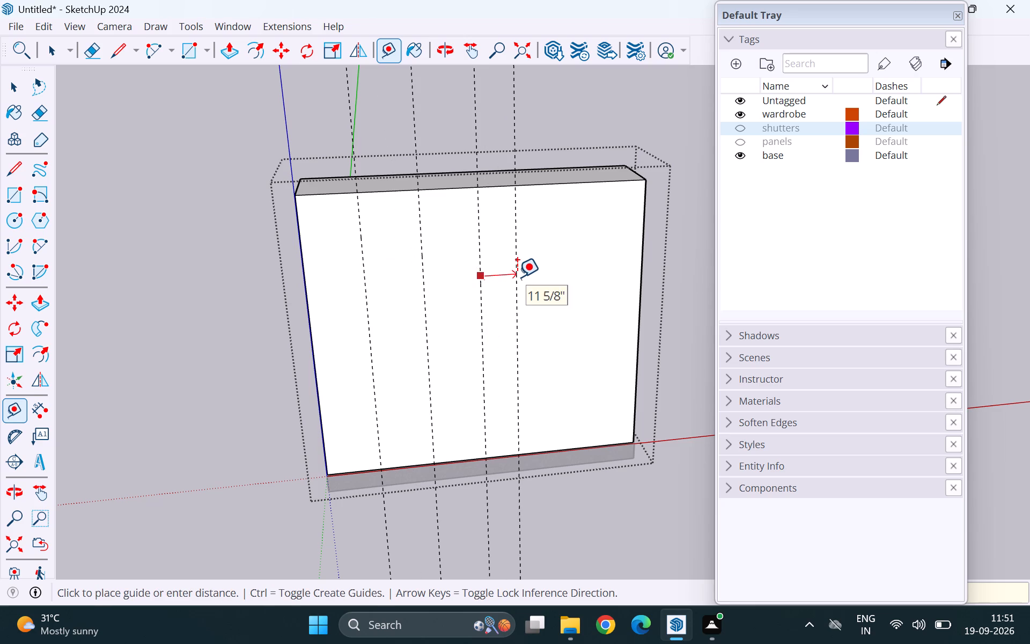
text(18)
key(Return)
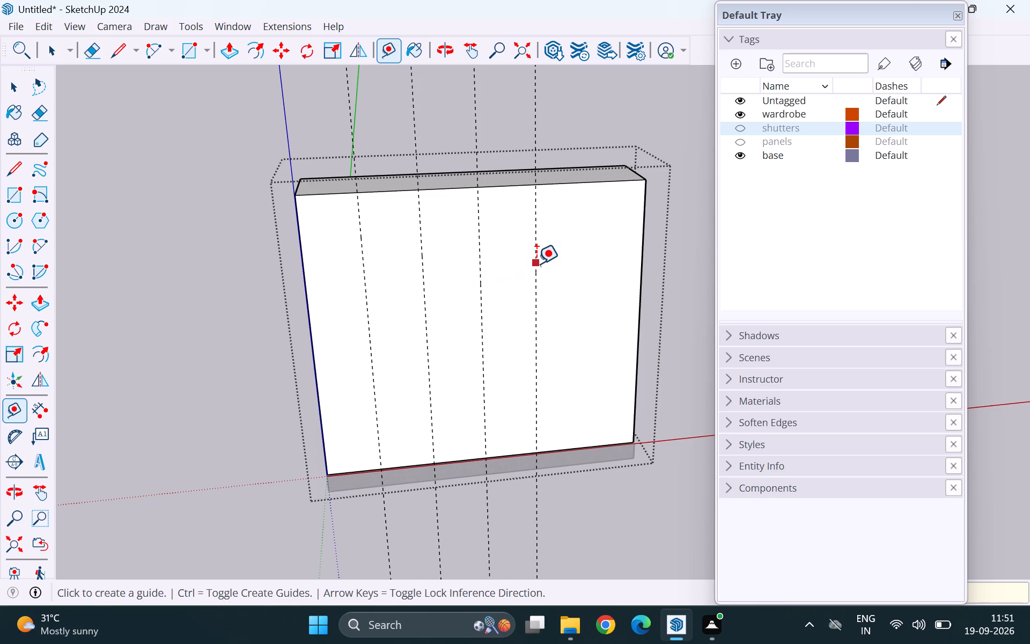
drag(536, 264, 542, 265)
text(18)
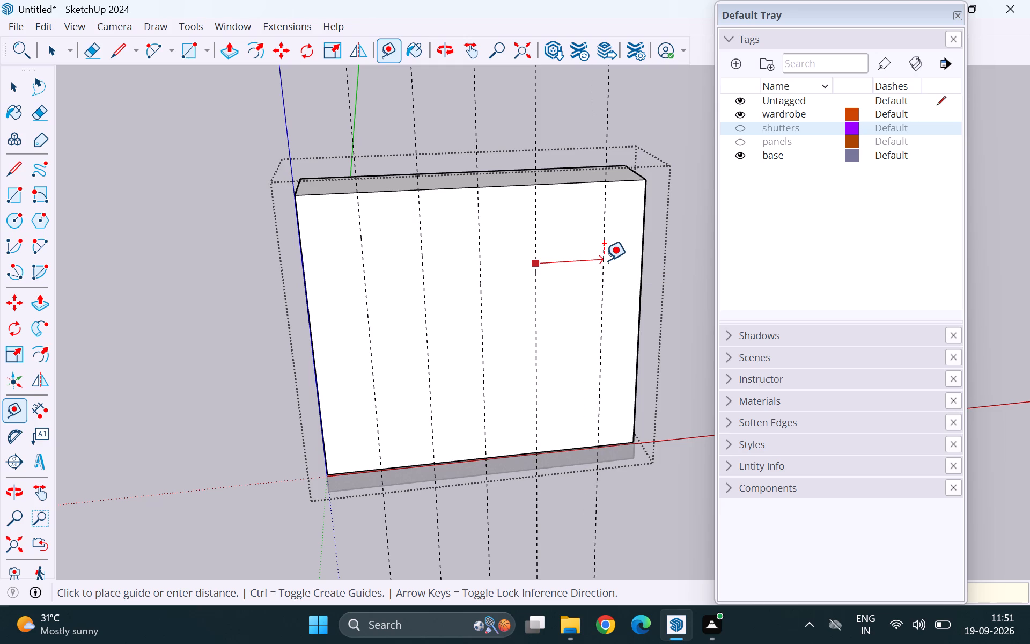
key(Return)
key(space)
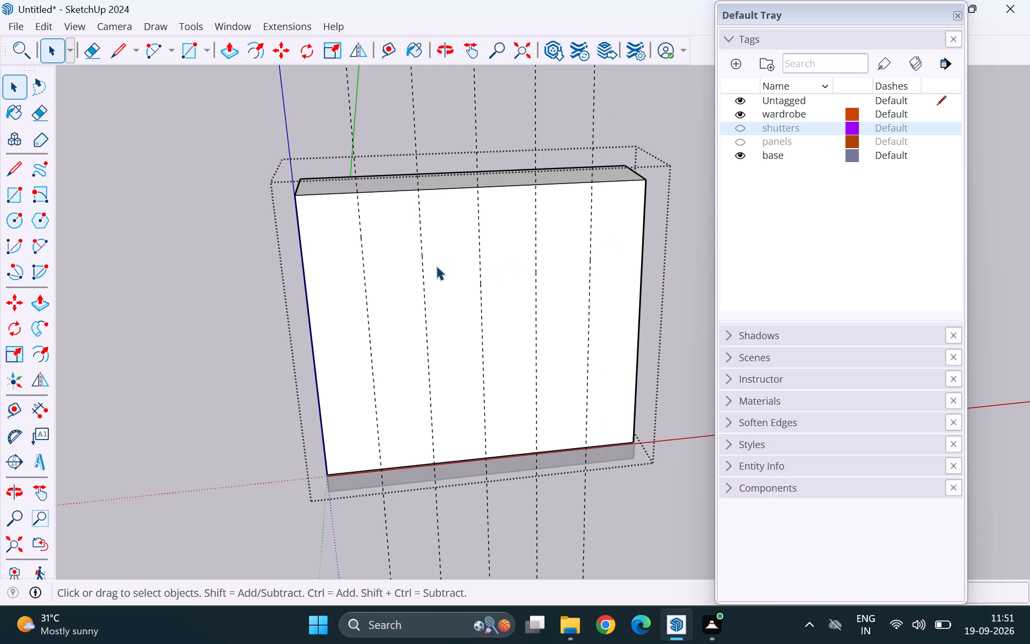
Measure the distance from the last vertical guide to the wardrobe front's right edge.
middle_drag(642, 213, 551, 241)
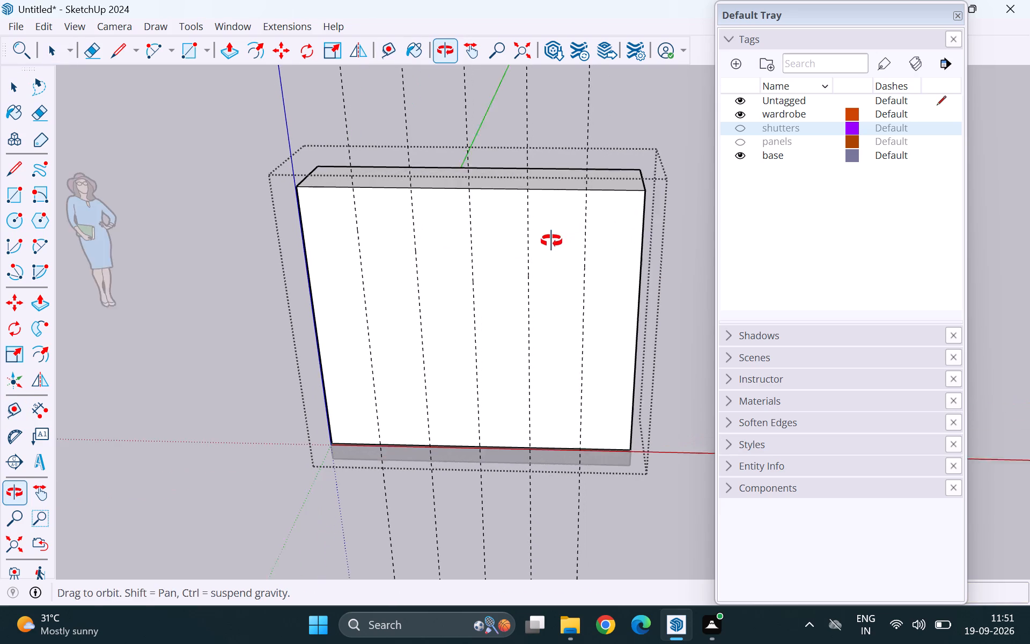
middle_drag(551, 241, 549, 241)
scroll(613, 212, up, 11)
key(t)
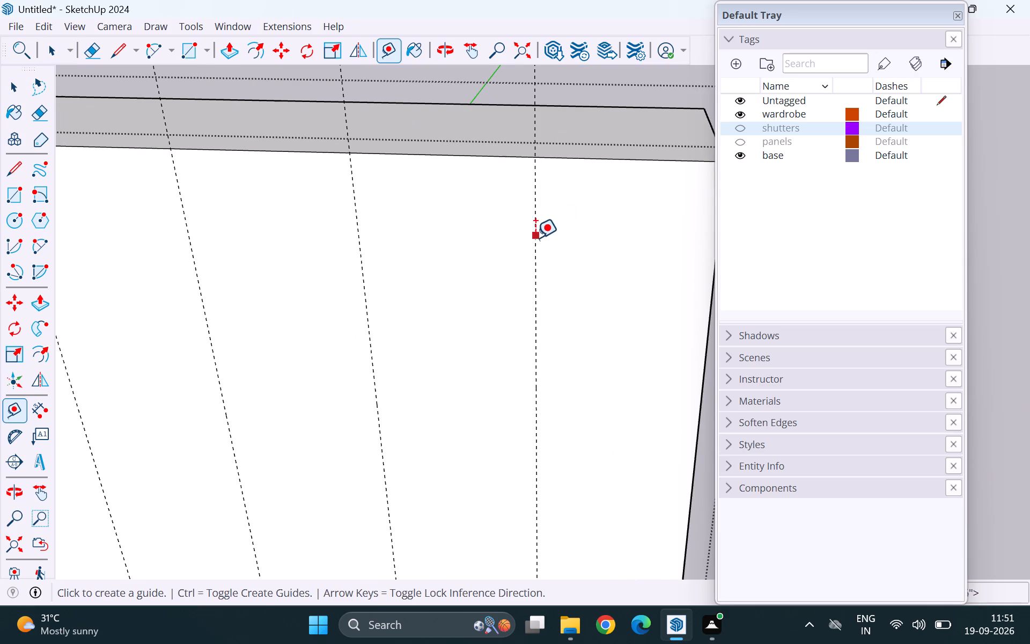
click(534, 240)
scroll(471, 259, down, 3)
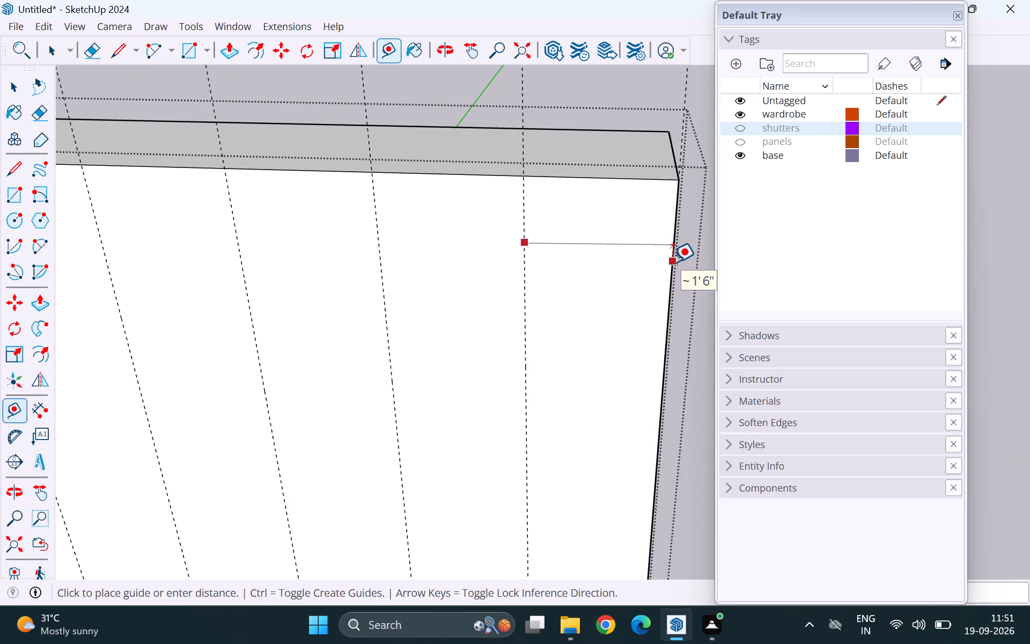
key(space)
scroll(686, 261, down, 6)
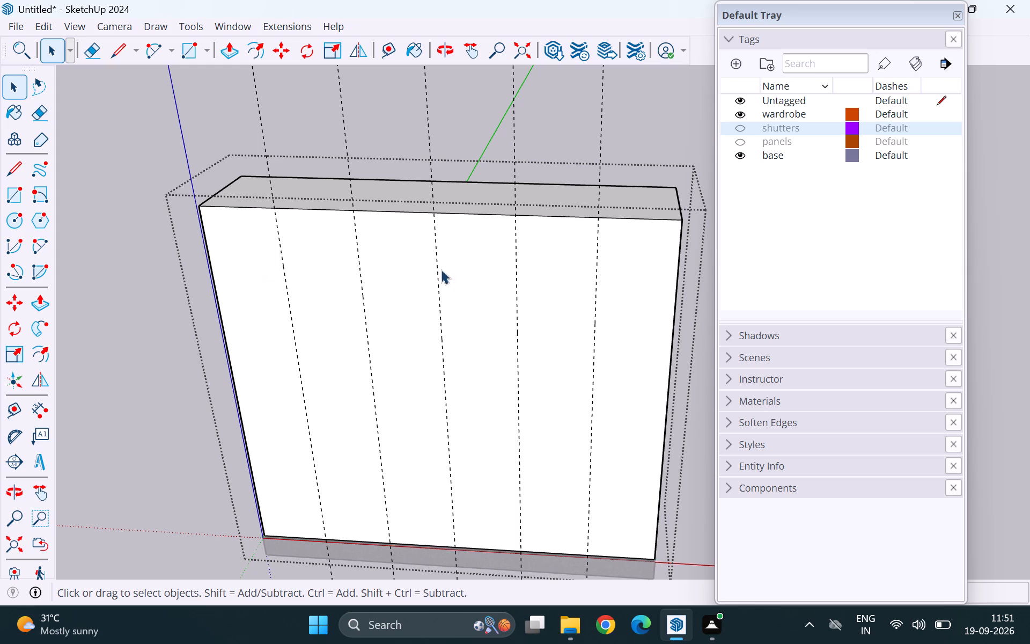
Close the wardrobe group and make the shutters and panels tags visible.
scroll(448, 207, down, 8)
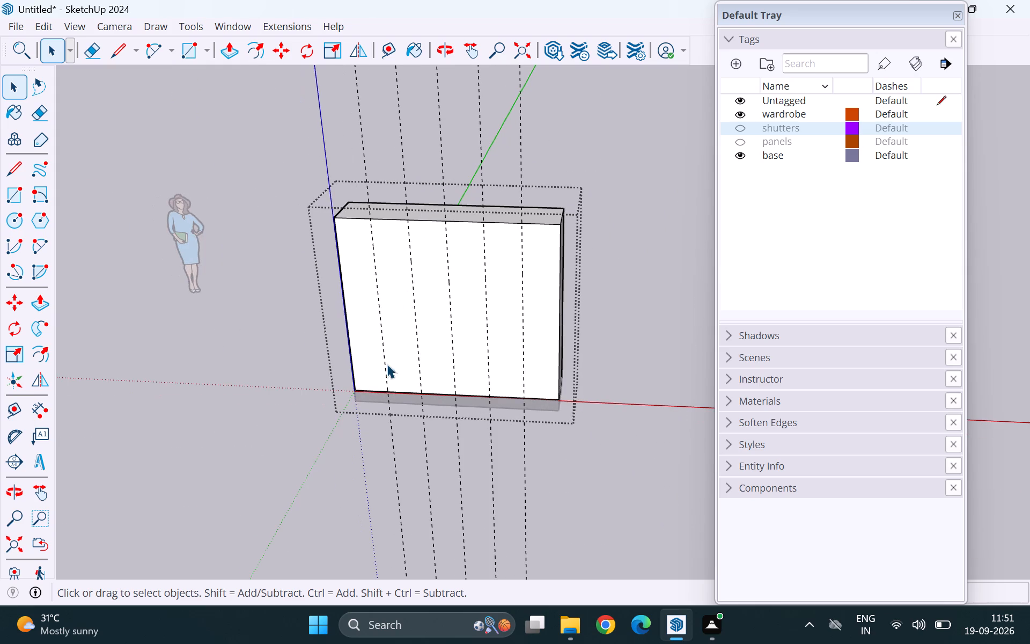
middle_drag(369, 392, 426, 382)
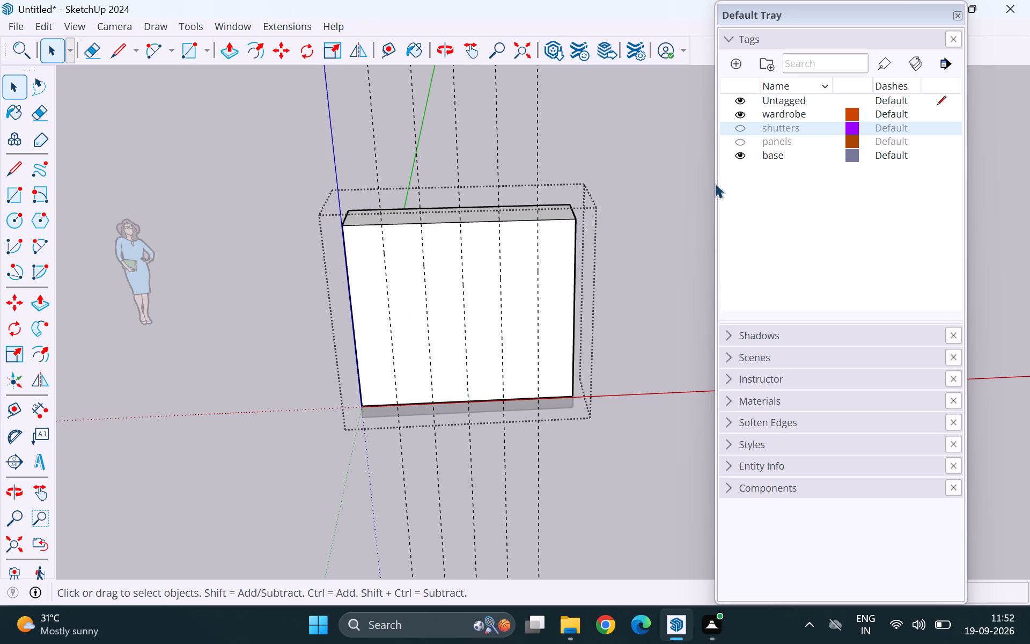
click(742, 147)
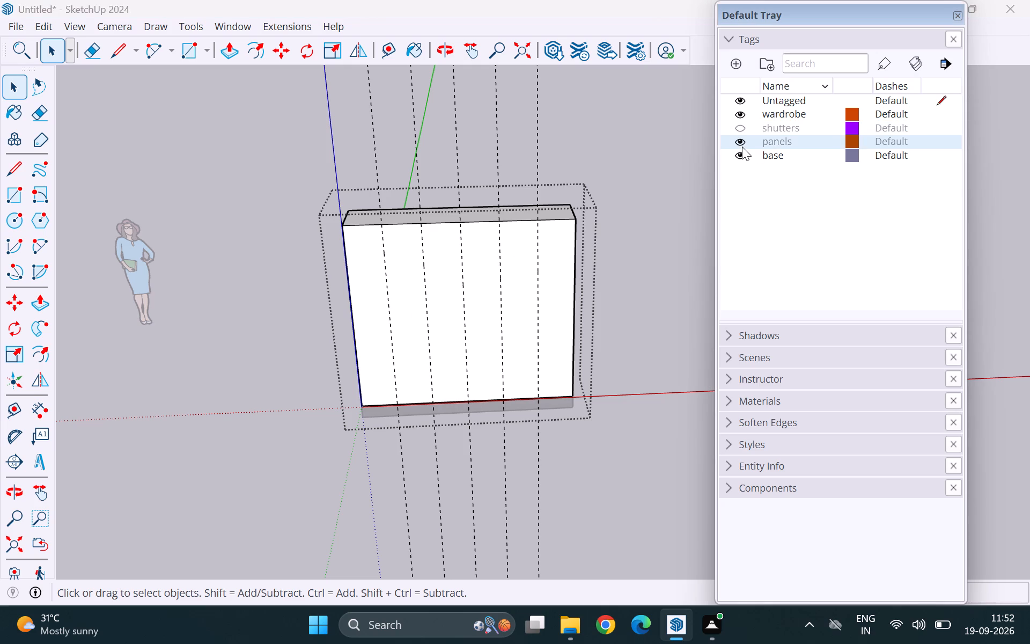
click(678, 174)
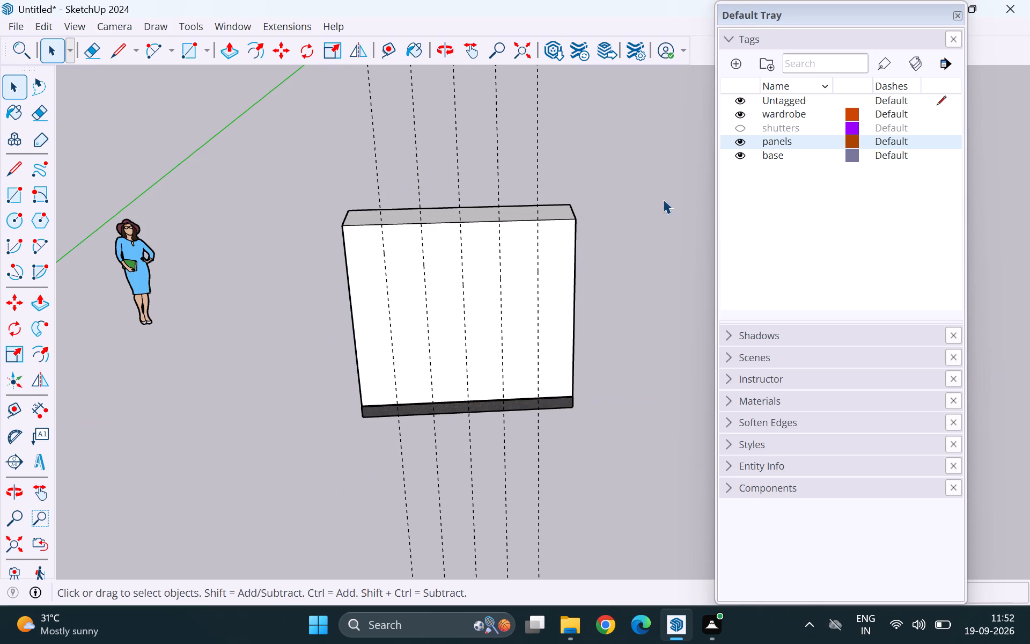
middle_drag(661, 231, 107, 282)
middle_drag(281, 282, 806, 281)
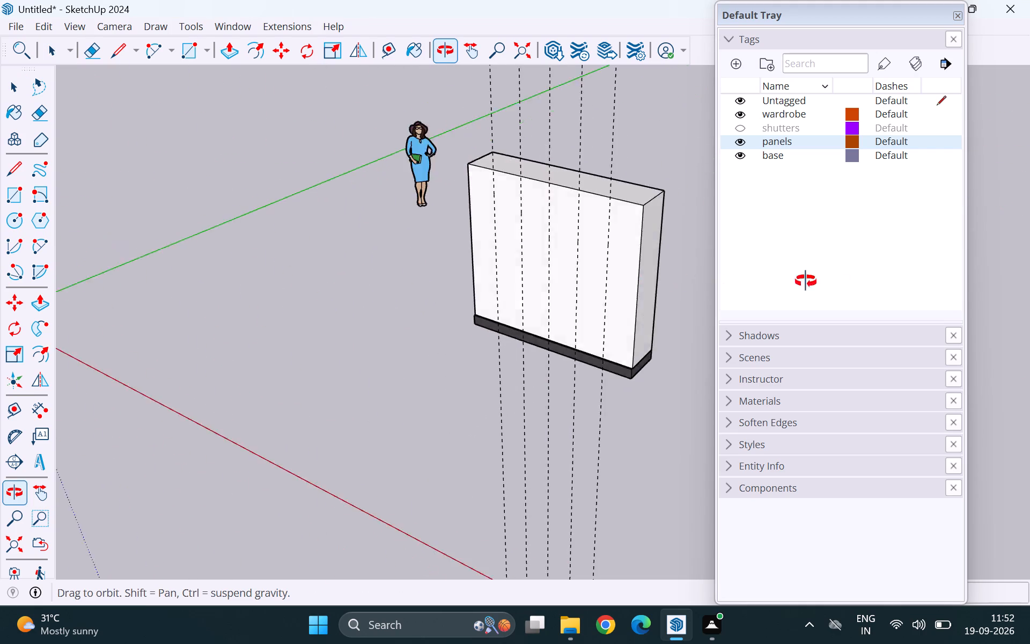
middle_drag(806, 281, 834, 281)
click(738, 144)
click(740, 128)
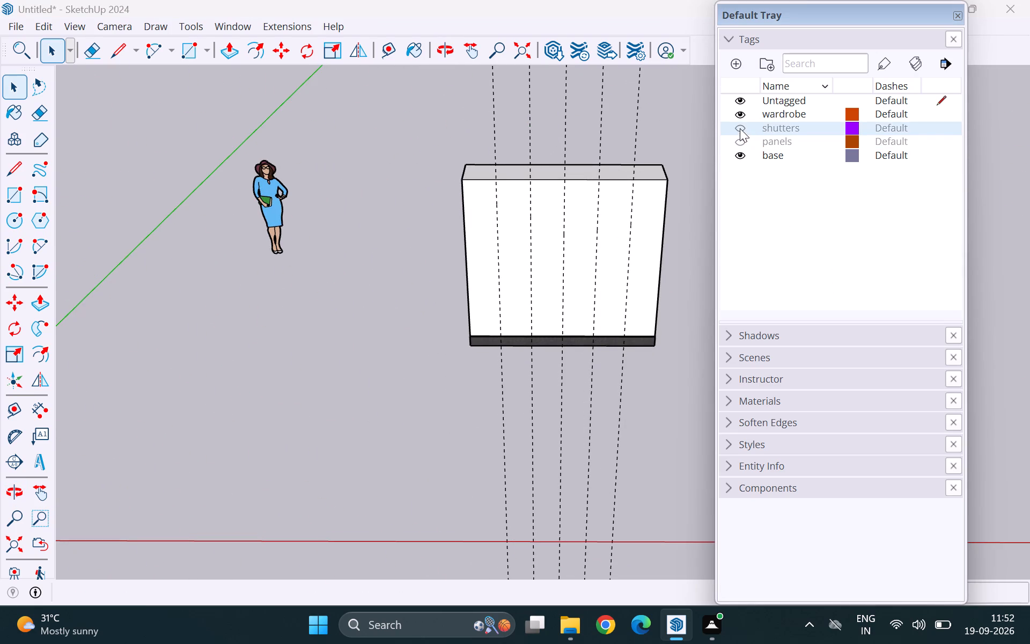
click(739, 141)
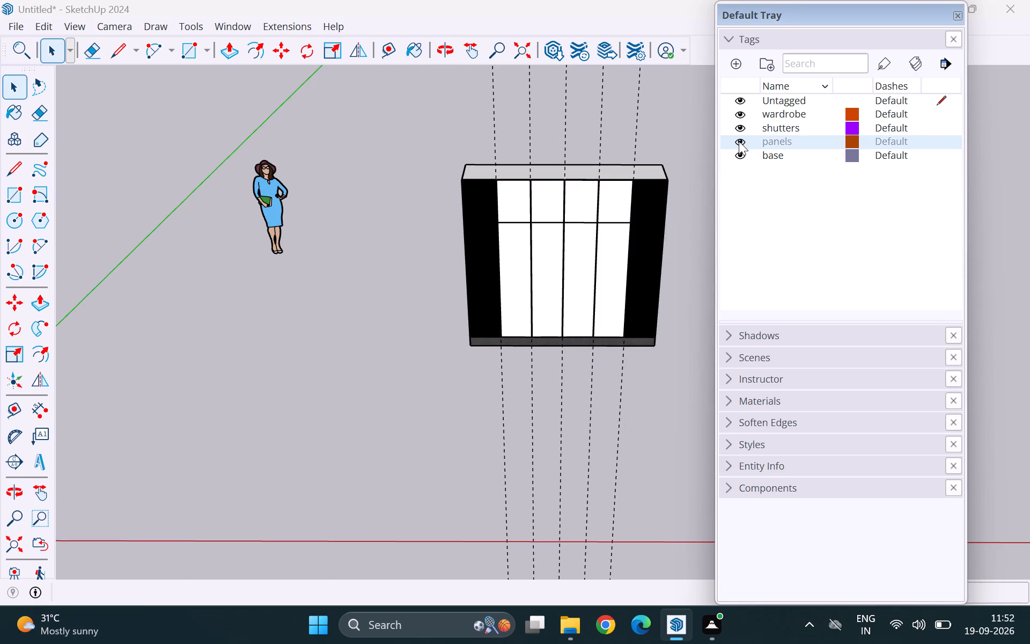
Switch the shutters and panels tags off and back on to compare the wardrobe front with and without them.
middle_drag(571, 277, 709, 248)
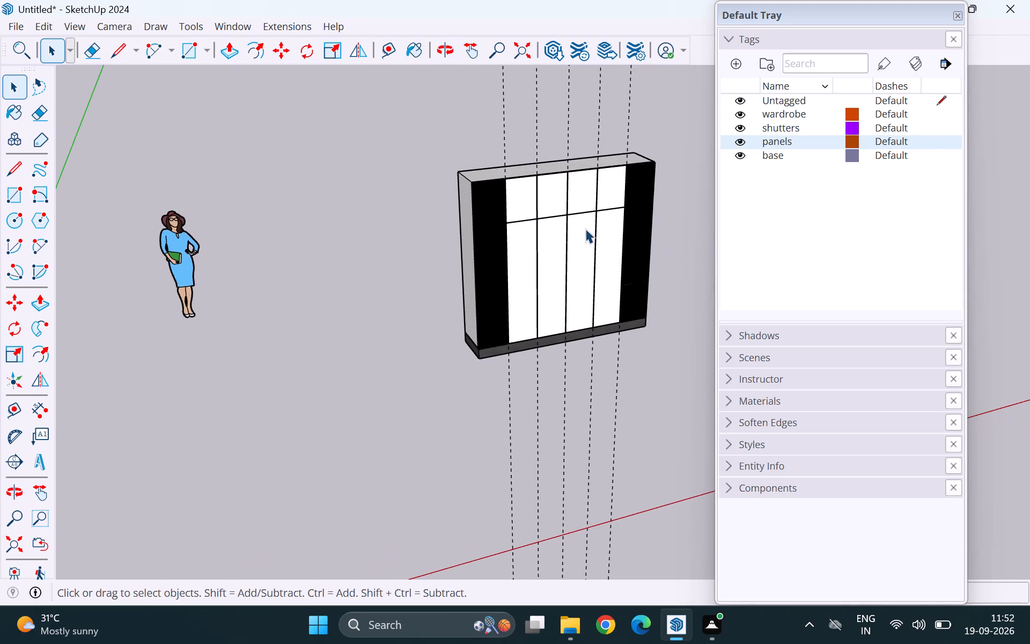
scroll(579, 223, up, 4)
click(741, 126)
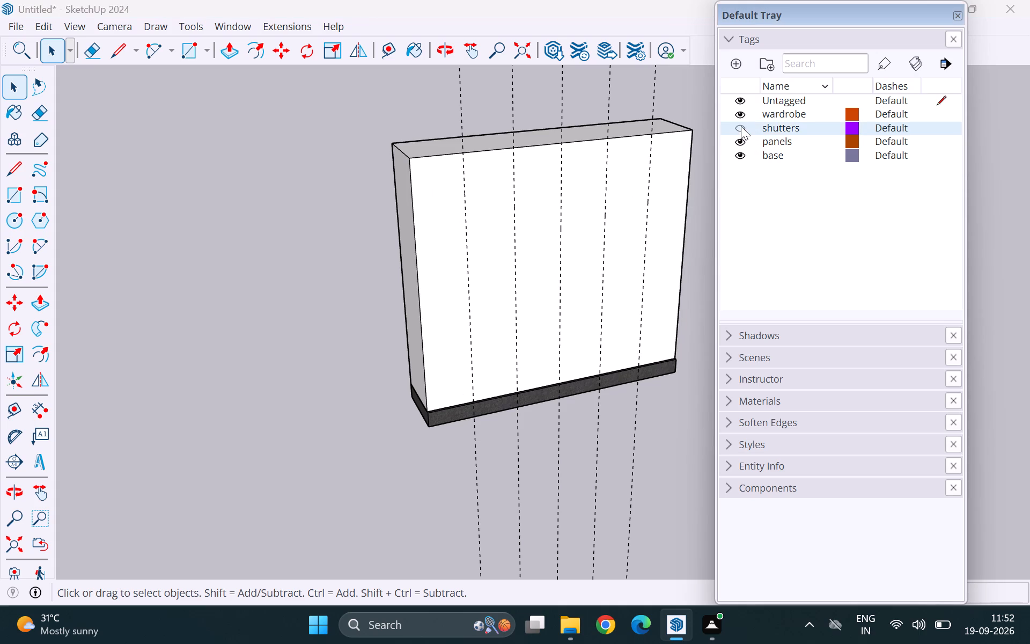
click(742, 143)
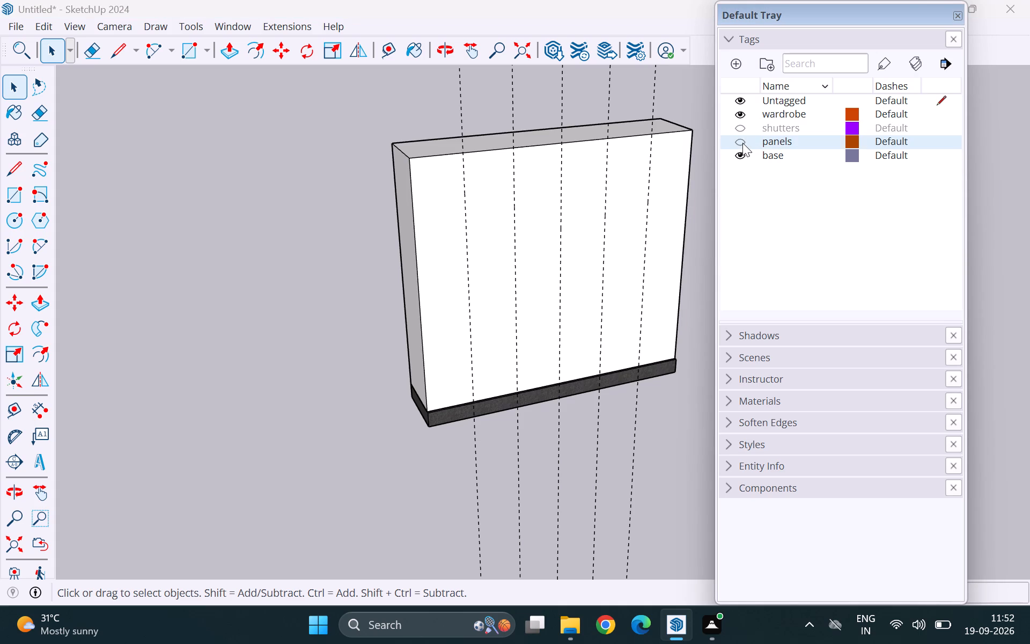
click(742, 143)
click(740, 141)
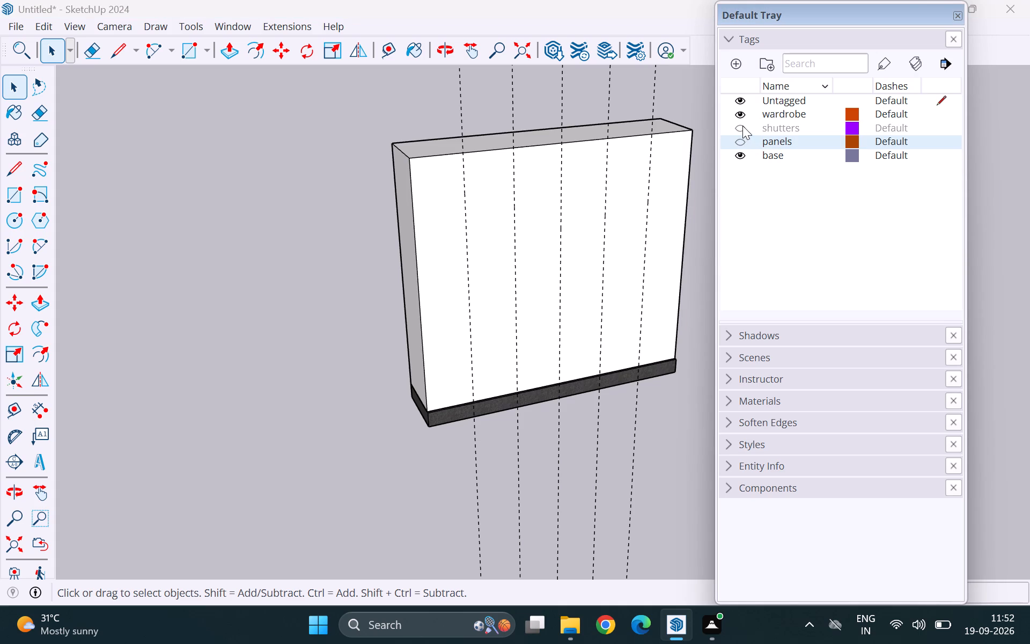
click(740, 130)
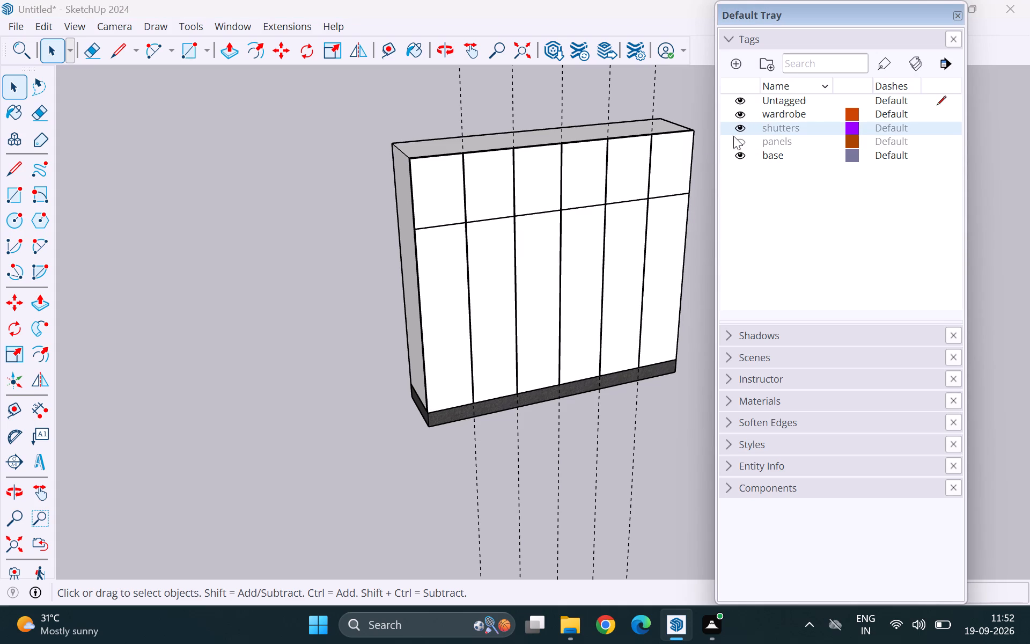
scroll(548, 219, up, 3)
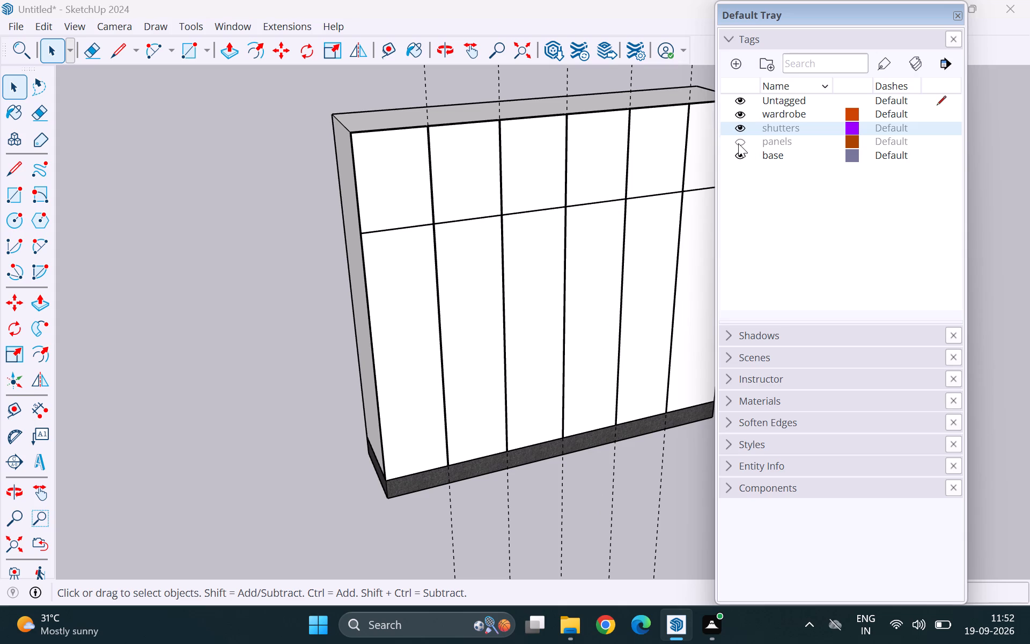
click(738, 142)
scroll(358, 259, down, 4)
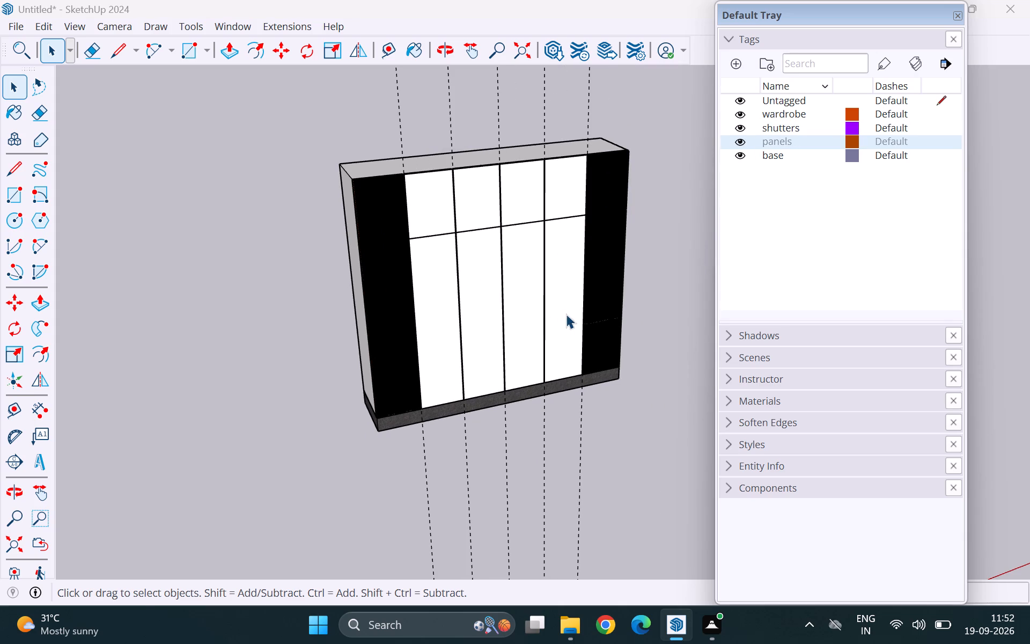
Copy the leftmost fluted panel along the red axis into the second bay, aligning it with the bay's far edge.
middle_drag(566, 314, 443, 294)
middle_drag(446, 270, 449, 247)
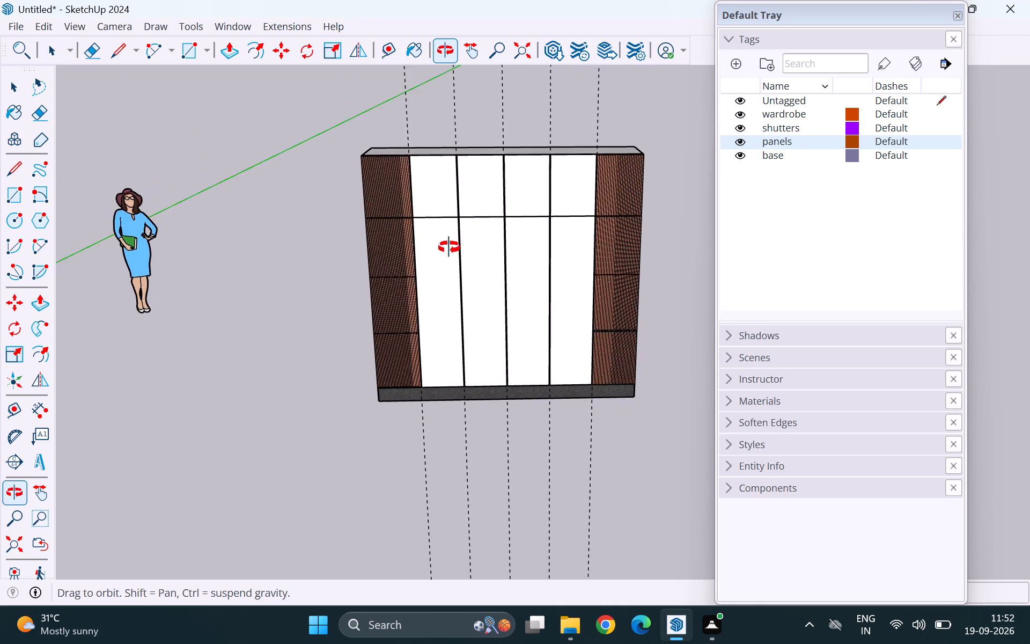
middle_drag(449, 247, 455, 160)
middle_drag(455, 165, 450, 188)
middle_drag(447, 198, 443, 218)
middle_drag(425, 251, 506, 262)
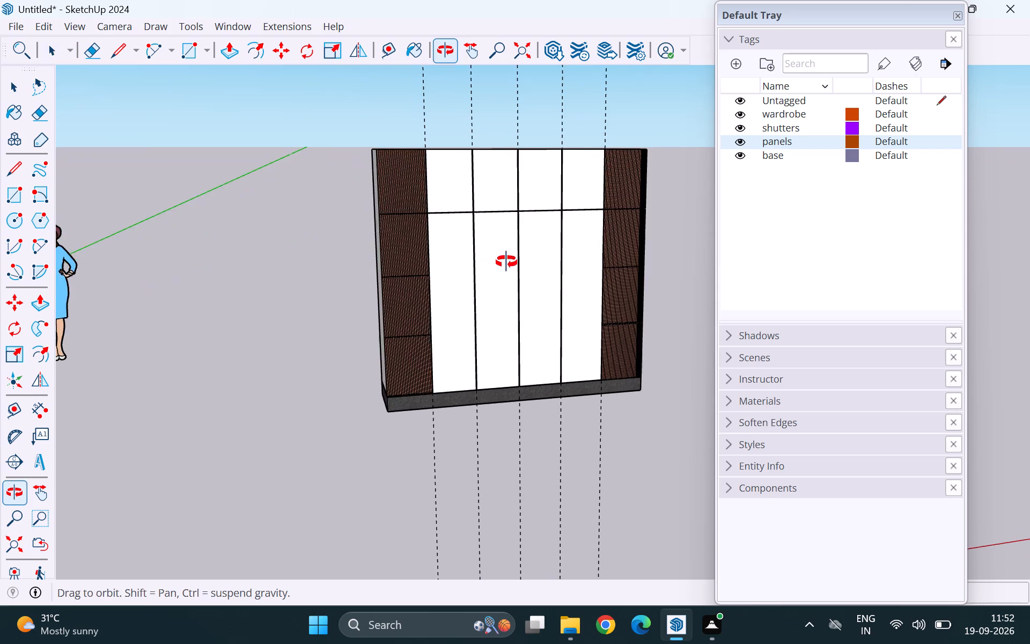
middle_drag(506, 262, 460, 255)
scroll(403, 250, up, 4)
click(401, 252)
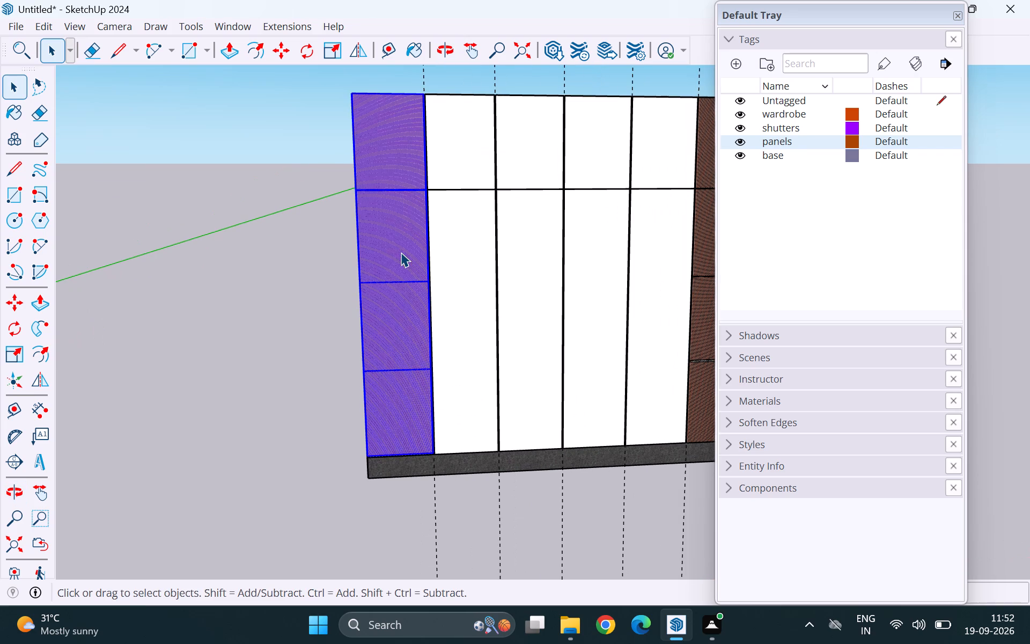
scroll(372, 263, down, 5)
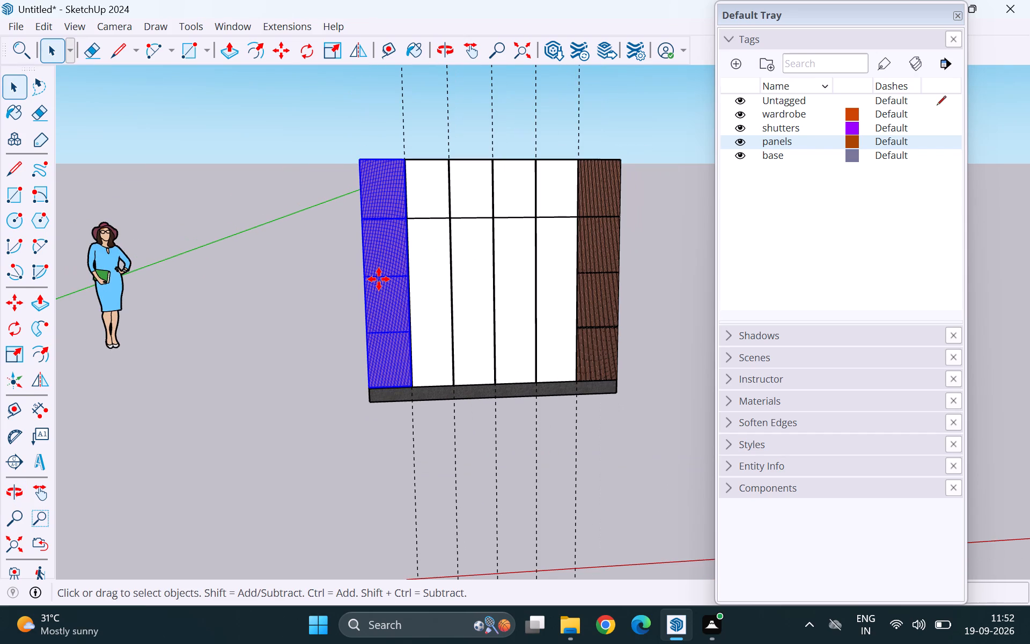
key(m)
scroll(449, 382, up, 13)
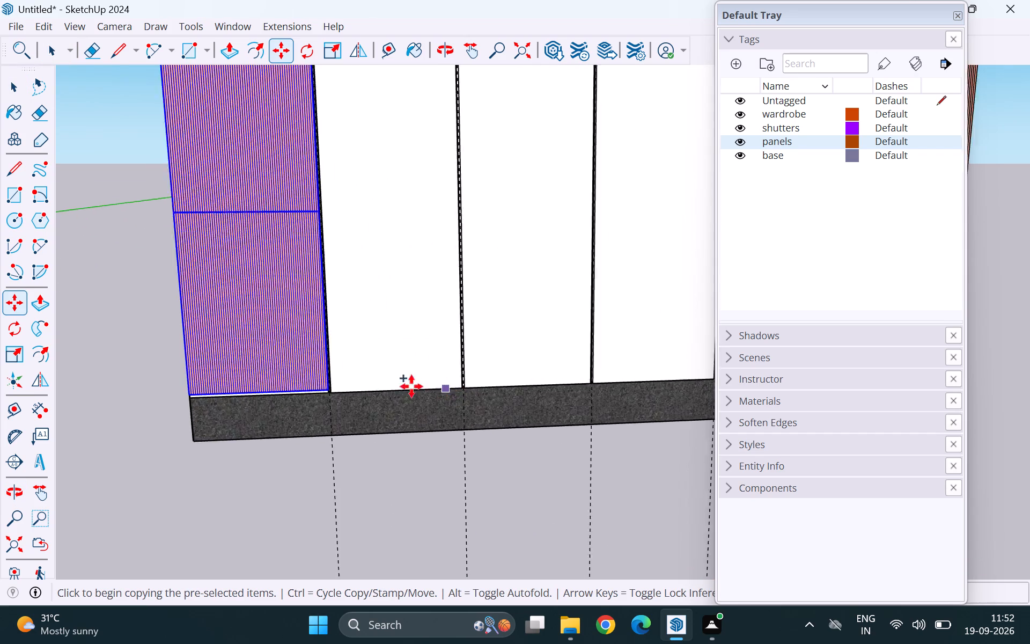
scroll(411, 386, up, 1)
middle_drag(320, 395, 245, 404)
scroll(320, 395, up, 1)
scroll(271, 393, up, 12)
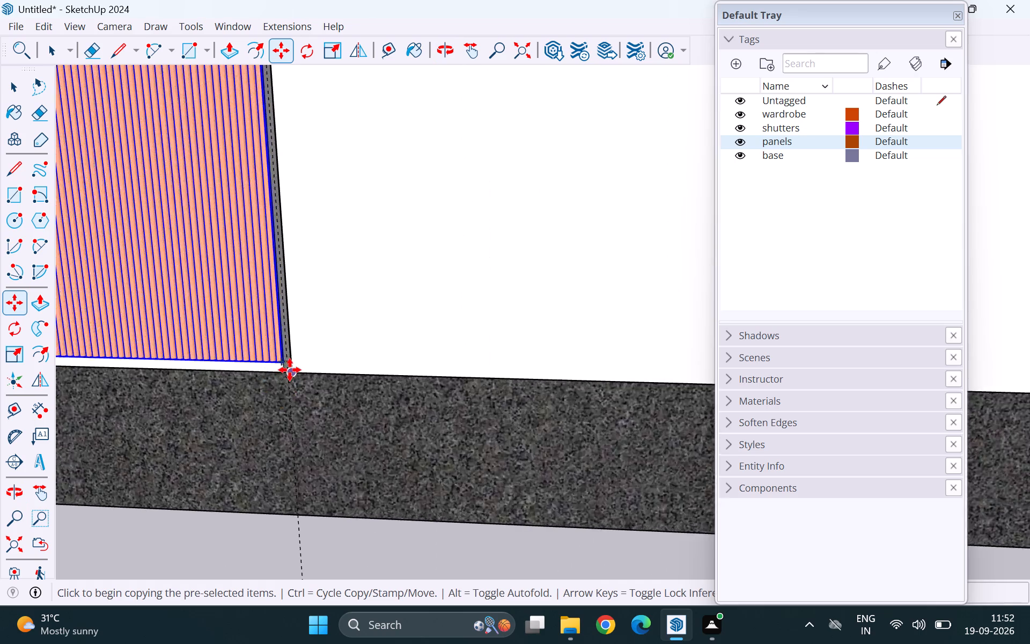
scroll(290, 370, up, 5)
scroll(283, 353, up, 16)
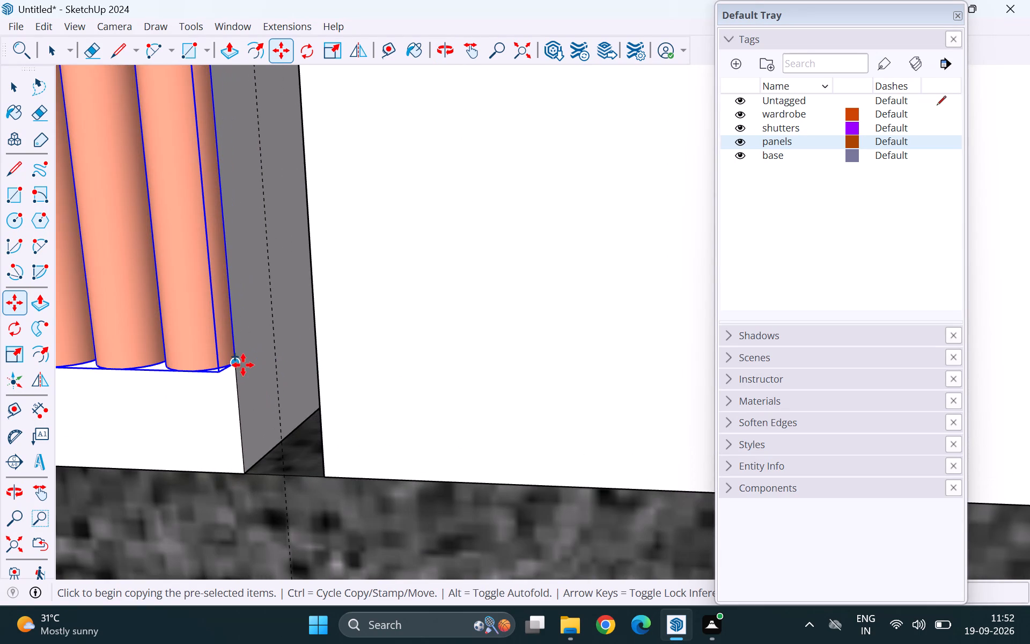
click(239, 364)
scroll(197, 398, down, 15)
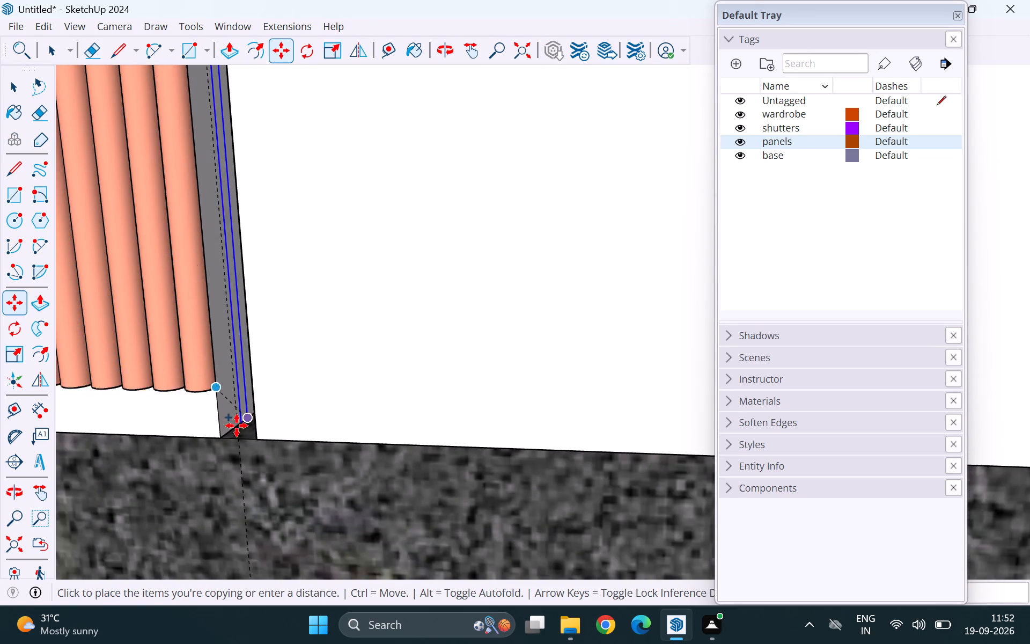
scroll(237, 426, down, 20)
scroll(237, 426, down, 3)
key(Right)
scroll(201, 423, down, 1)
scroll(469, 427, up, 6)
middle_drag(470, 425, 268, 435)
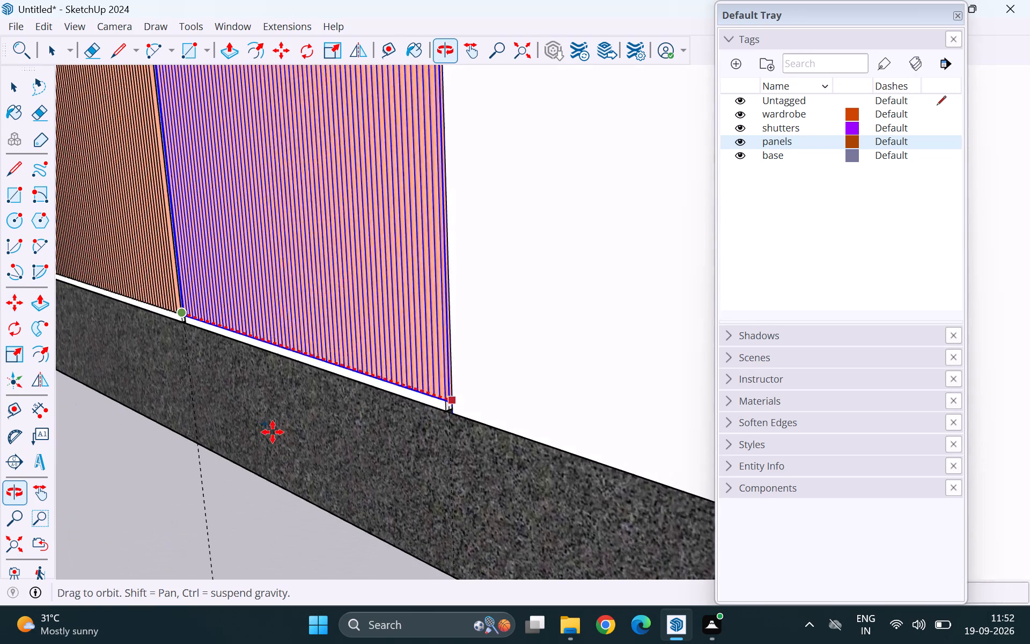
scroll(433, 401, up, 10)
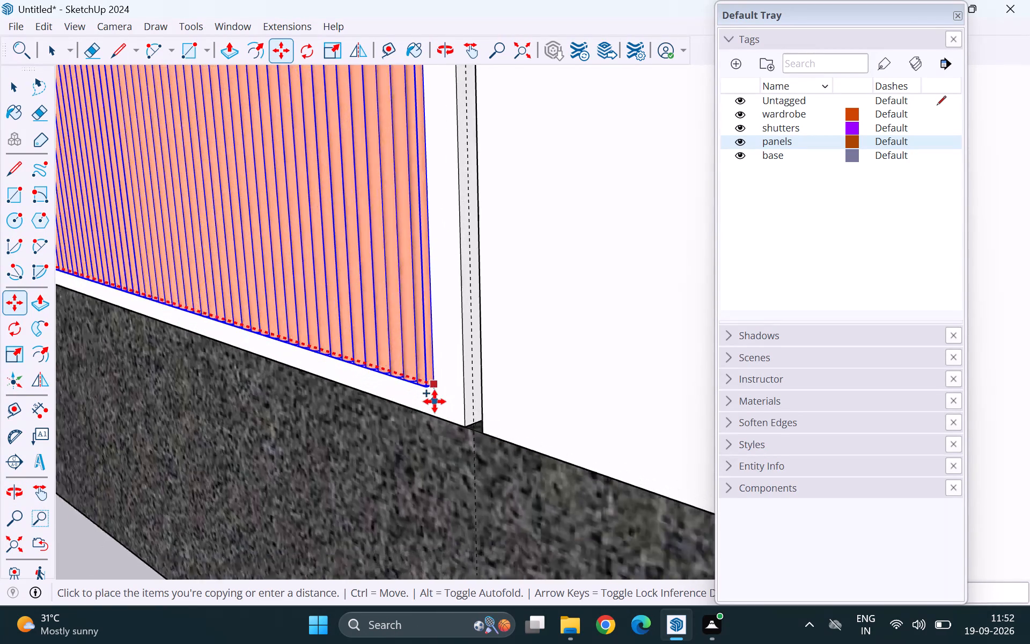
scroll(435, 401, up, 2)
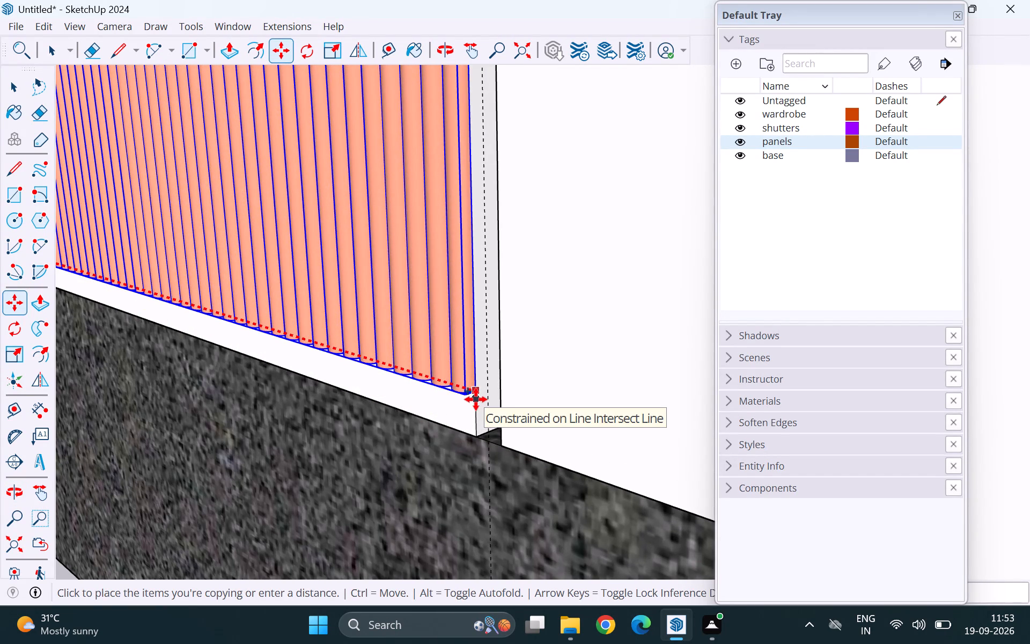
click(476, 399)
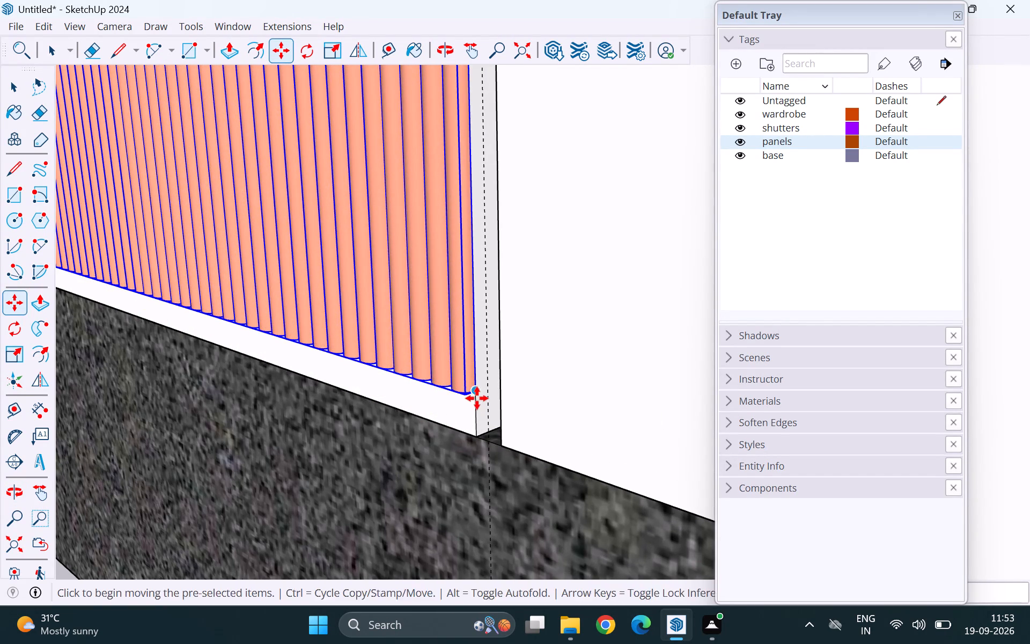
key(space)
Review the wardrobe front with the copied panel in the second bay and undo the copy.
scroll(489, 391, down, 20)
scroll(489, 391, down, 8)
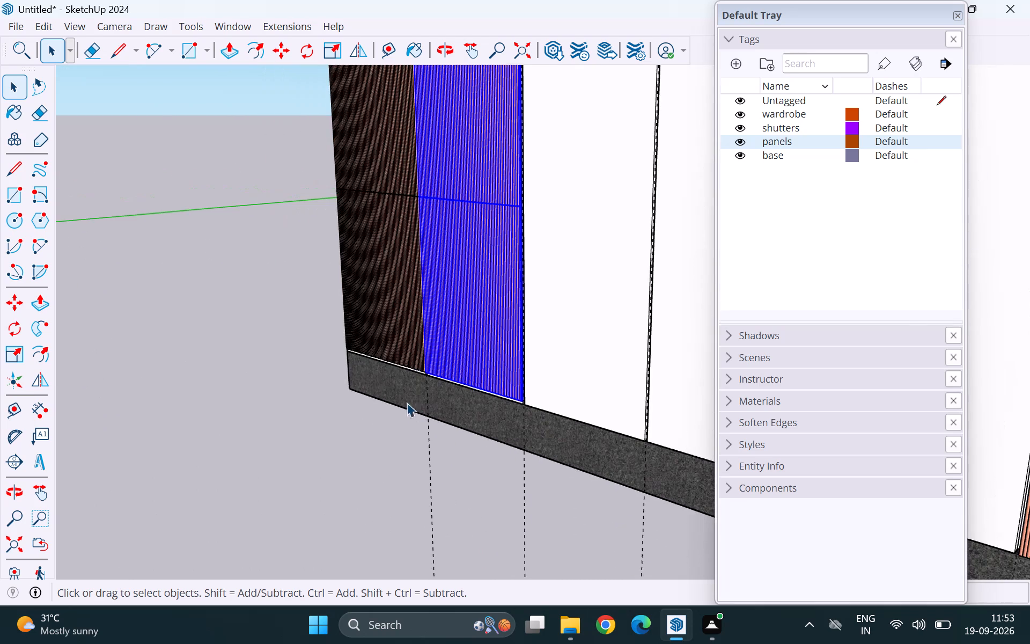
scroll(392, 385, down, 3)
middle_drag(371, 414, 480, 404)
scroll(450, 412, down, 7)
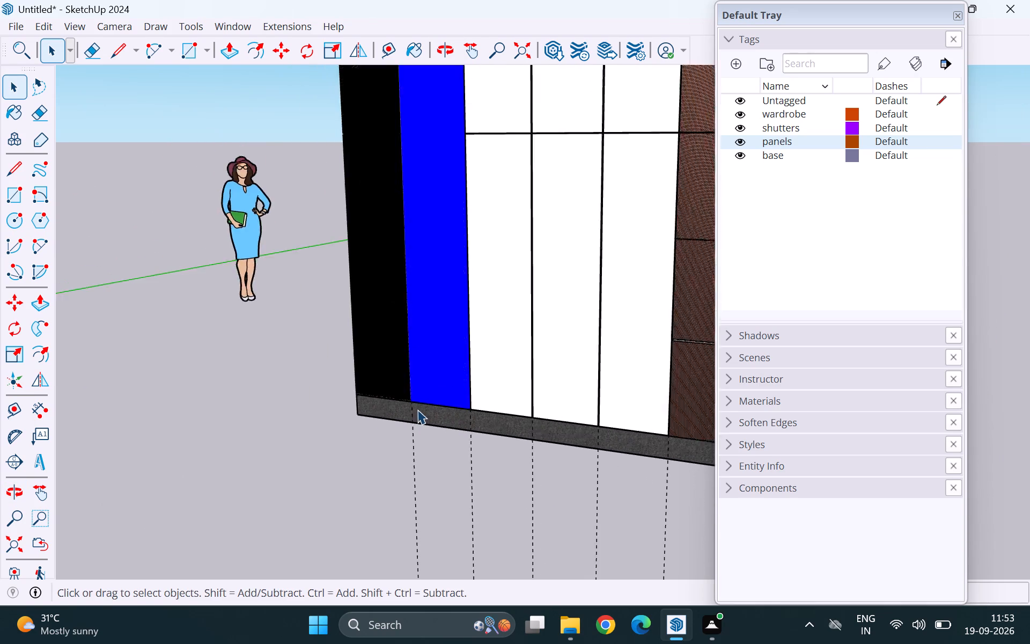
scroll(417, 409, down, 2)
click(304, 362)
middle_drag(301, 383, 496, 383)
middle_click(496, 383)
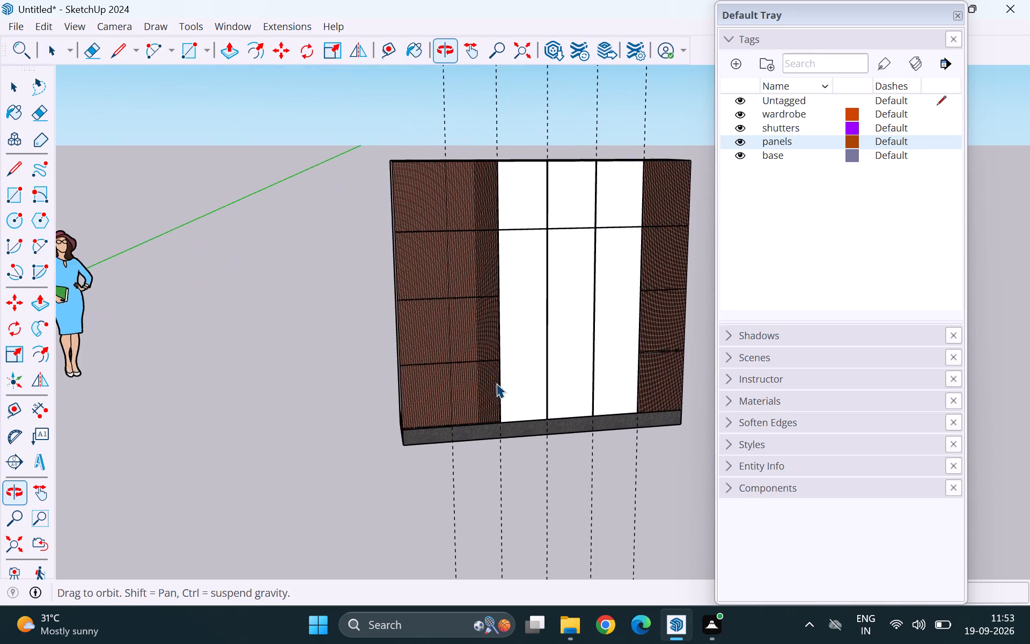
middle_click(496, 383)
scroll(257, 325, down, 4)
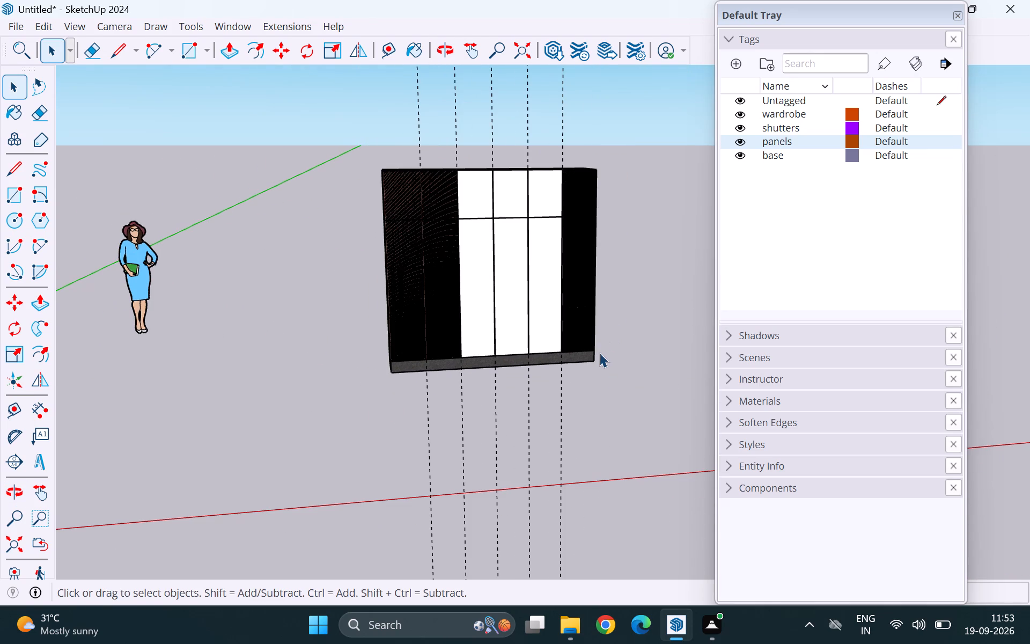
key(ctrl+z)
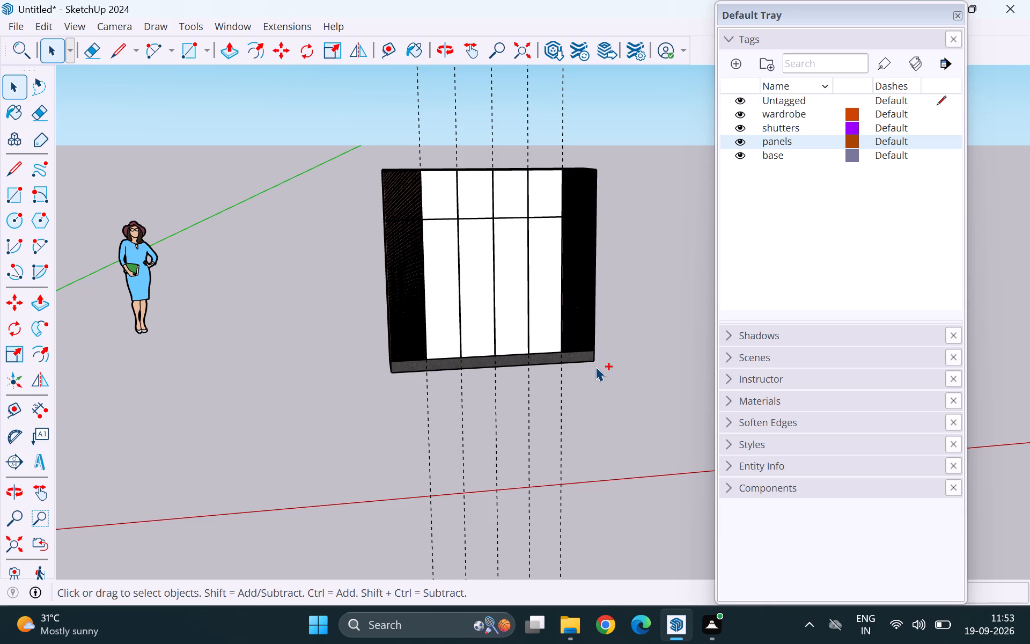
Hide the panels and shutters tags.
click(737, 143)
click(738, 128)
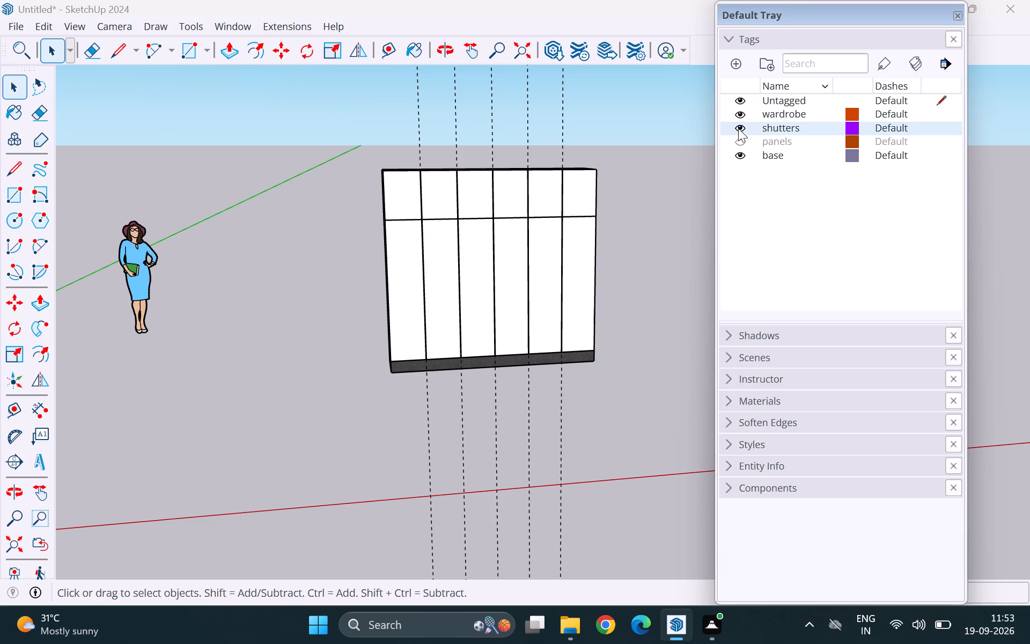
Add a horizontal guide 2' below the top edge of the wardrobe front.
scroll(526, 177, up, 14)
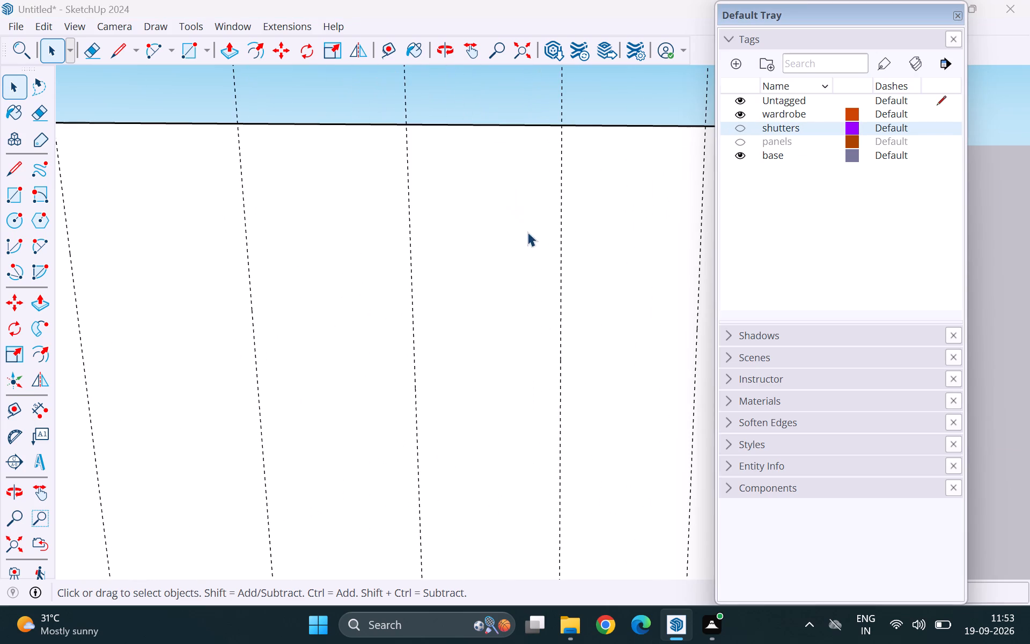
scroll(531, 248, down, 5)
key(t)
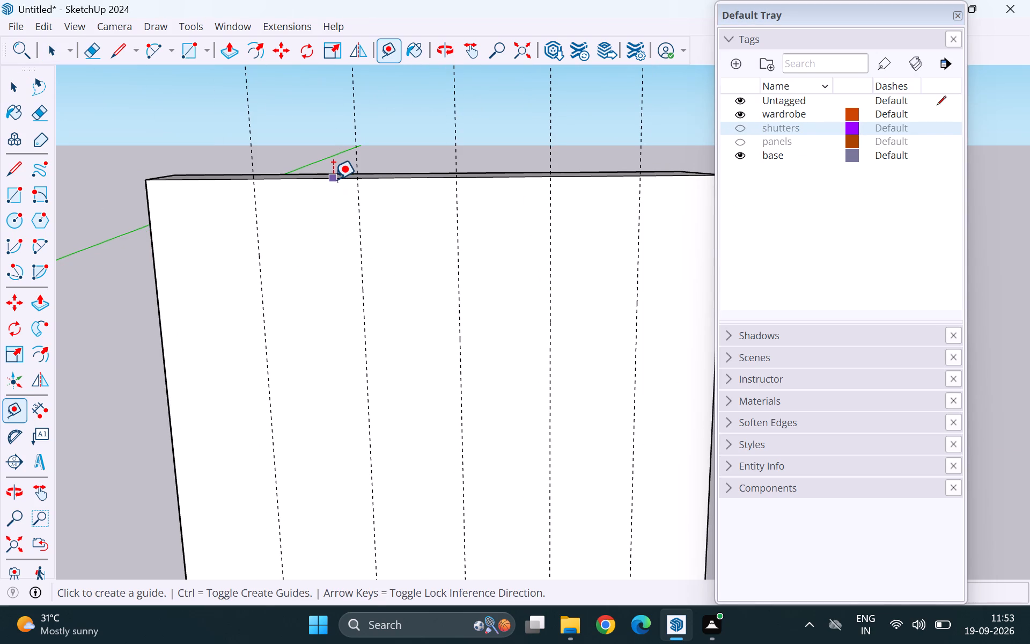
click(333, 179)
text(2')
key(Return)
key(space)
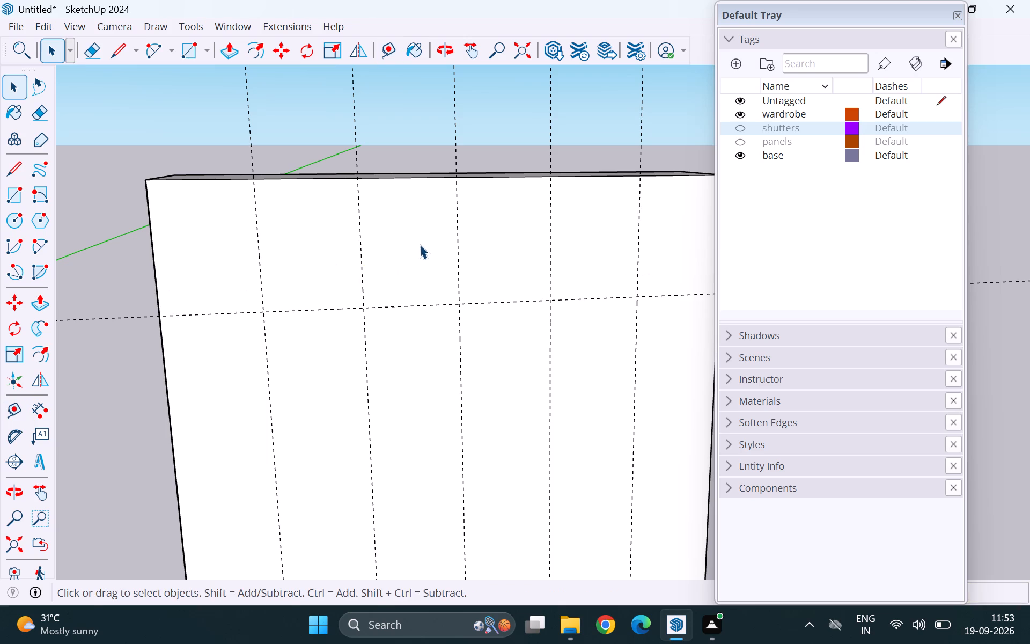
scroll(420, 253, down, 6)
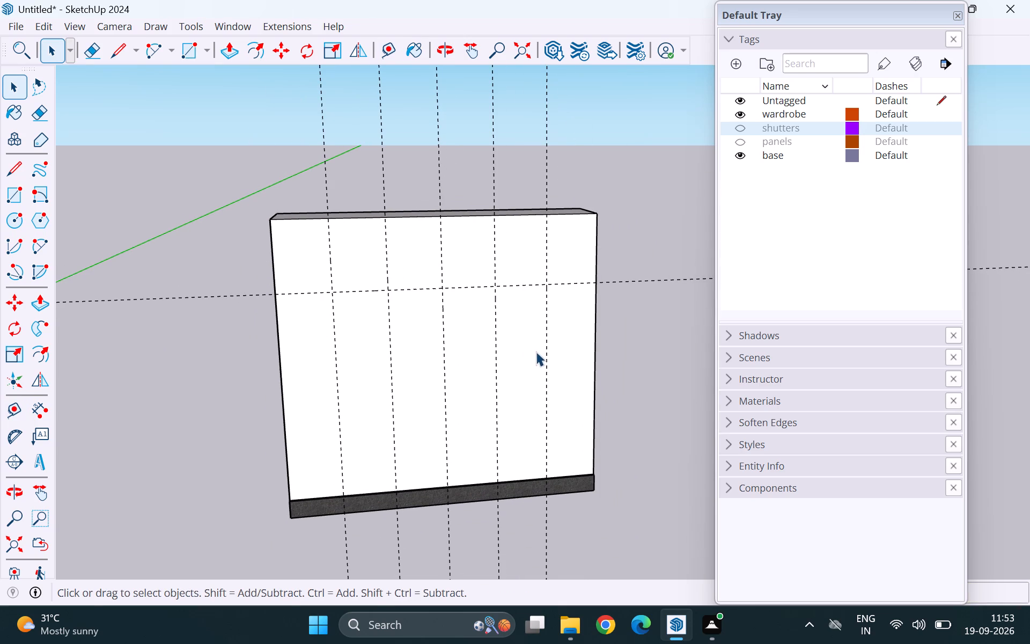
Open the wardrobe group for editing.
click(616, 236)
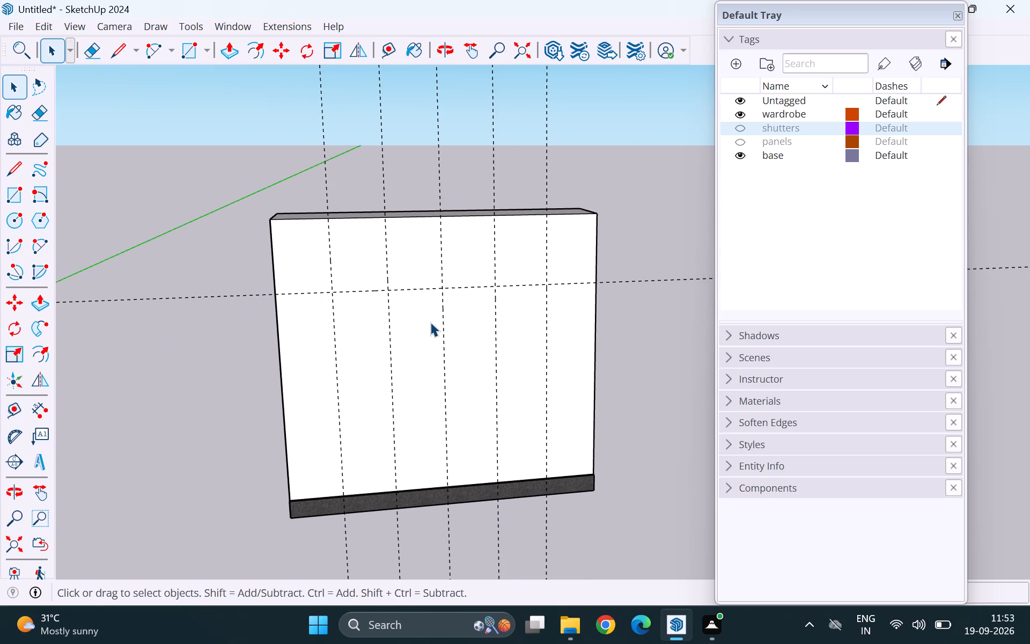
double_click(430, 322)
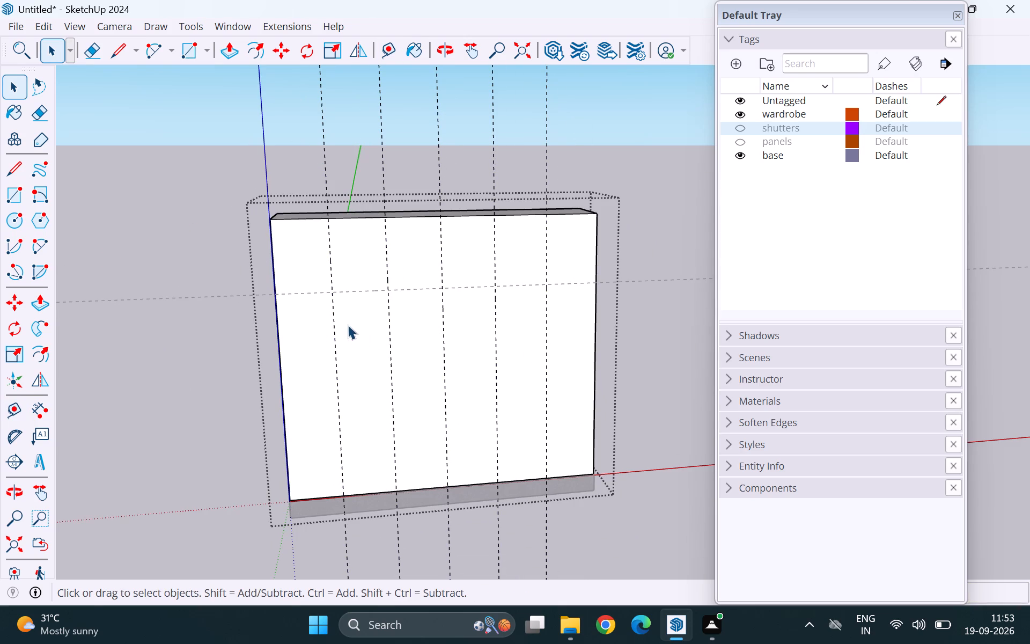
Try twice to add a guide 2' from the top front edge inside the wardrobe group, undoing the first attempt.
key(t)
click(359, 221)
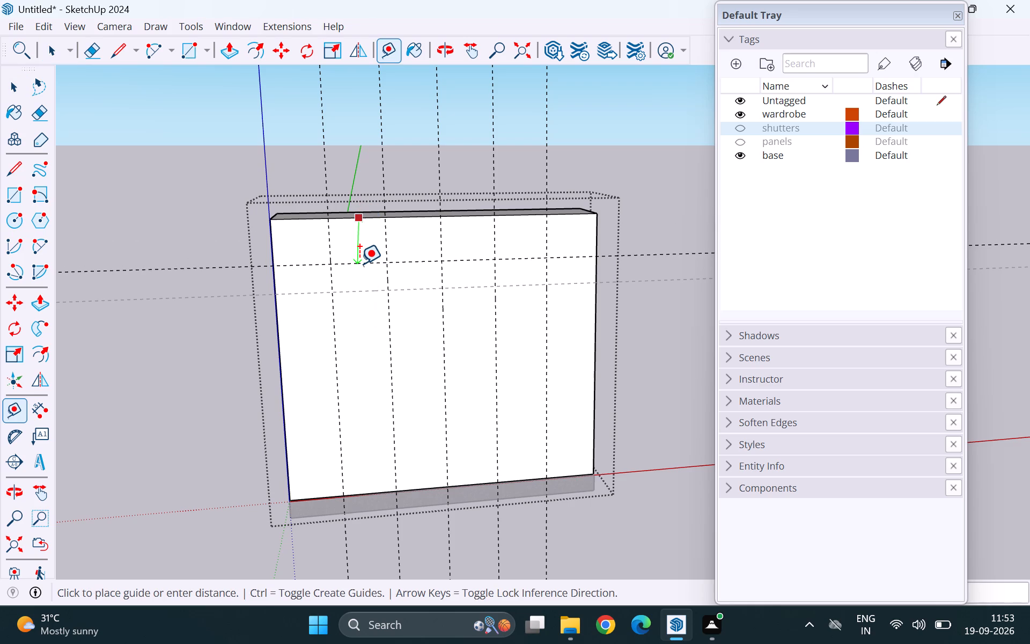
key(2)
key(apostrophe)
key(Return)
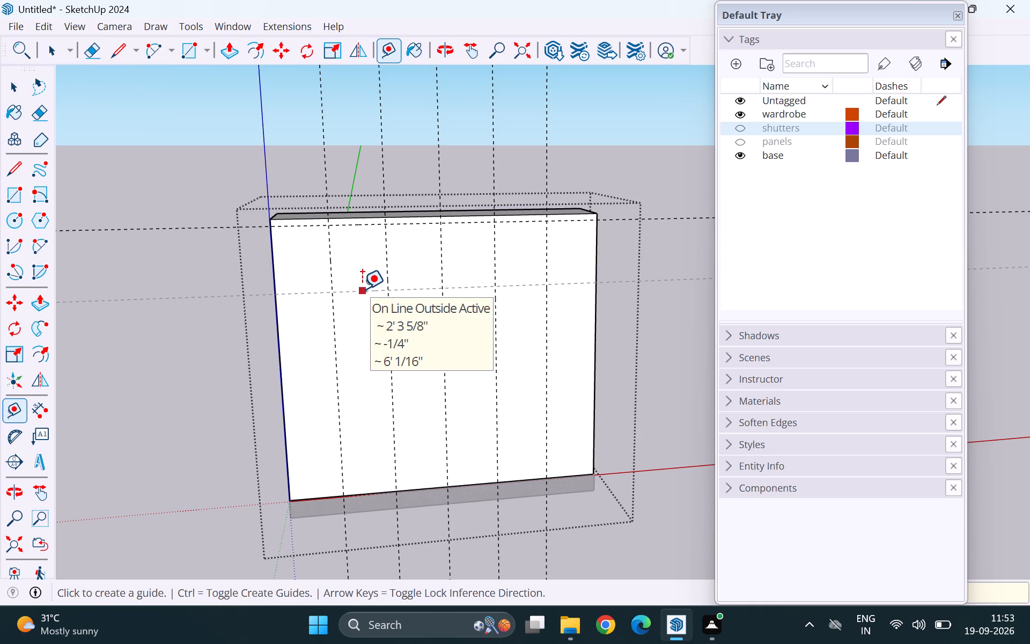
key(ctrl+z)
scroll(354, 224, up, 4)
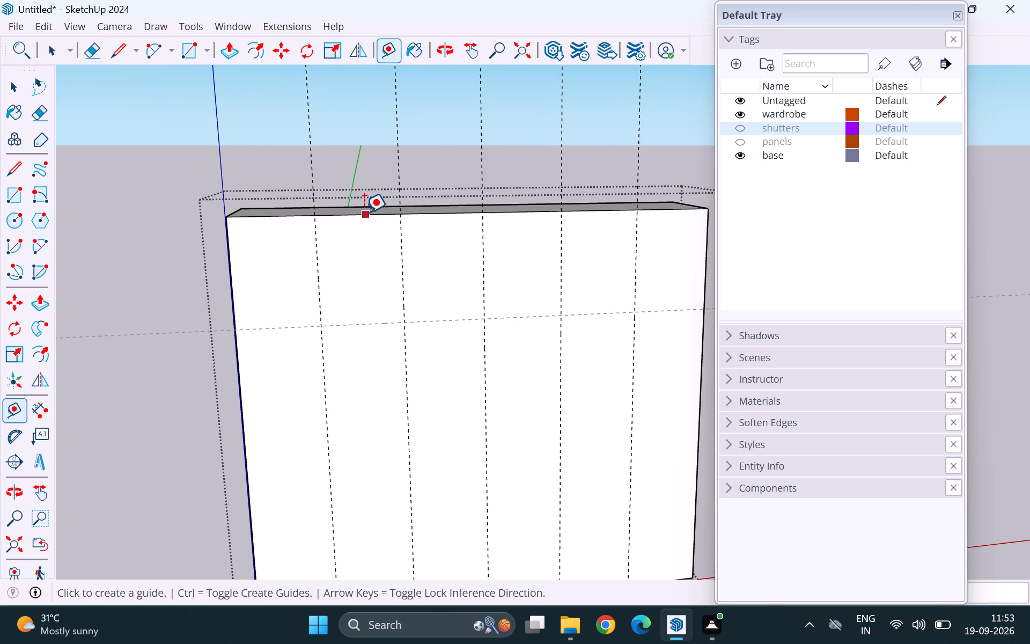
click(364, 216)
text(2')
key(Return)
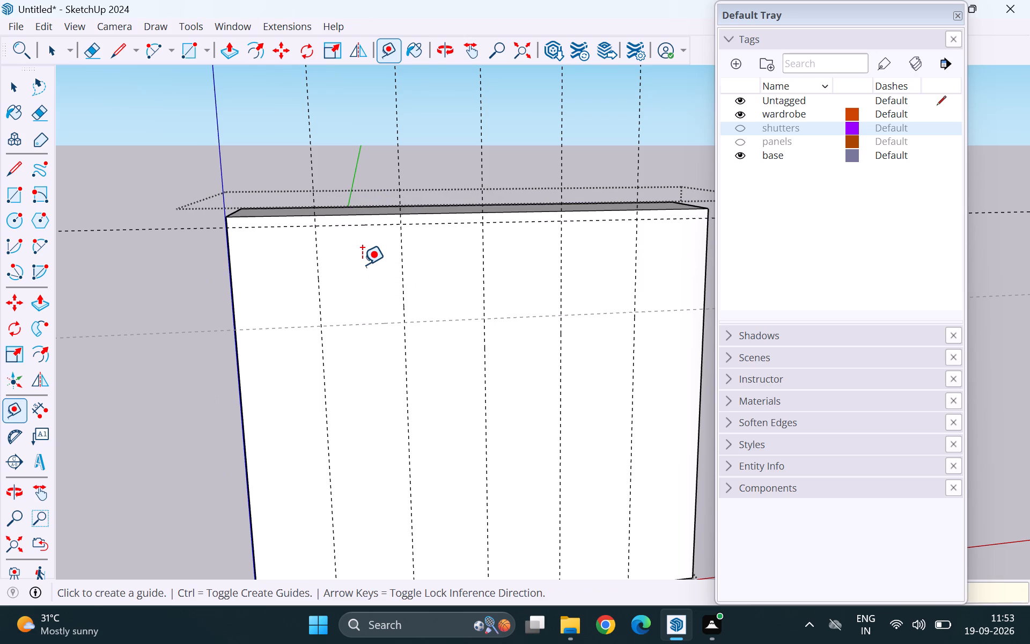
Close the Default Tray.
click(957, 11)
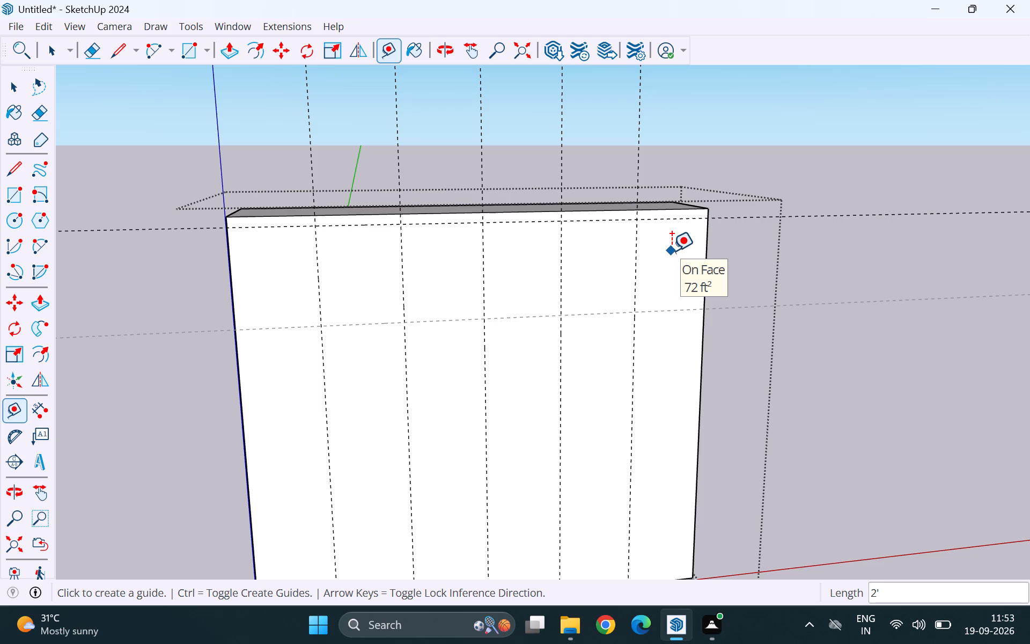
Replace the last guide with one 2' below the top front edge, aligned with the existing horizontal guide outside the group.
key(ctrl+z)
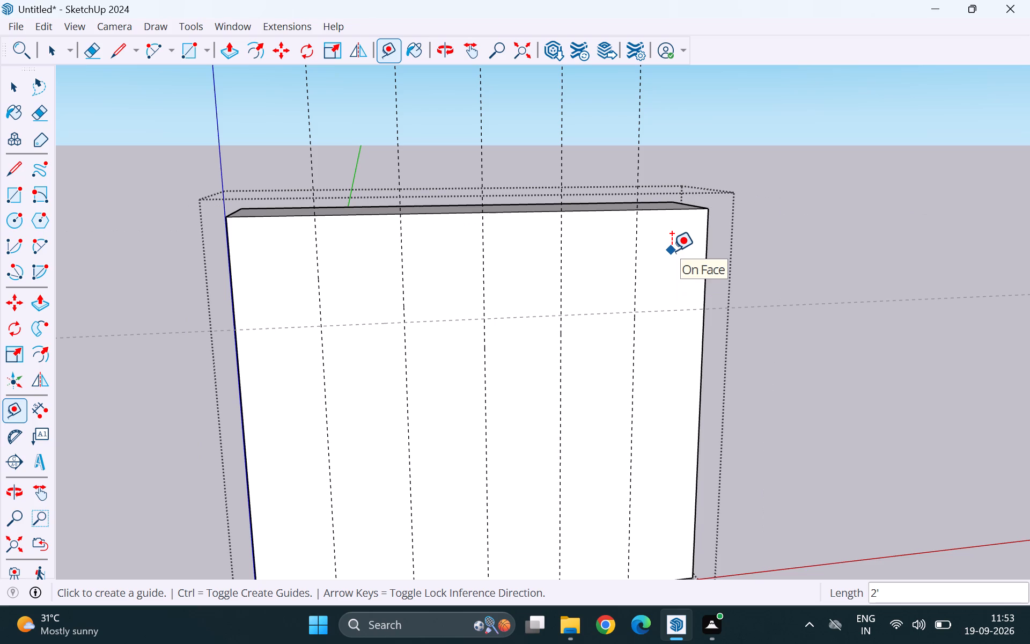
click(602, 211)
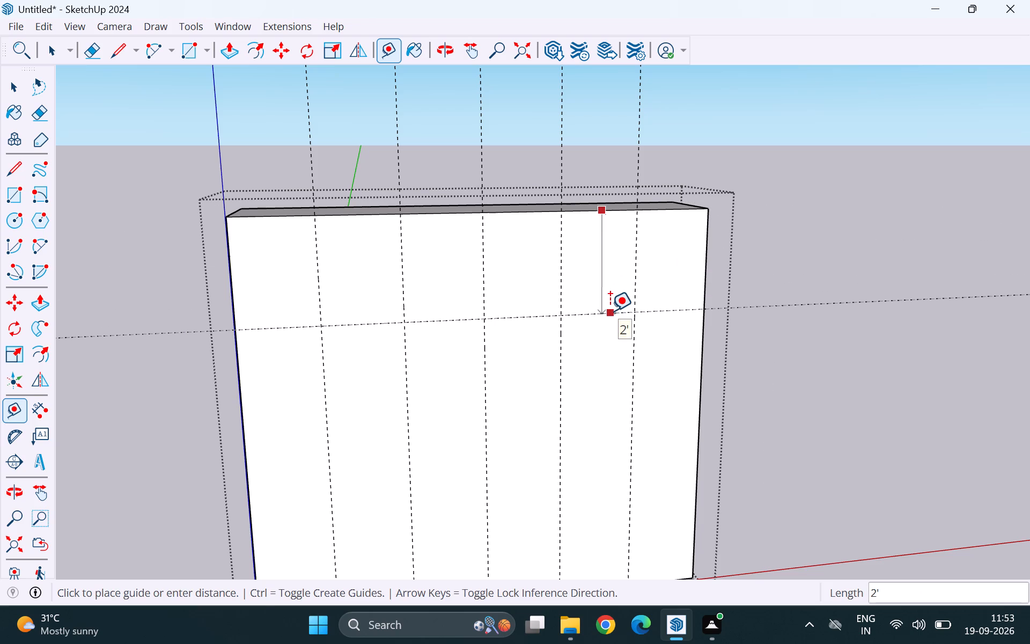
click(610, 311)
Draw a rectangle about 1' 6" by 6' in the leftmost bay, from the horizontal guide to the wardrobe's bottom edge.
scroll(641, 202, down, 8)
middle_drag(719, 338, 634, 355)
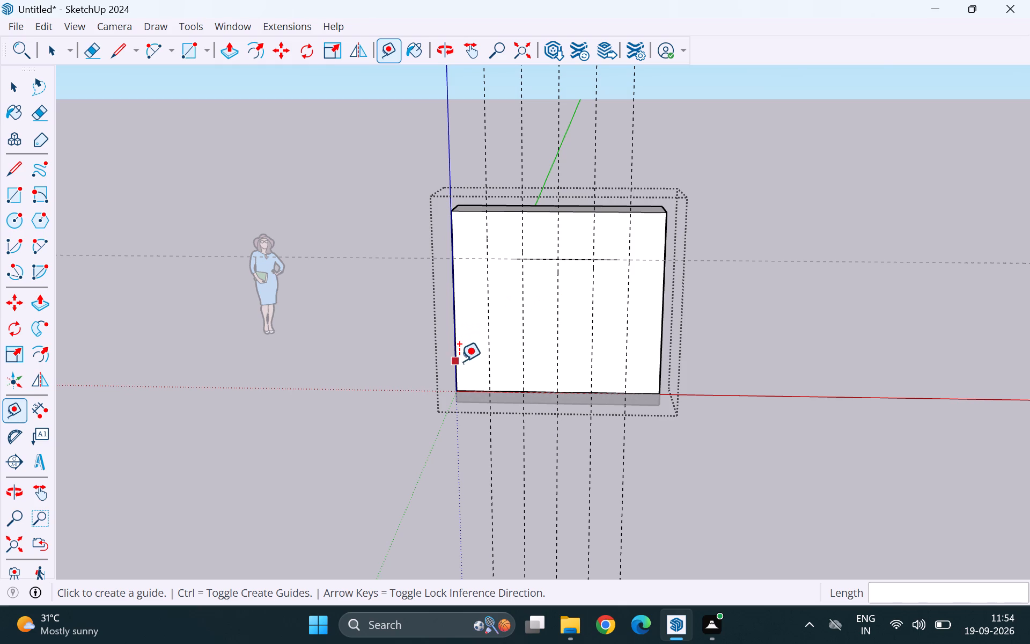
middle_drag(491, 371, 550, 368)
scroll(502, 273, up, 9)
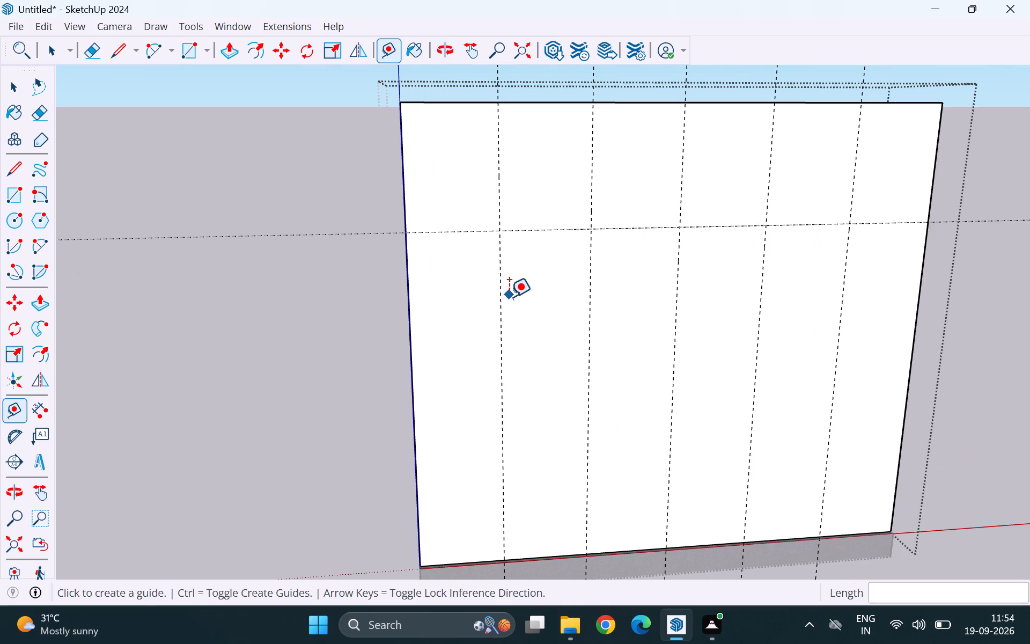
key(r)
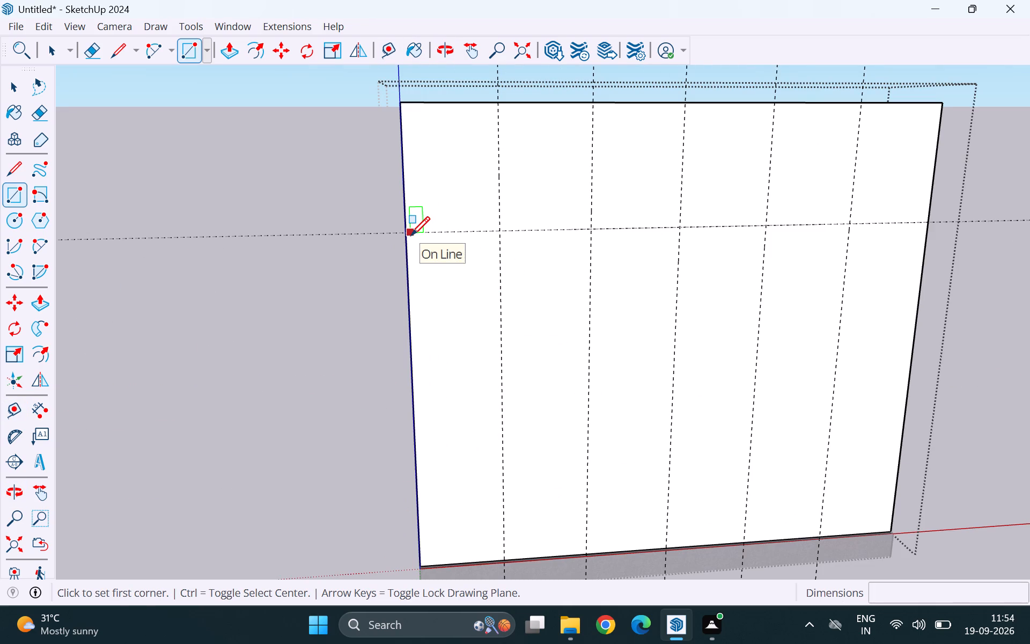
scroll(406, 243, up, 10)
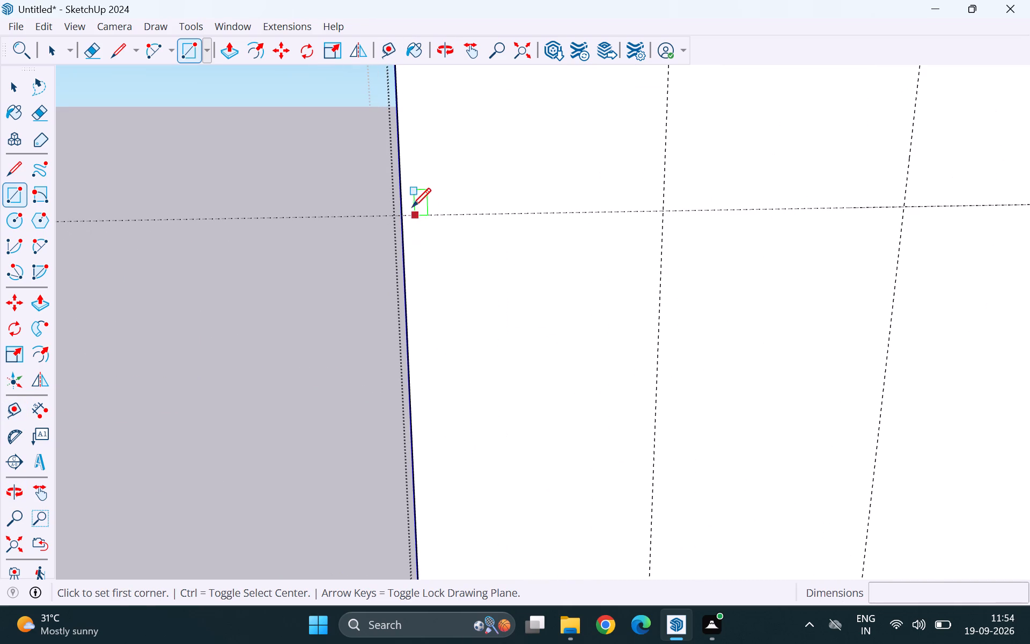
click(402, 216)
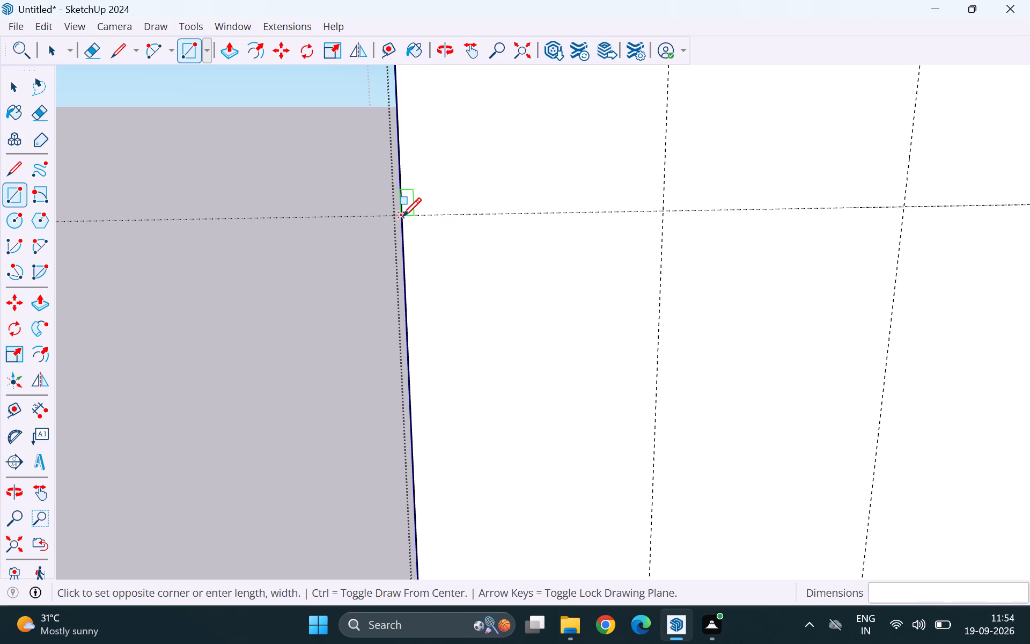
scroll(449, 240, down, 11)
scroll(544, 343, down, 11)
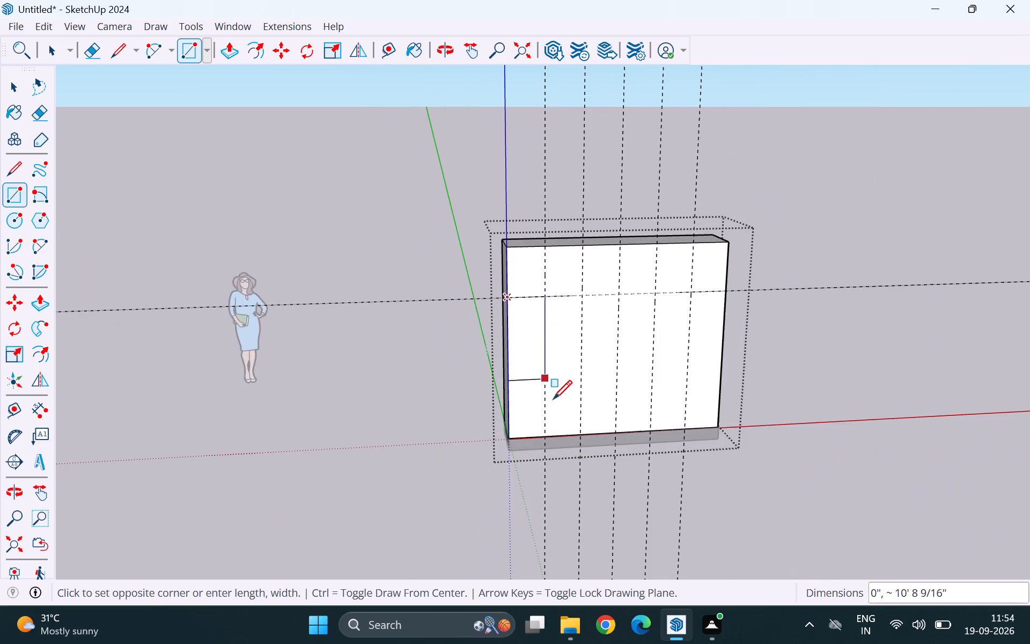
scroll(557, 432, up, 11)
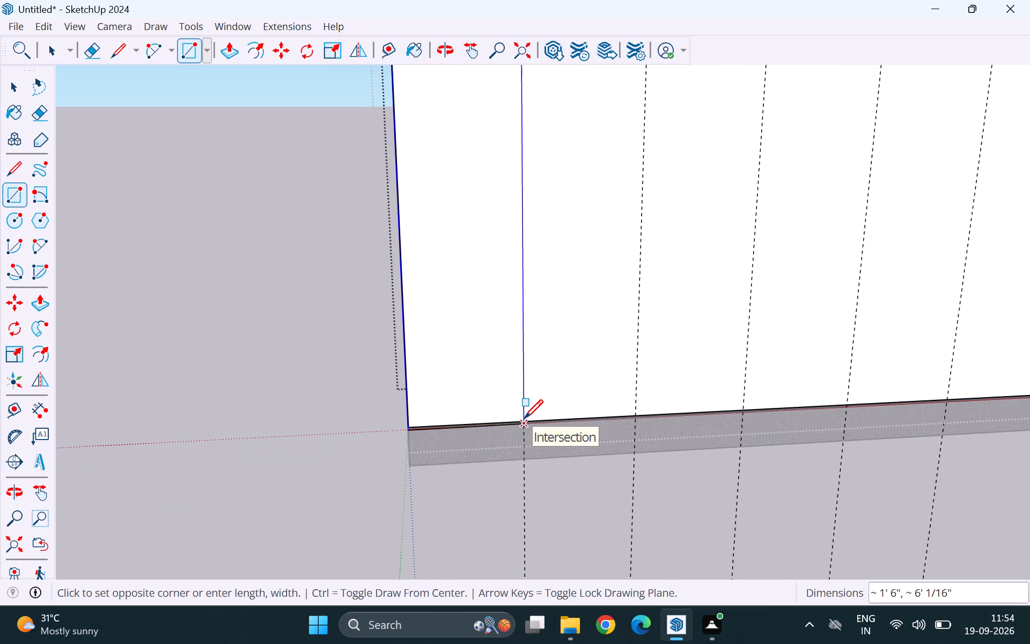
click(524, 418)
scroll(493, 495, down, 6)
middle_drag(426, 402, 512, 402)
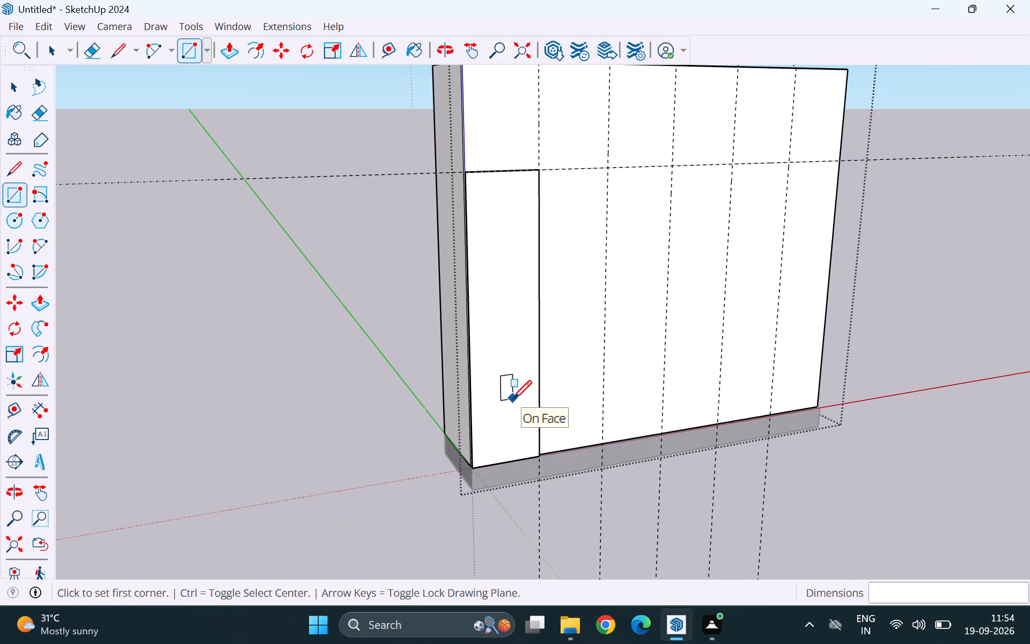
middle_drag(516, 394, 385, 406)
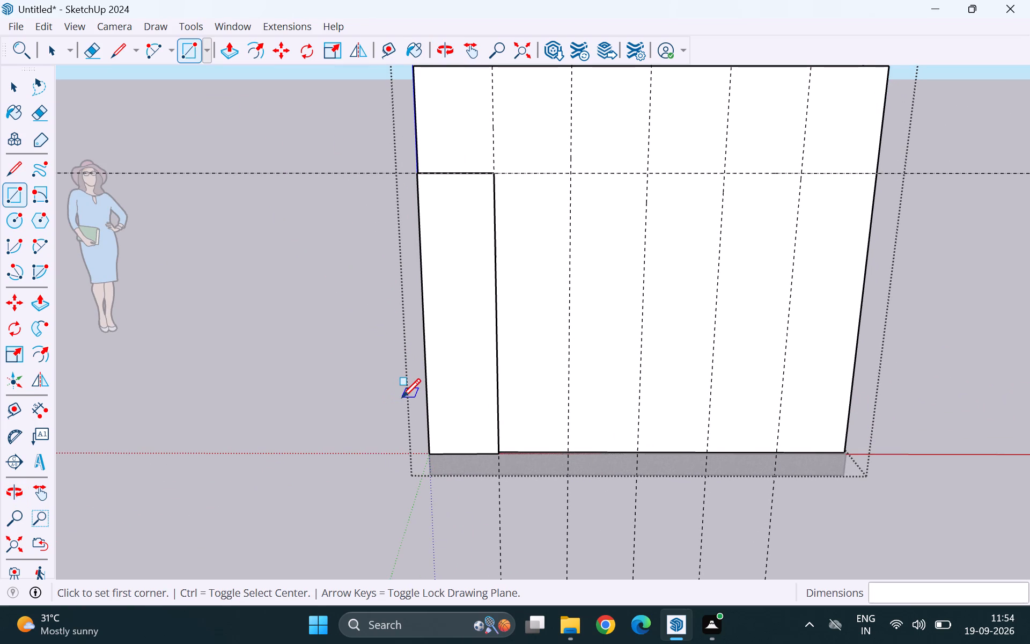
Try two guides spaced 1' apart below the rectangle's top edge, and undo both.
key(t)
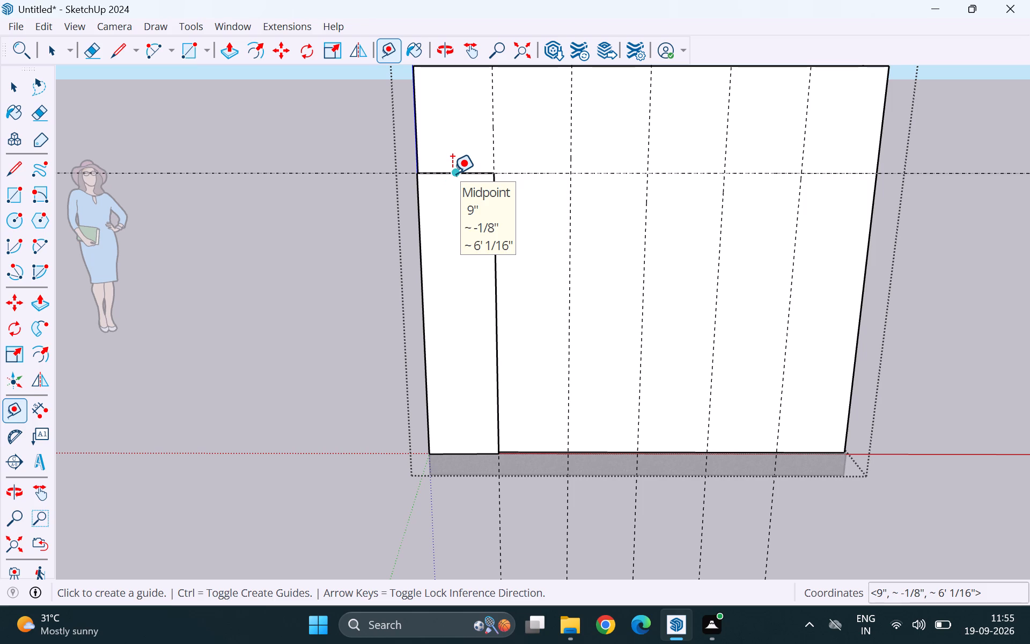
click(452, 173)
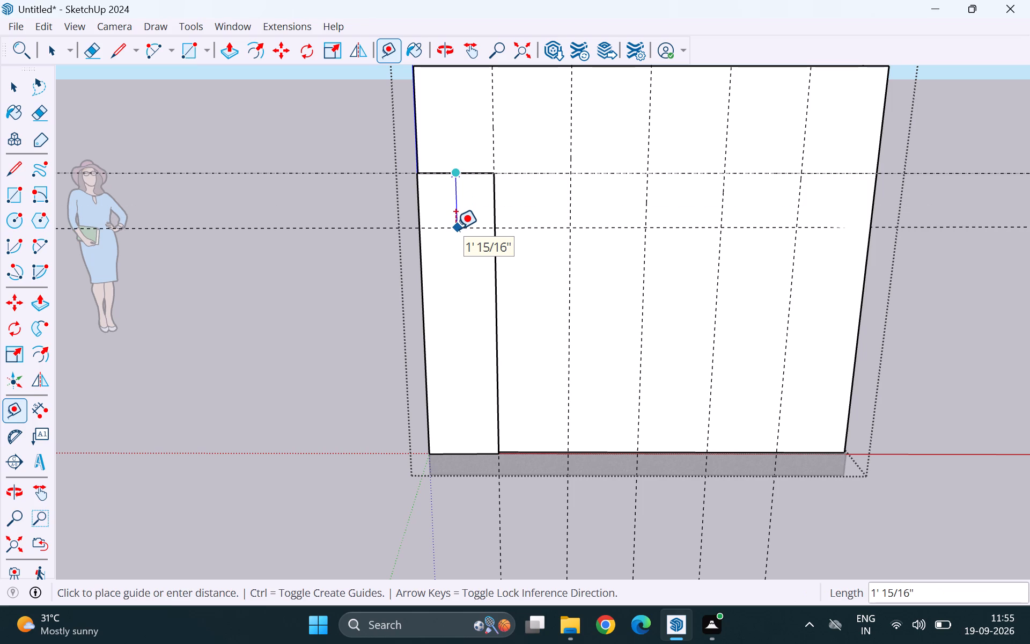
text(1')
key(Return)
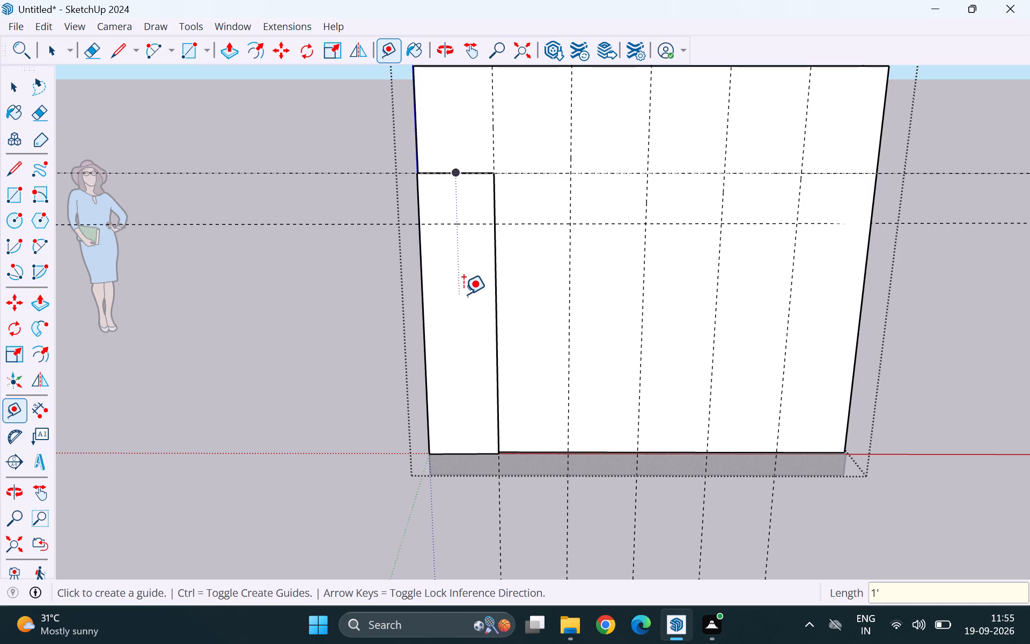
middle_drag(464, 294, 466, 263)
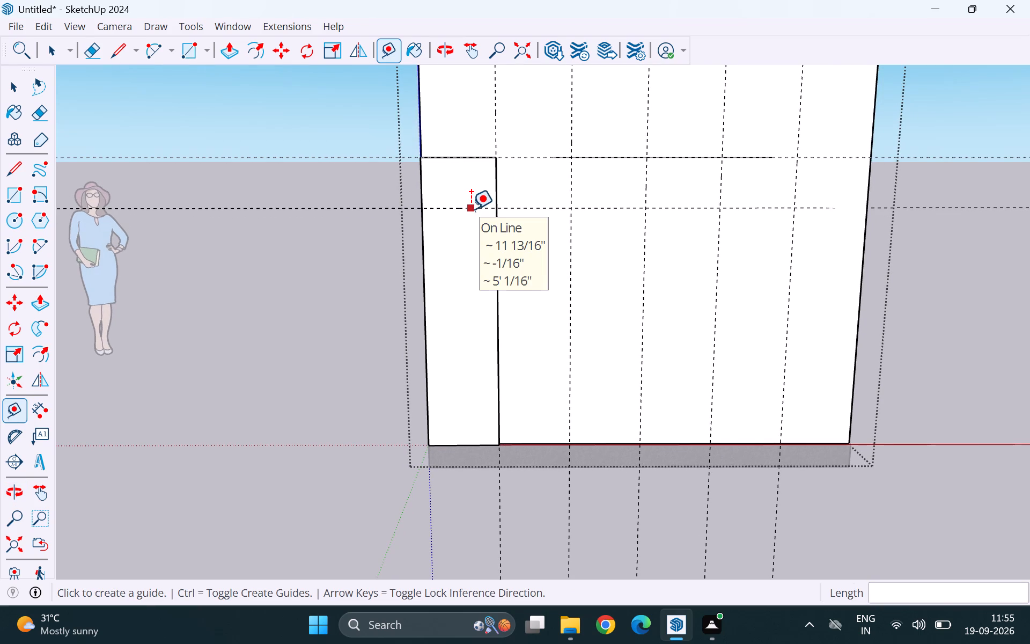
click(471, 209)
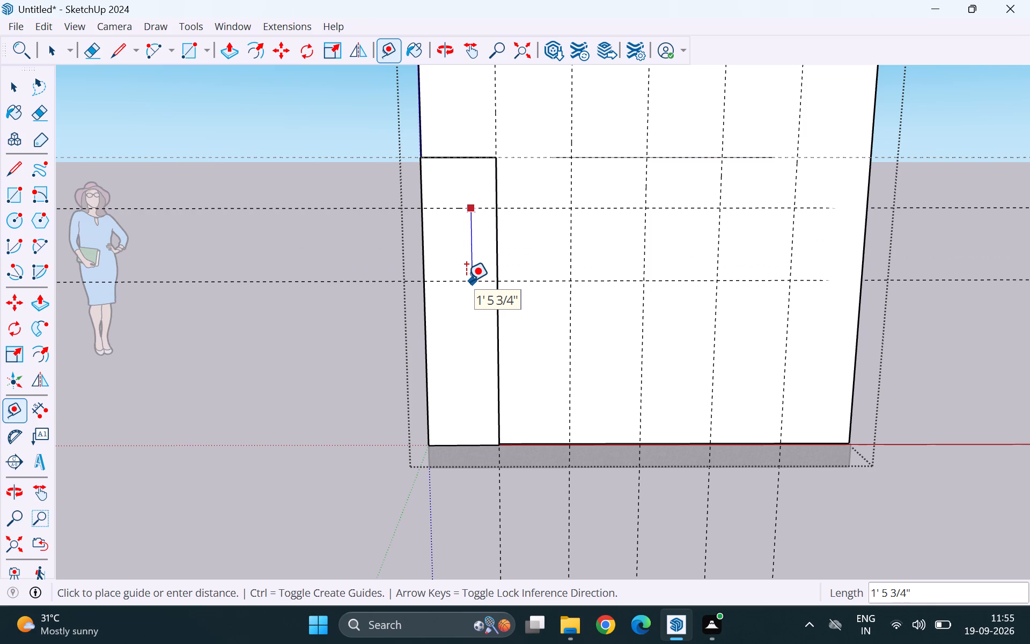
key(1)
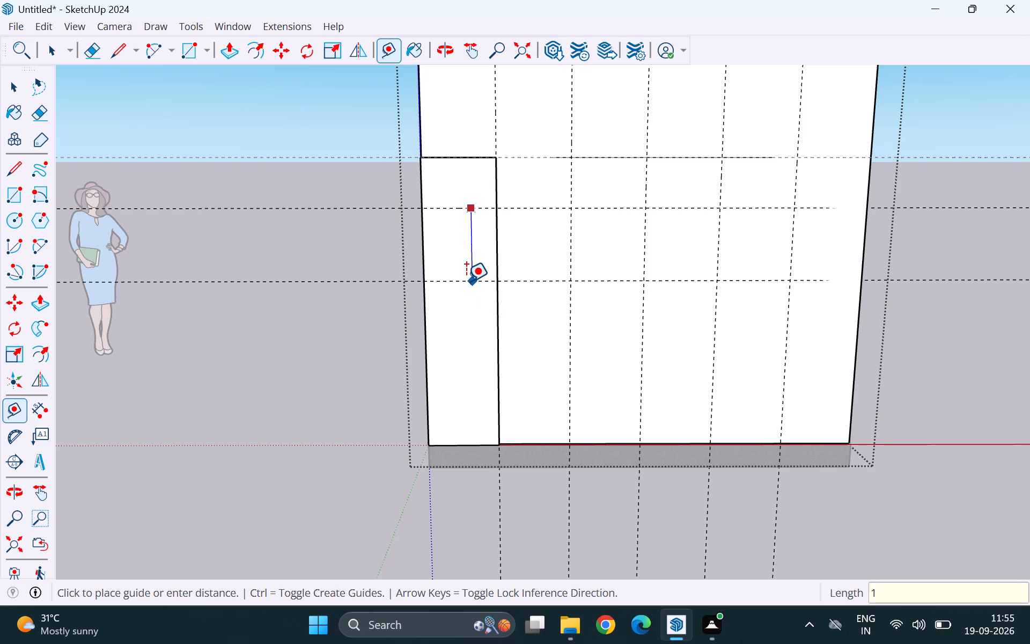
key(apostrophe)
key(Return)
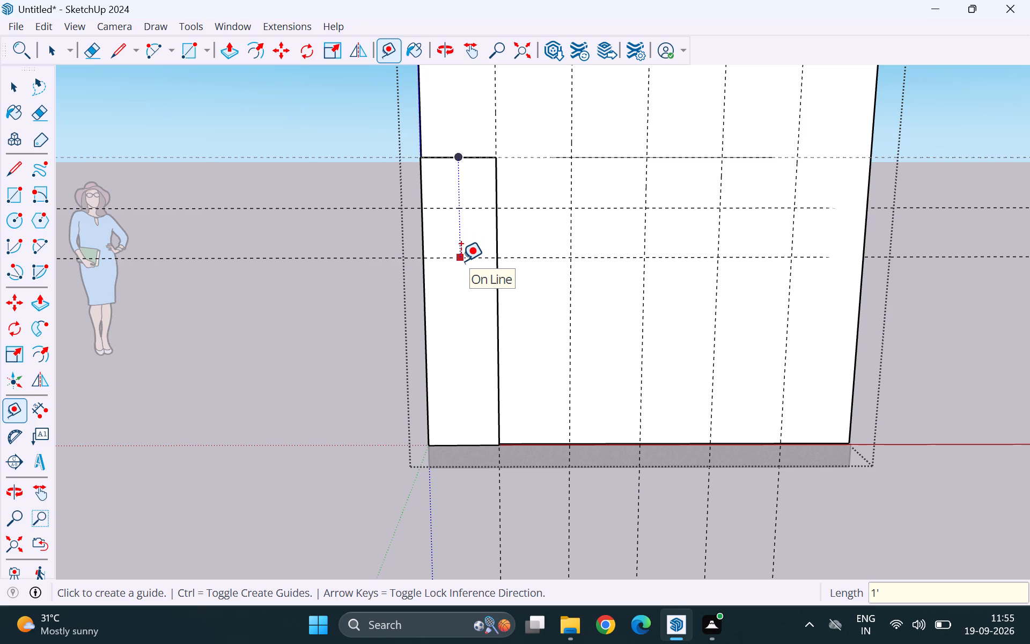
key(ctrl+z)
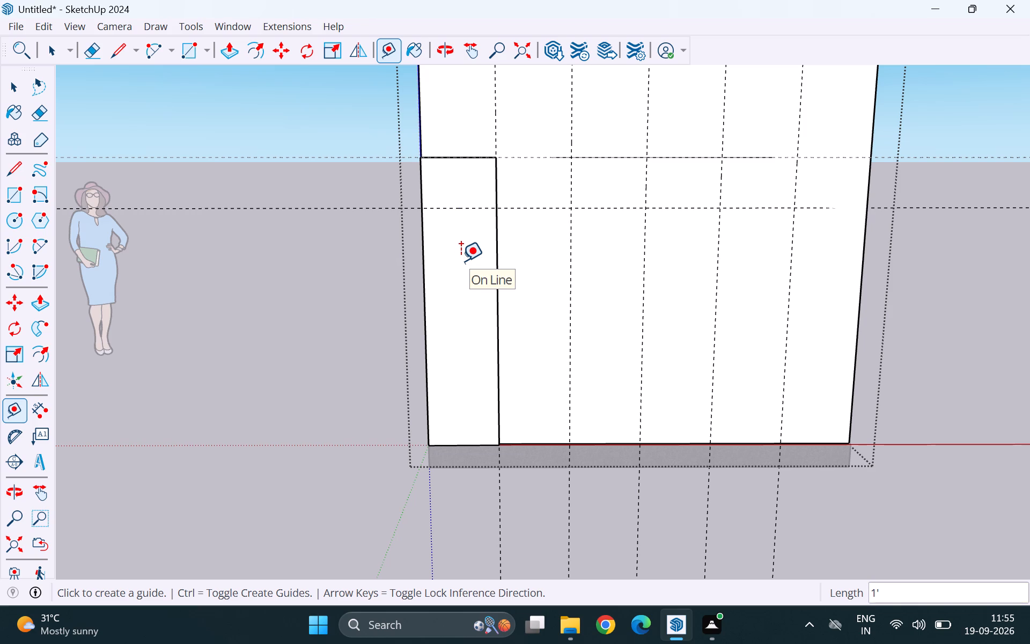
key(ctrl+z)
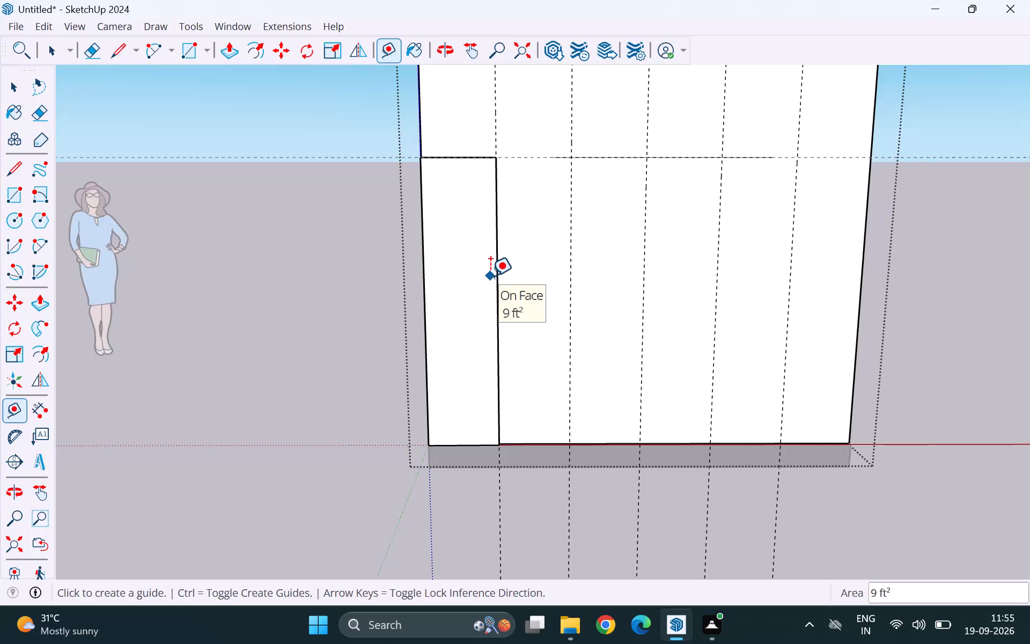
Add a horizontal guide 2' below the rectangle's top edge.
click(465, 157)
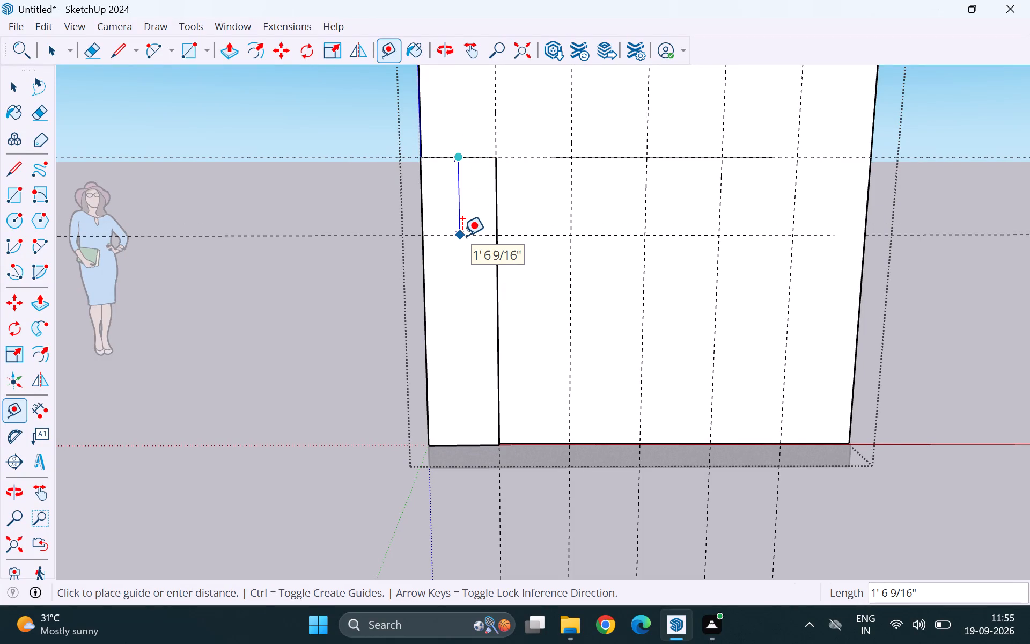
text(2')
key(Return)
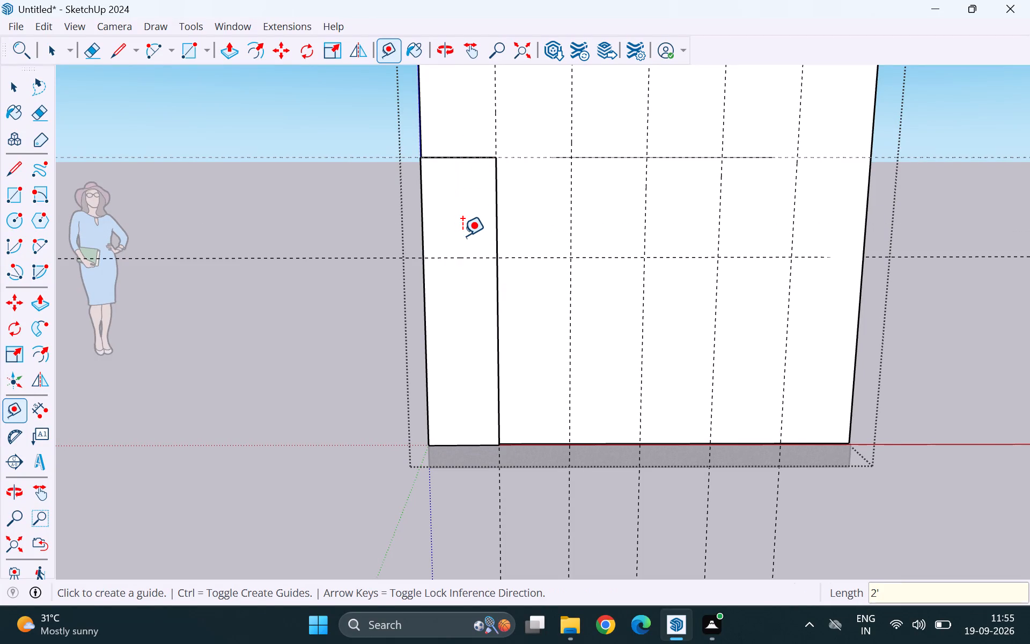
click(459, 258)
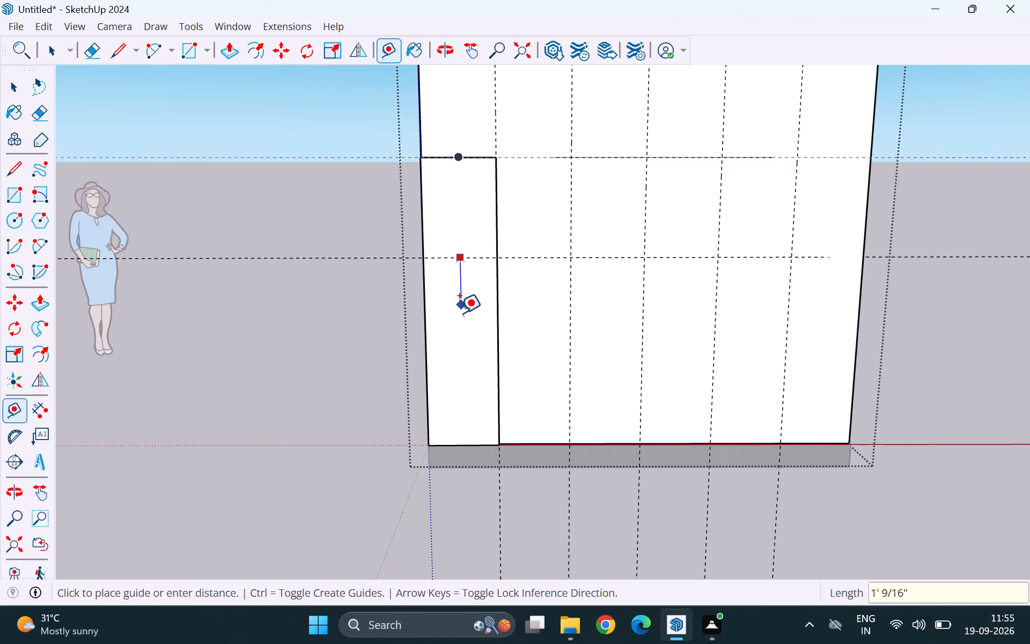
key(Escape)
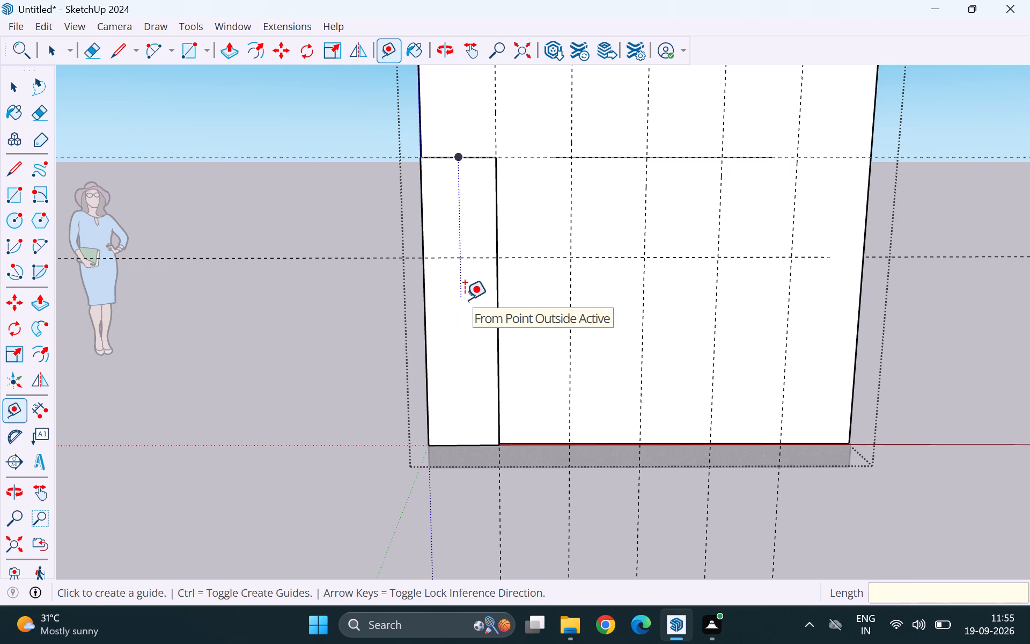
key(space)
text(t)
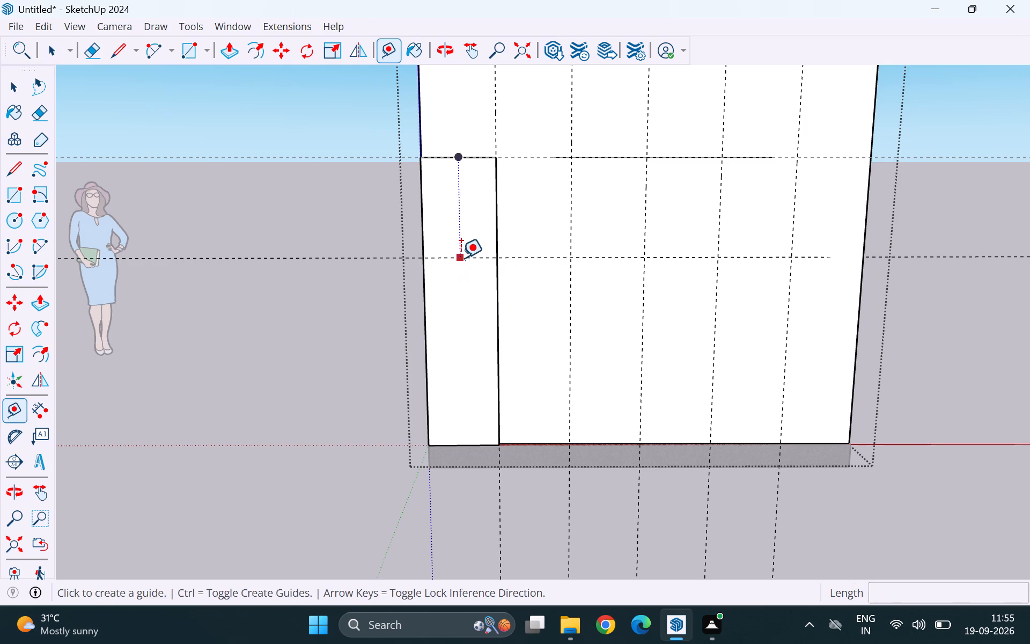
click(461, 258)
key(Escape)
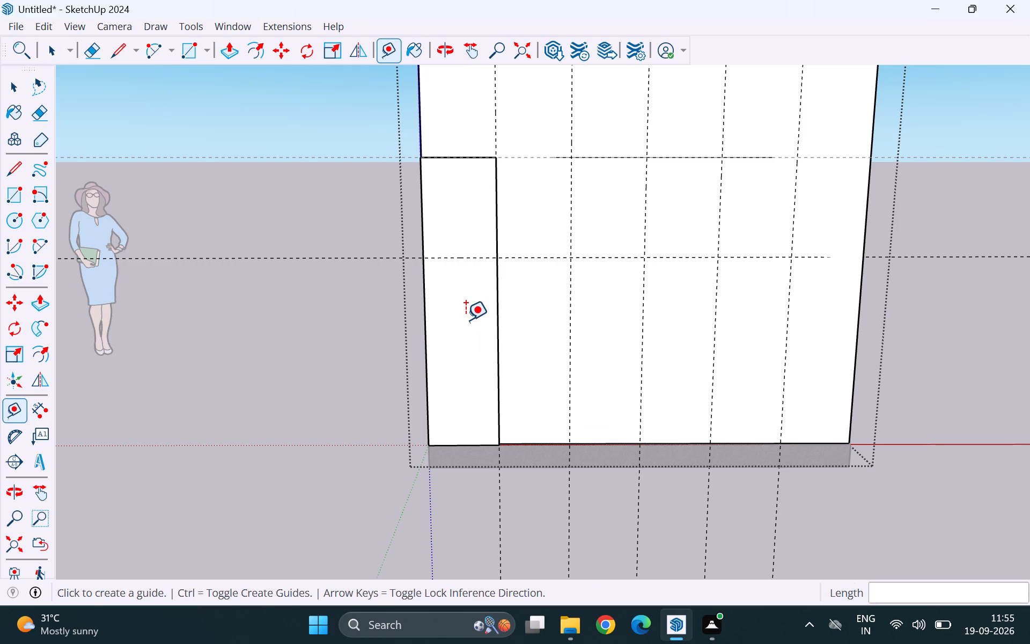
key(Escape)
Add a second horizontal guide 1' below the guide just placed.
key(space)
key(t)
click(431, 259)
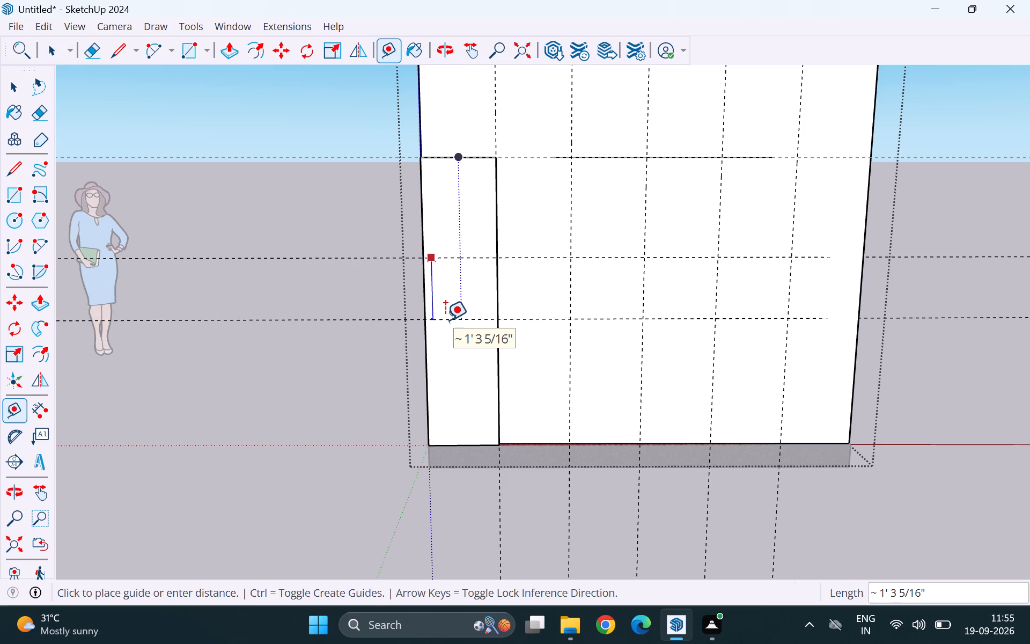
text(1')
key(Return)
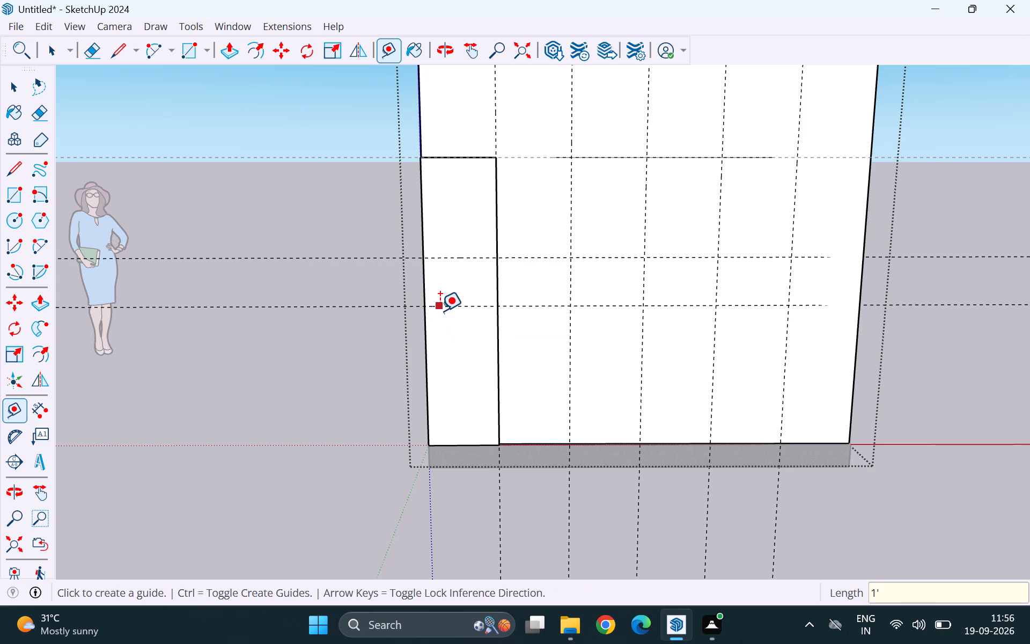
Place a third horizontal guide about 1' 6 5/8" below the second one.
click(438, 309)
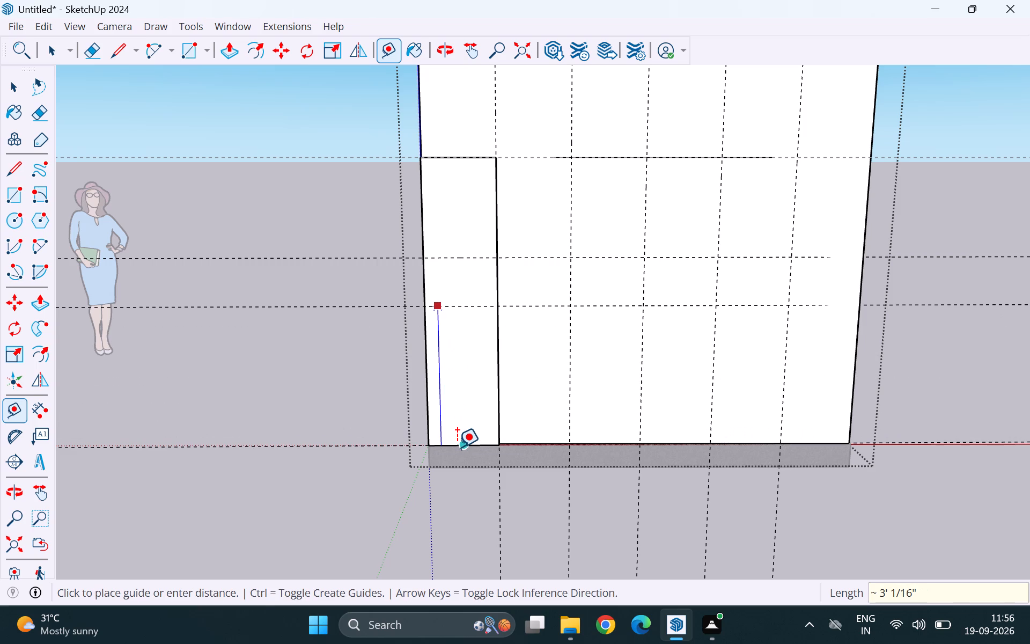
click(458, 380)
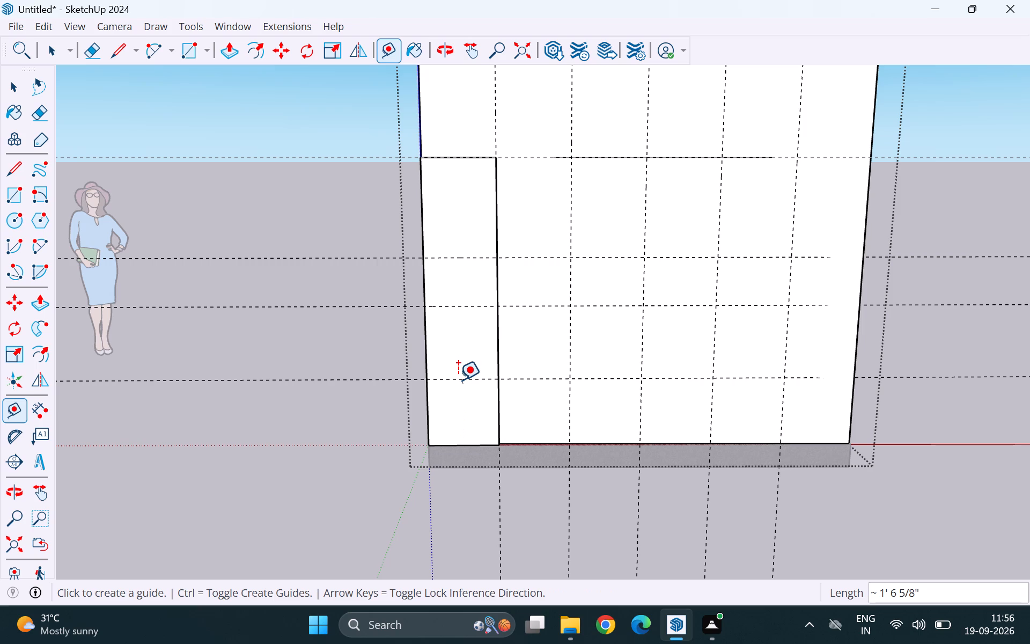
key(space)
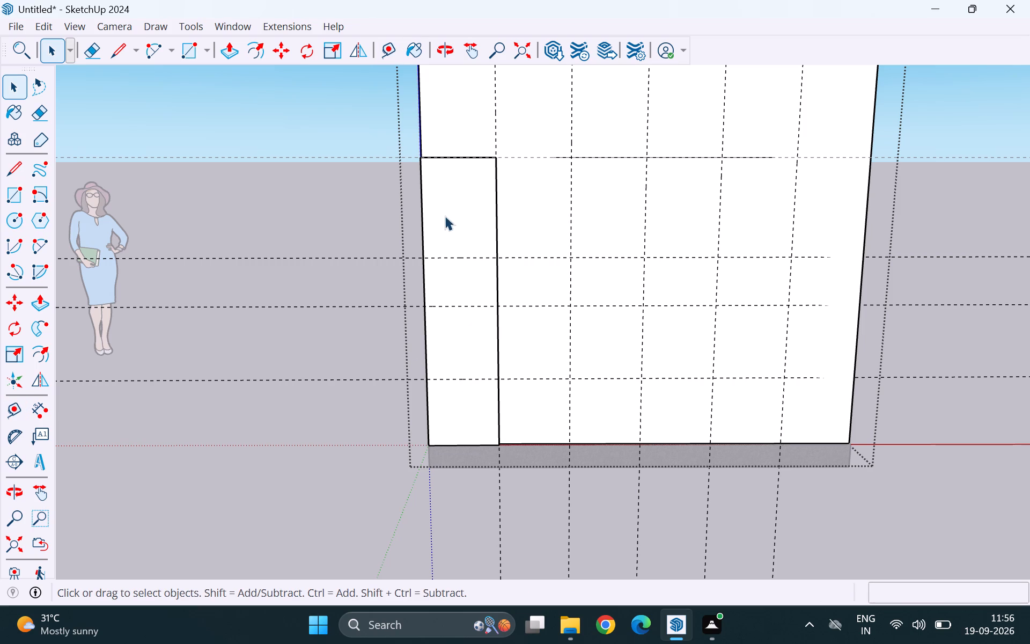
Draw three horizontal lines, each about 1' 6" long, across the leftmost bay's rectangle along the three guides.
key(r)
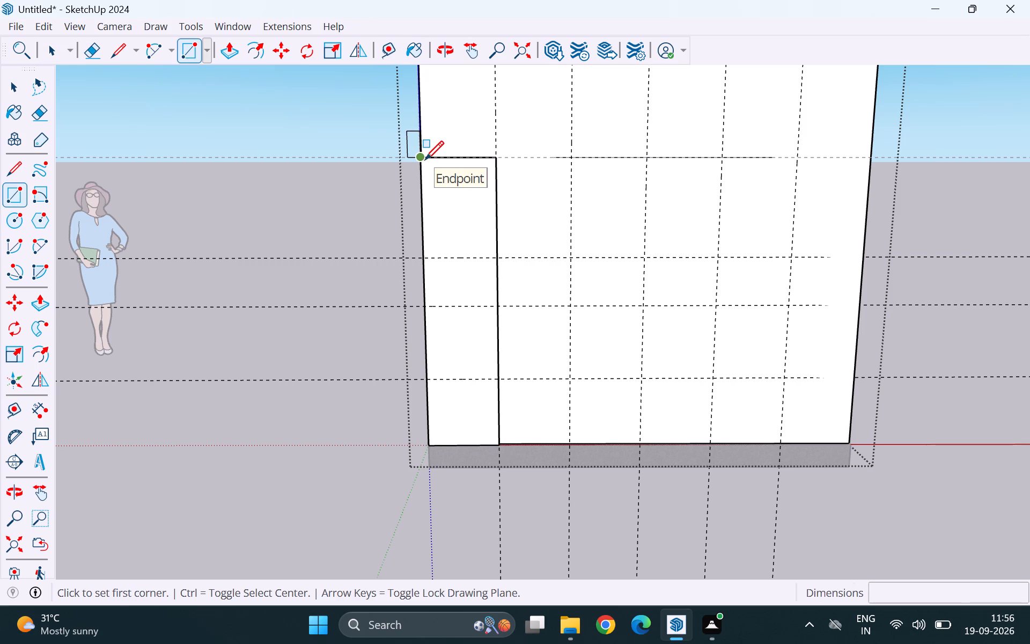
key(l)
scroll(439, 259, up, 4)
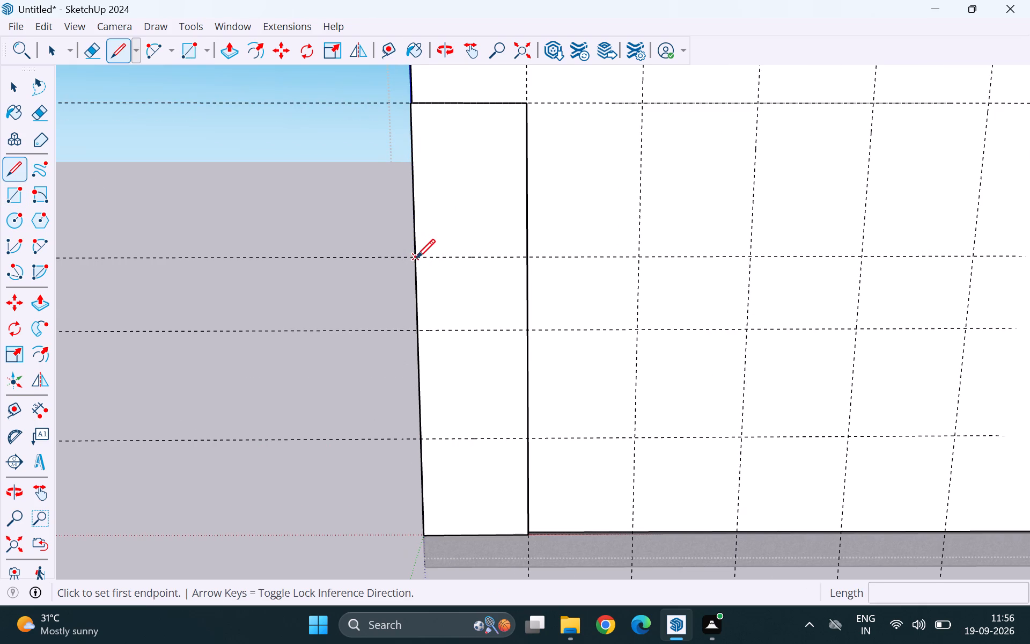
click(416, 258)
click(527, 260)
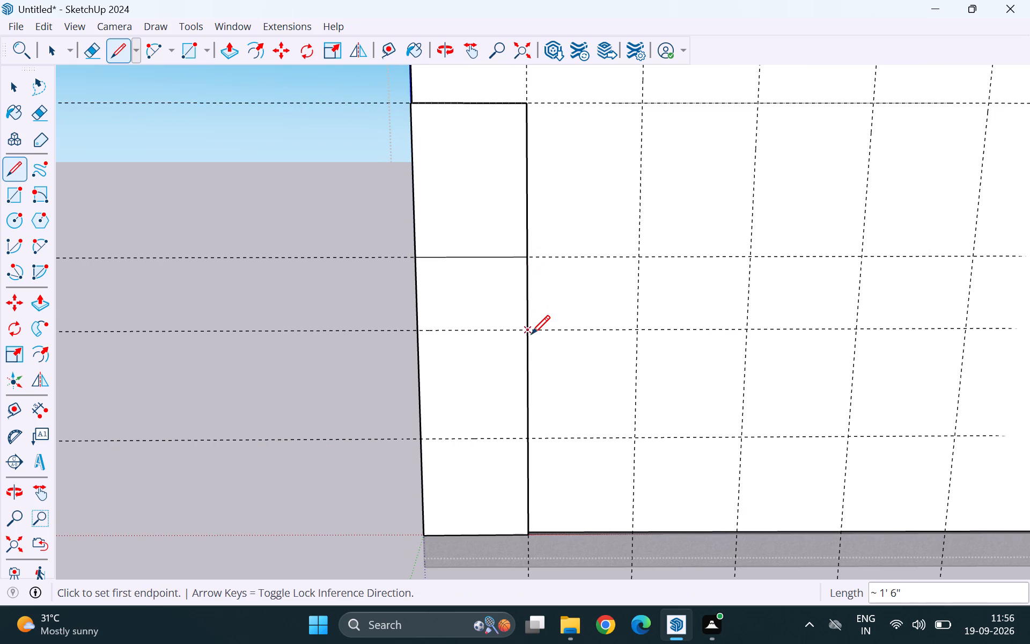
click(529, 333)
click(420, 331)
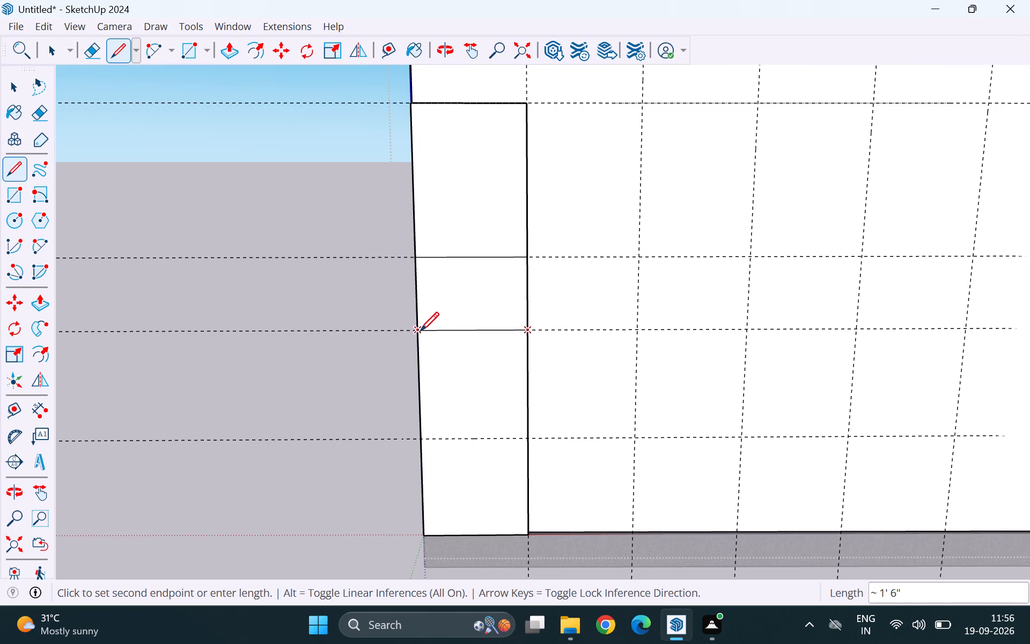
click(422, 436)
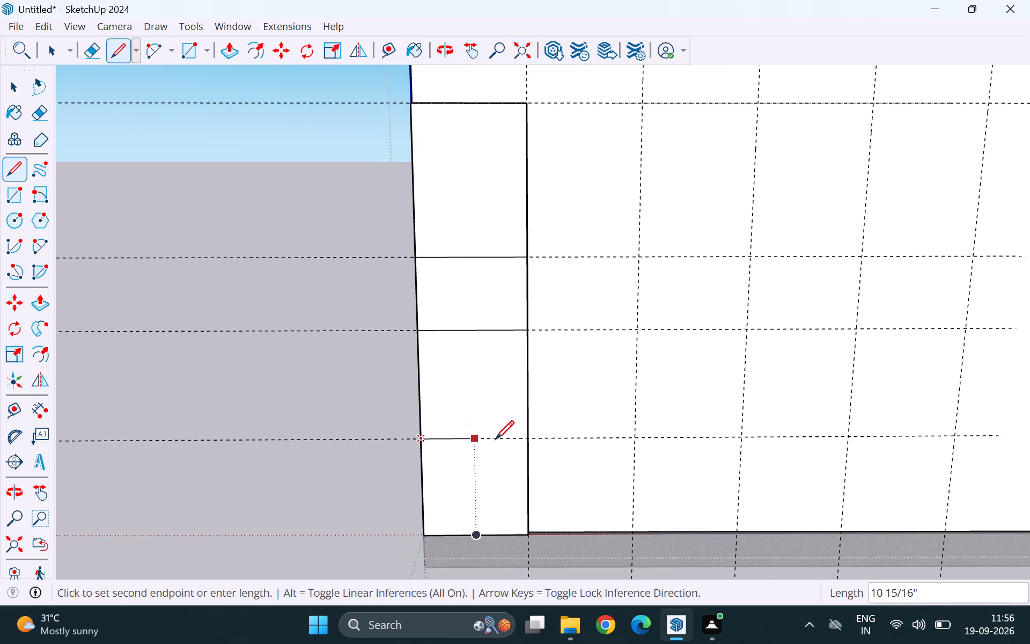
click(526, 440)
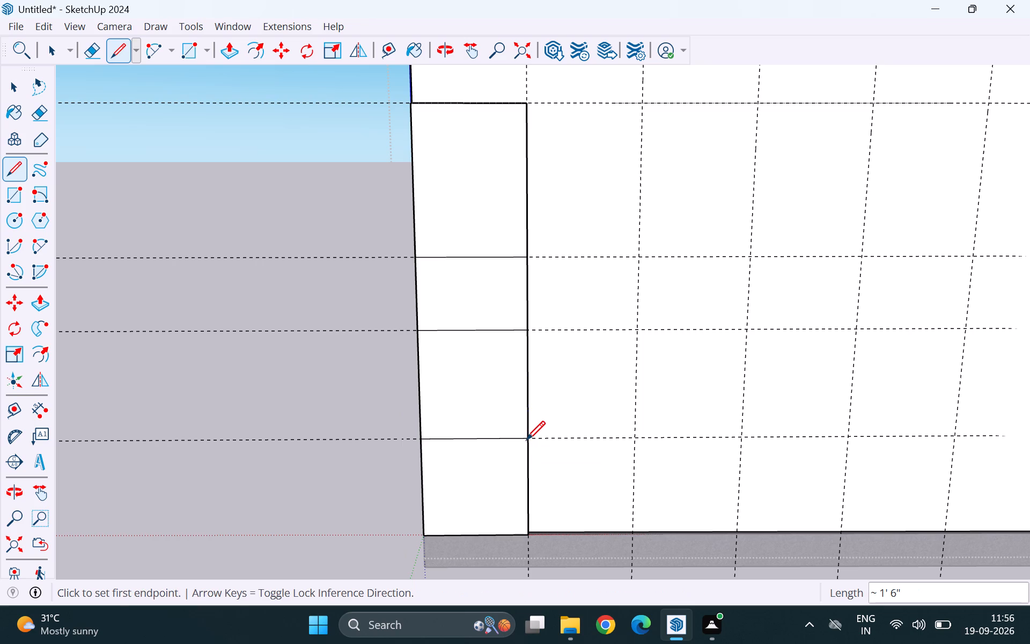
Copy the three horizontal divider lines 4mm upward along the bay's vertical edge.
key(space)
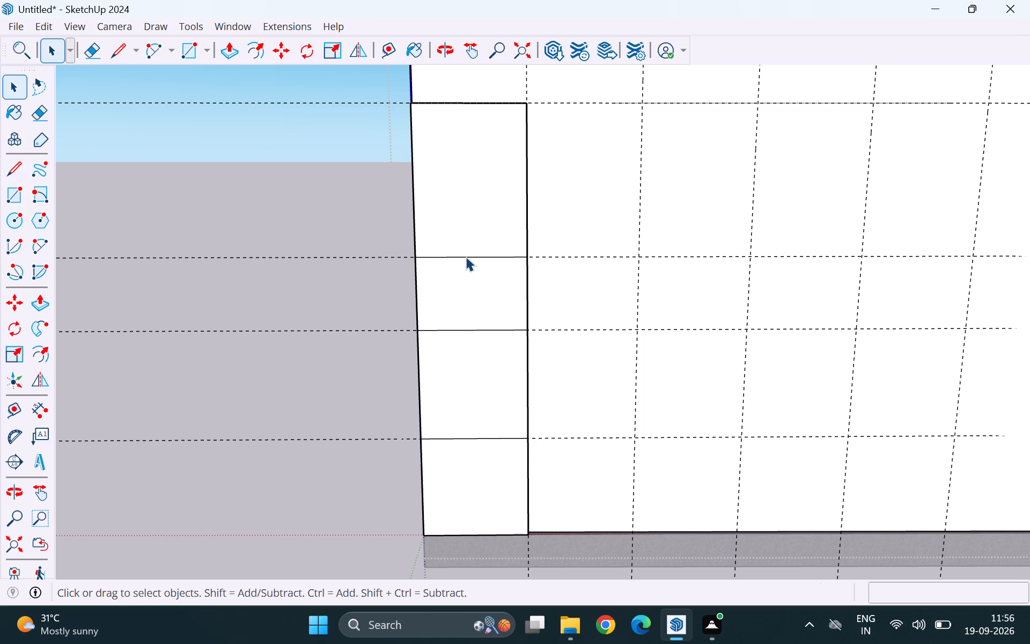
click(466, 257)
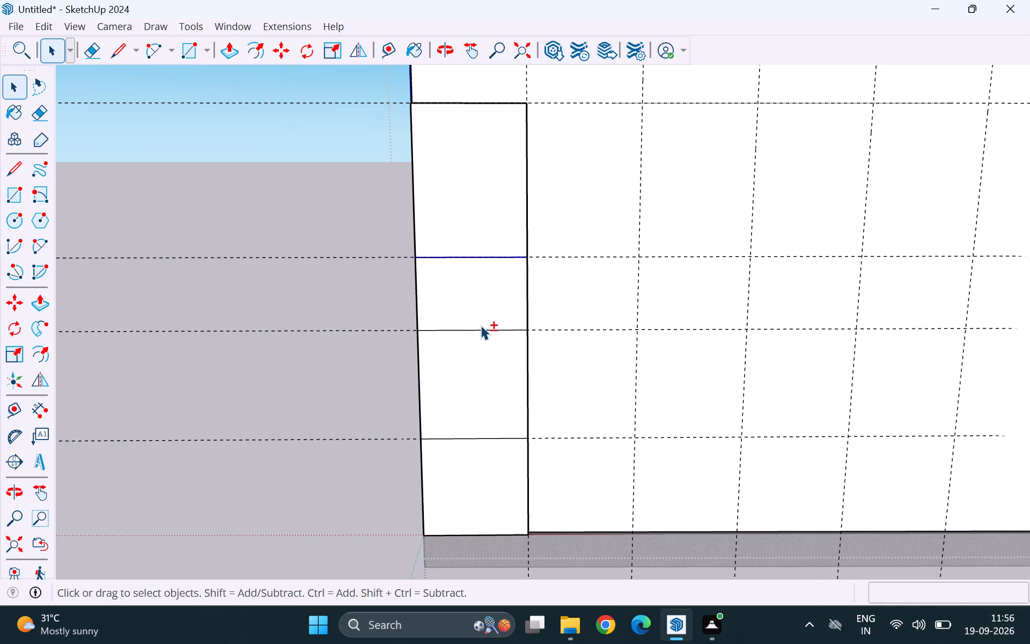
shift+click(481, 327)
shift+click(486, 330)
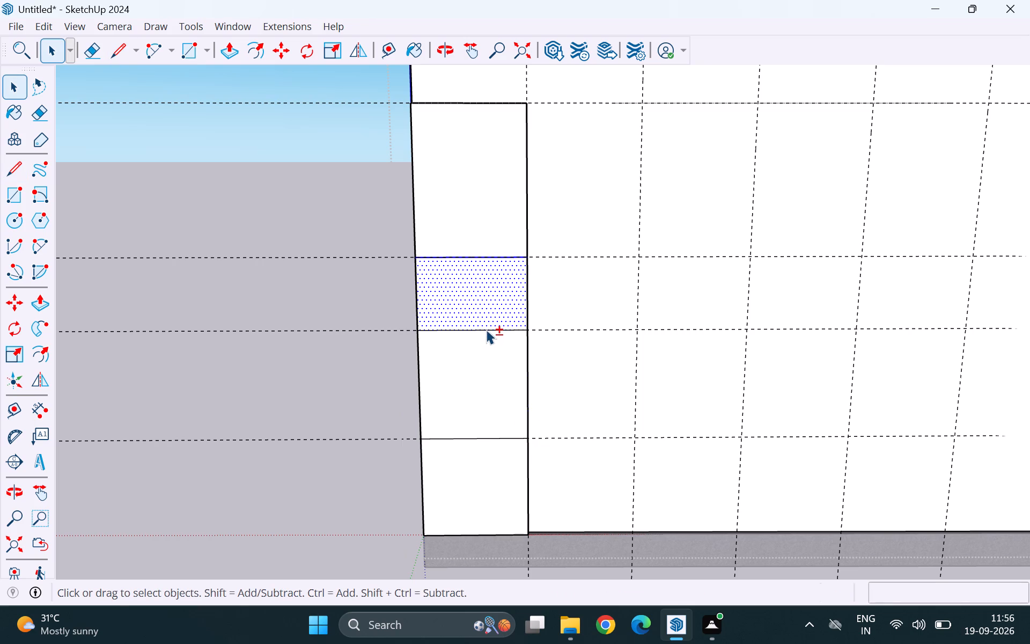
shift+click(489, 317)
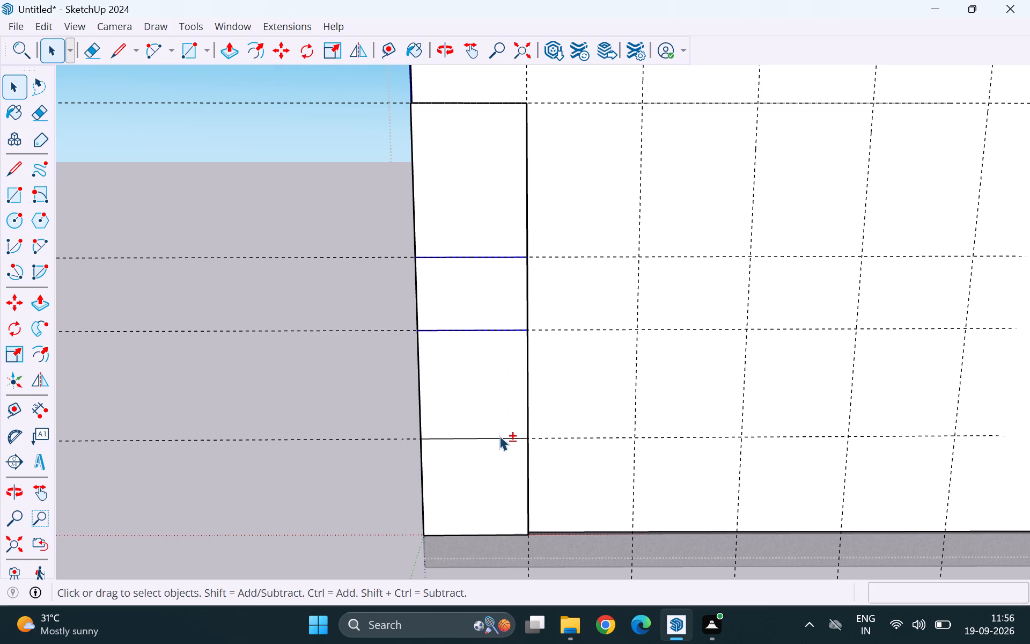
shift+click(499, 436)
shift+click(499, 436)
shift+click(499, 437)
key(m)
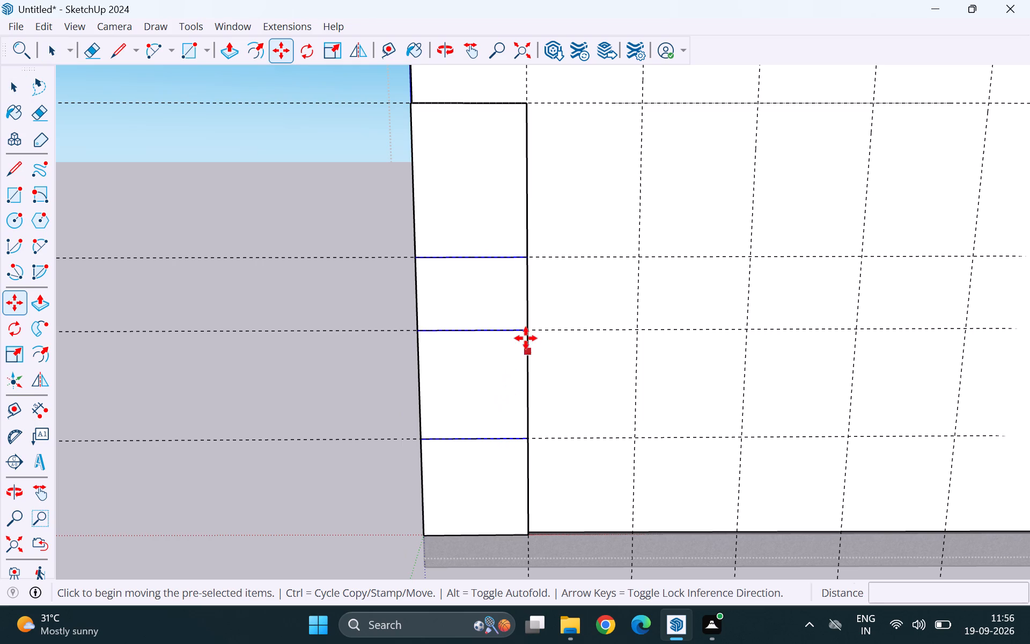
scroll(522, 257, up, 8)
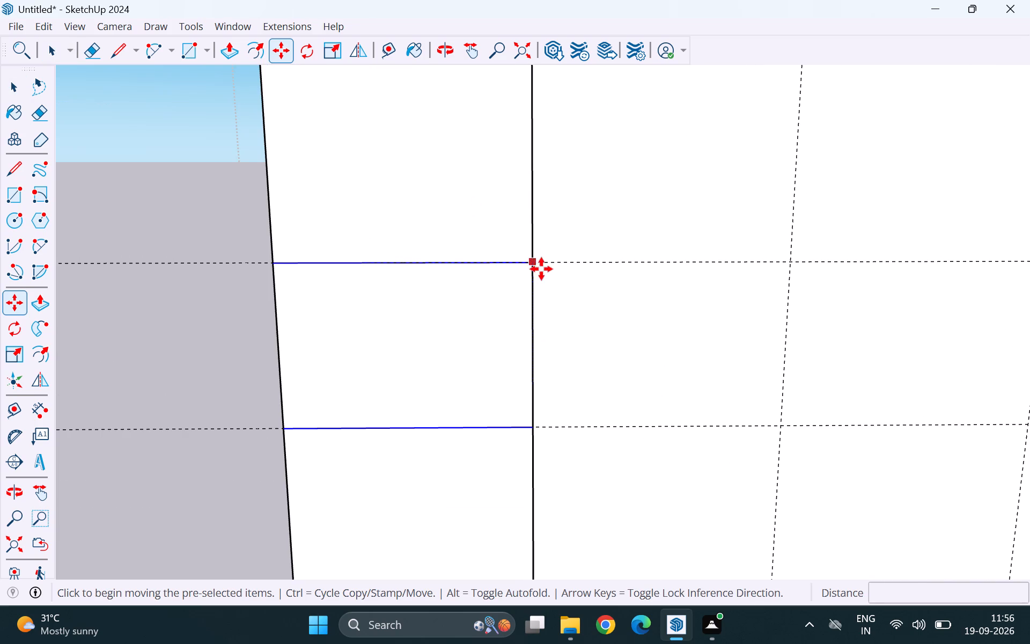
click(537, 266)
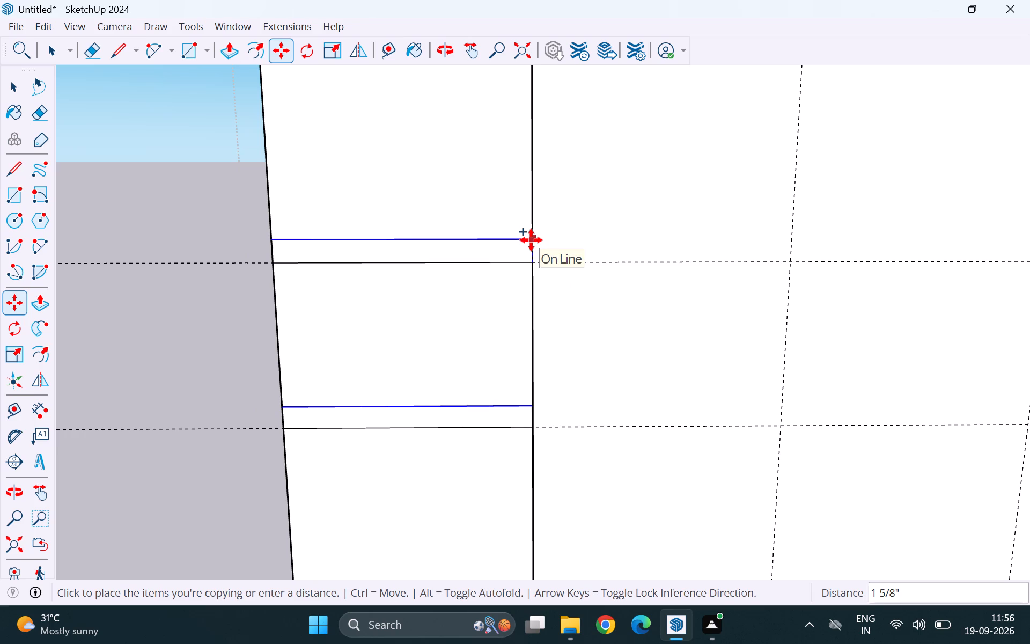
text(4mm)
key(Return)
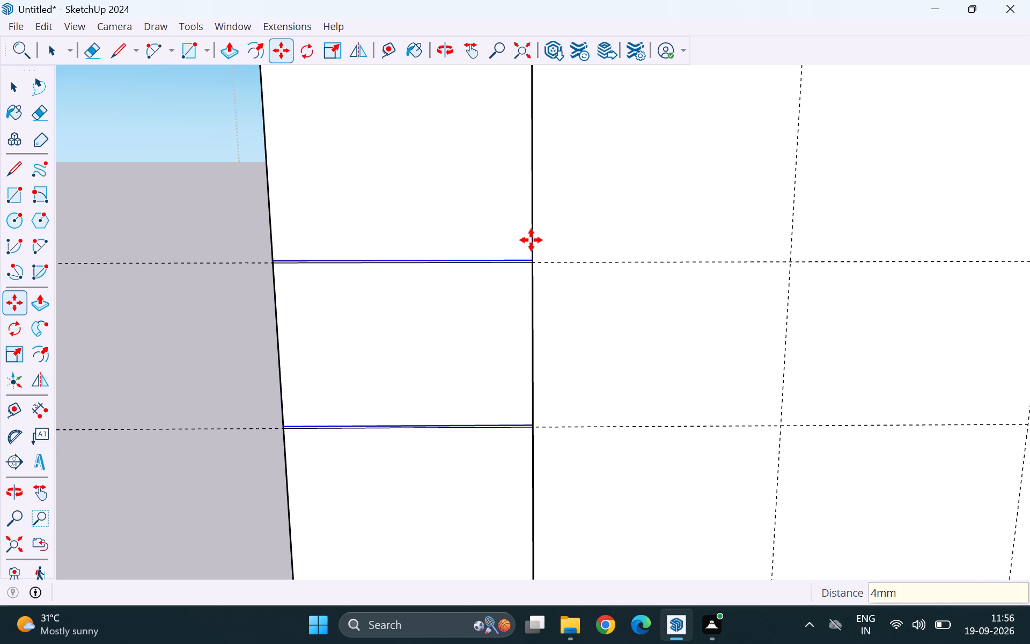
Copy the three raised divider lines 8mm downward, to the other side of the original lines.
scroll(527, 265, up, 14)
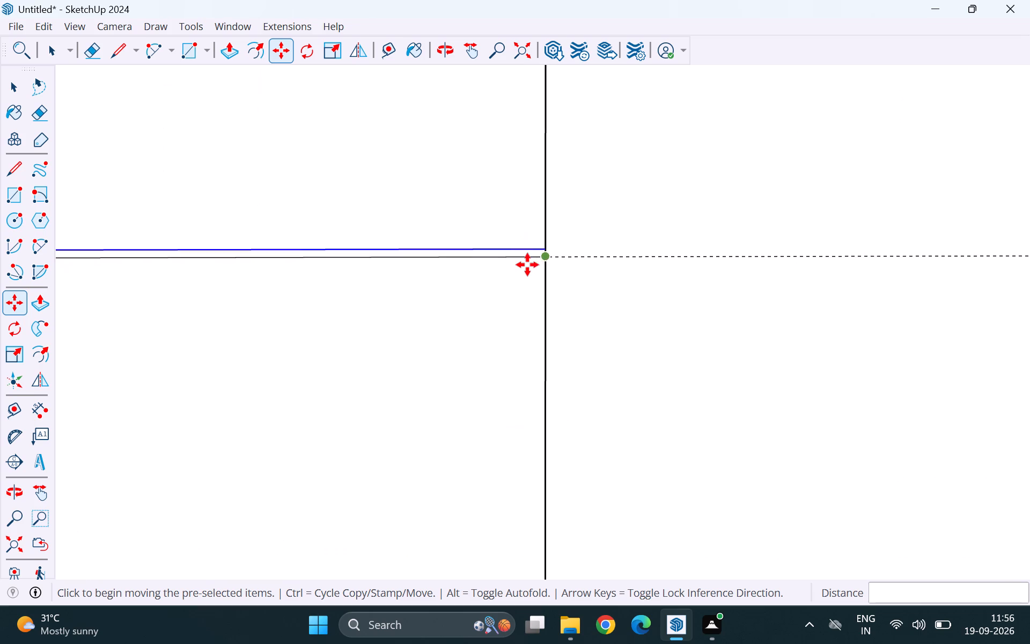
scroll(527, 265, up, 3)
click(557, 238)
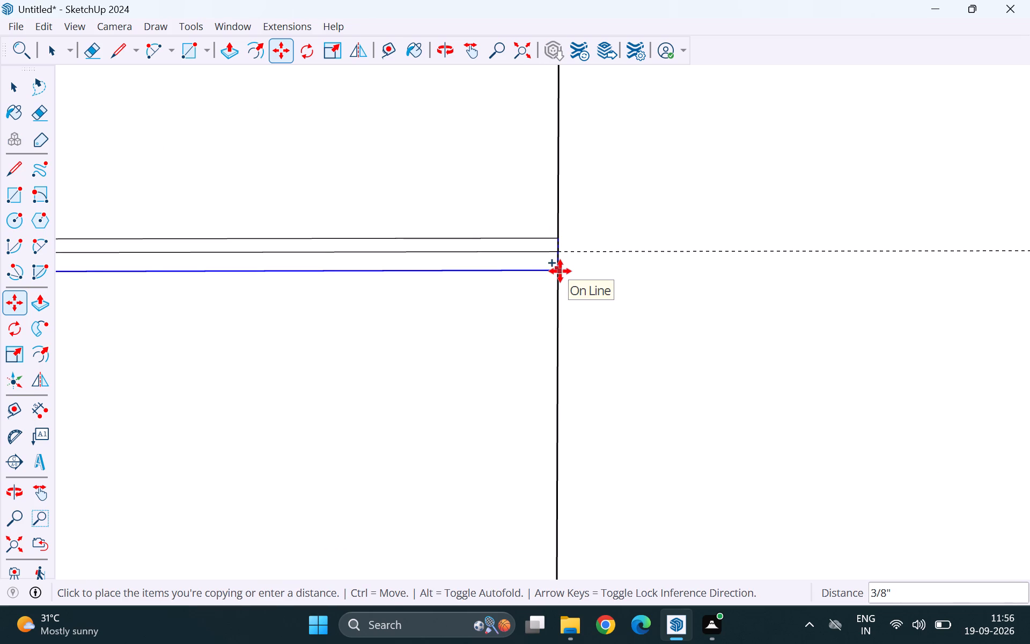
text(8mm)
key(Return)
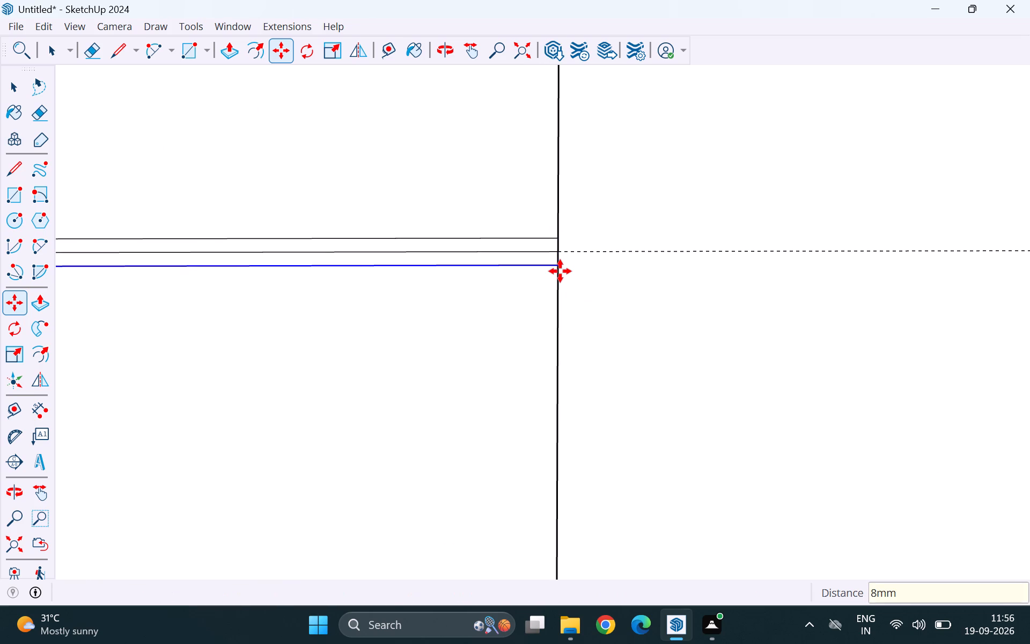
Delete the original middle line from each of the three divider strips in the leftmost bay.
key(space)
click(523, 250)
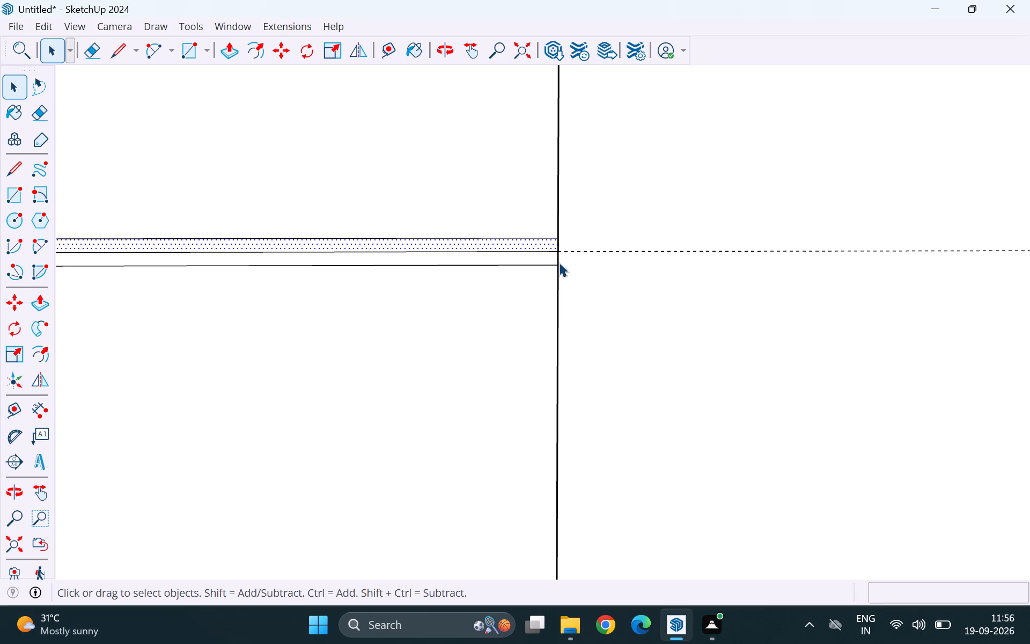
click(534, 241)
click(538, 248)
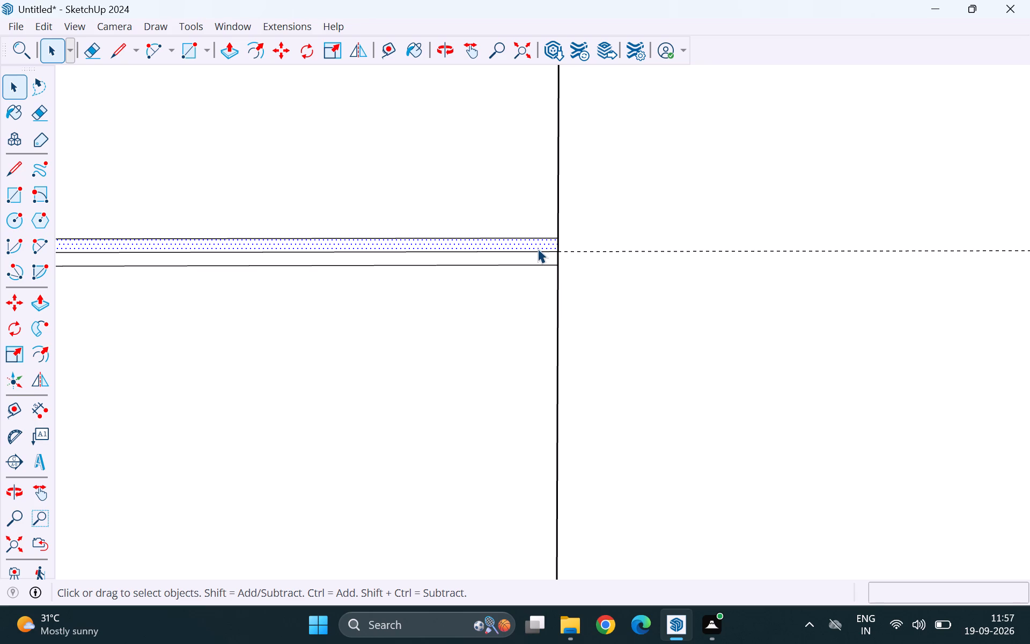
click(538, 250)
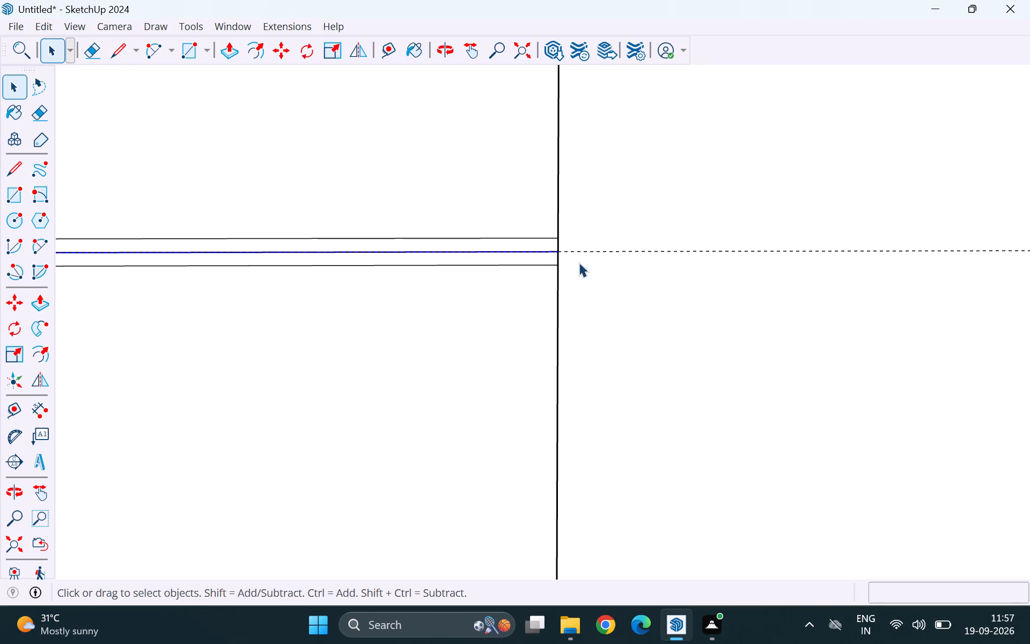
scroll(557, 255, down, 20)
scroll(557, 255, down, 6)
scroll(611, 382, up, 20)
scroll(611, 382, up, 5)
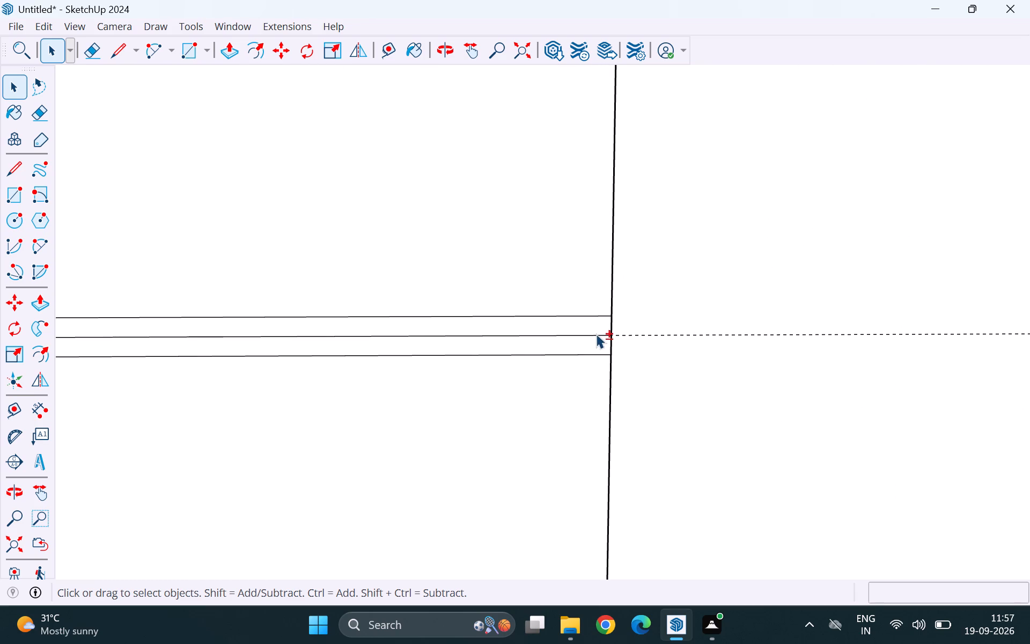
shift+click(596, 334)
shift+scroll(664, 242, down, 17)
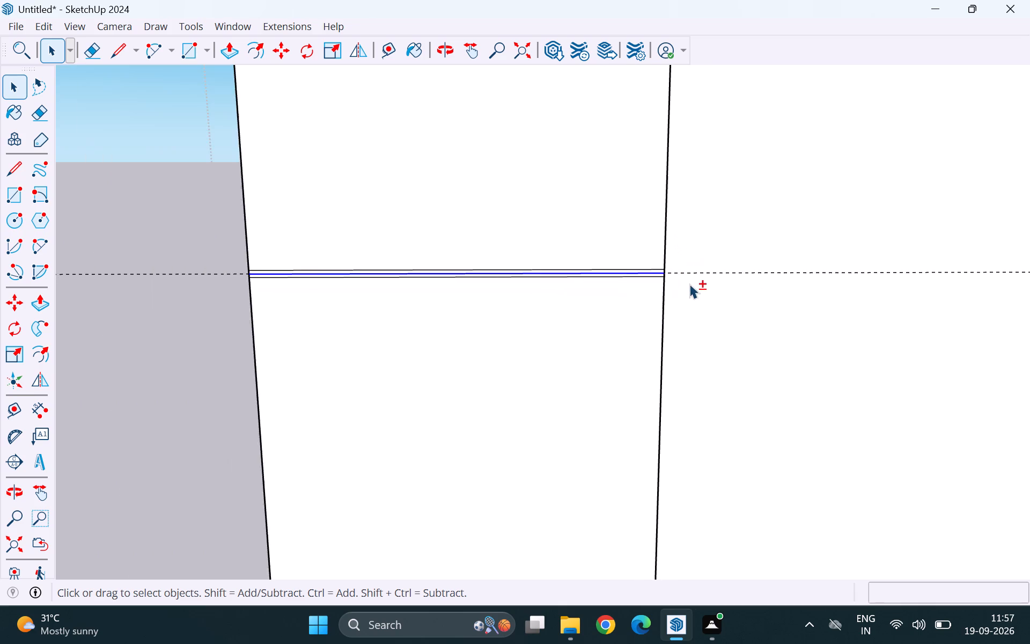
shift+scroll(693, 287, down, 5)
shift+scroll(577, 287, down, 4)
shift+scroll(641, 464, up, 15)
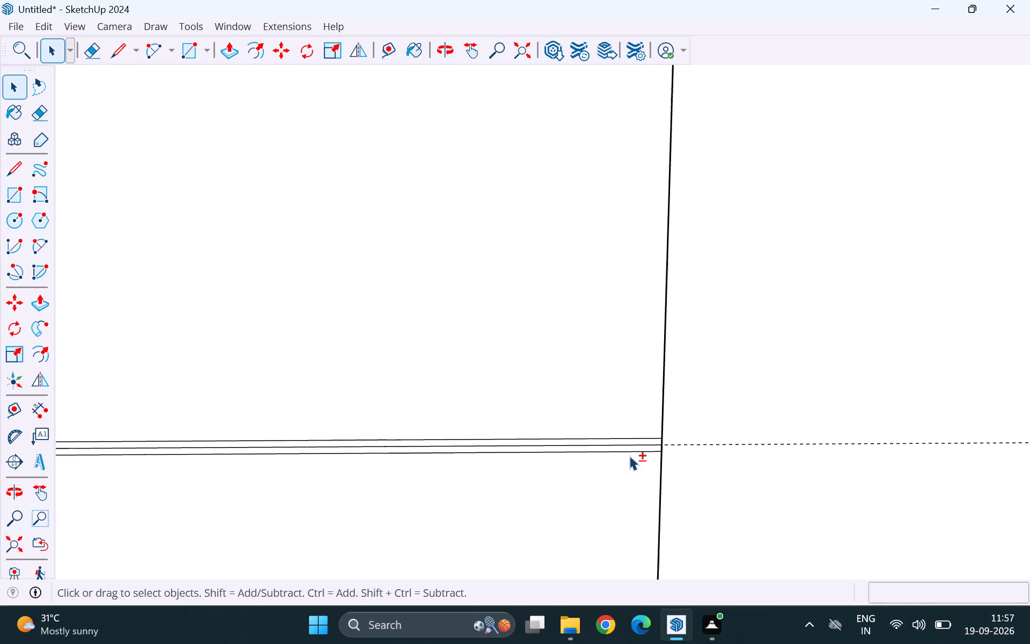
shift+scroll(629, 456, up, 7)
shift+click(652, 434)
shift+click(653, 436)
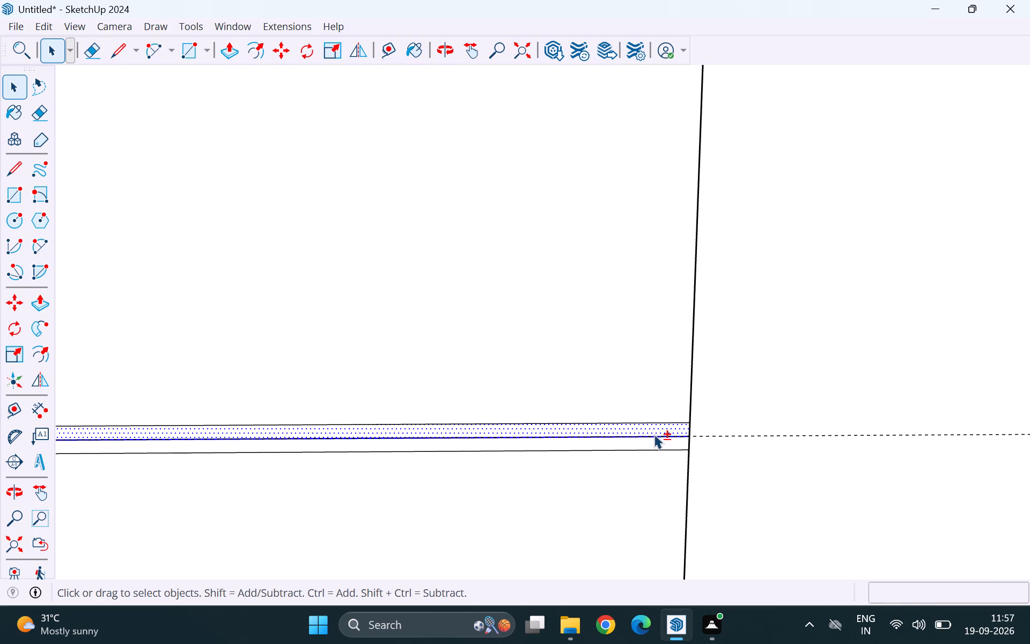
shift+click(657, 428)
shift+scroll(535, 223, down, 20)
shift+scroll(535, 223, down, 1)
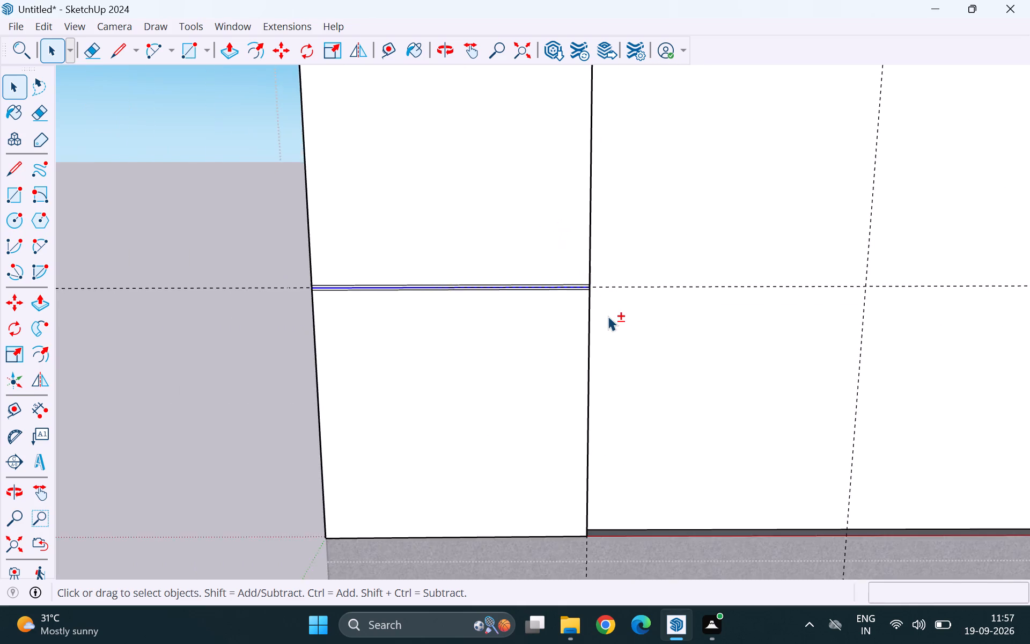
shift+scroll(608, 316, down, 6)
shift+scroll(557, 379, down, 5)
shift+middle_drag(503, 380, 588, 380)
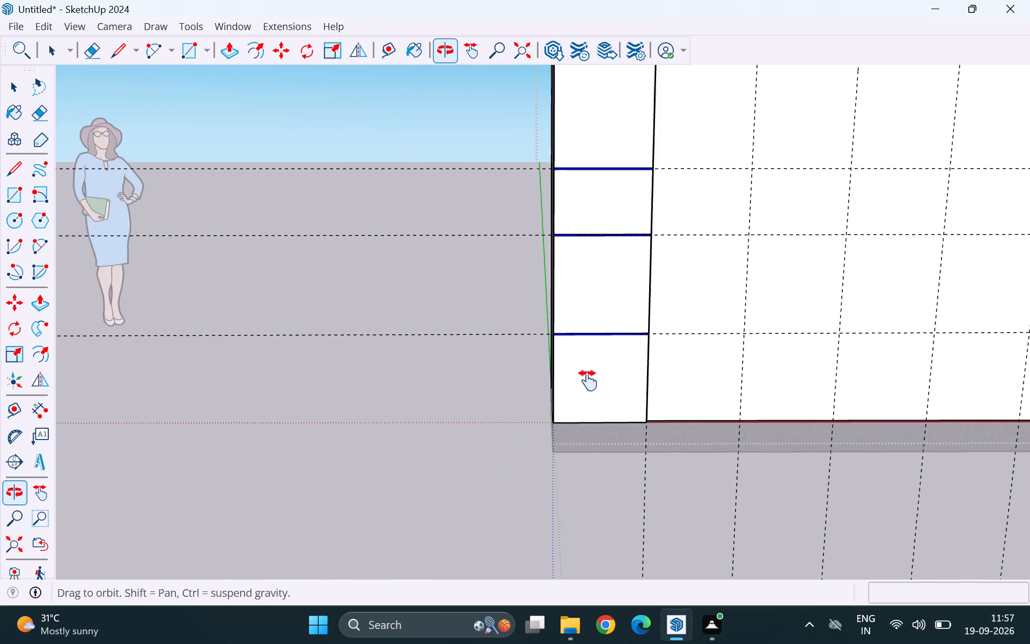
shift+middle_drag(588, 380, 518, 423)
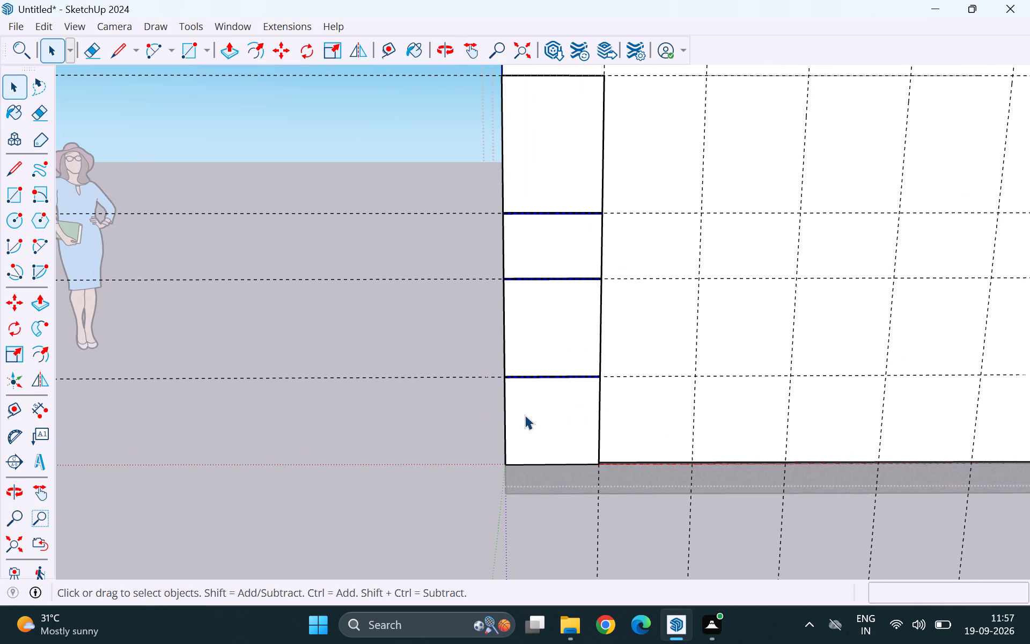
key(Delete)
Examine the divider strips and check that the leftmost bay's sections between them are separate faces.
middle_drag(491, 261, 509, 264)
scroll(491, 261, up, 1)
middle_drag(520, 264, 534, 264)
scroll(540, 191, up, 5)
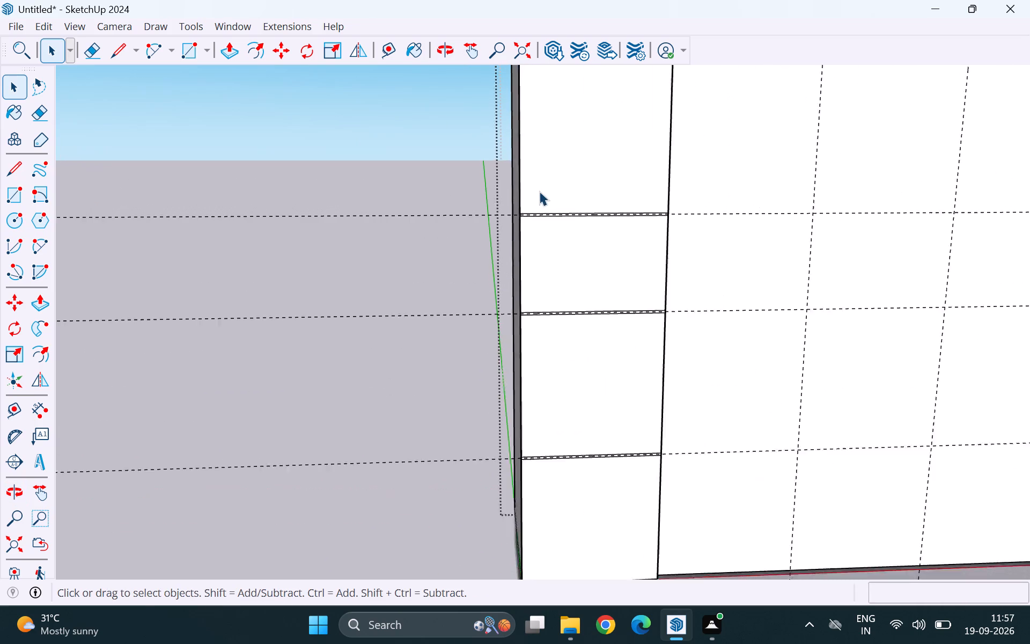
scroll(539, 191, up, 13)
scroll(501, 235, up, 6)
scroll(379, 296, up, 1)
middle_drag(379, 296, 452, 304)
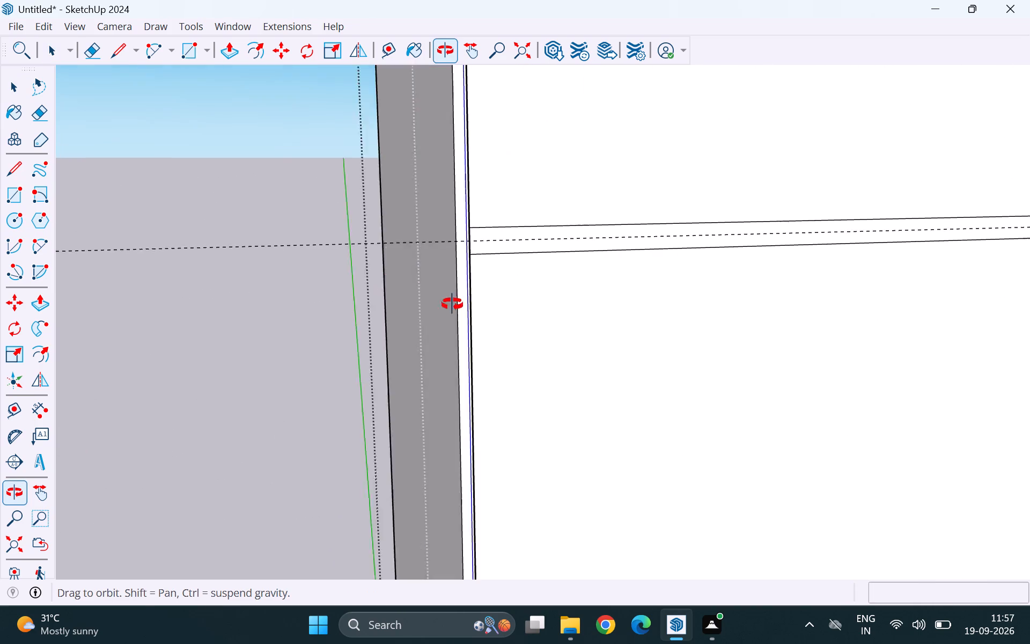
middle_drag(452, 304, 425, 336)
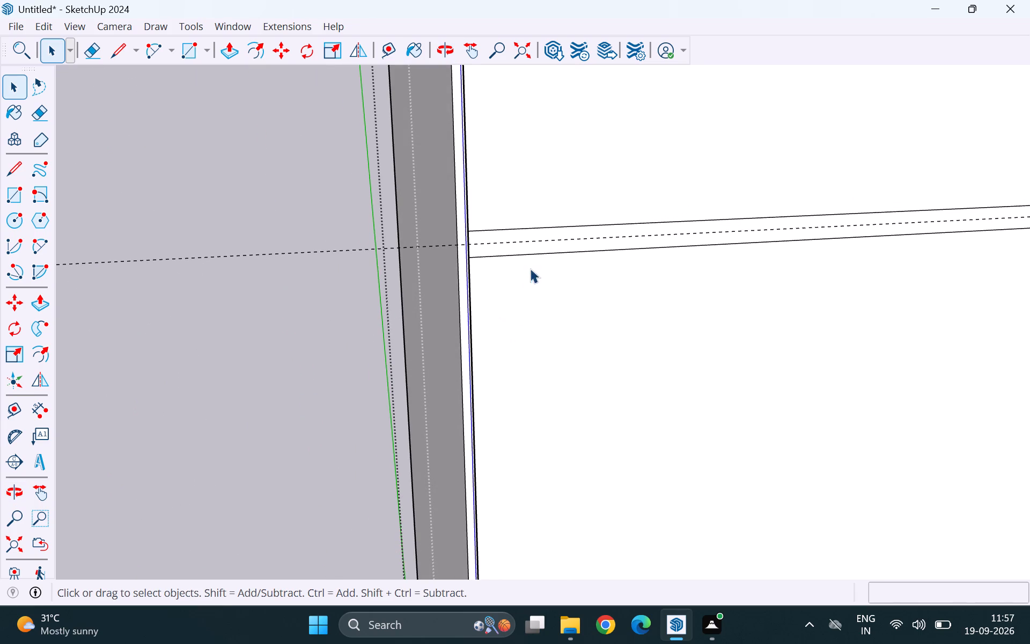
scroll(343, 293, down, 9)
scroll(381, 321, down, 7)
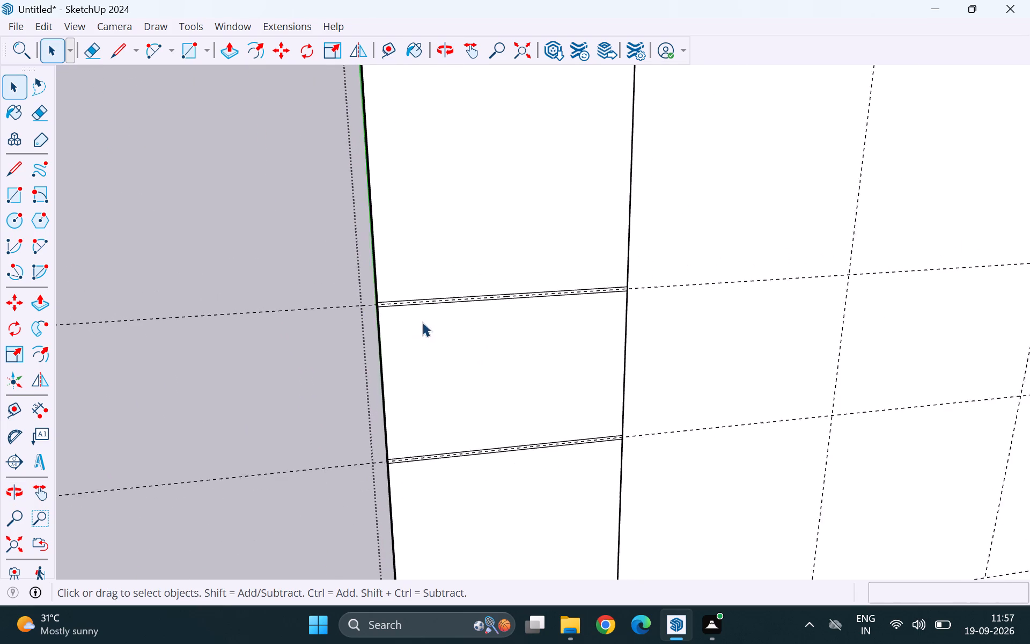
scroll(422, 322, down, 3)
click(472, 236)
click(485, 339)
click(511, 460)
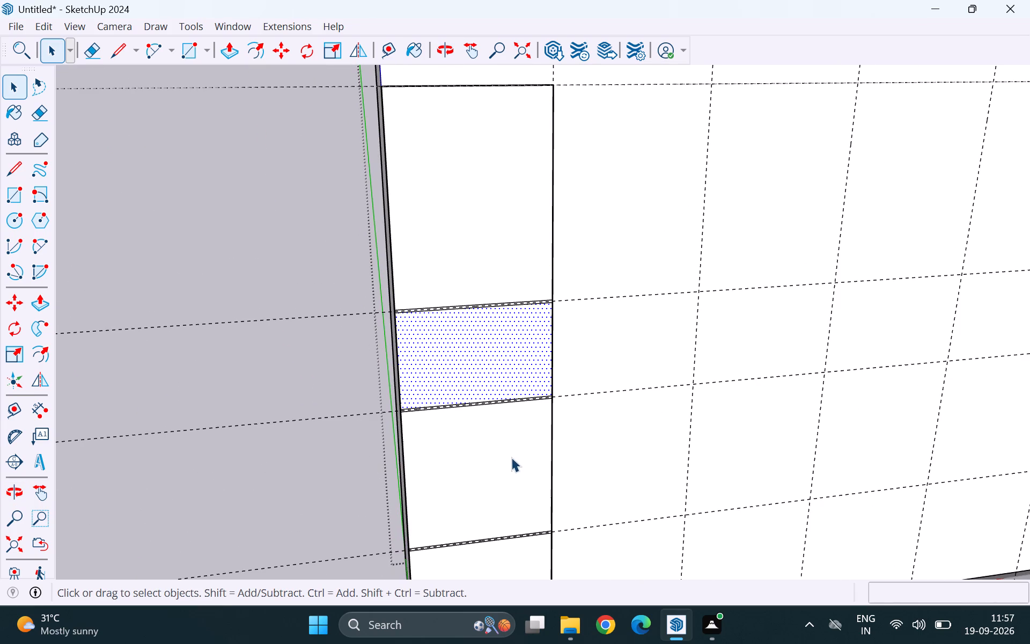
scroll(511, 279, down, 5)
click(510, 488)
scroll(524, 479, down, 3)
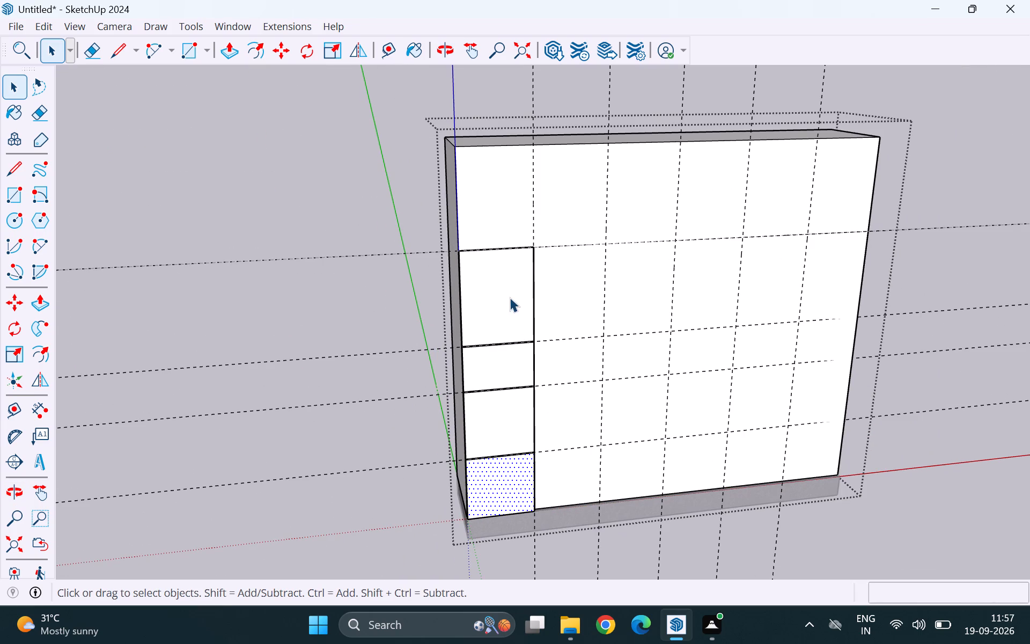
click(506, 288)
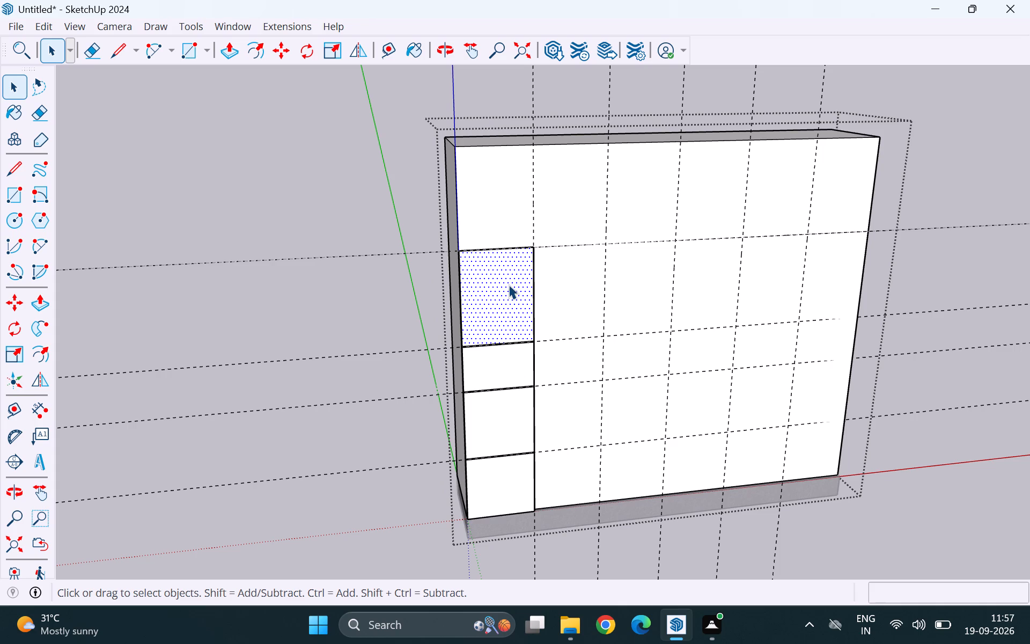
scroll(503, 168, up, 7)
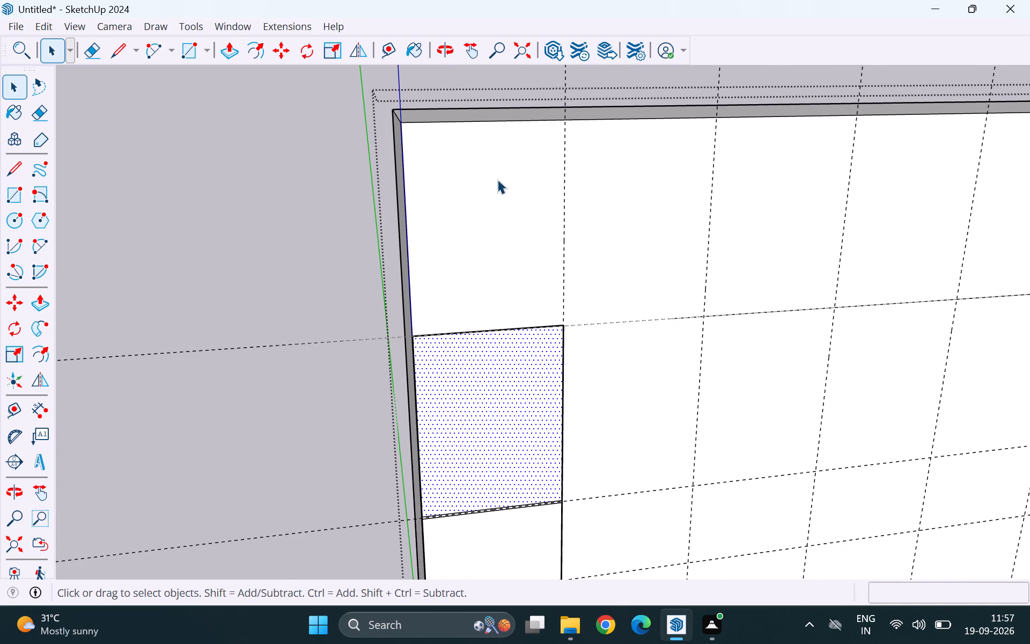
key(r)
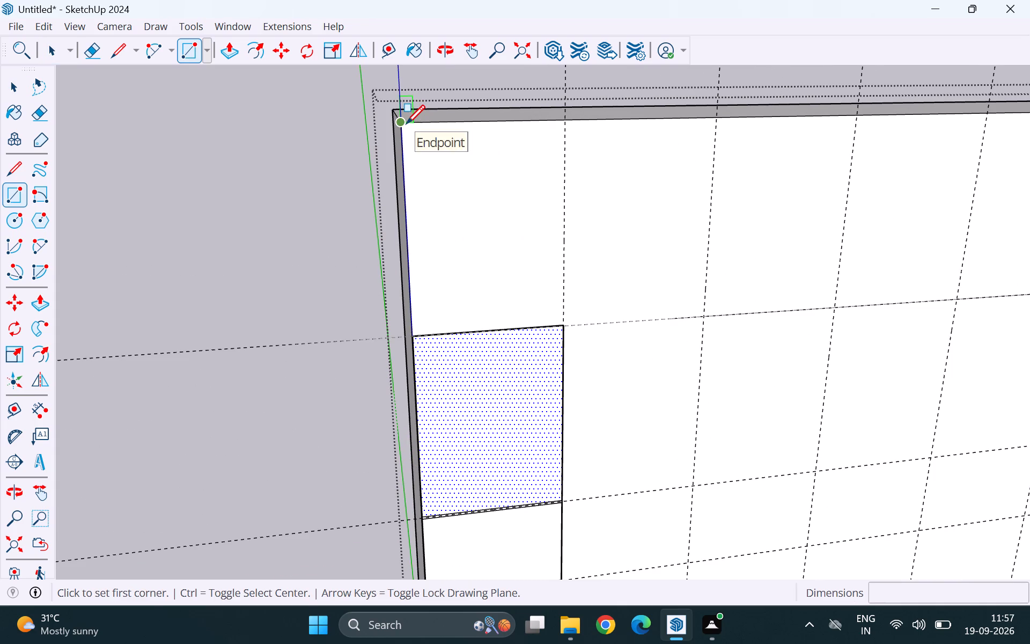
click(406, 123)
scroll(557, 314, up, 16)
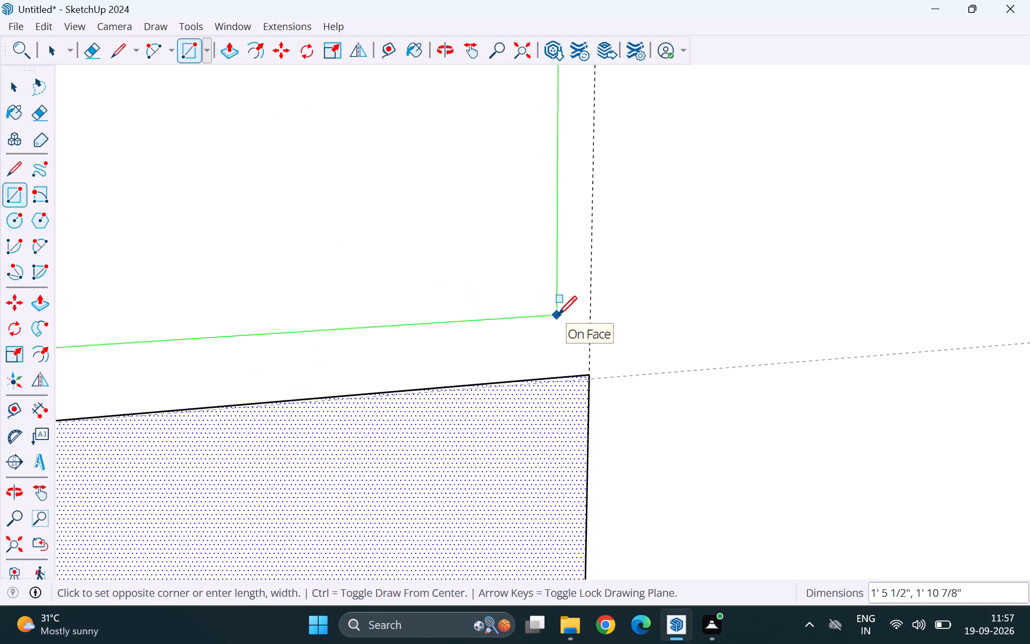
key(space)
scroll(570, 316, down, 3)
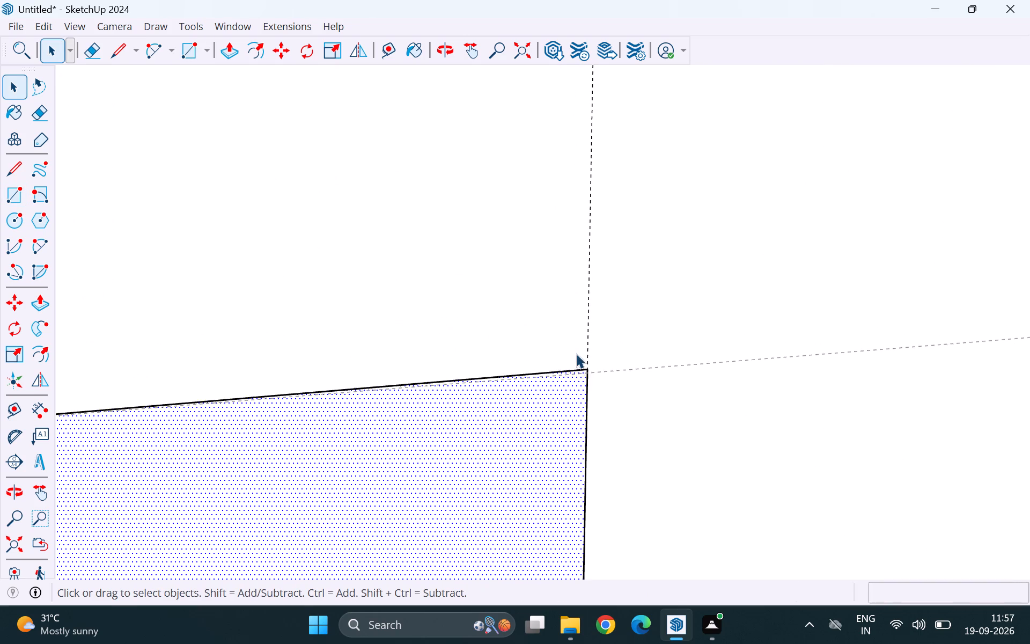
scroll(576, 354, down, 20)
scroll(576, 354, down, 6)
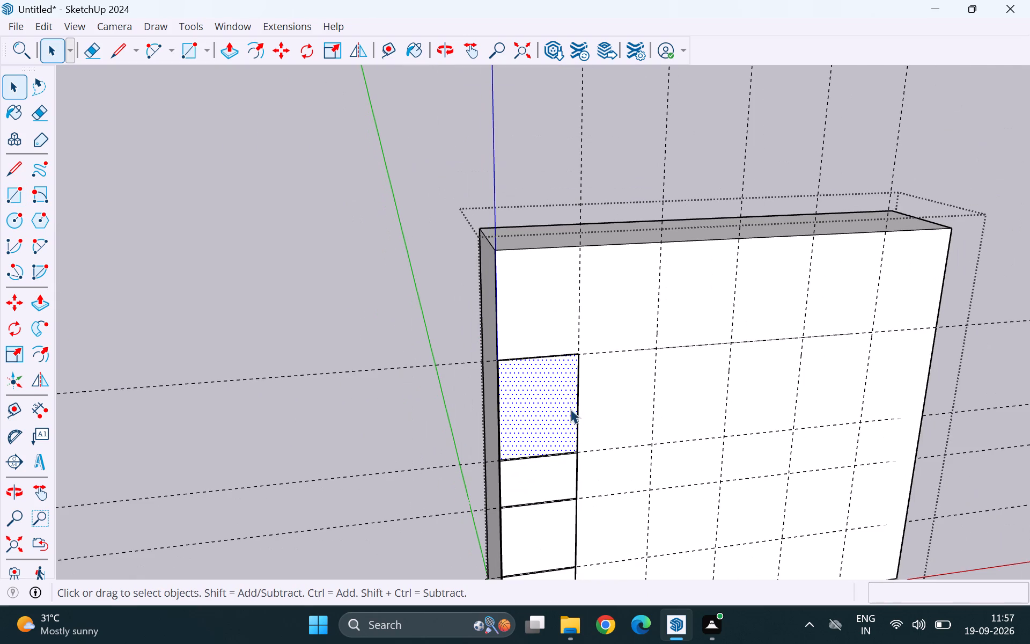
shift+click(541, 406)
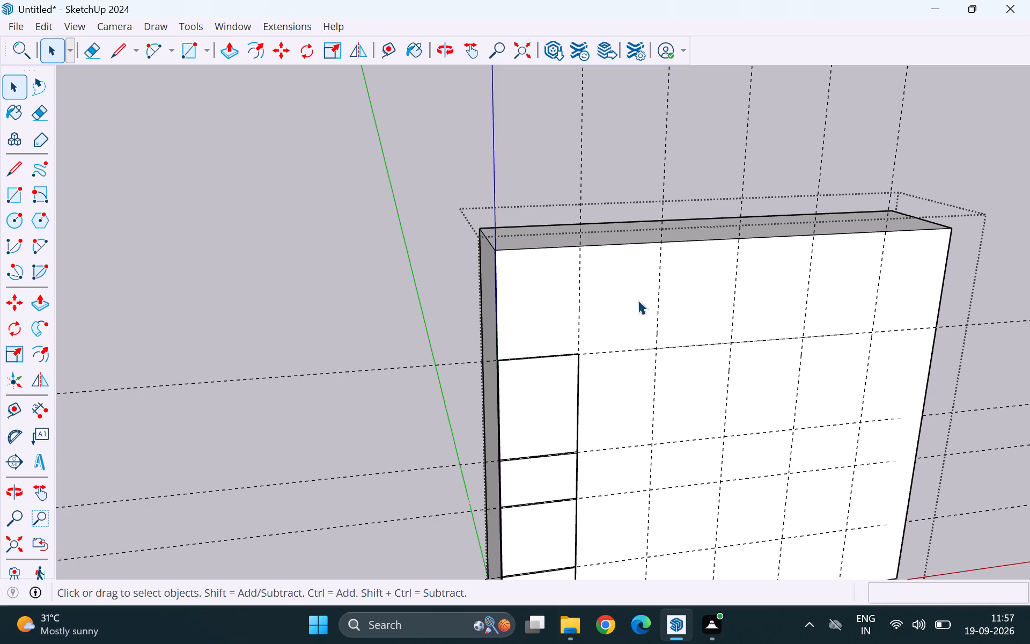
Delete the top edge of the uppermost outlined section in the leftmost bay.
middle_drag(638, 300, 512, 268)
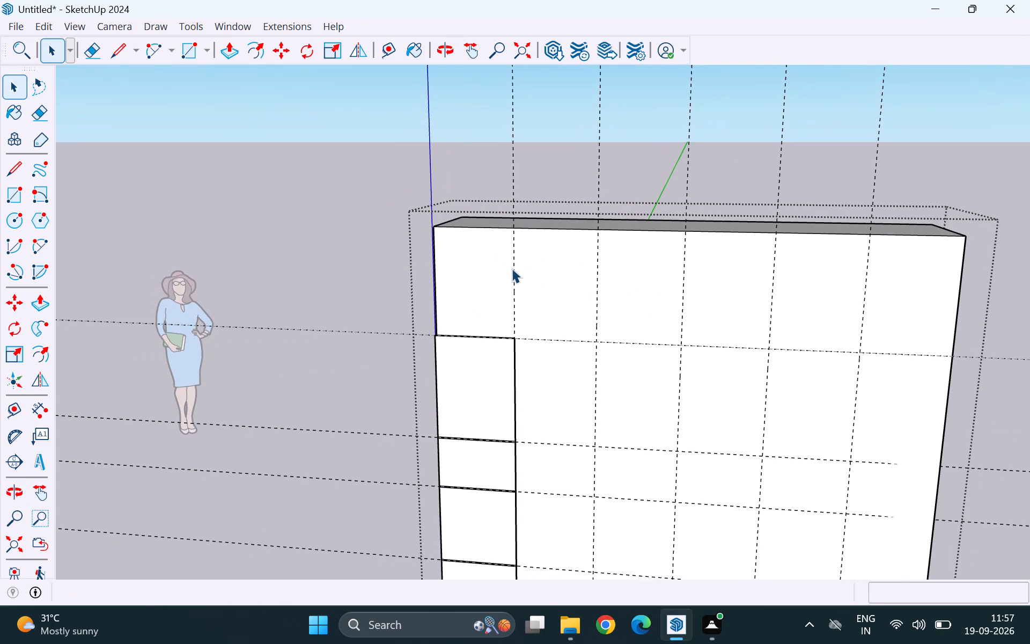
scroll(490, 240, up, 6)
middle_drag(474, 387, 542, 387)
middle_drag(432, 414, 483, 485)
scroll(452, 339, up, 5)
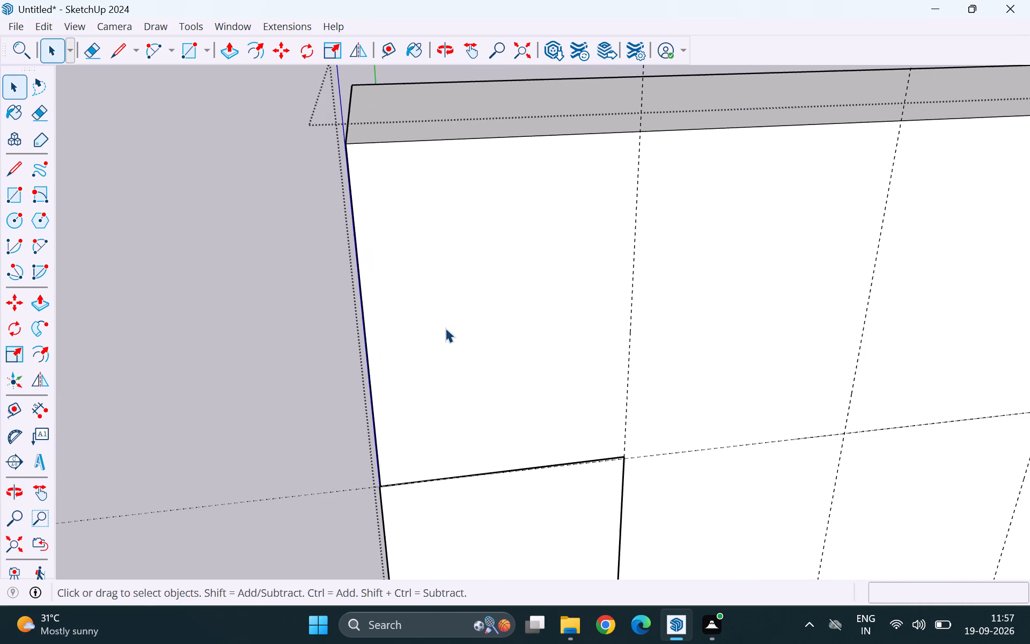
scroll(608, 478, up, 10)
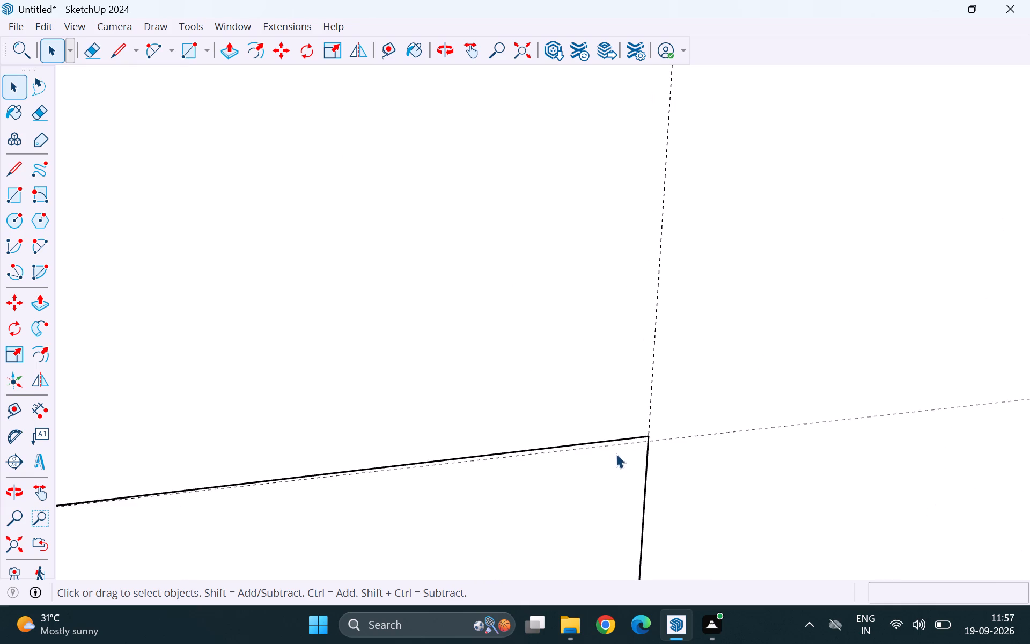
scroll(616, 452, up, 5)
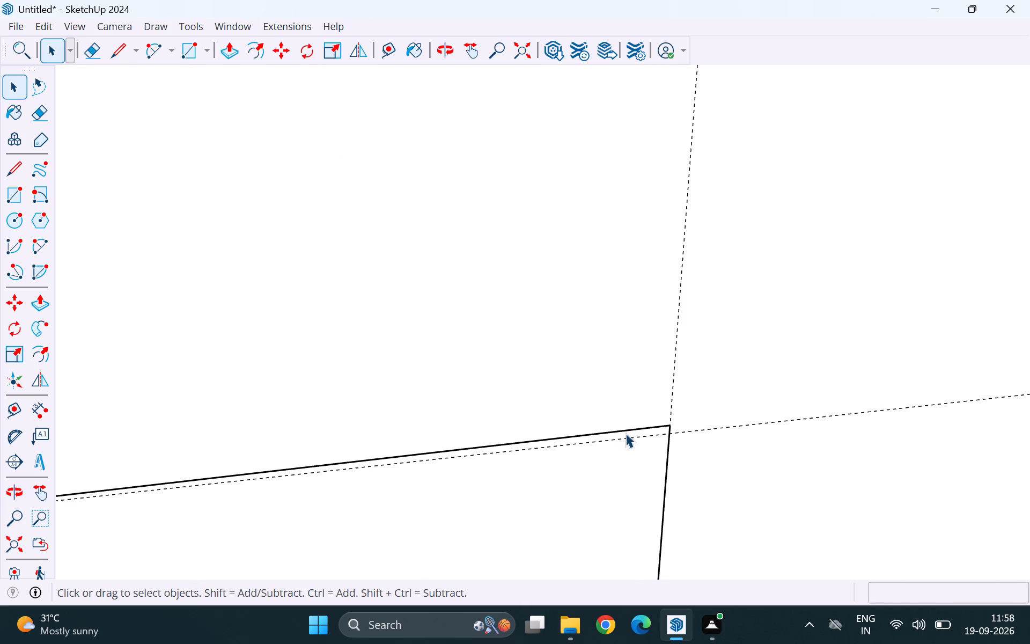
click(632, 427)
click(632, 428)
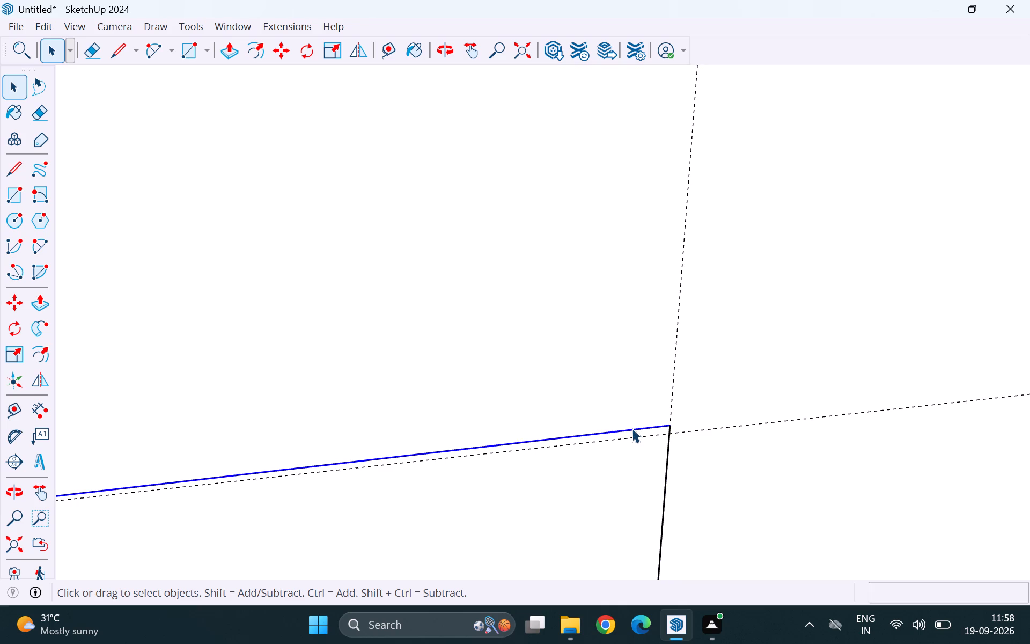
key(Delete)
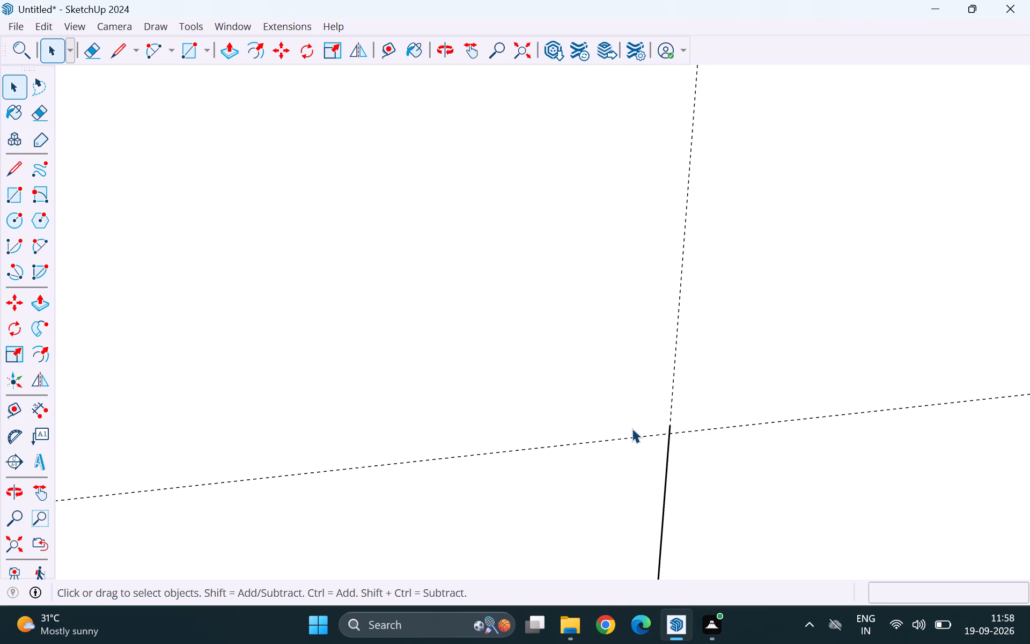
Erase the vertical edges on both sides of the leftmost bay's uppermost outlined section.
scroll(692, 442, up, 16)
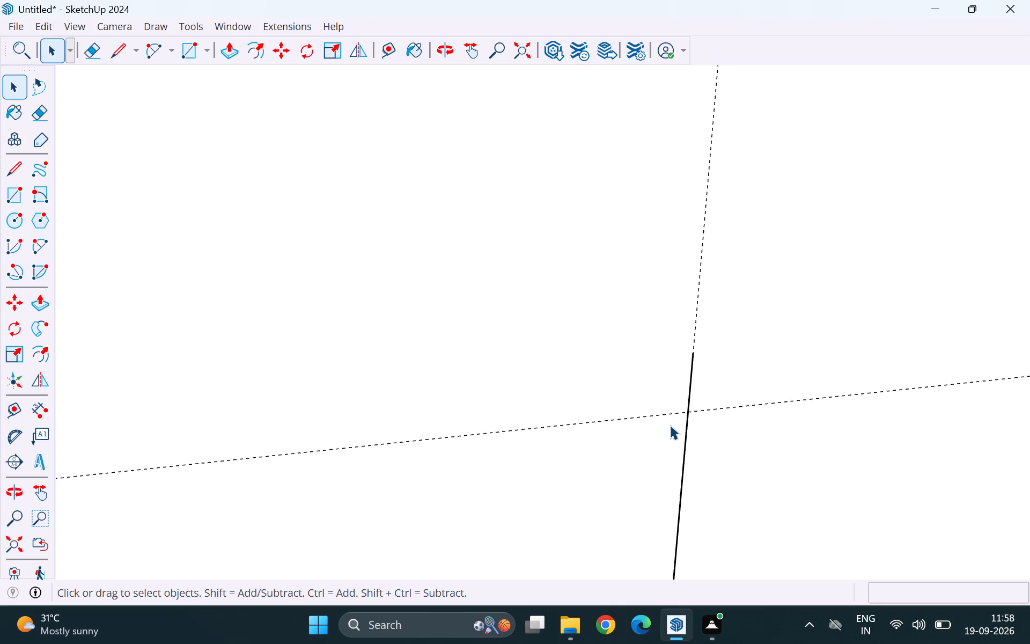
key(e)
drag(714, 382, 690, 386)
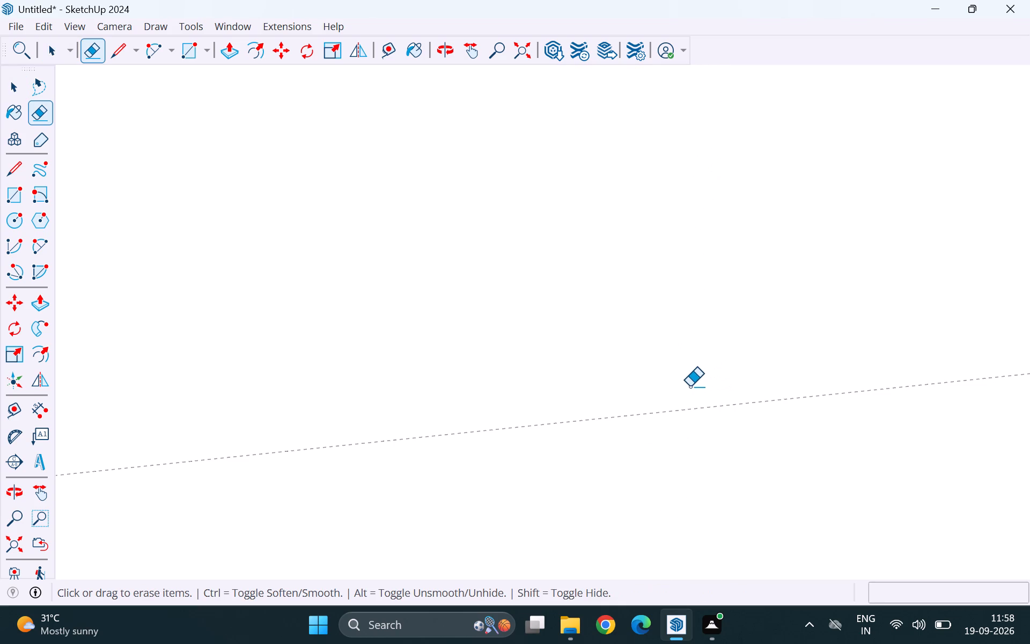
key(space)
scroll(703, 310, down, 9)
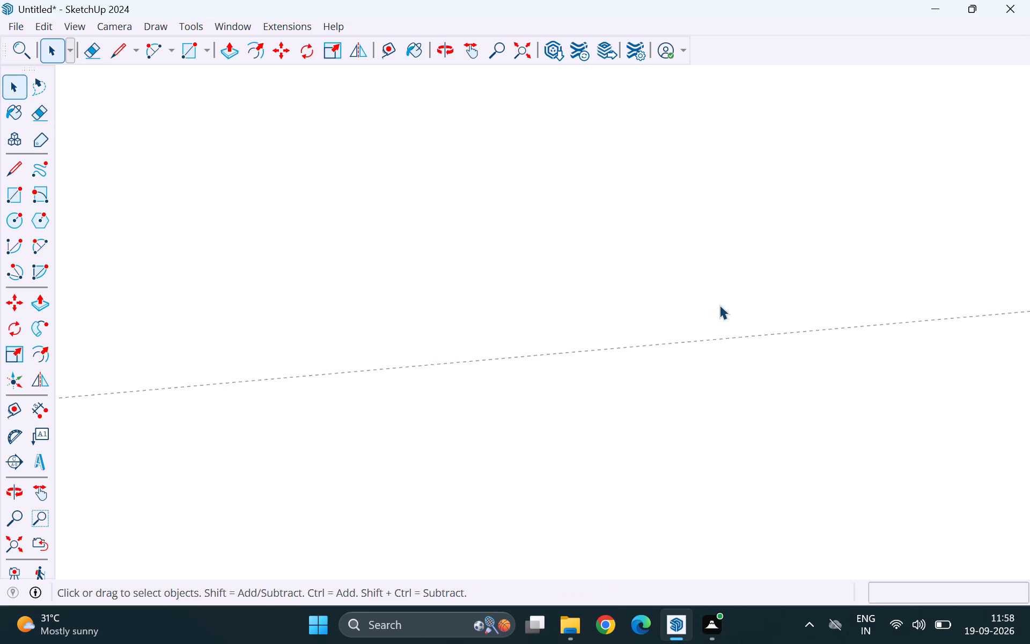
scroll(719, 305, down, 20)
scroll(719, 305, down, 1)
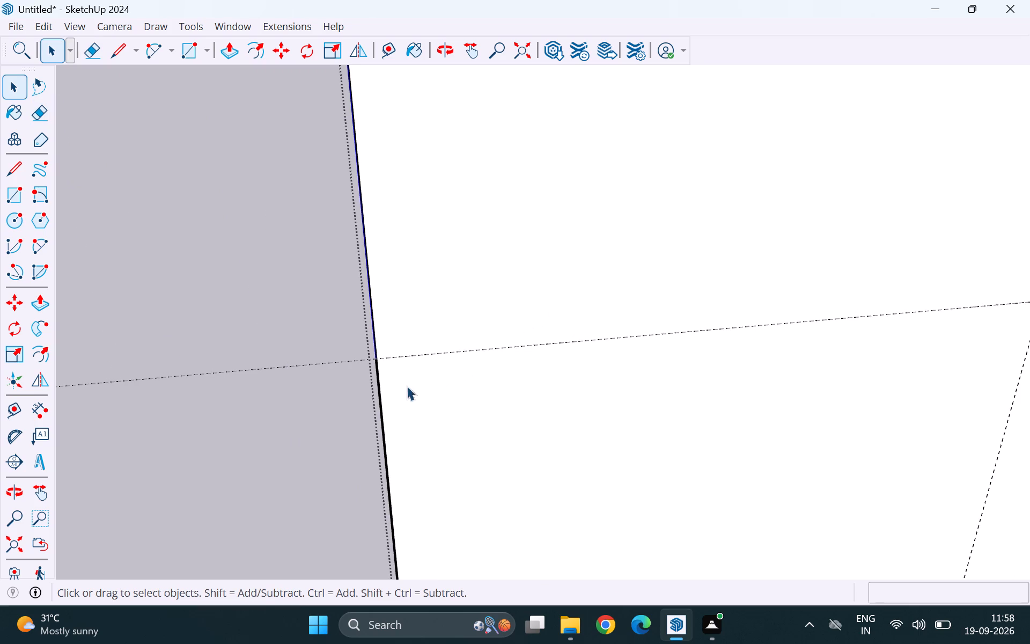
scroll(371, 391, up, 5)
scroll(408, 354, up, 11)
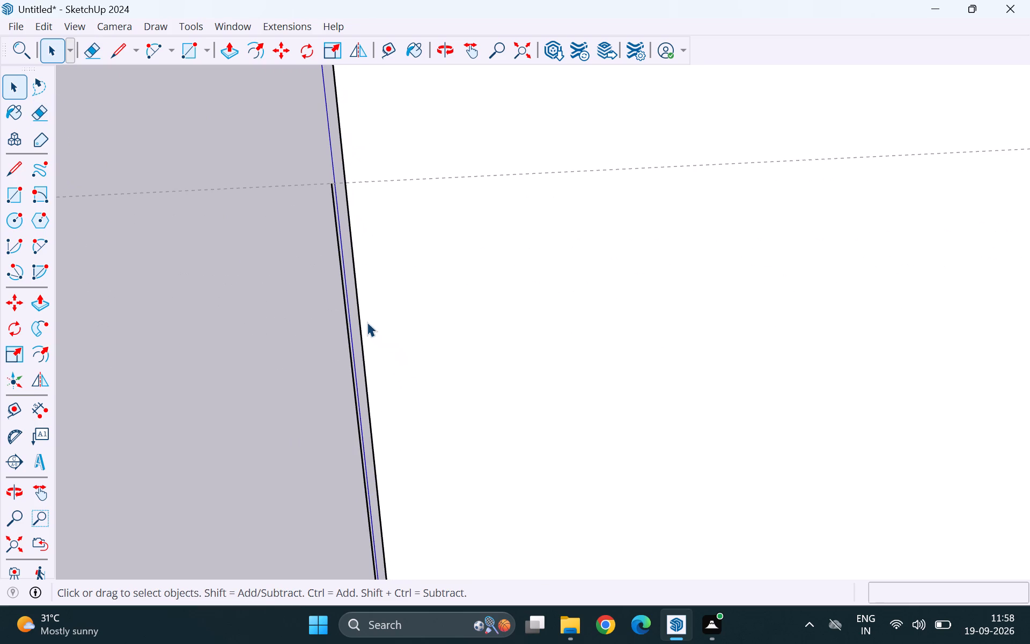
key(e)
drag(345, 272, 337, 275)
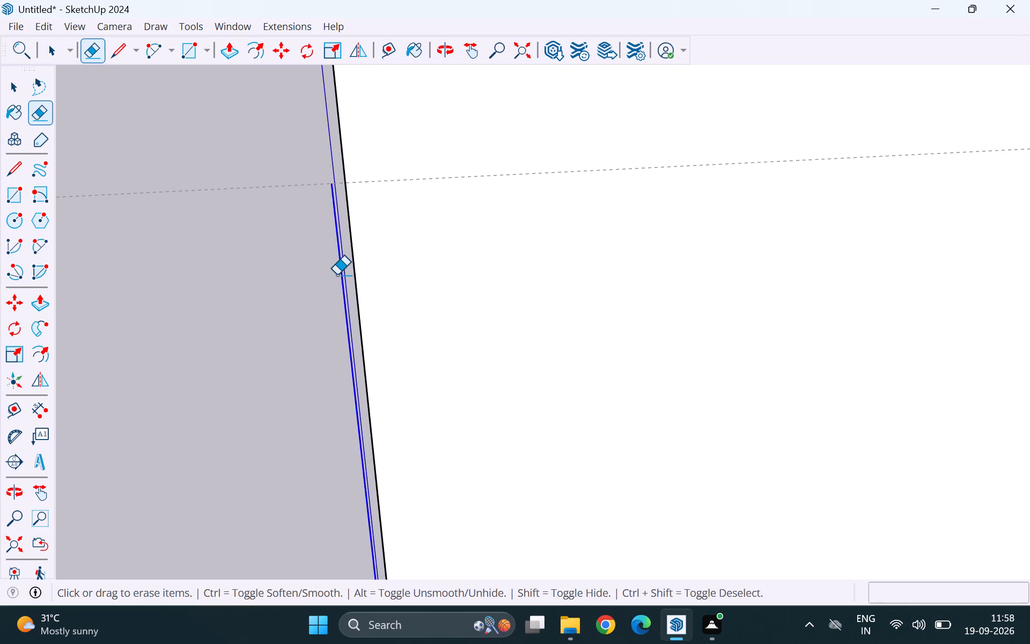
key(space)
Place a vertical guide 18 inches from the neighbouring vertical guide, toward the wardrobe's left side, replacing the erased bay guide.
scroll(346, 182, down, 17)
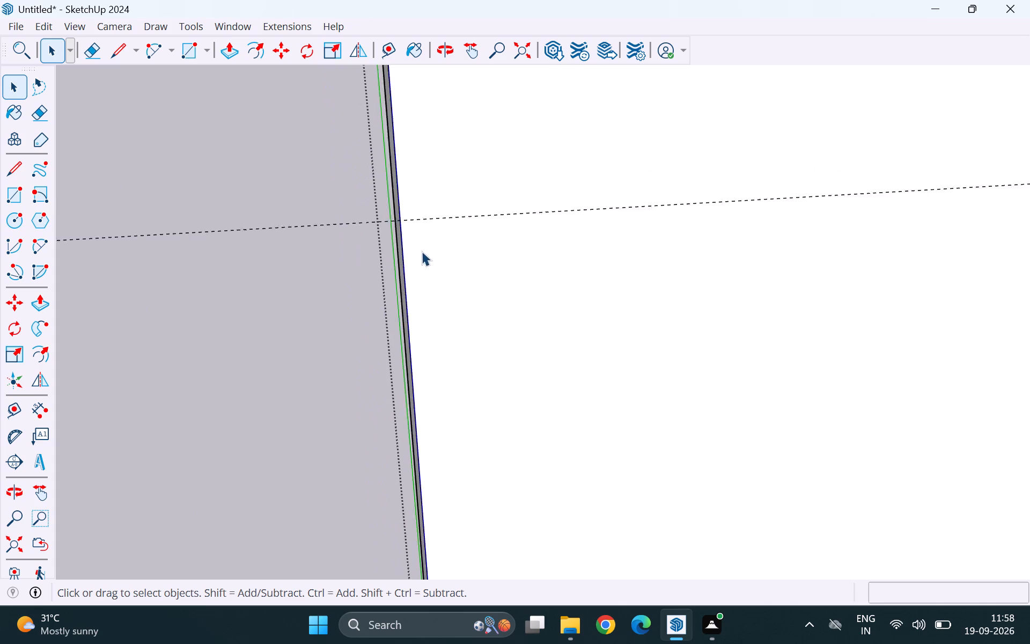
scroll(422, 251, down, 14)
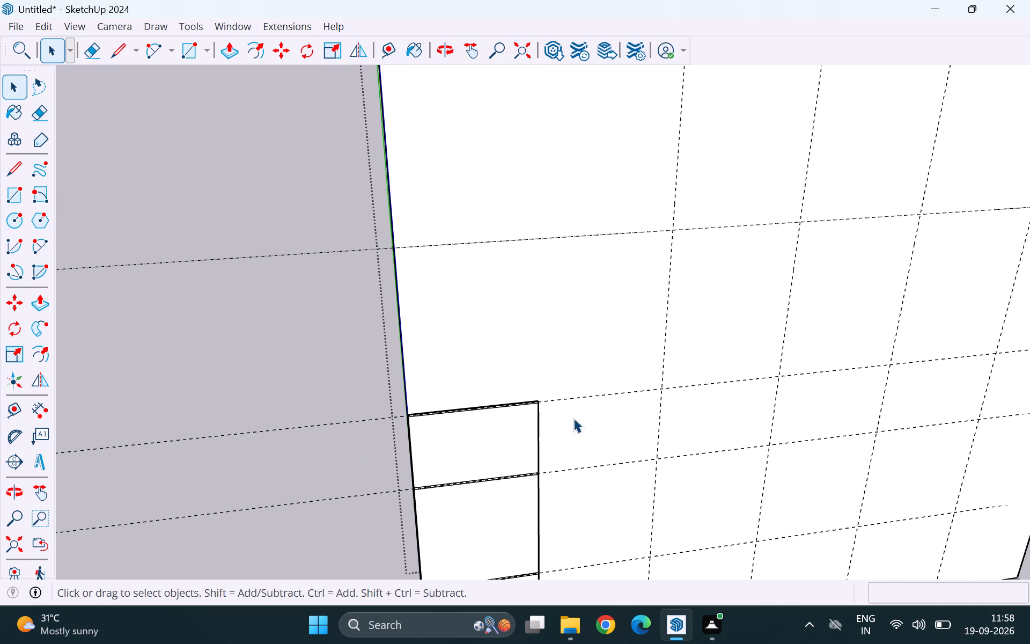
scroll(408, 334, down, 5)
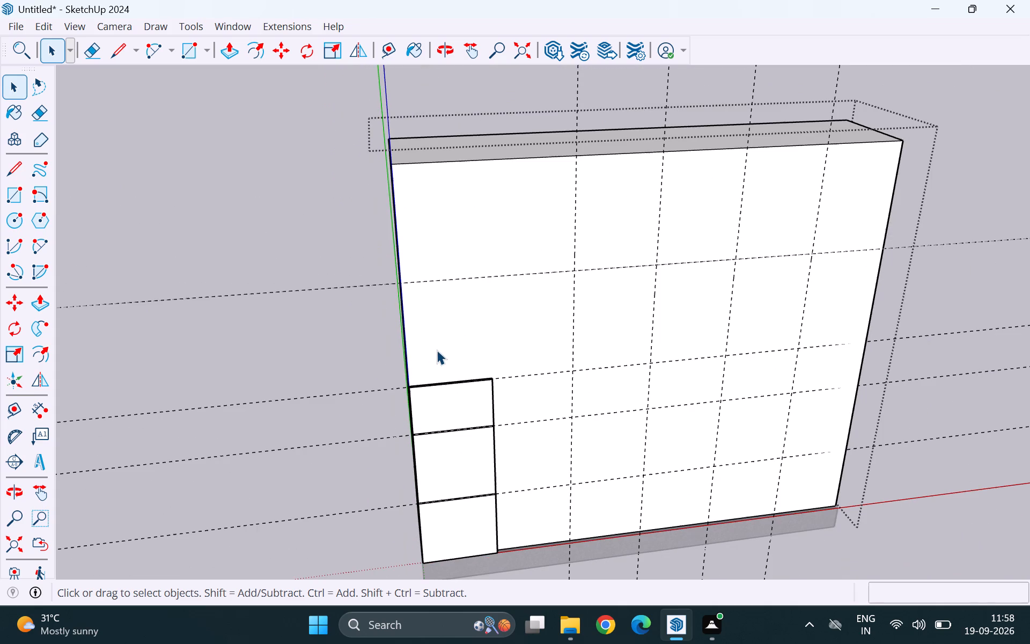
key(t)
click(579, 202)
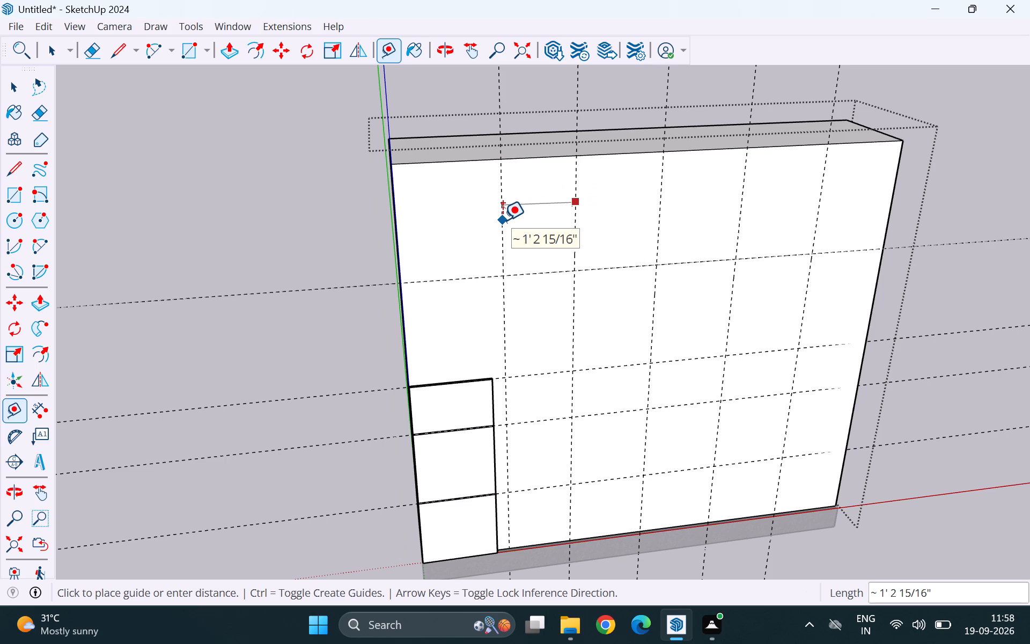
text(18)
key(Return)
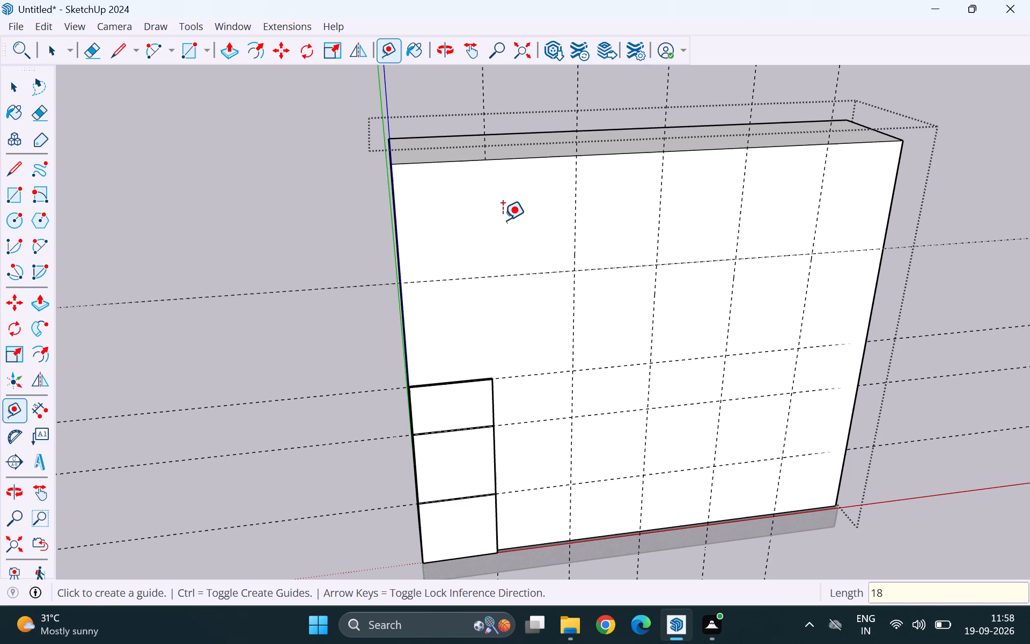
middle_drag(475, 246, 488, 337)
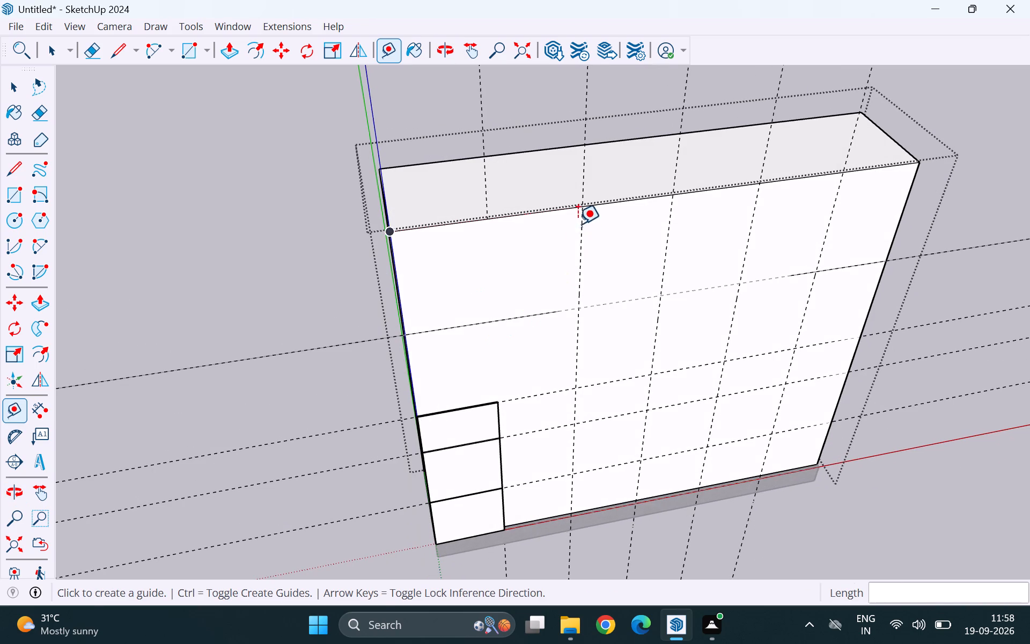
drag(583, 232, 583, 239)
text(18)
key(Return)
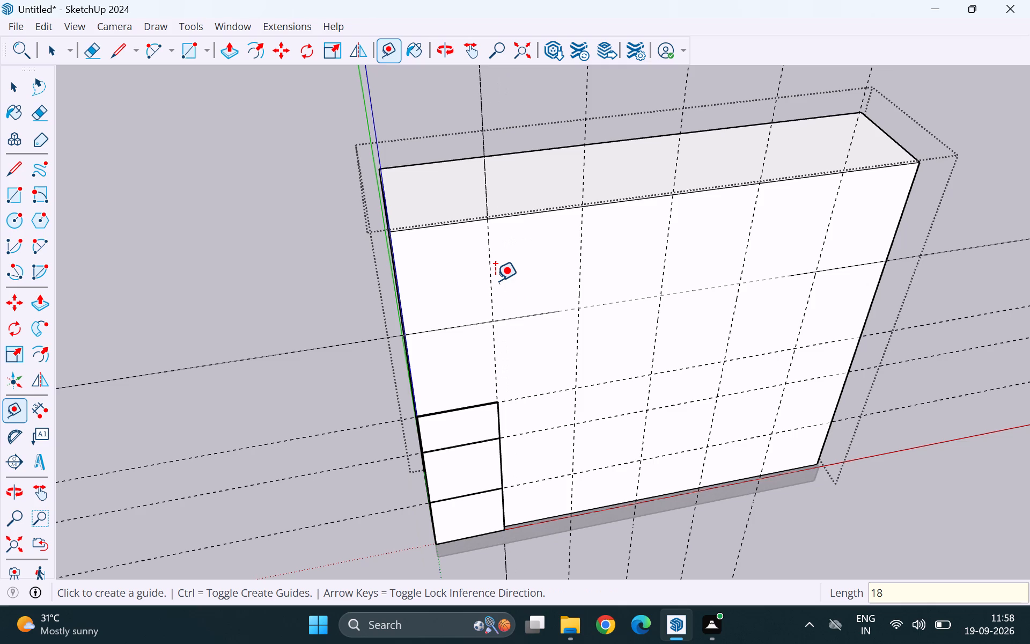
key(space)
Examine the wardrobe's front and side around the leftmost bay's open upper area from several angles.
middle_drag(496, 416, 458, 281)
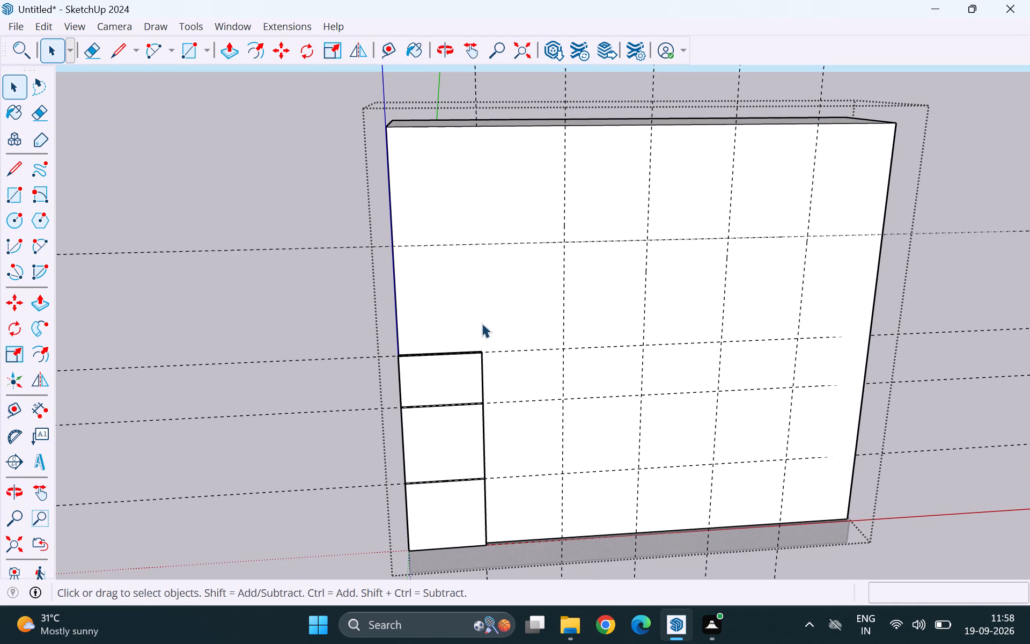
middle_drag(483, 324, 669, 408)
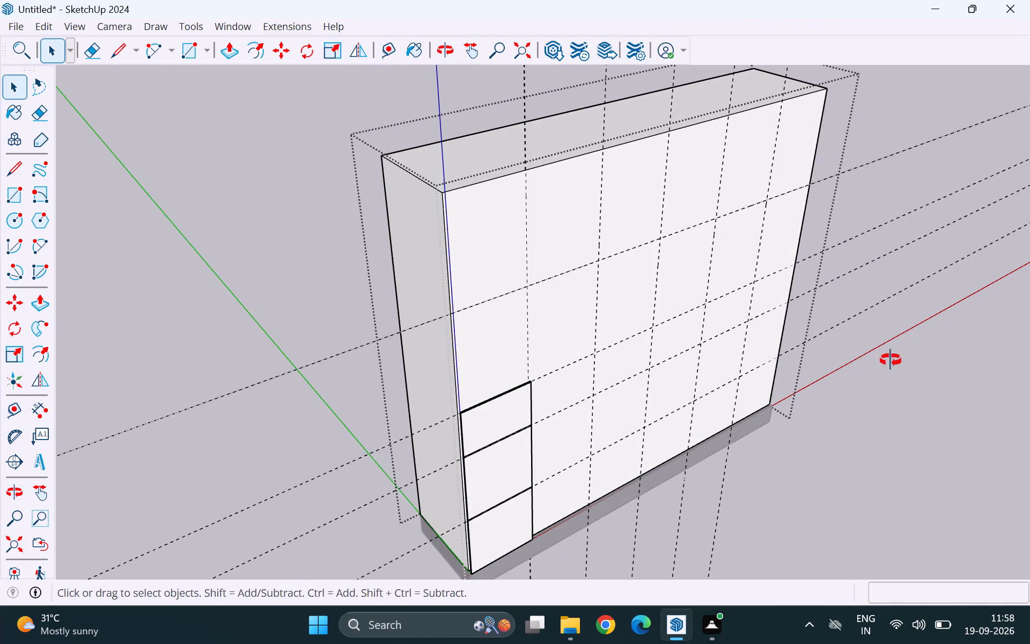
middle_click(889, 360)
middle_click(902, 357)
middle_drag(462, 380, 582, 340)
scroll(586, 304, up, 4)
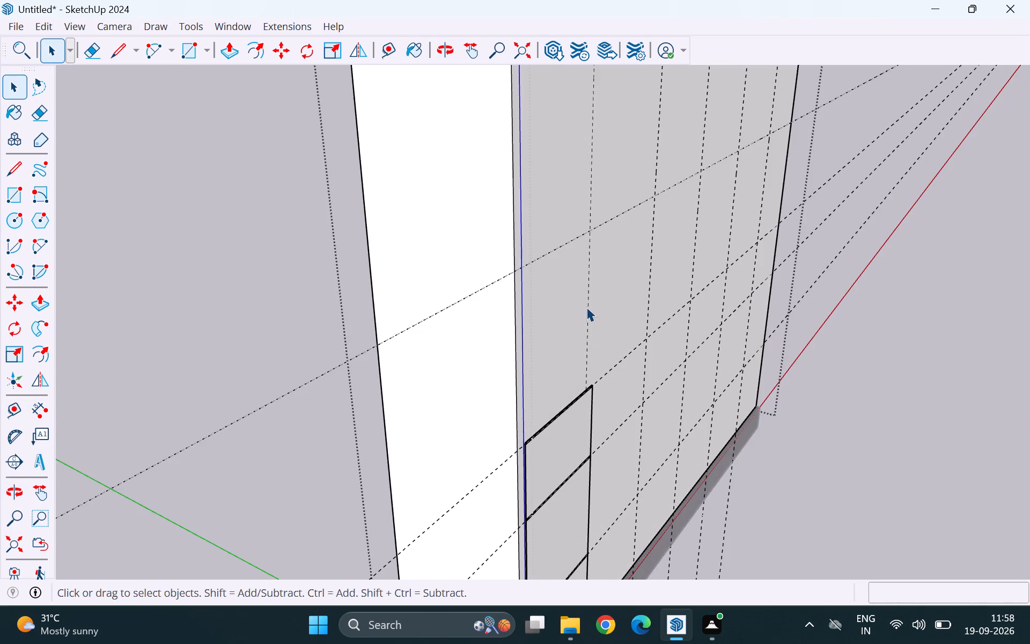
scroll(585, 310, up, 4)
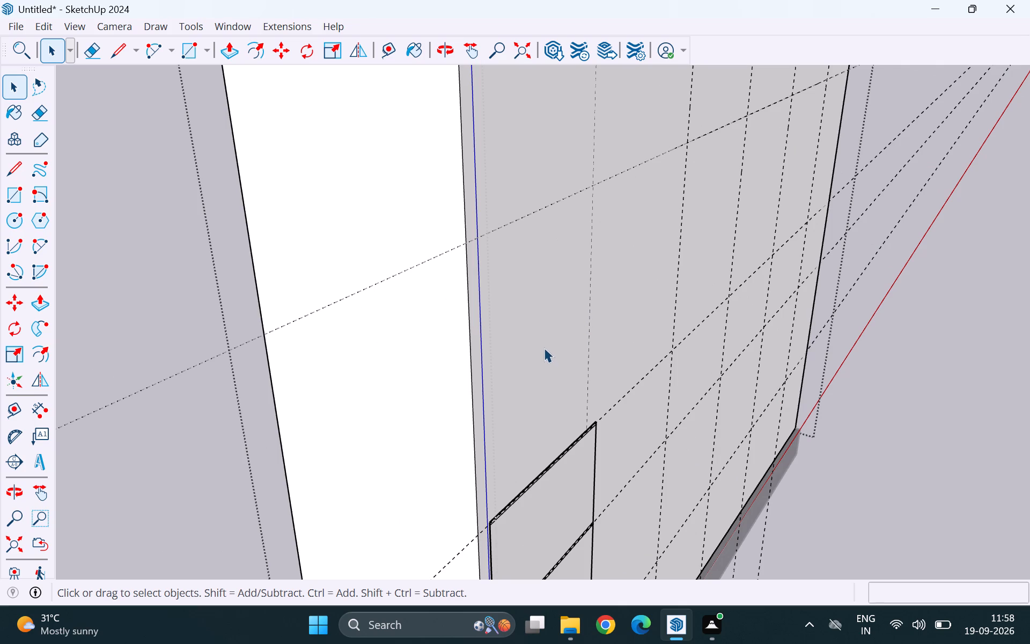
middle_drag(649, 425, 490, 413)
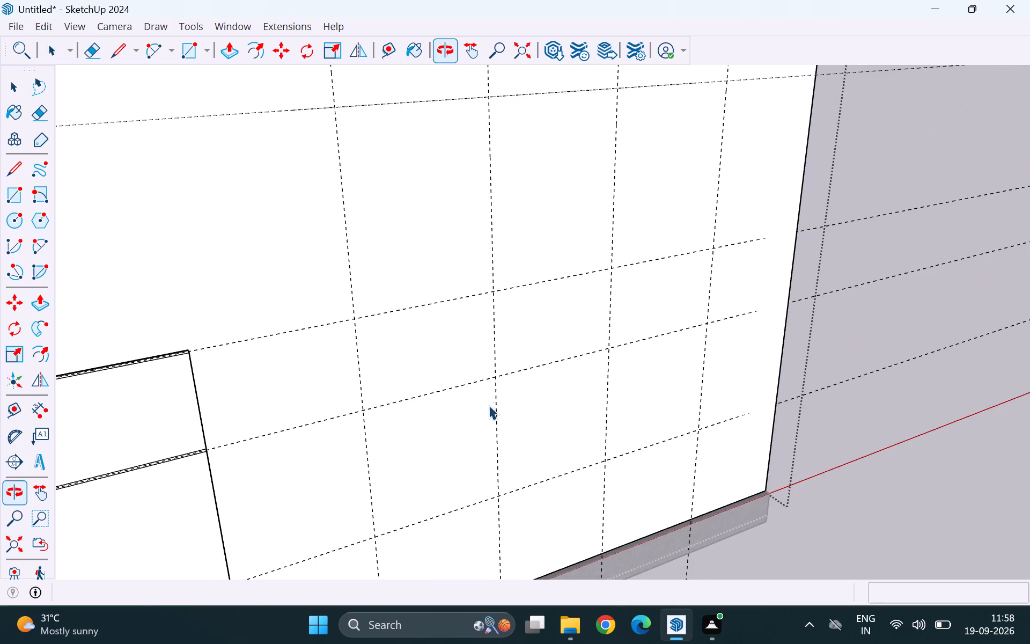
scroll(513, 389, down, 5)
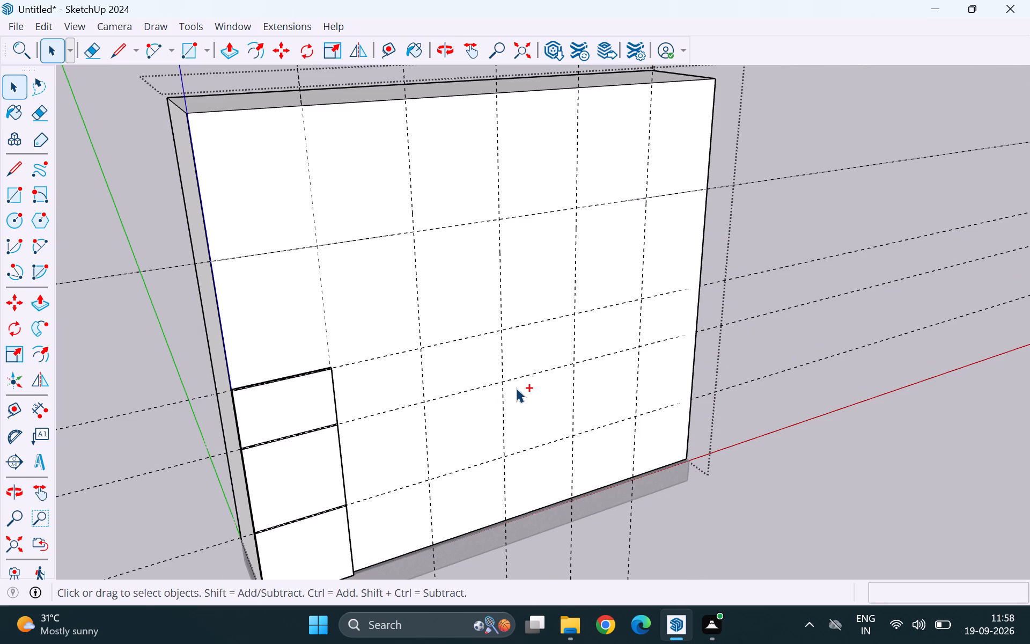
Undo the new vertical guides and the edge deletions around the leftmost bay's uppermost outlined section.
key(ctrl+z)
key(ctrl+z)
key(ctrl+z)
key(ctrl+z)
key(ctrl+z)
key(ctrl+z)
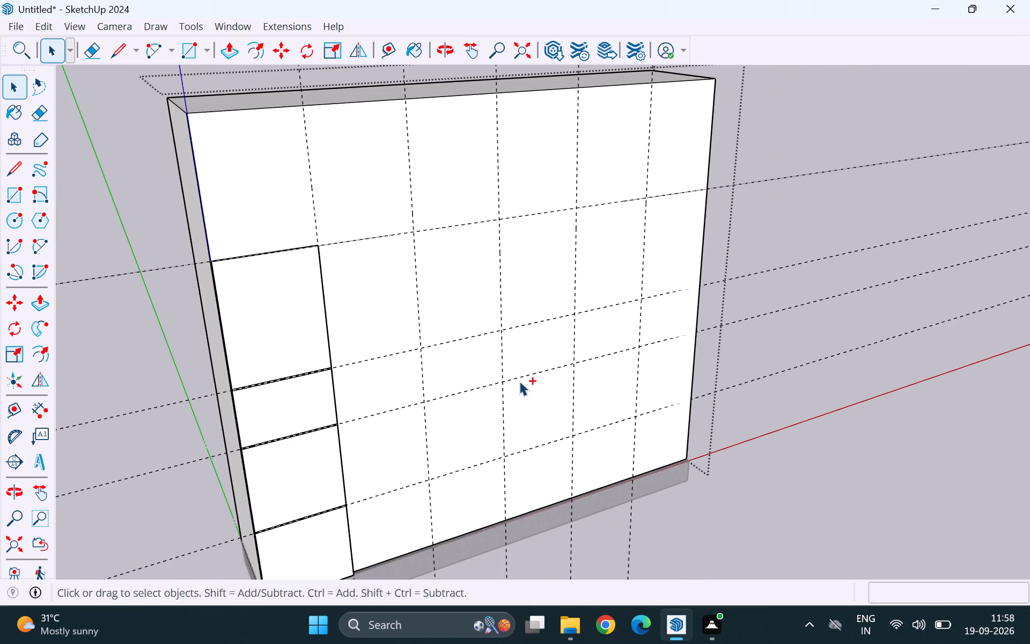
Undo the divider strips in the leftmost bay and the lowest horizontal divider line.
key(ctrl+z)
key(ctrl+z)
key(ctrl+z)
key(ctrl+z)
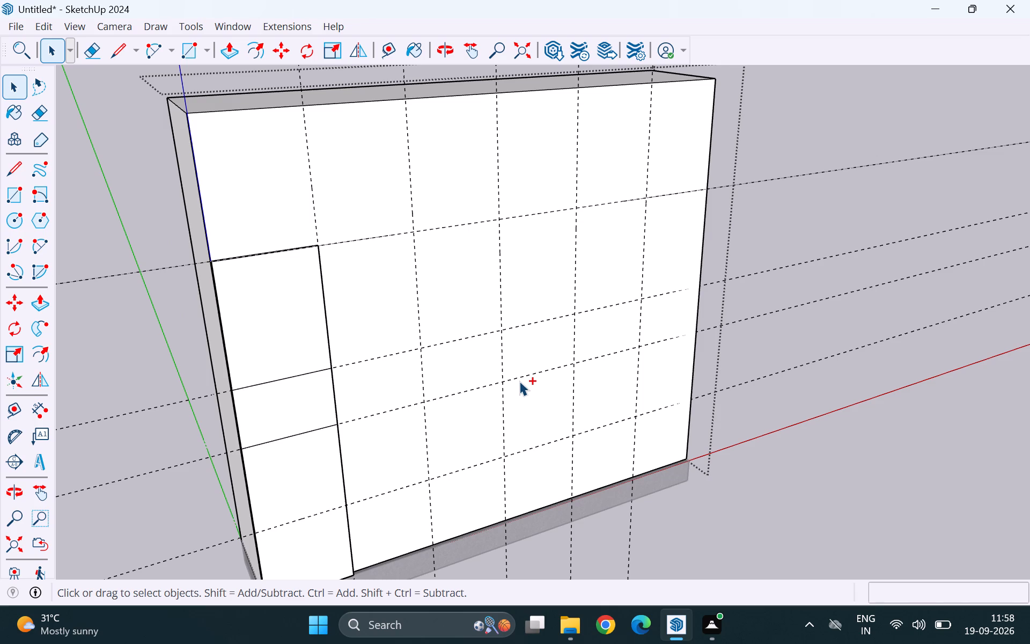
Undo the remaining divider lines, the horizontal guides below the uppermost one, and the leftmost bay's outline.
key(ctrl+z)
key(ctrl+z)
key(ctrl+z)
key(ctrl+z)
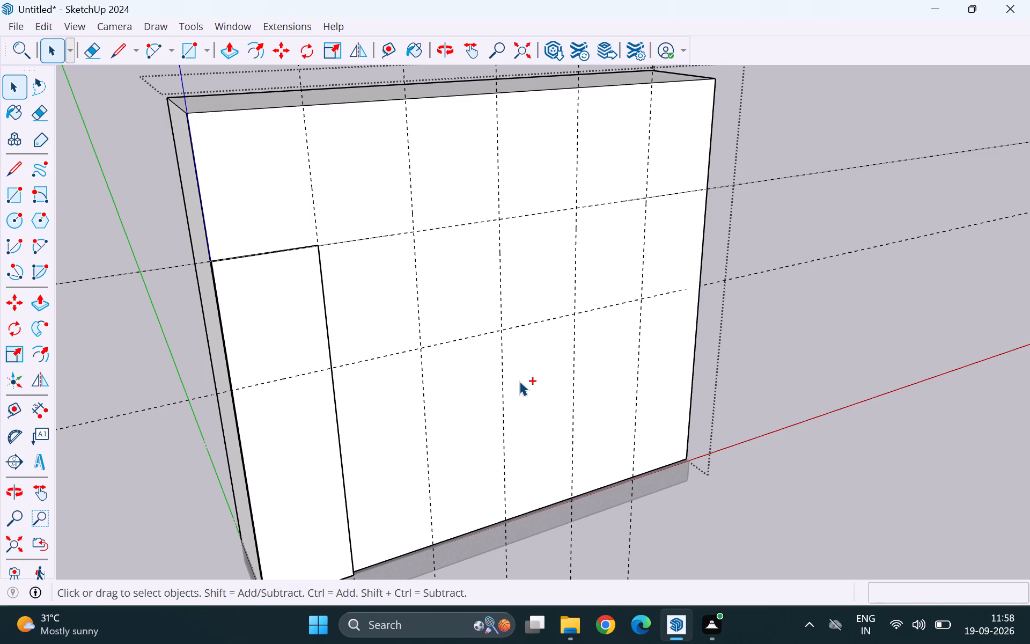
key(ctrl+z)
key(ctrl+z)
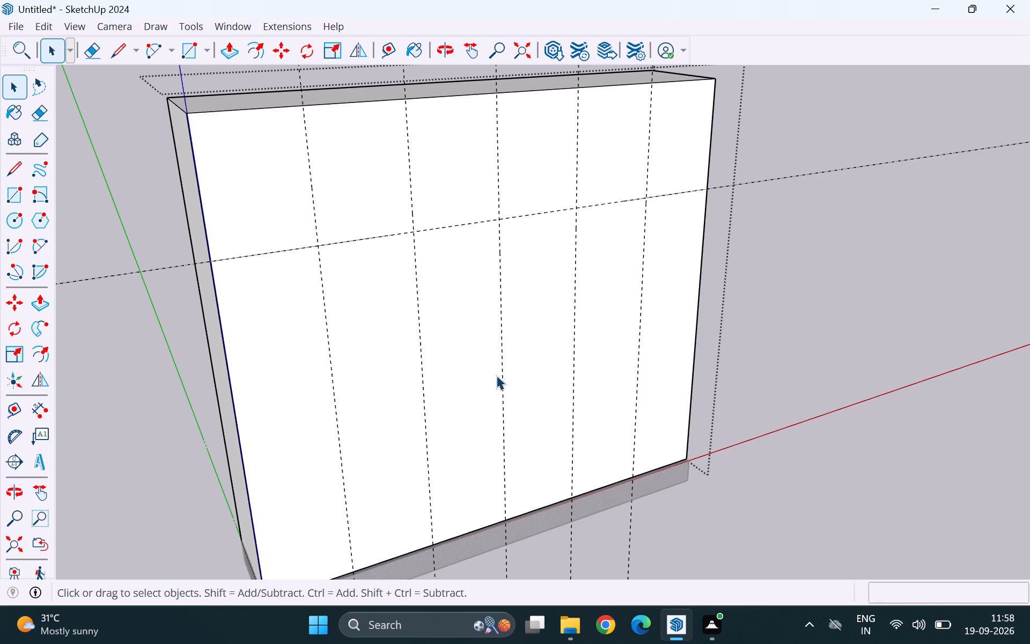
Outline the leftmost bay with lines along the uppermost horizontal guide to the first vertical guide, and down to the front's bottom edge.
key(l)
scroll(216, 258, up, 2)
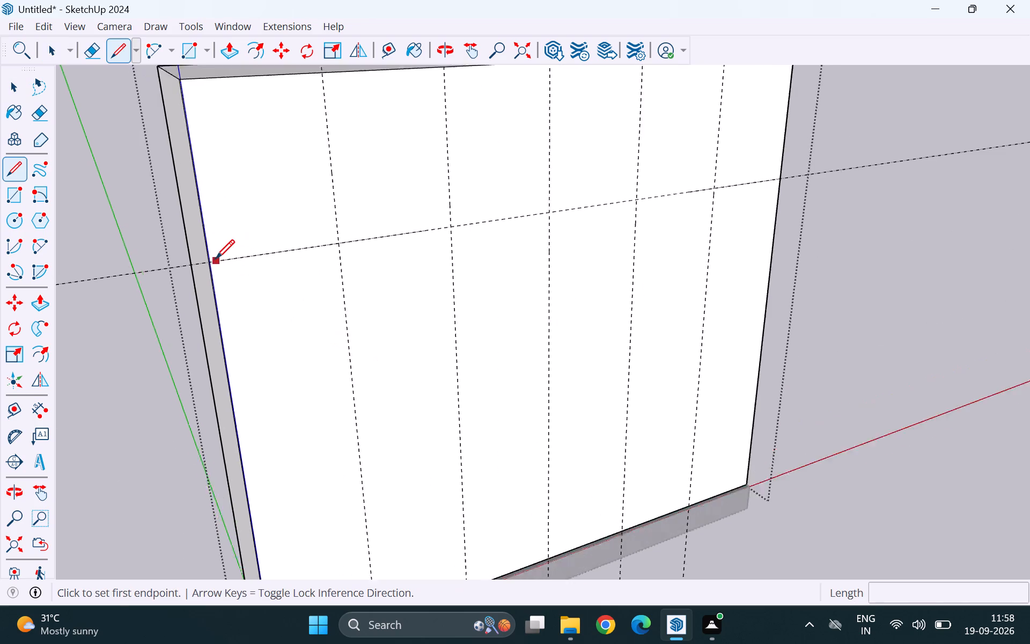
scroll(216, 258, up, 13)
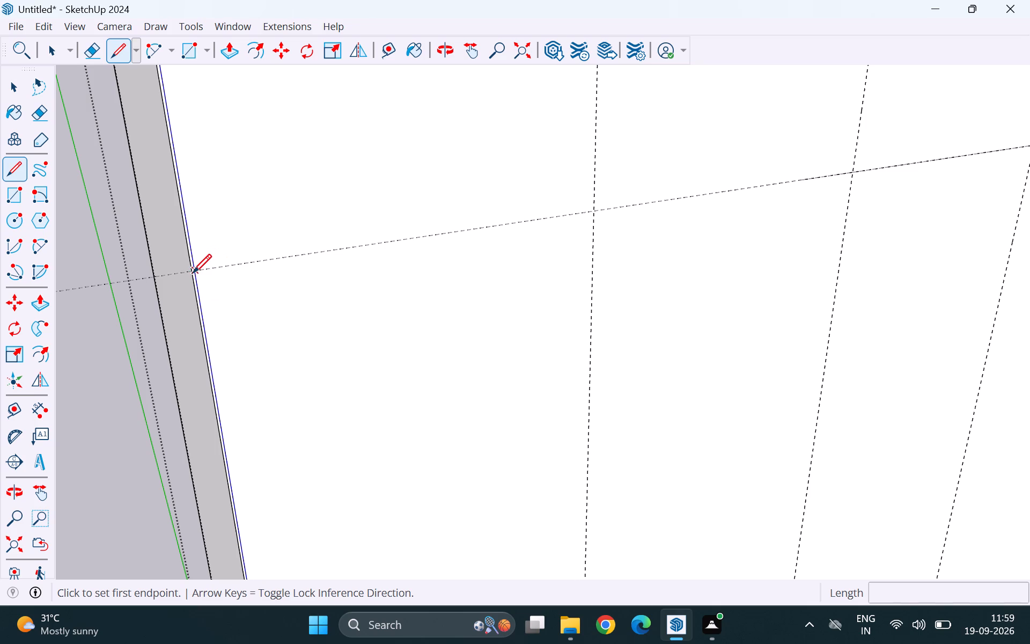
middle_drag(234, 288, 165, 292)
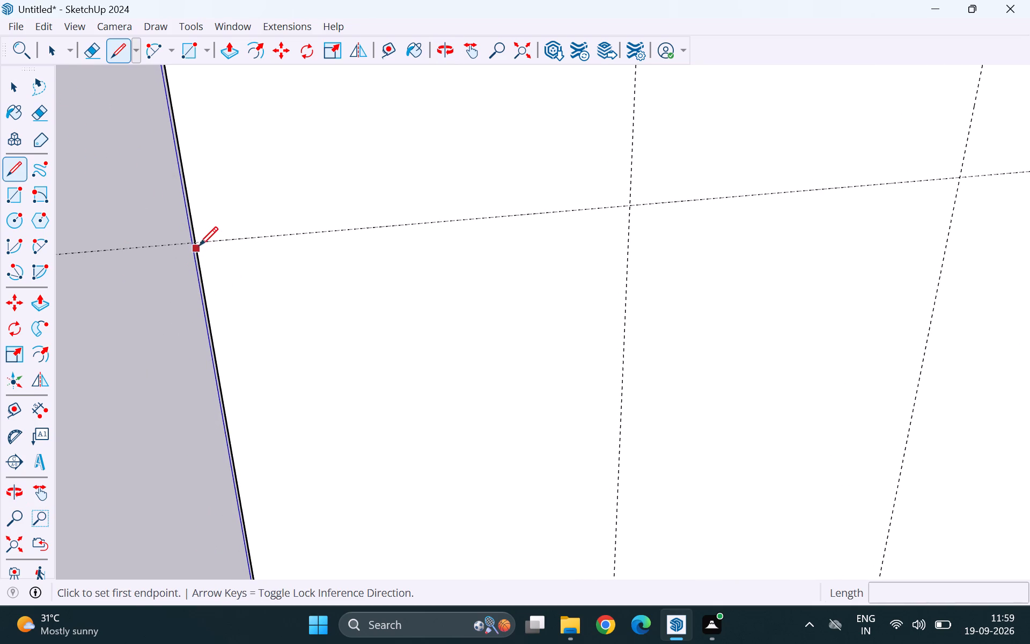
scroll(225, 245, up, 10)
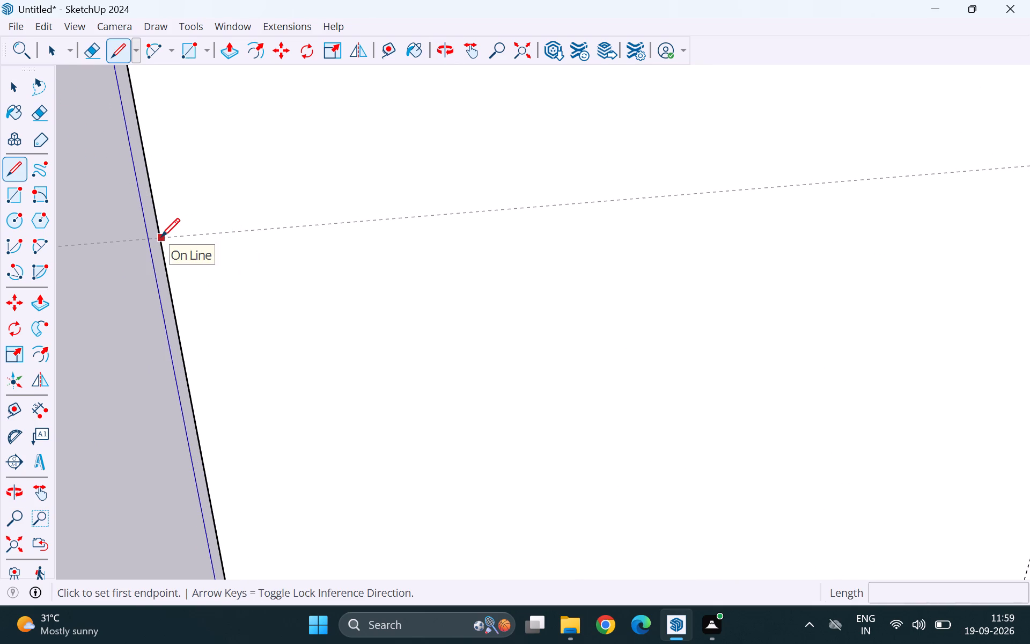
click(161, 237)
scroll(135, 299, down, 11)
scroll(487, 253, up, 6)
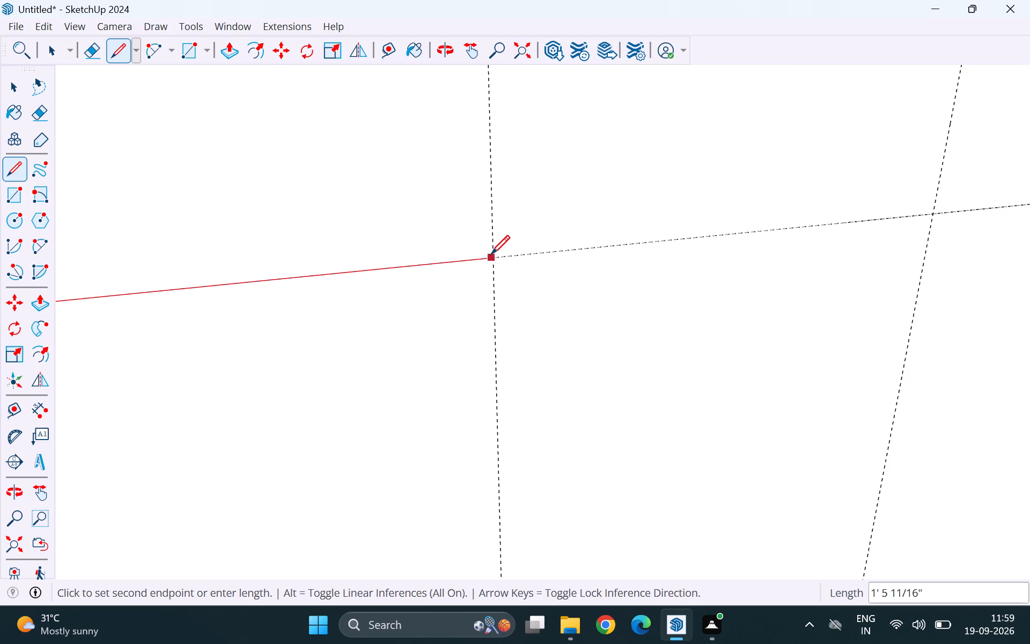
scroll(491, 254, up, 4)
click(494, 259)
scroll(526, 226, down, 6)
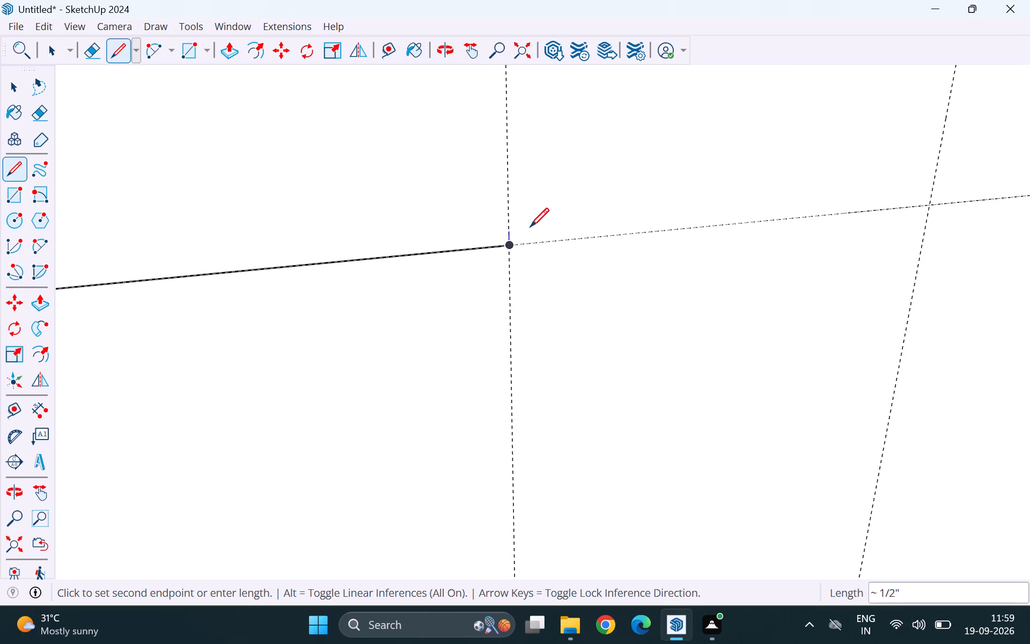
scroll(530, 226, down, 20)
scroll(530, 226, down, 4)
scroll(560, 482, up, 9)
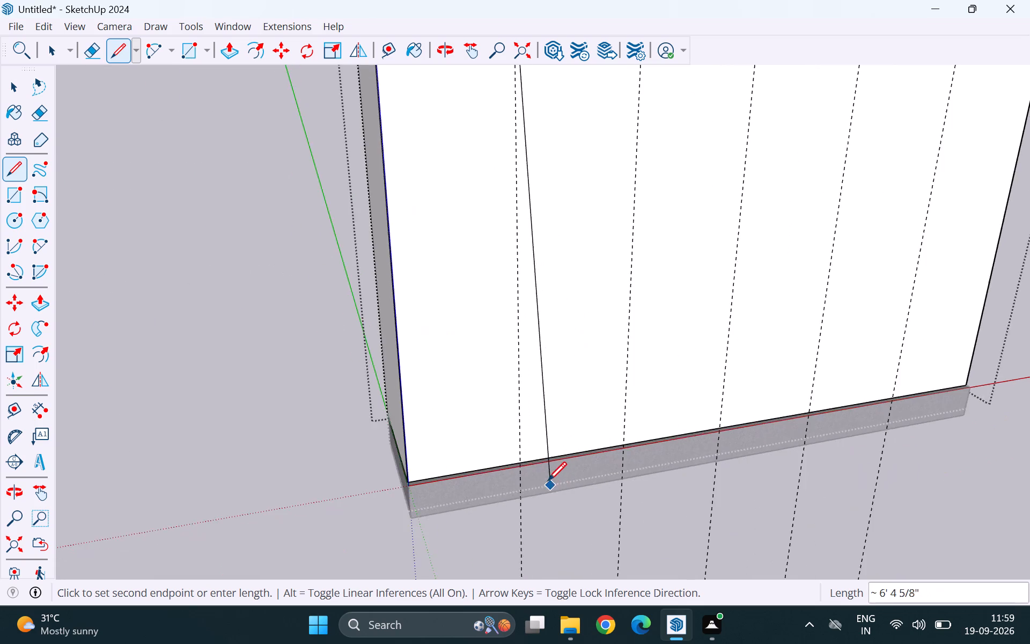
scroll(548, 480, up, 8)
click(470, 433)
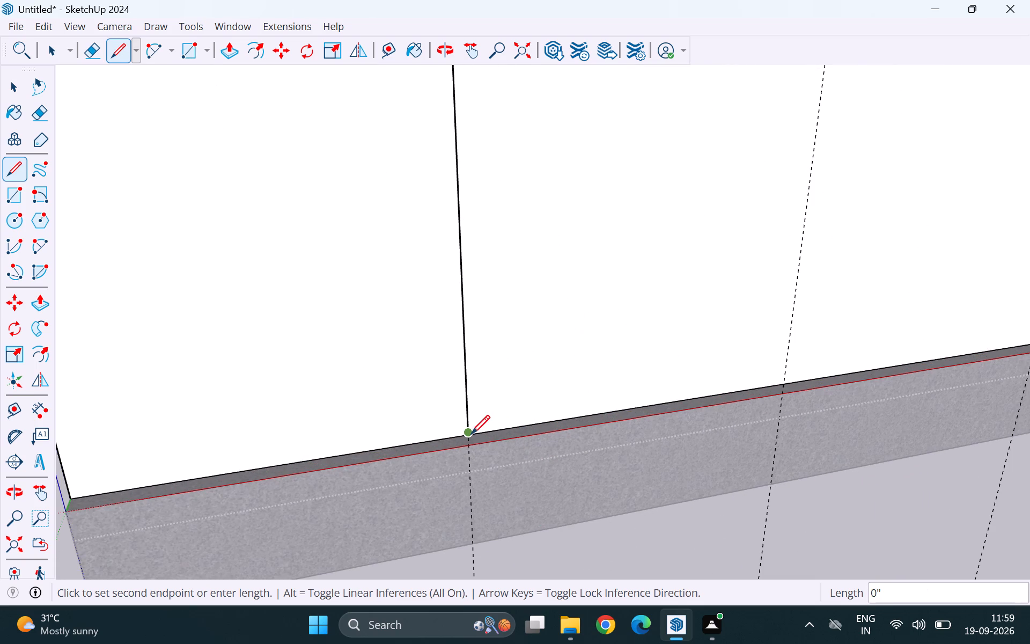
key(space)
scroll(509, 465, down, 18)
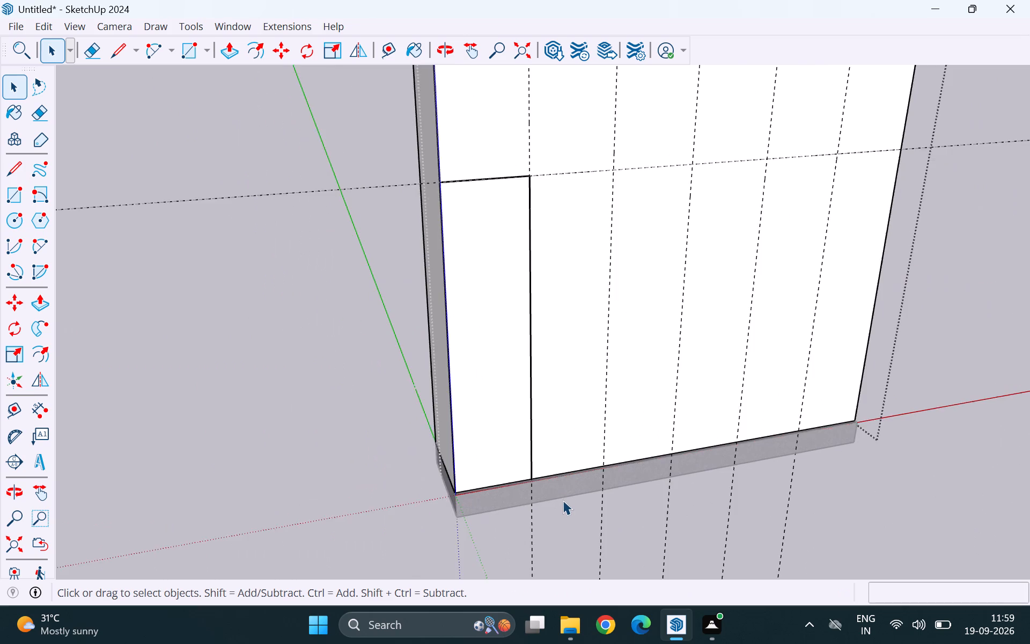
Place a horizontal guide 2 feet below the leftmost bay's top edge.
middle_drag(630, 460, 573, 449)
key(t)
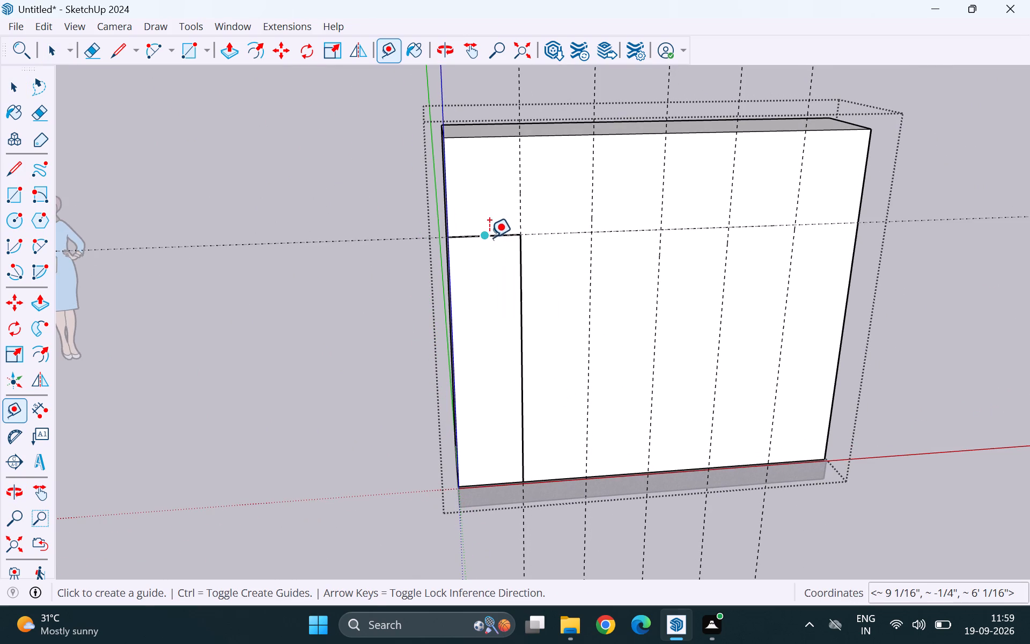
scroll(488, 238, up, 20)
scroll(488, 238, up, 1)
click(494, 214)
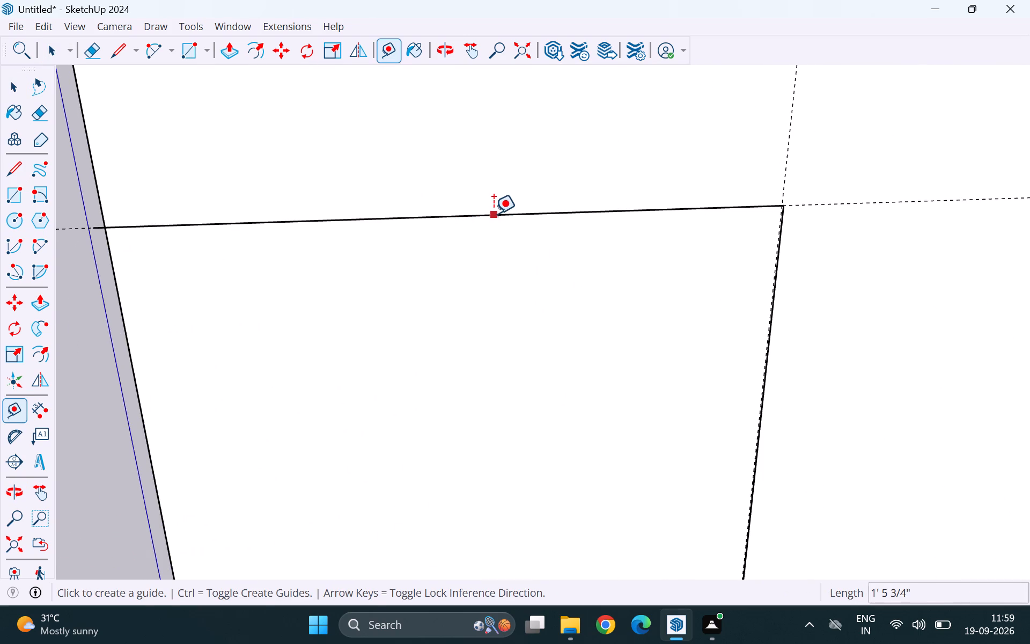
scroll(482, 369, down, 10)
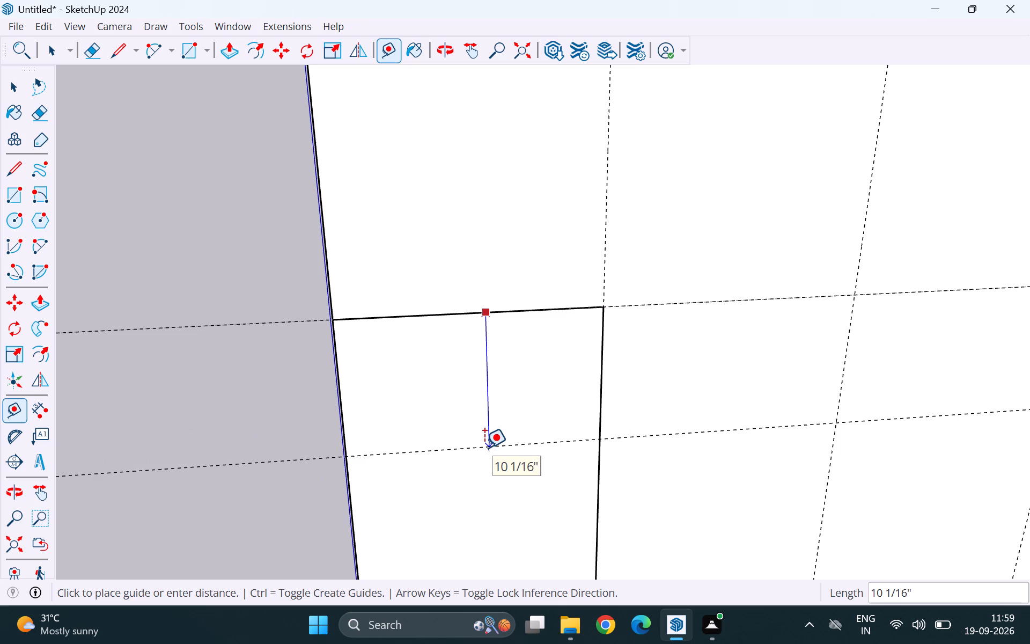
text(2')
key(Return)
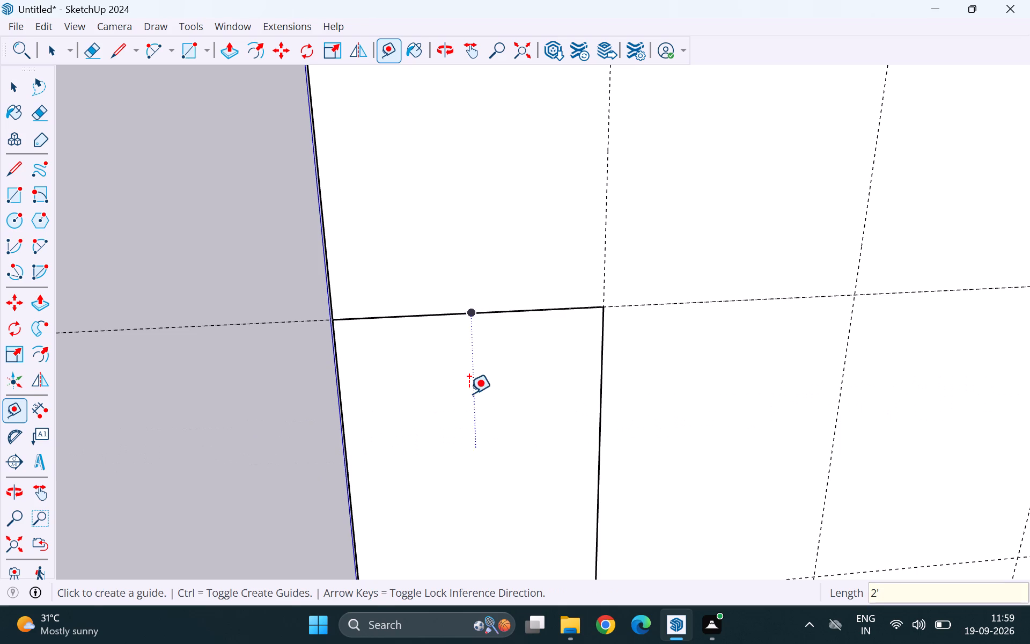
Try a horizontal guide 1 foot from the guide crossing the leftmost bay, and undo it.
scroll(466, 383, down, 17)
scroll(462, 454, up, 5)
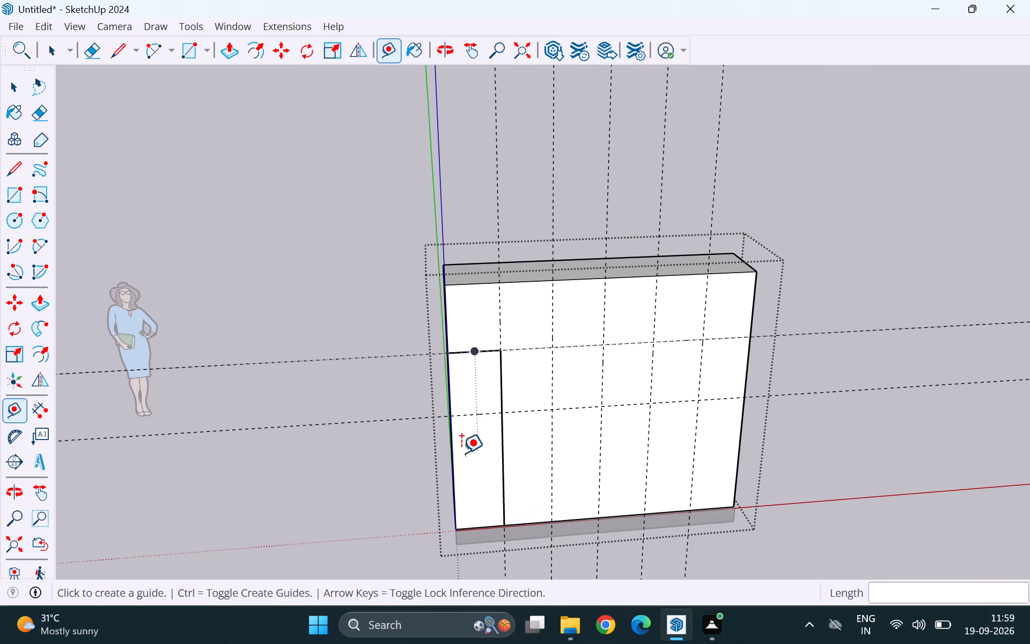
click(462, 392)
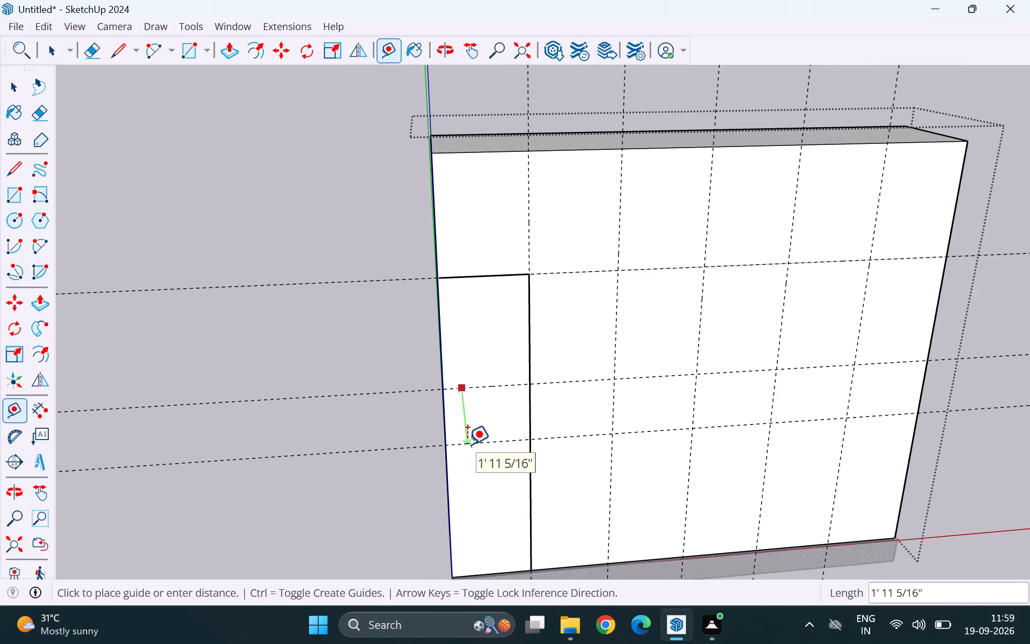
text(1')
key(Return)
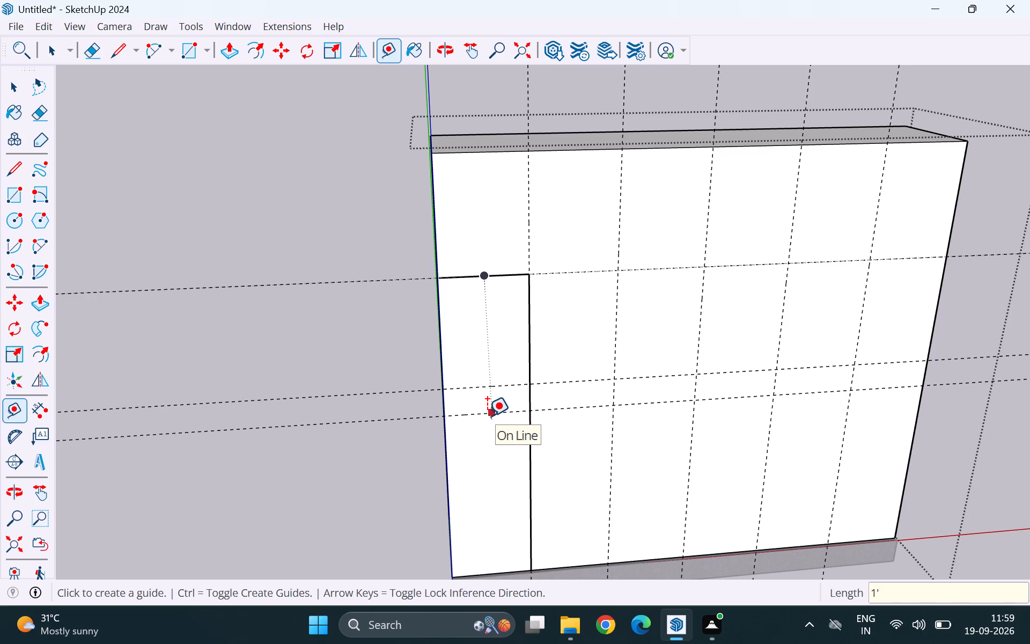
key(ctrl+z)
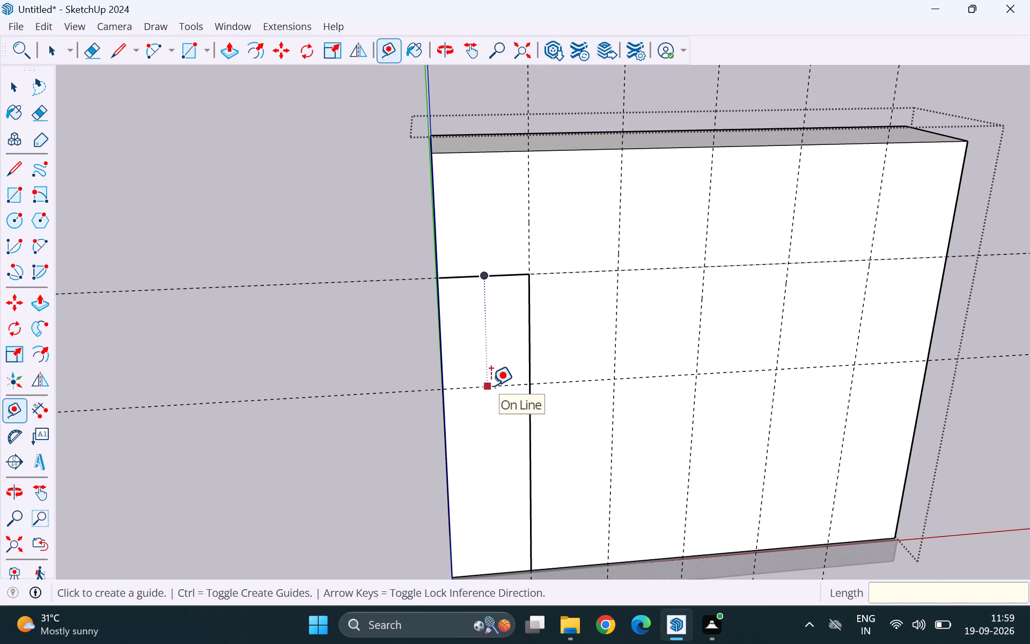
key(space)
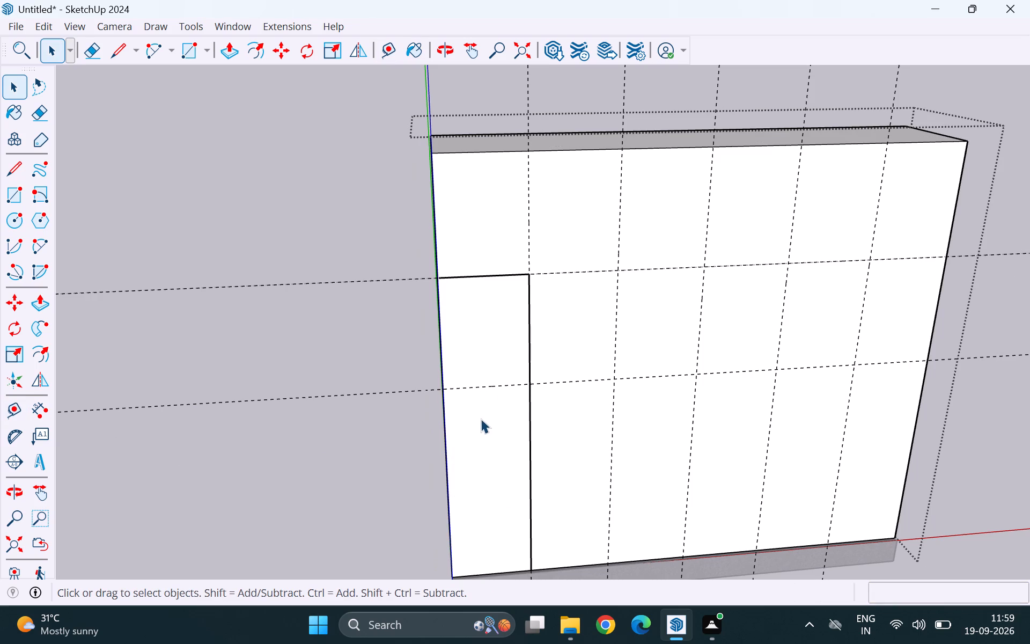
Place two more horizontal guides across the leftmost bay, about 1' 2" below the existing guide and about 1' 3" below that.
key(t)
click(501, 384)
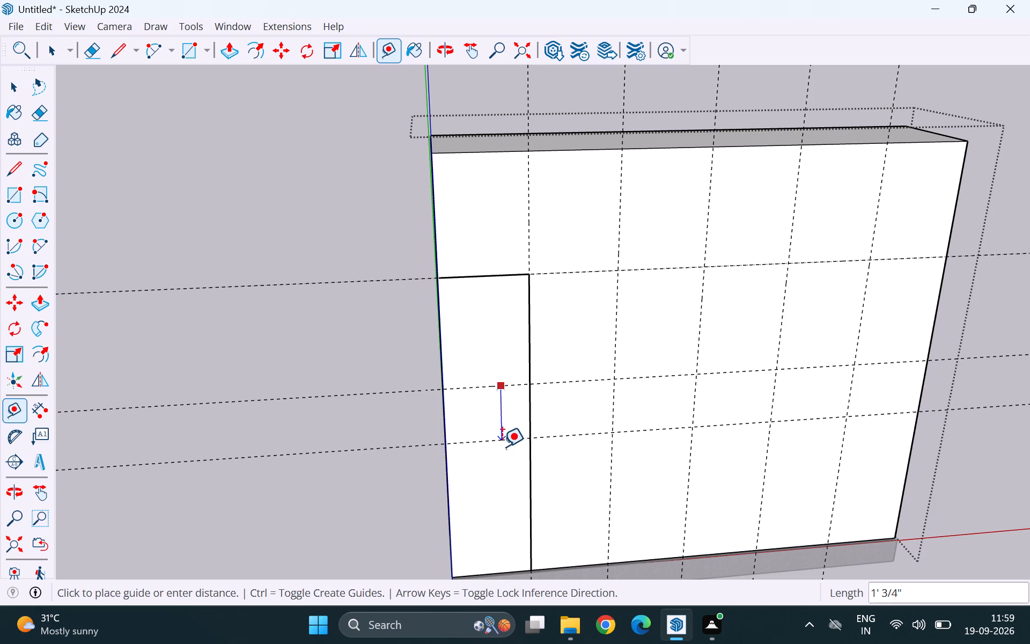
click(502, 445)
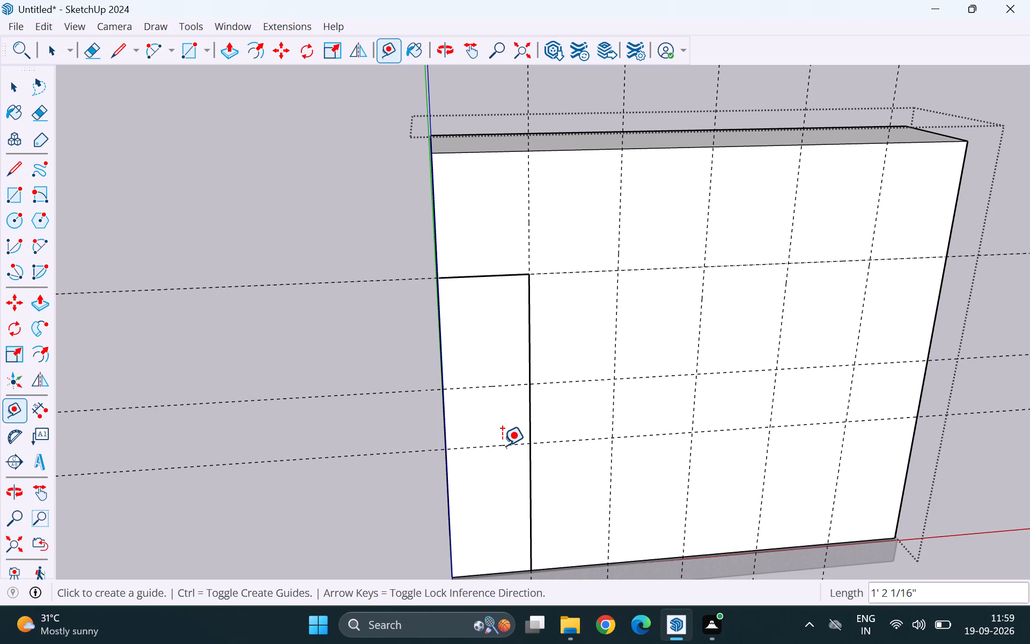
click(503, 448)
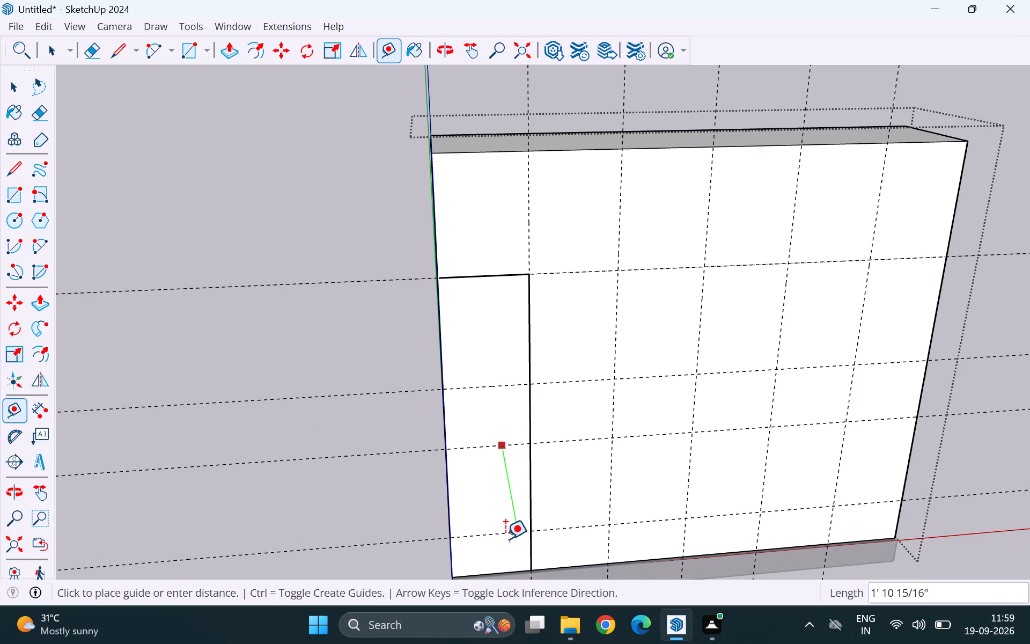
click(503, 507)
Draw a divider line across the leftmost bay along the guide 2 feet below its top edge.
key(l)
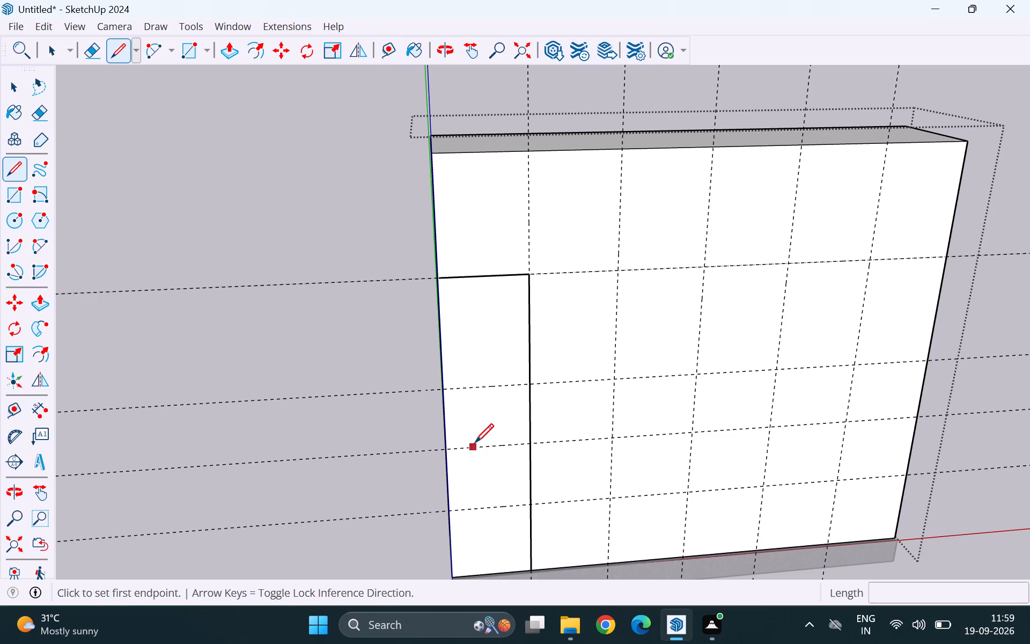
scroll(450, 383, up, 5)
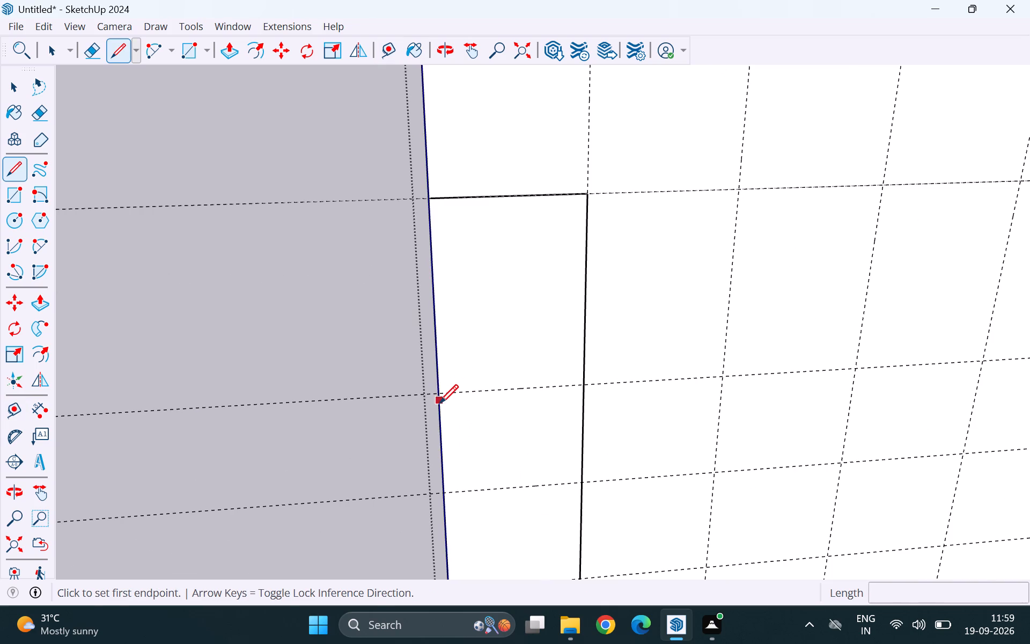
scroll(439, 403, up, 5)
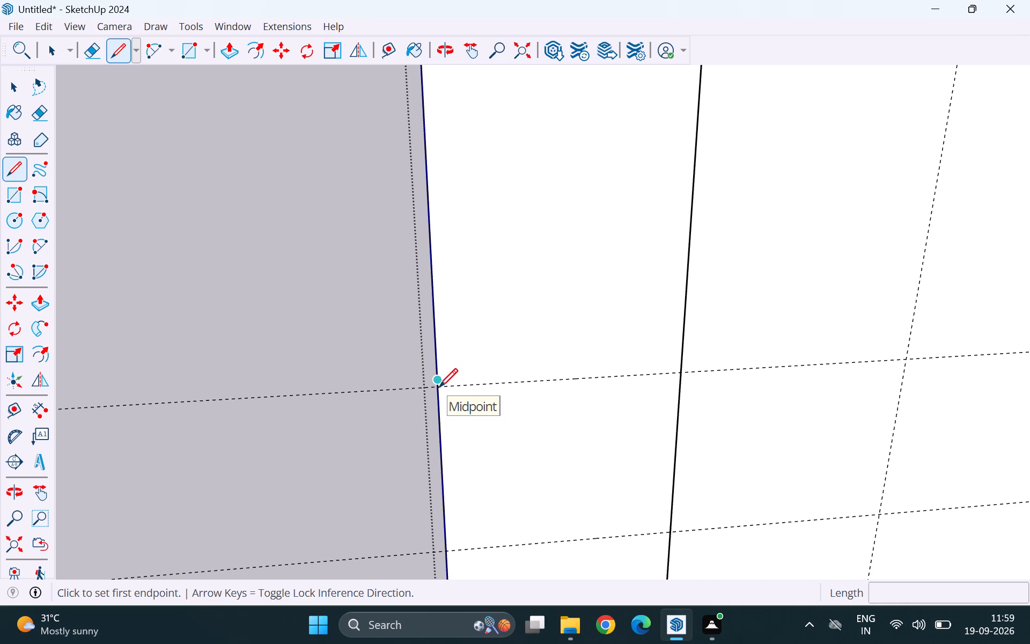
click(439, 387)
key(Escape)
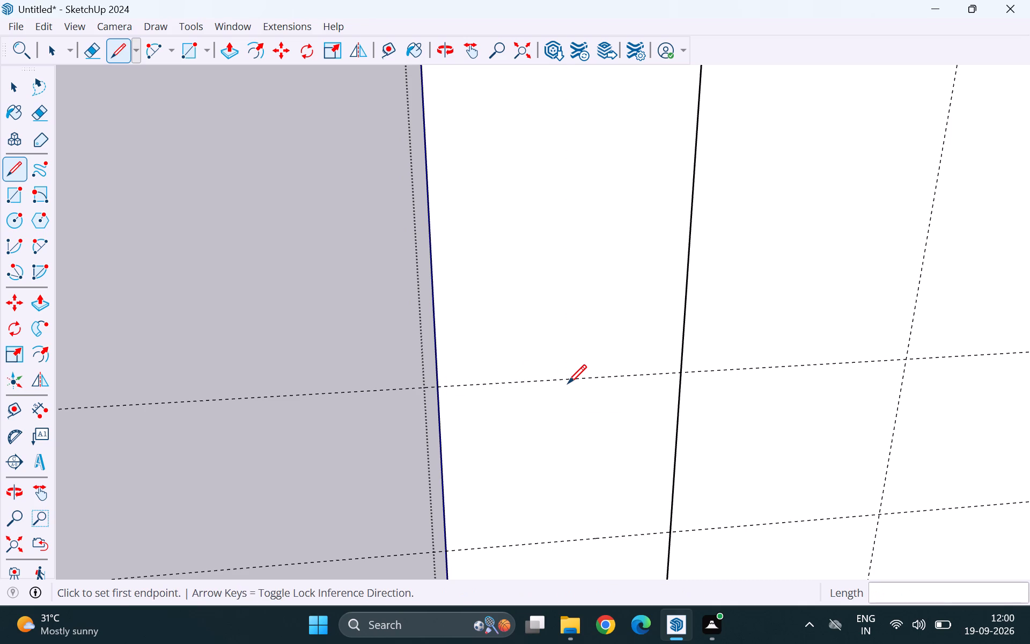
click(679, 373)
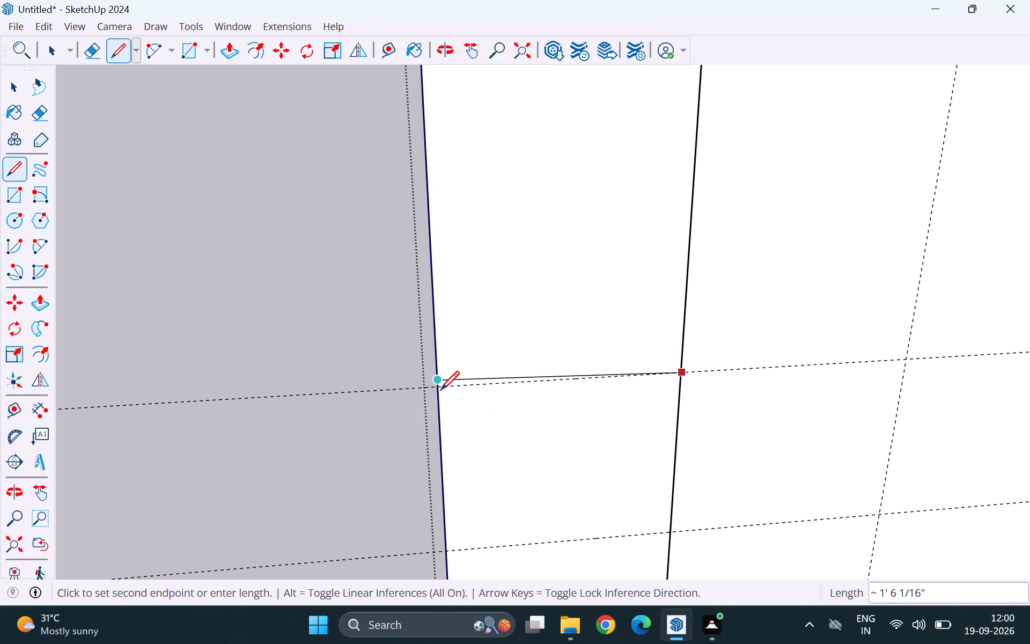
key(Left)
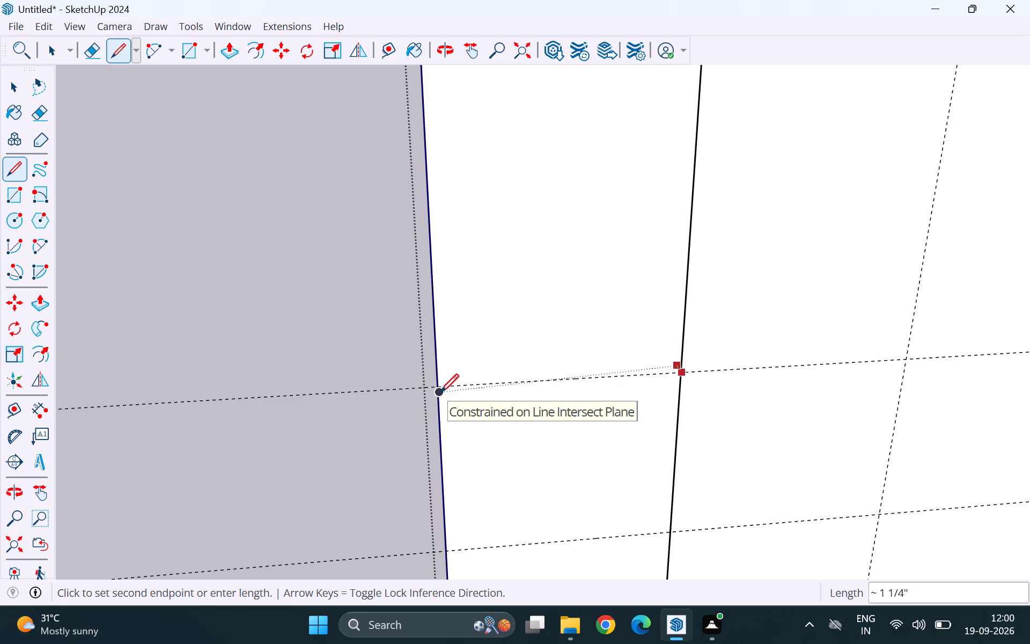
key(Right)
scroll(440, 390, up, 5)
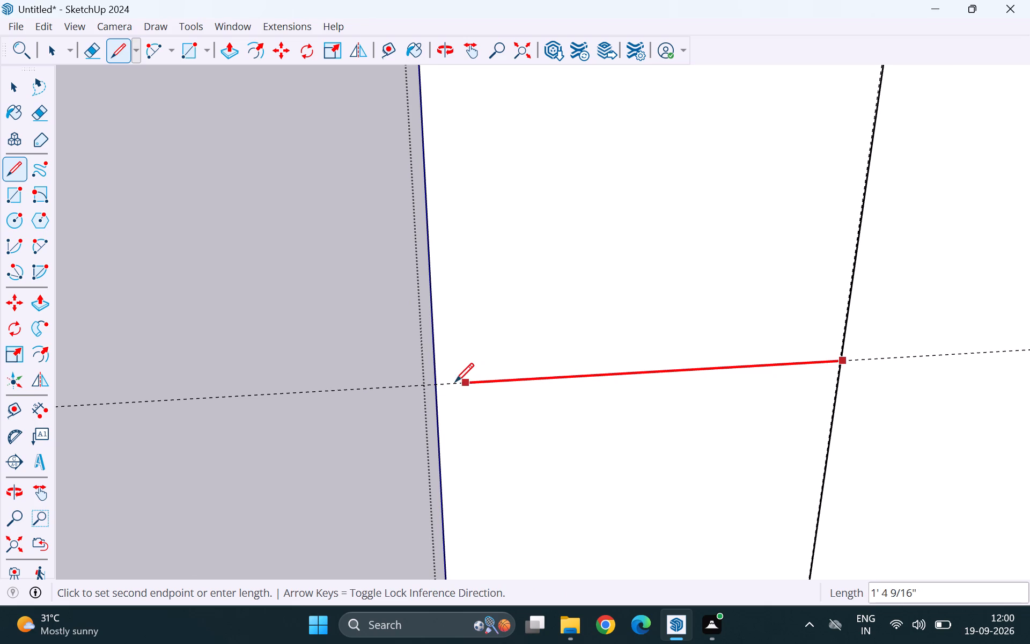
click(439, 385)
scroll(442, 323, down, 2)
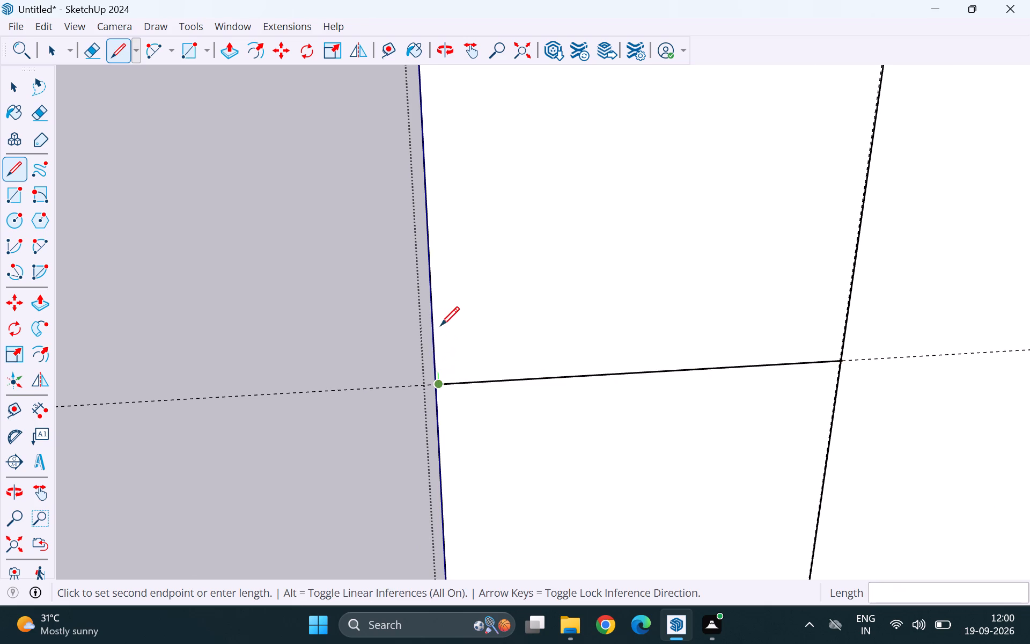
scroll(440, 325, down, 8)
key(space)
Draw a second 1' 6" divider line across the leftmost bay along the middle of the three guides crossing it.
scroll(581, 458, up, 4)
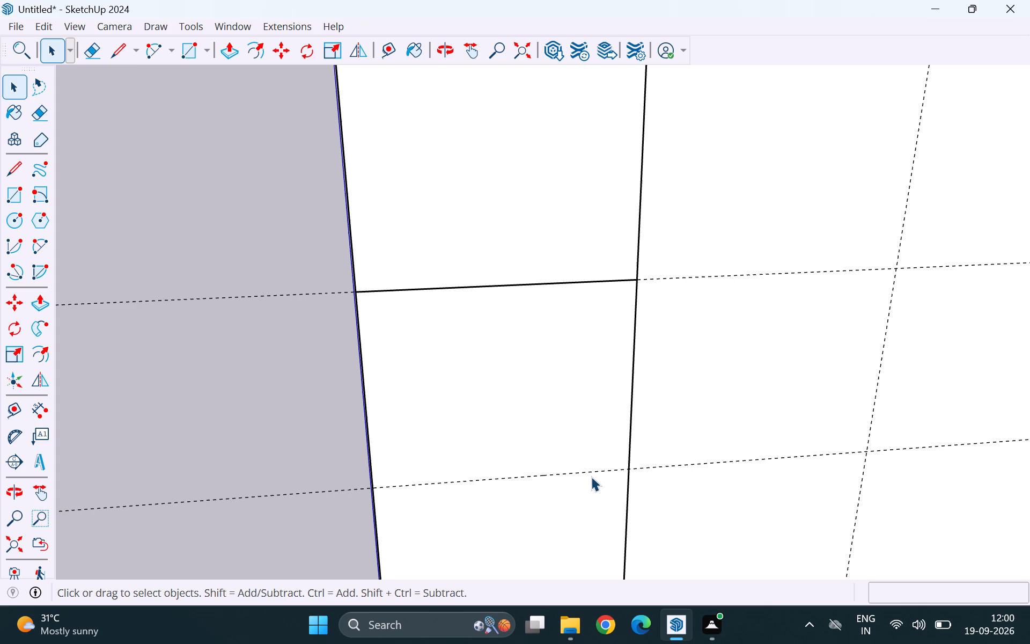
key(l)
click(631, 467)
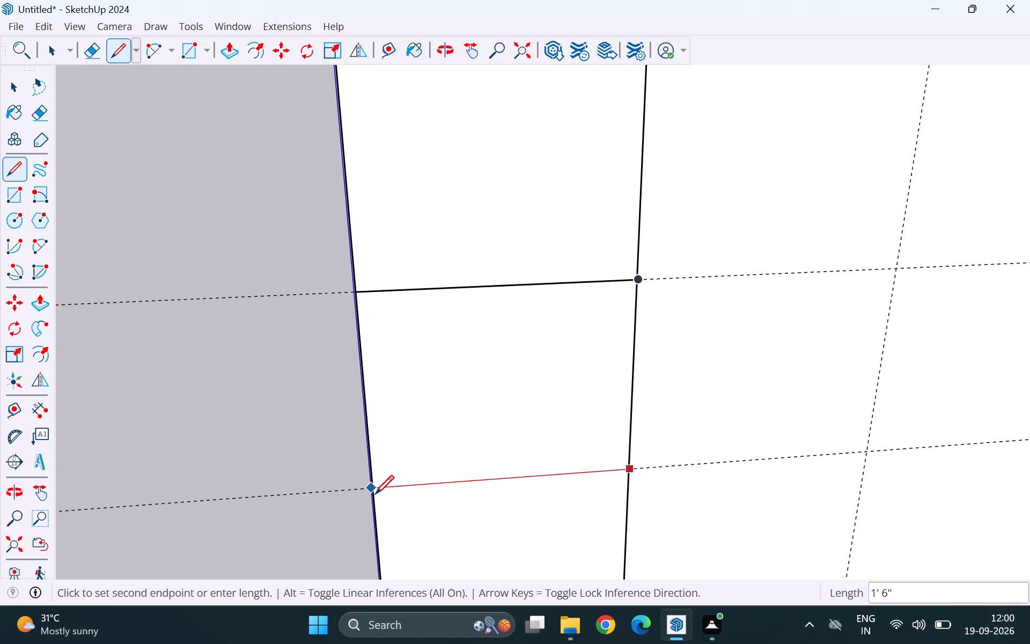
click(375, 494)
scroll(351, 311, down, 12)
key(space)
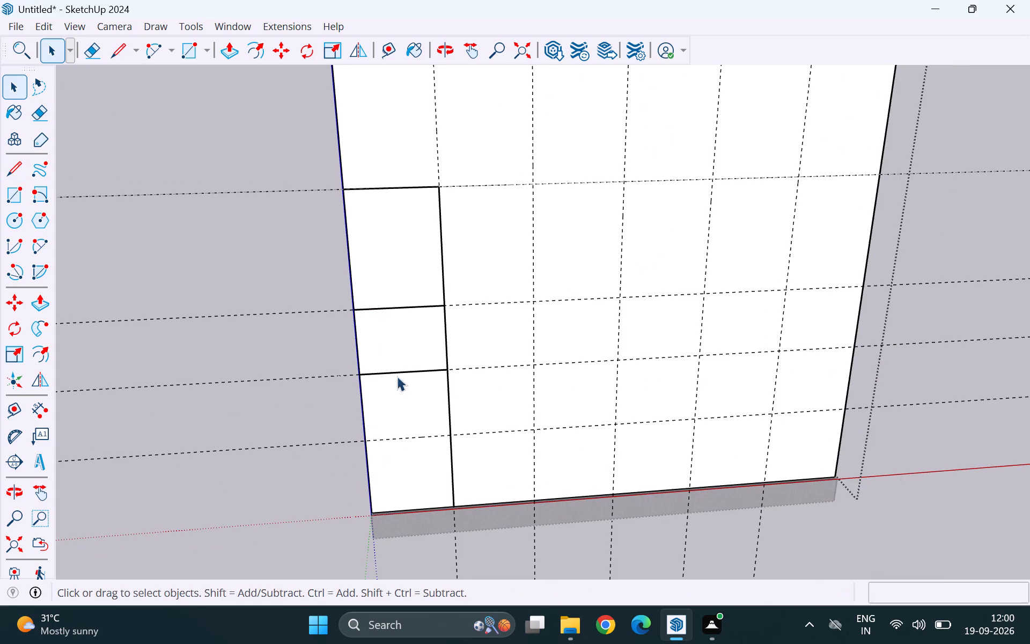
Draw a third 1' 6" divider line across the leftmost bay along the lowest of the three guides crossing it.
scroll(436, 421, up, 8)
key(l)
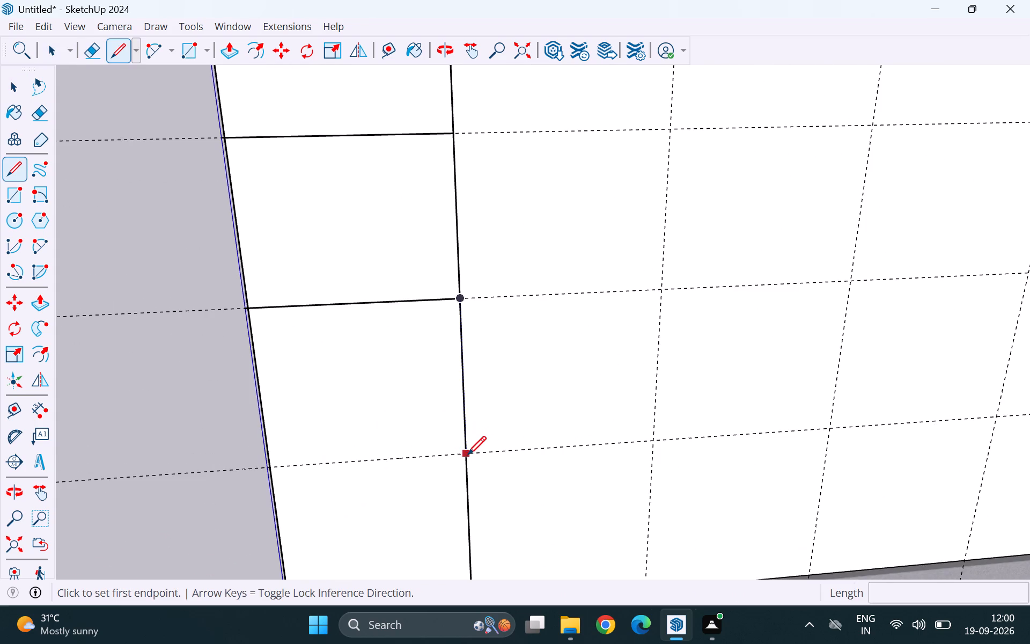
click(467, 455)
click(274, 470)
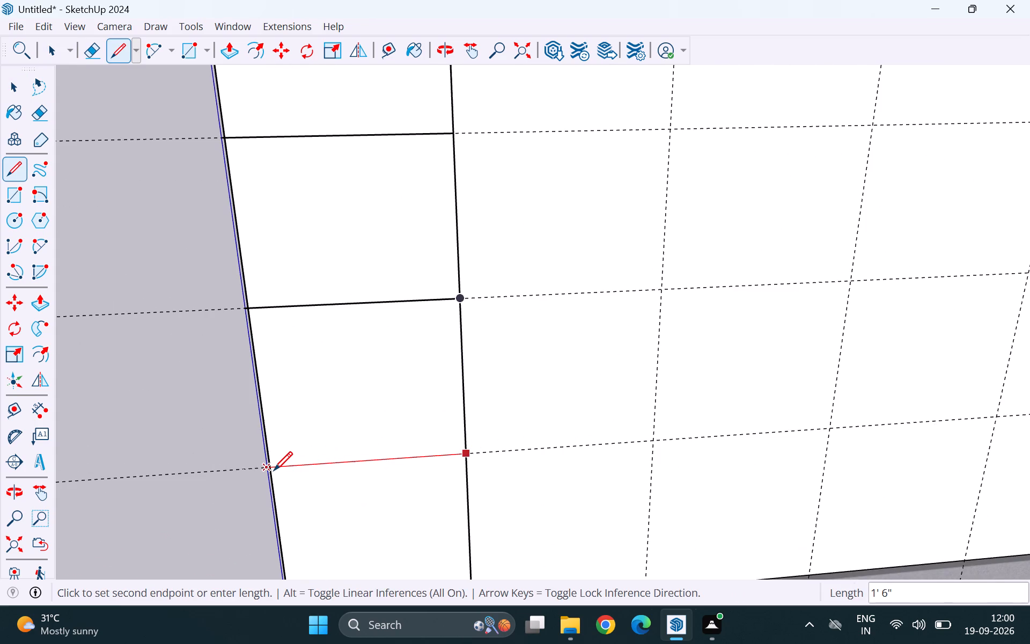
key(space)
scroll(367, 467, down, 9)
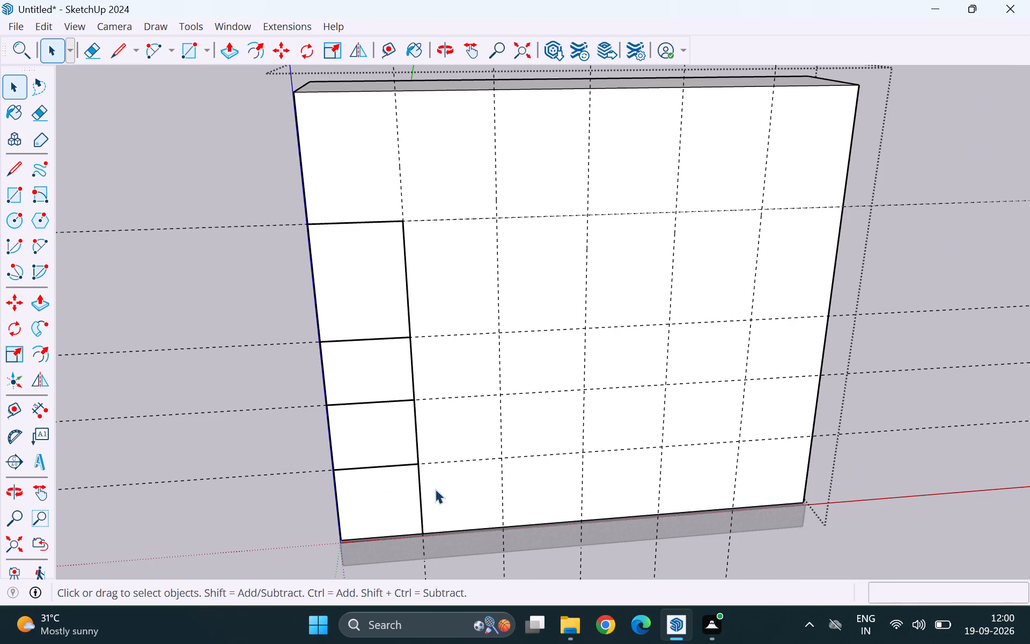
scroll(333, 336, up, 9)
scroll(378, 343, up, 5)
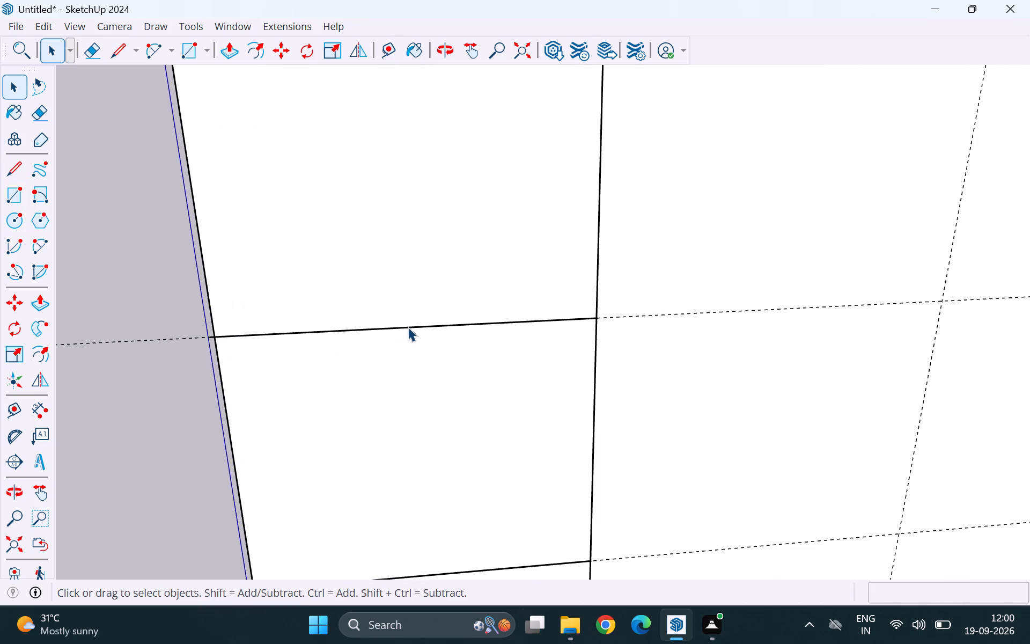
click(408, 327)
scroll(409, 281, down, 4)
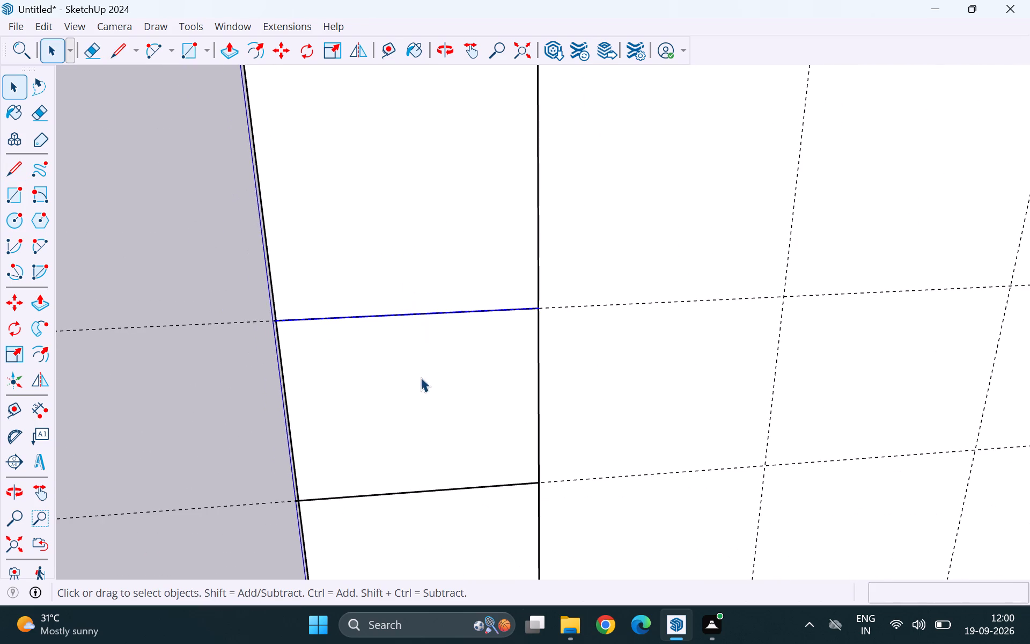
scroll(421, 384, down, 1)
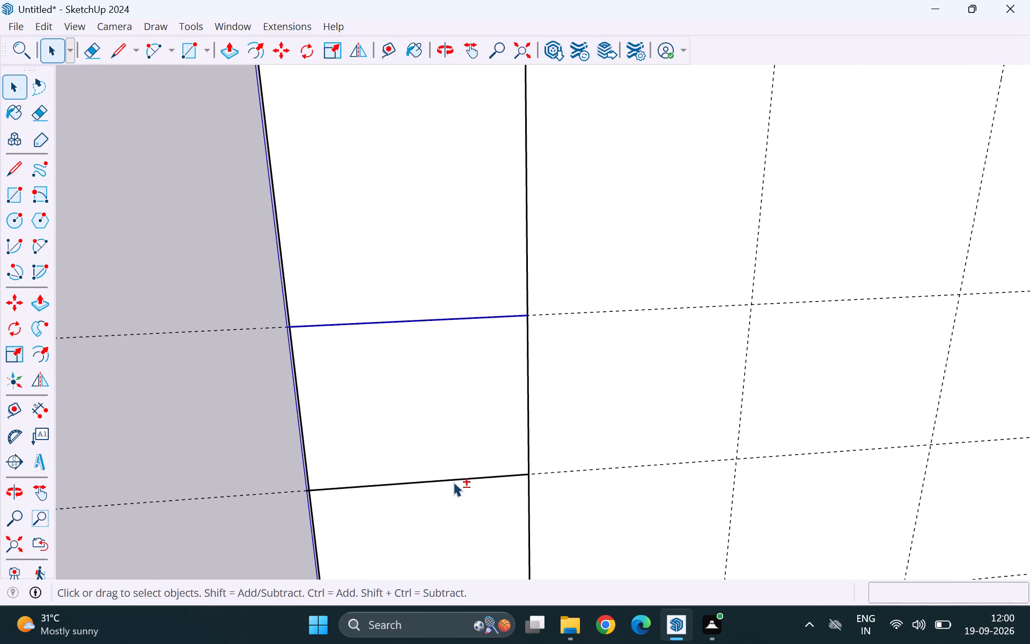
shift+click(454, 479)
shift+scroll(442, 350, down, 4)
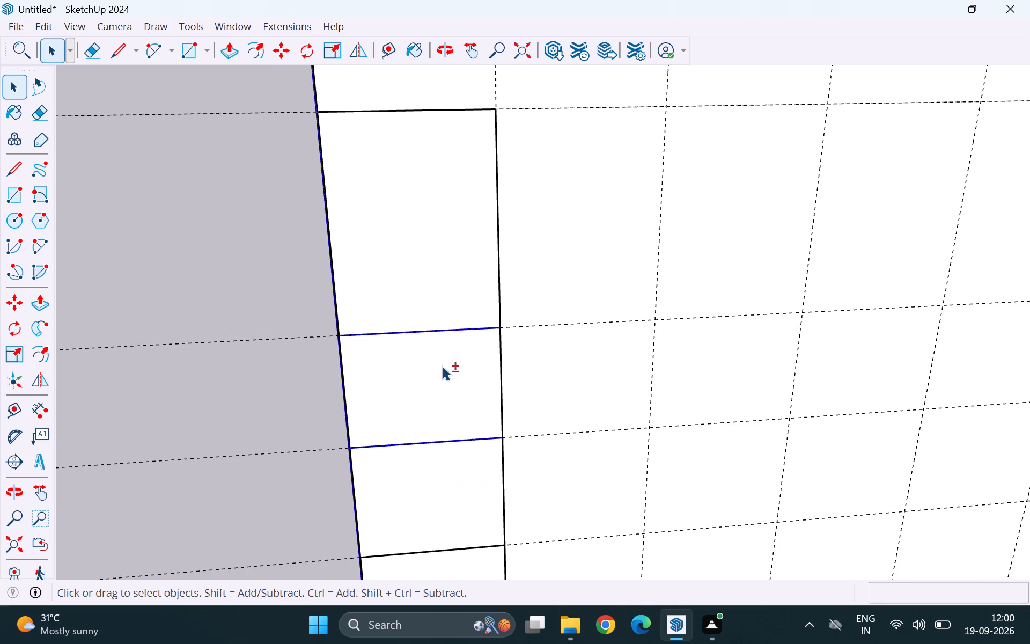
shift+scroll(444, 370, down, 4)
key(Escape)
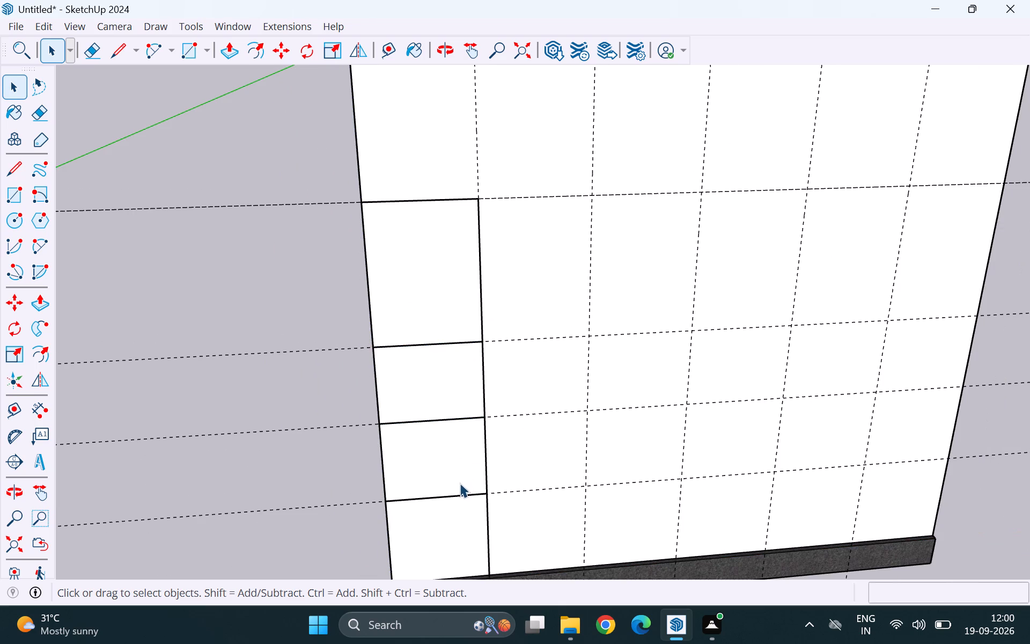
Check within the group whether the leftmost bay's top section forms its own face, separate from the wardrobe front.
click(413, 269)
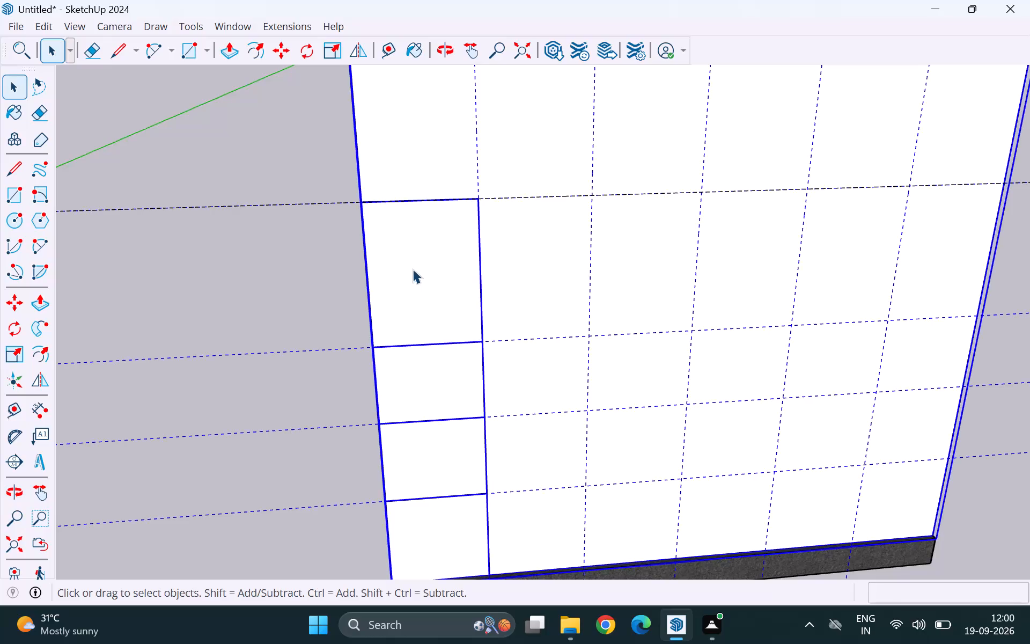
double_click(413, 269)
click(413, 269)
click(413, 269)
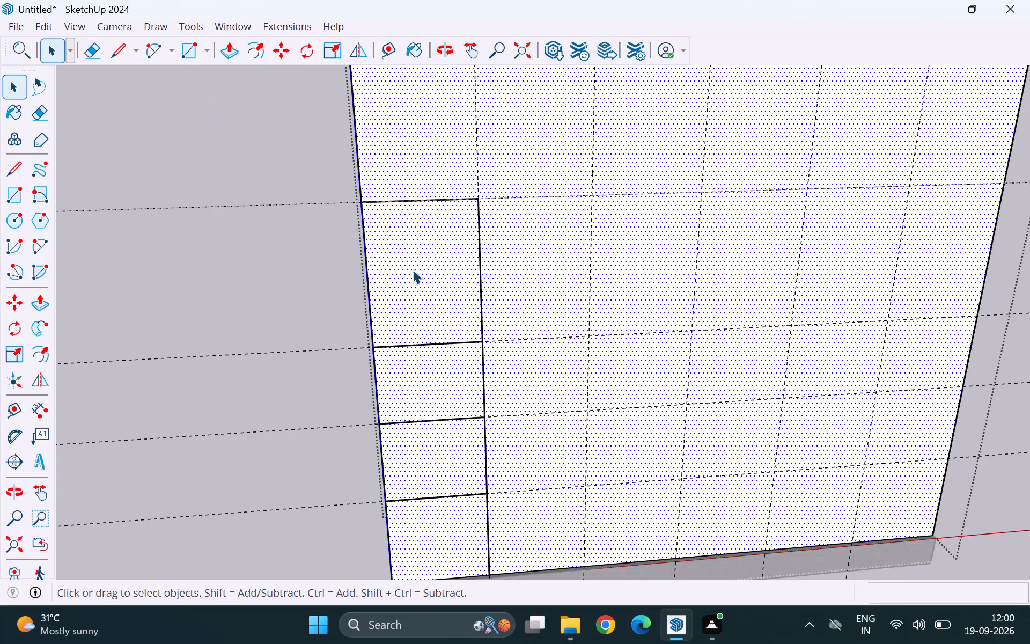
scroll(418, 339, down, 6)
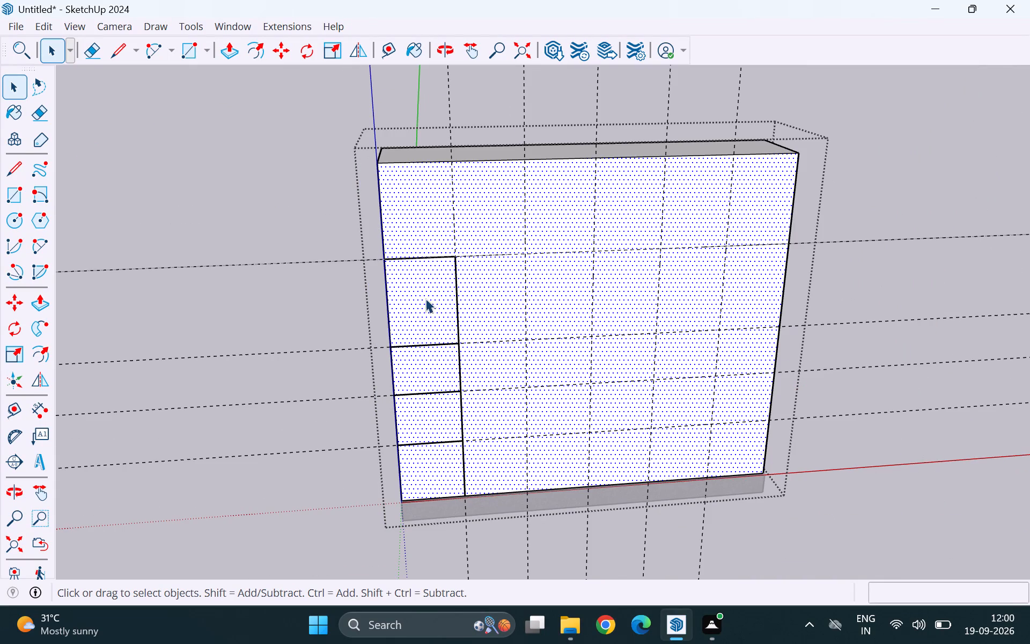
double_click(419, 299)
click(249, 174)
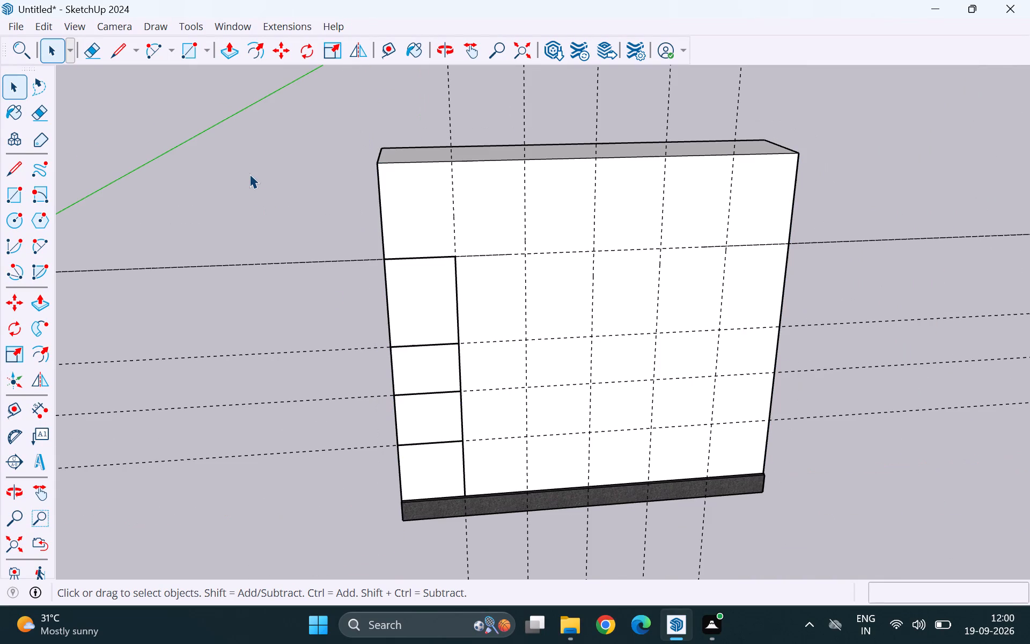
click(249, 174)
double_click(409, 295)
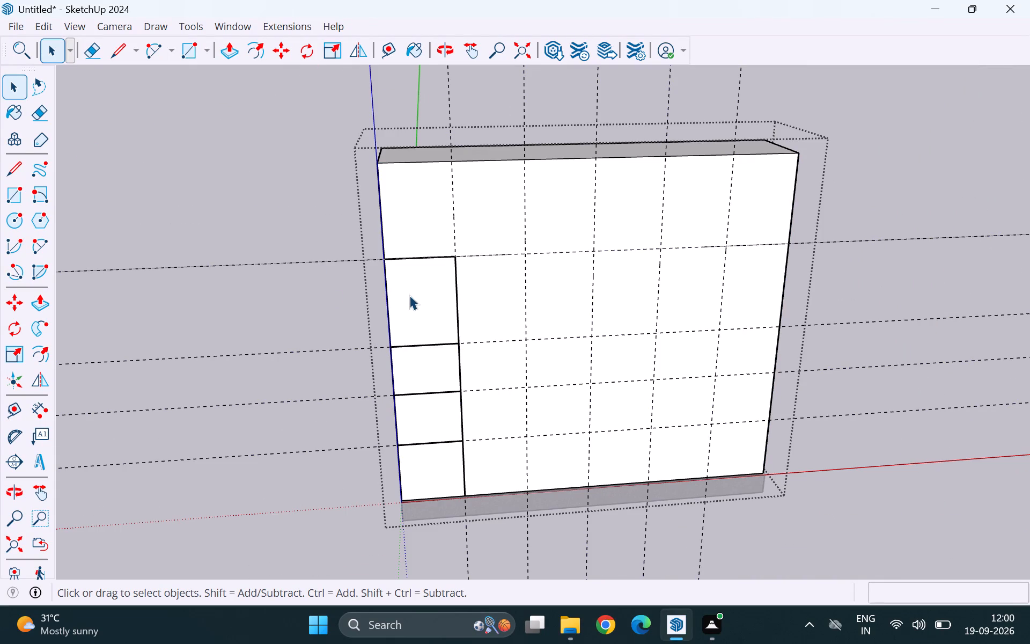
Undo the leftmost bay's outline, its divider lines and the three lower horizontal guides, then leave the group.
key(ctrl+z)
key(ctrl+z)
key(ctrl+z)
key(ctrl+z)
key(ctrl+z)
key(ctrl+z)
key(ctrl+z)
key(ctrl+z)
key(ctrl+z)
key(ctrl+z)
key(ctrl+z)
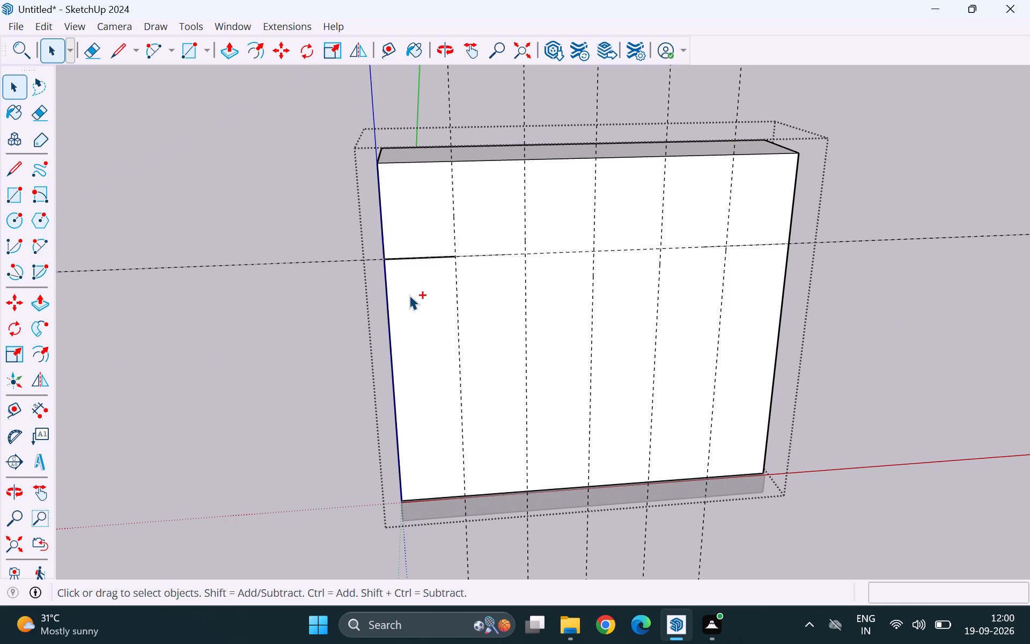
key(ctrl+z)
key(space)
click(317, 280)
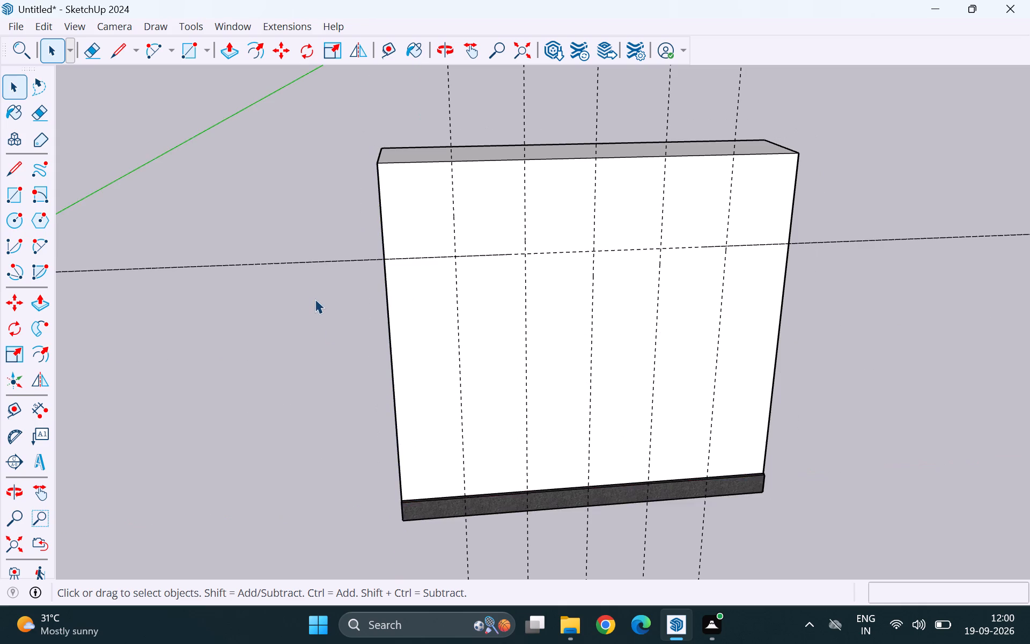
Check within the group that the wardrobe's front is selectable as one whole face.
scroll(324, 320, down, 6)
scroll(459, 368, down, 3)
double_click(409, 339)
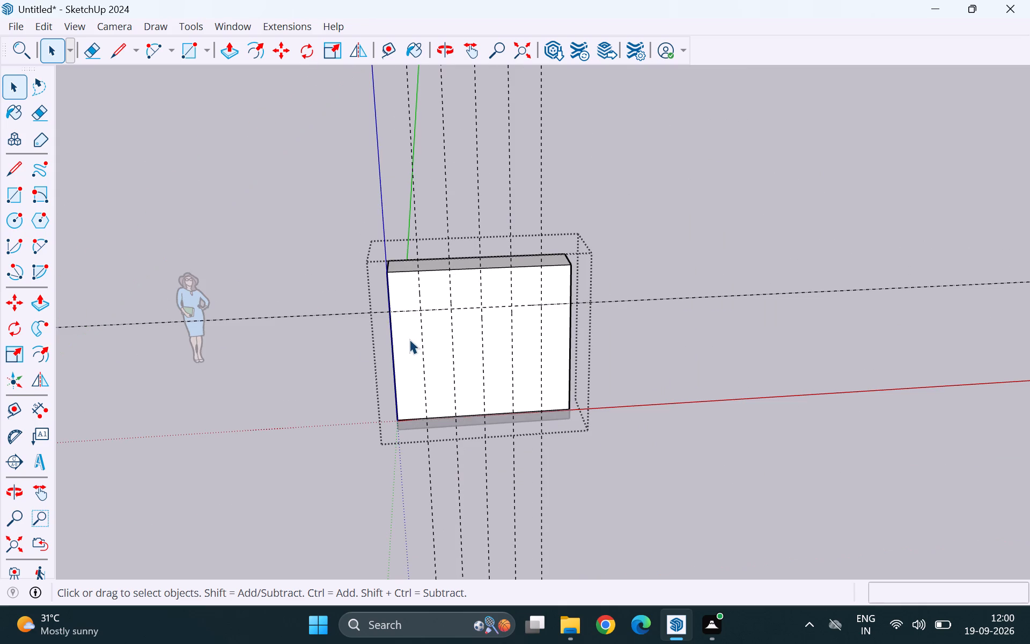
click(409, 339)
click(409, 339)
click(731, 272)
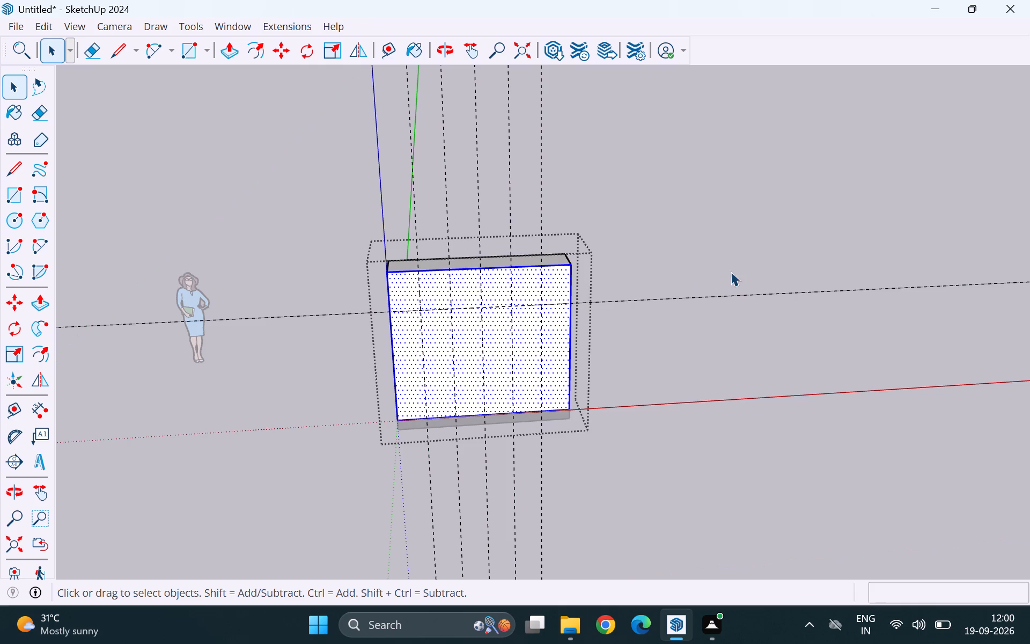
Within the wardrobe group, place a horizontal guide 2' straight below the existing horizontal guide.
double_click(406, 332)
scroll(407, 322, up, 3)
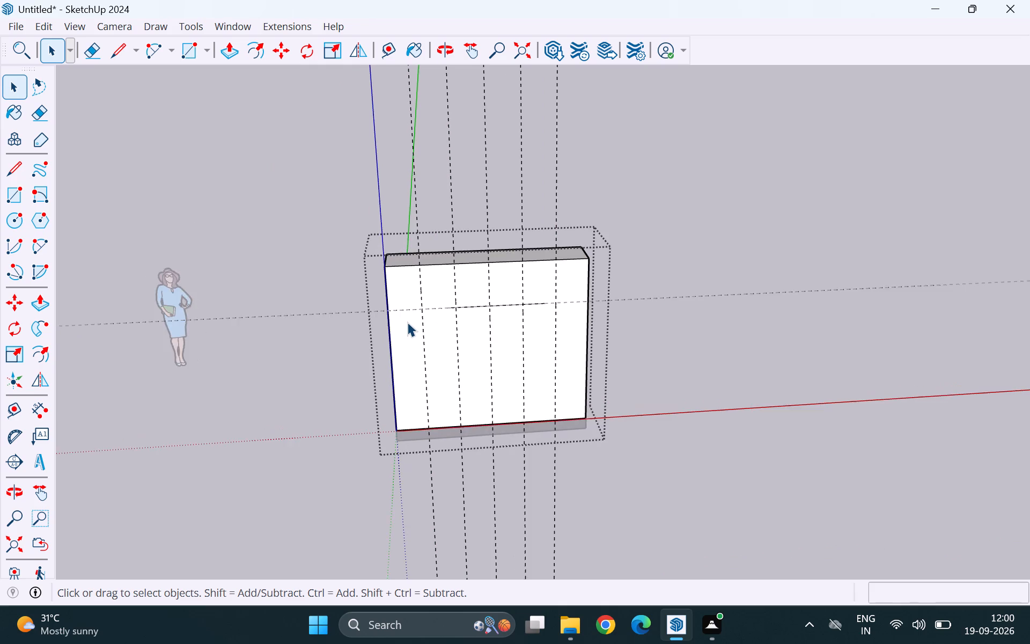
scroll(407, 322, up, 7)
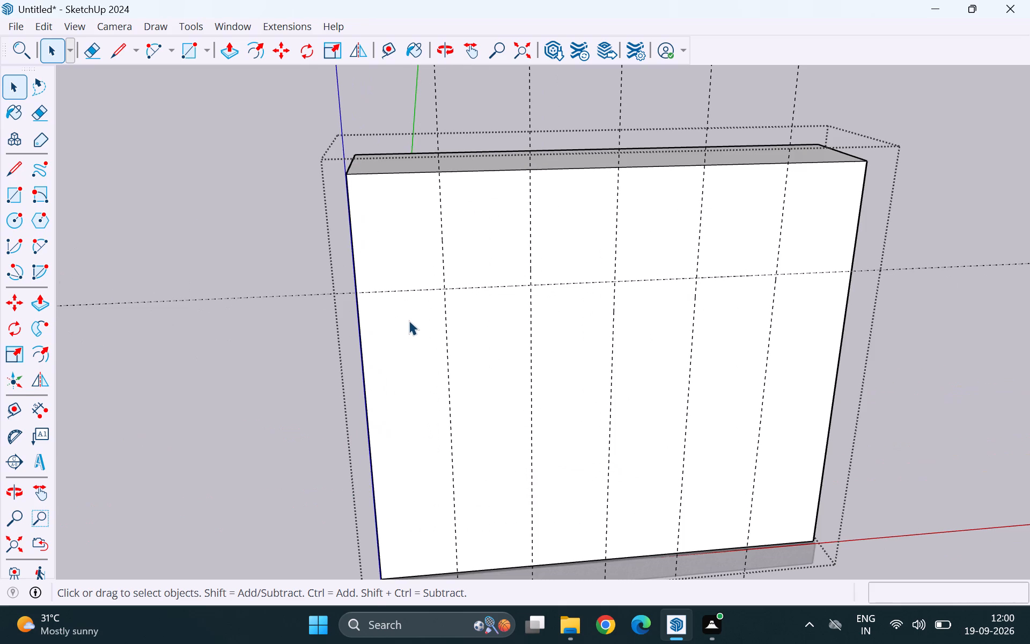
key(t)
click(413, 294)
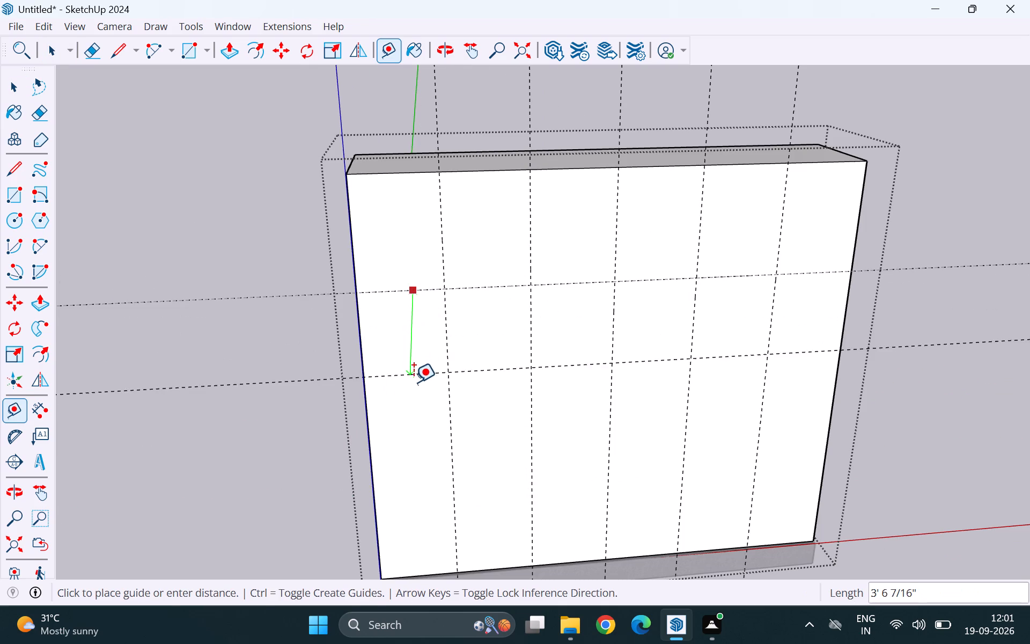
key(Up)
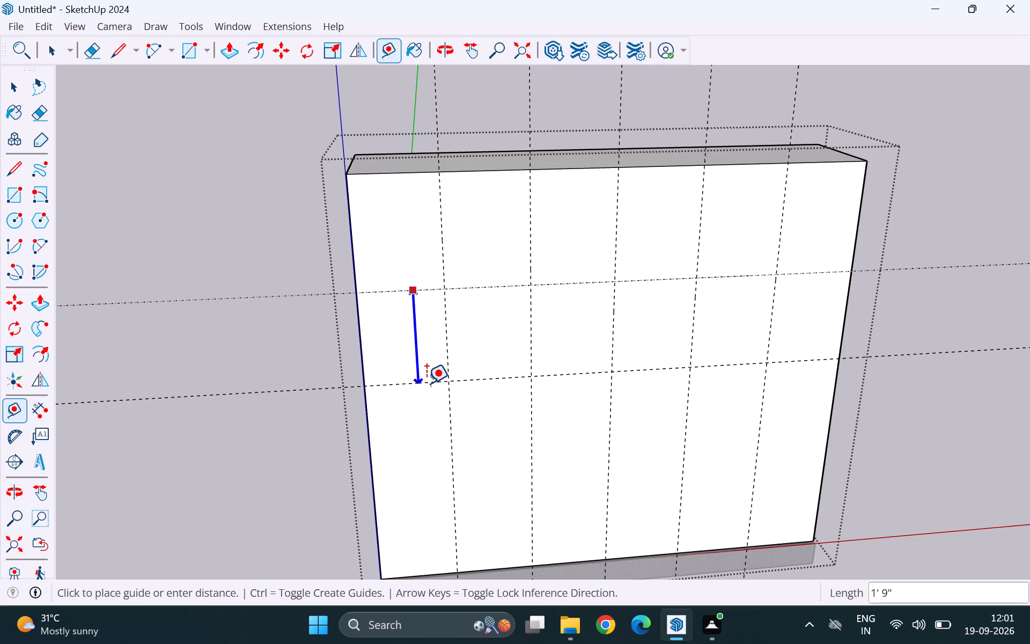
key(2)
key(apostrophe)
key(Return)
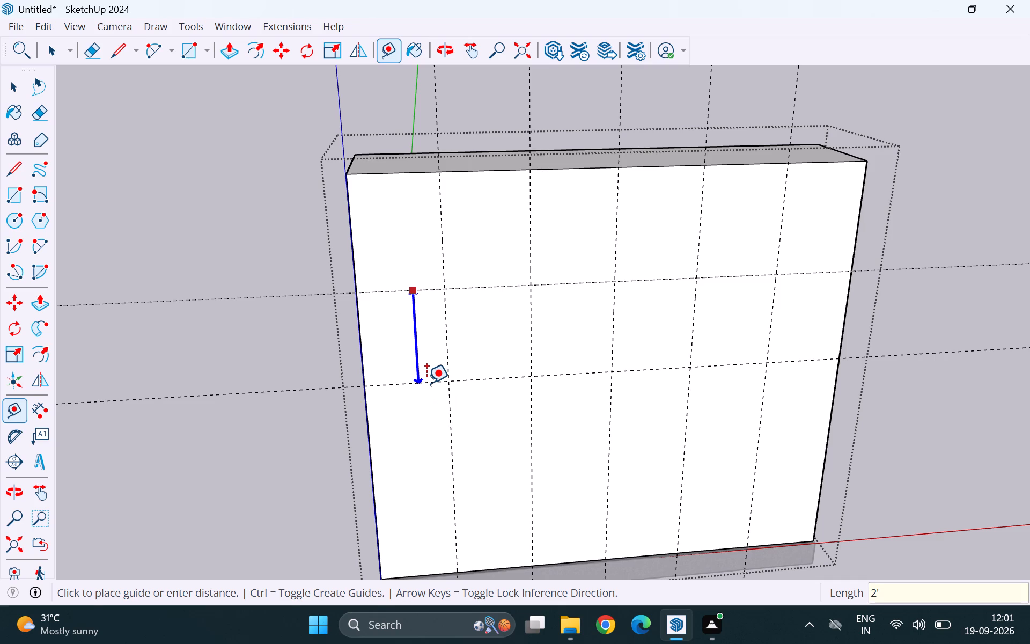
Place two more horizontal guides, about 1' 3" below the new guide and about 1' 3" below that.
click(422, 394)
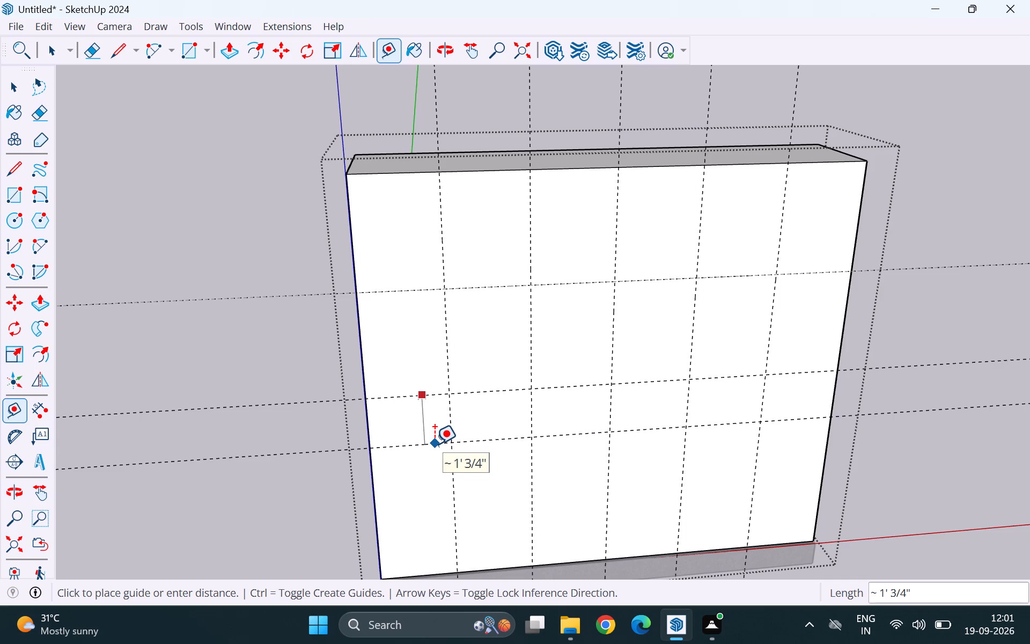
key(Up)
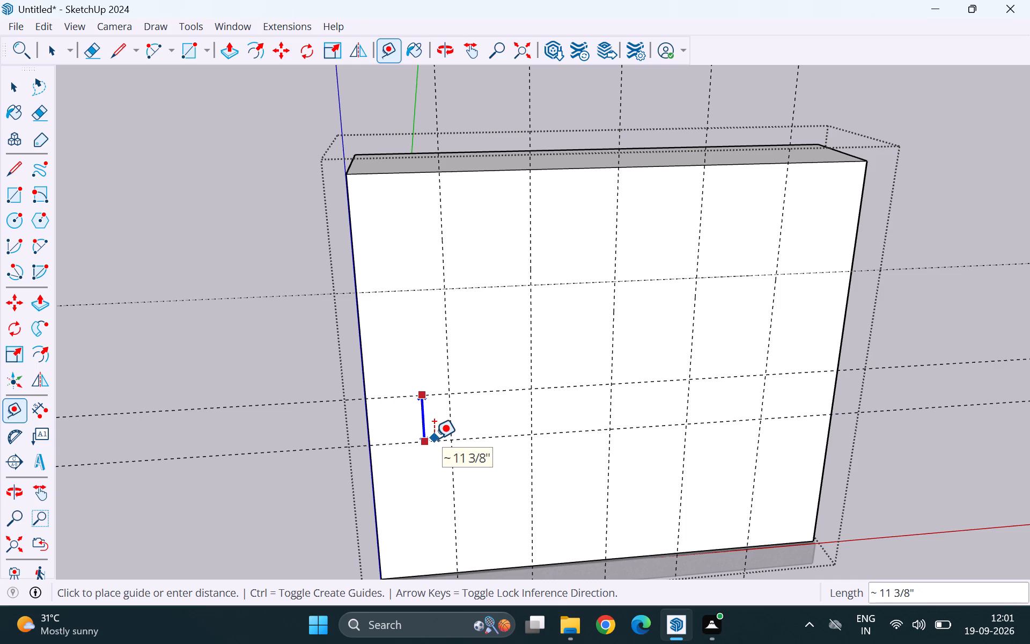
click(434, 457)
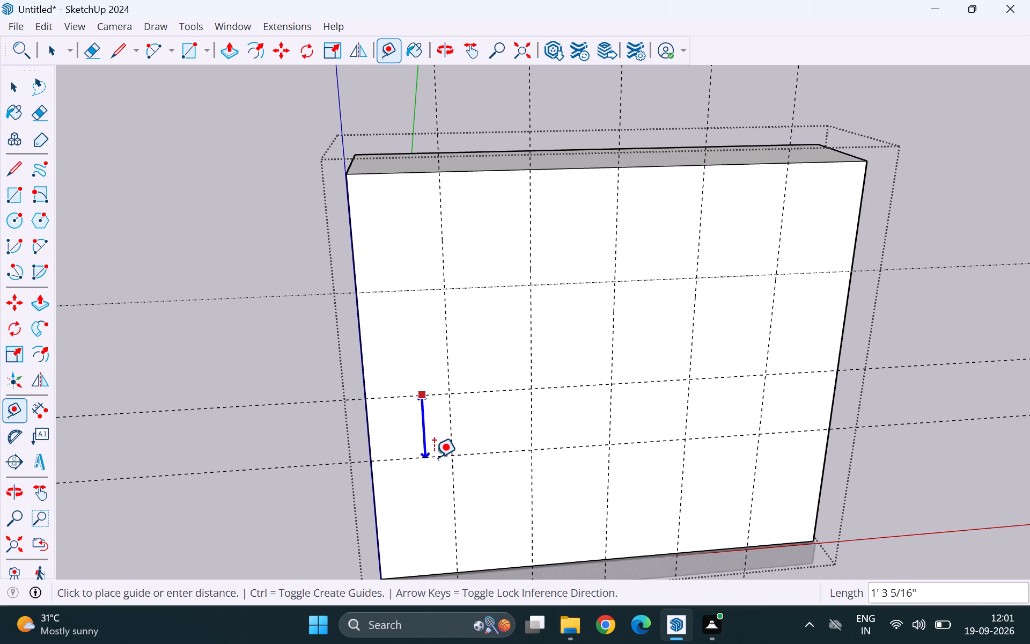
click(433, 461)
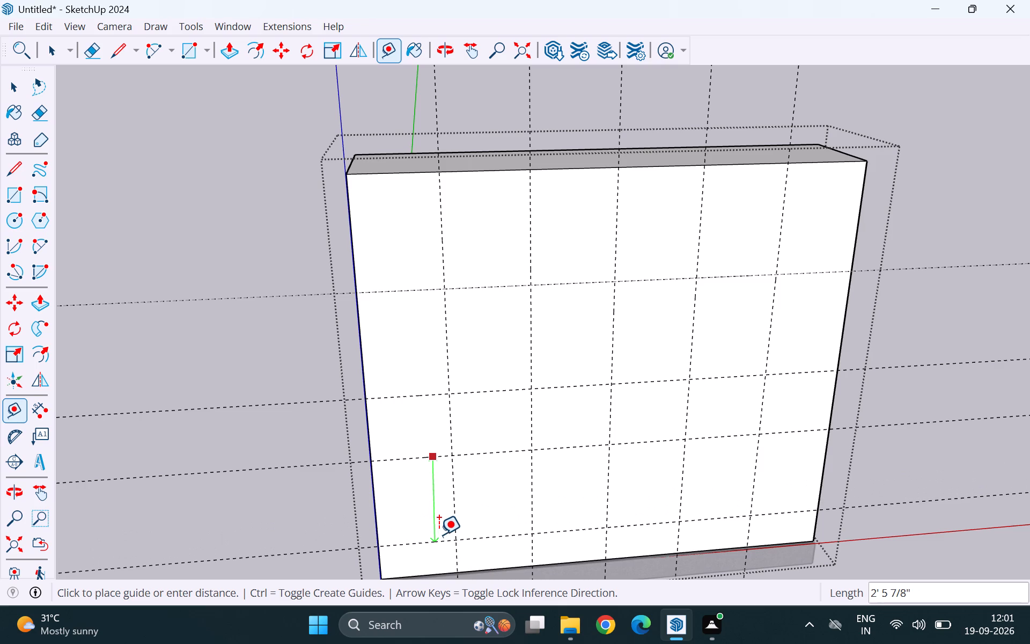
key(Up)
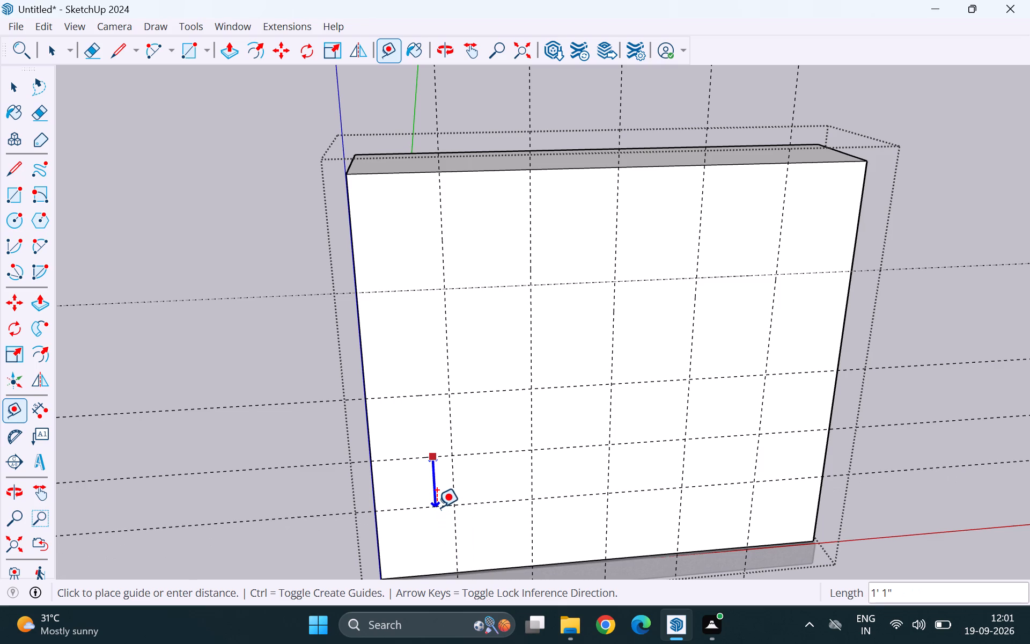
click(437, 514)
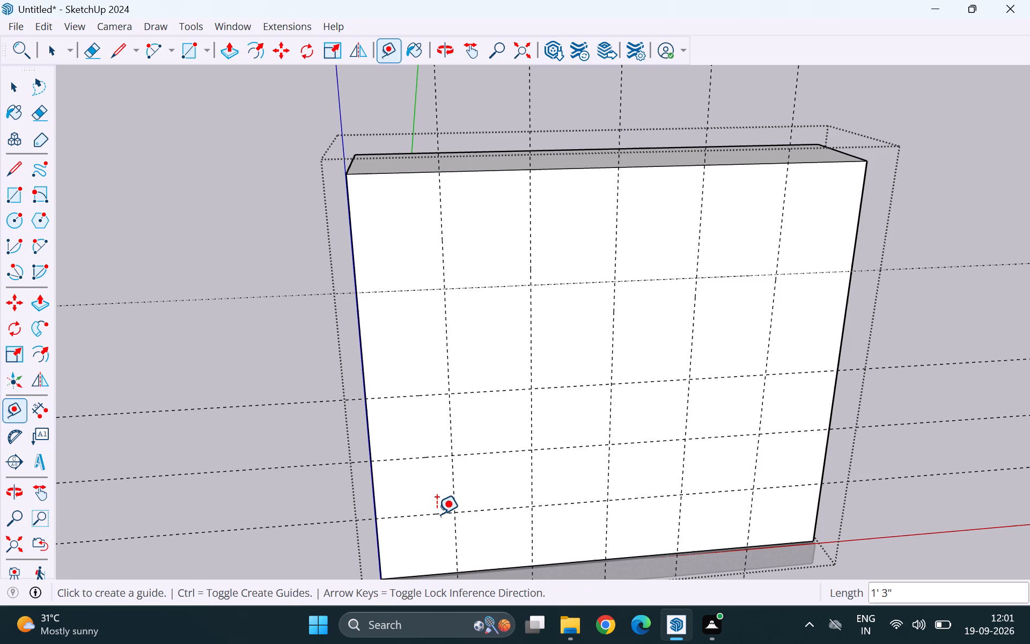
key(space)
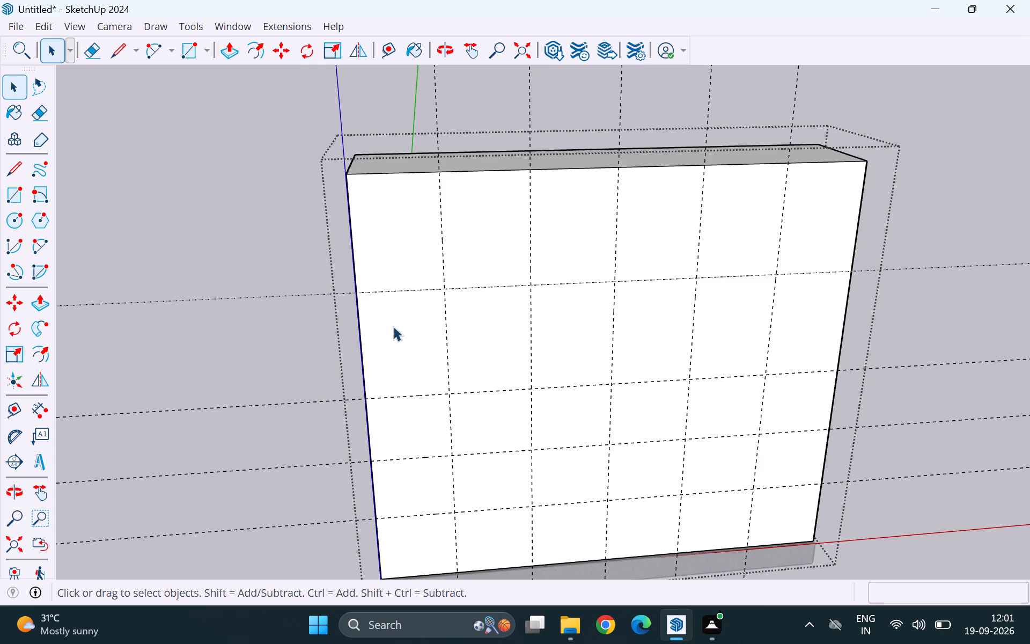
Draw a rectangle about 1' 6" by 2' in the leftmost bay between the upper two horizontal guides.
key(r)
click(359, 291)
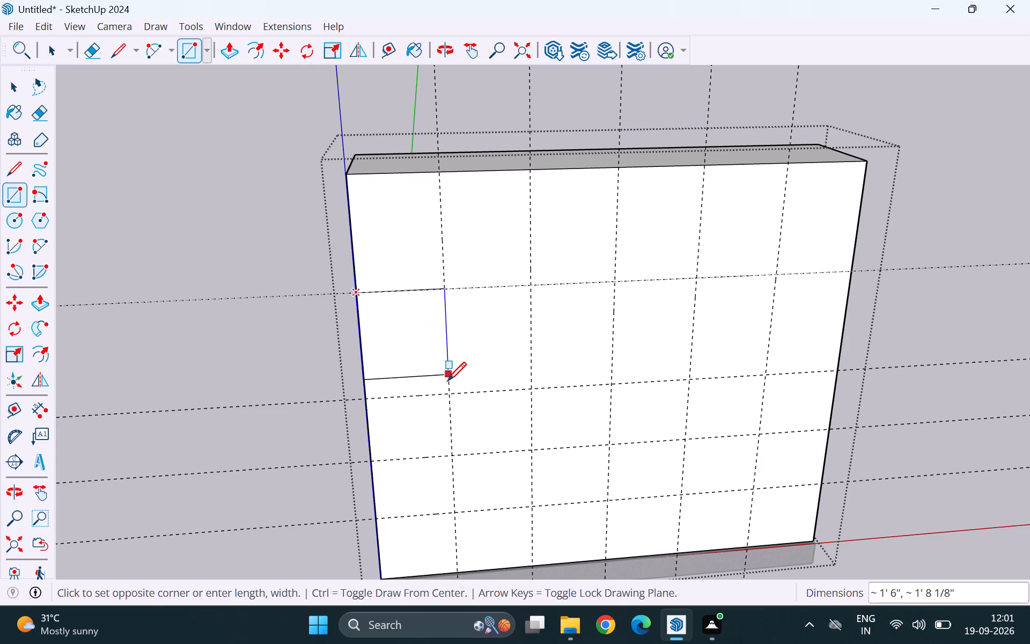
click(450, 393)
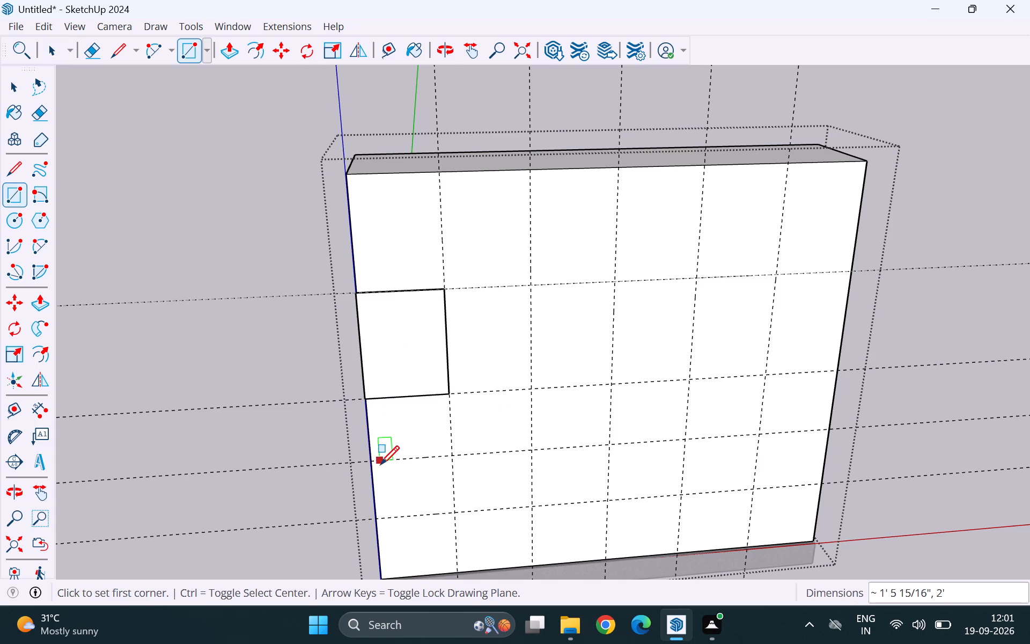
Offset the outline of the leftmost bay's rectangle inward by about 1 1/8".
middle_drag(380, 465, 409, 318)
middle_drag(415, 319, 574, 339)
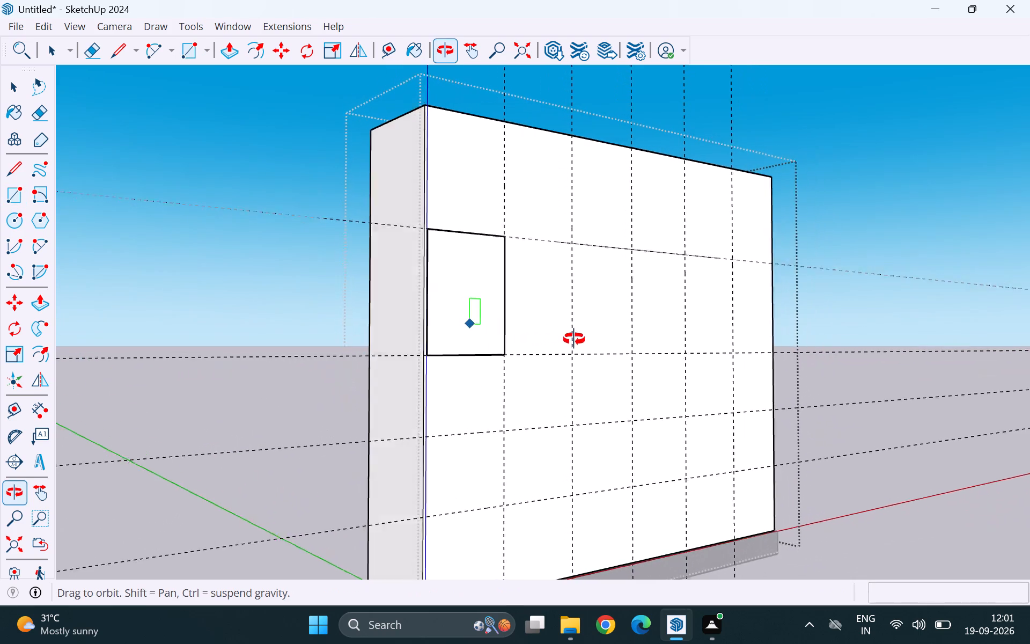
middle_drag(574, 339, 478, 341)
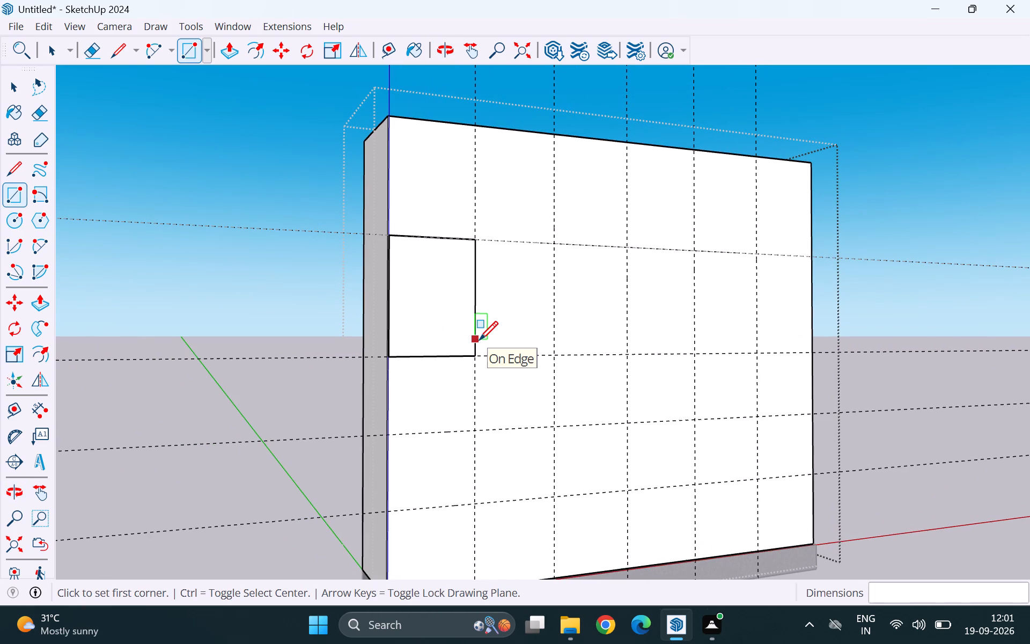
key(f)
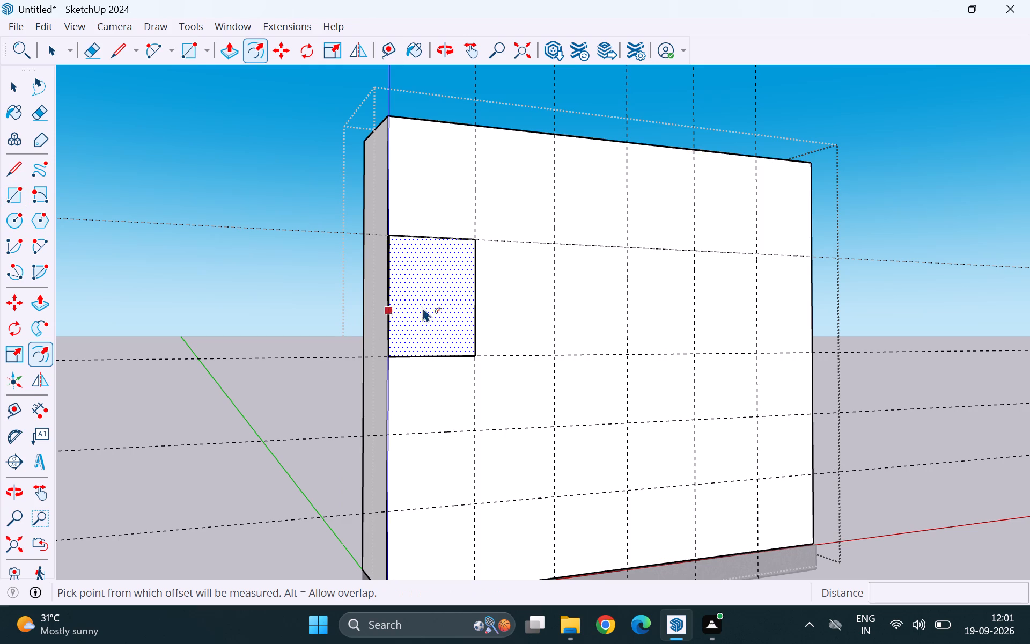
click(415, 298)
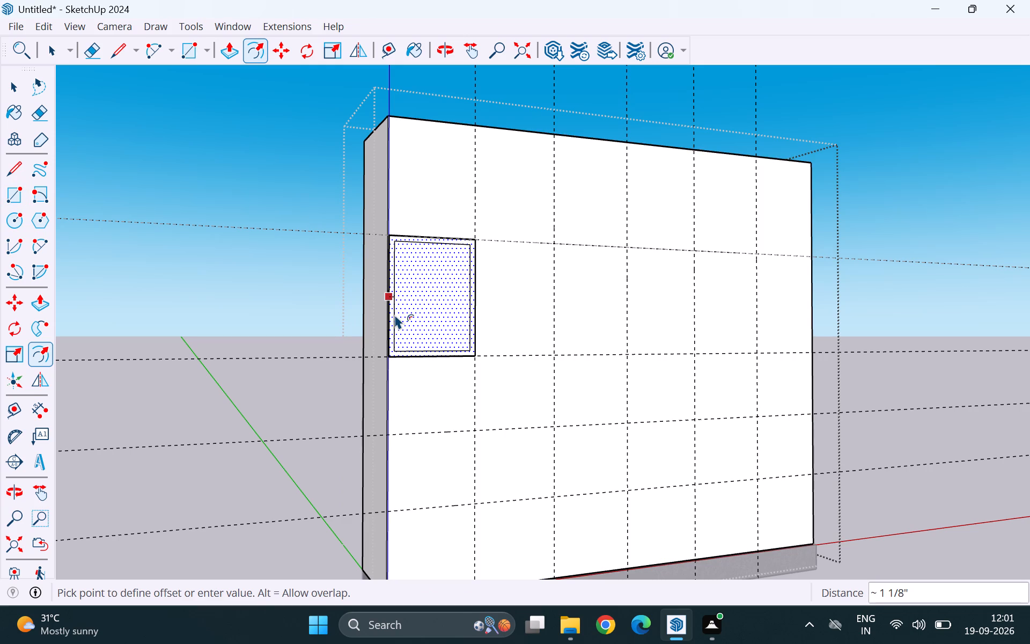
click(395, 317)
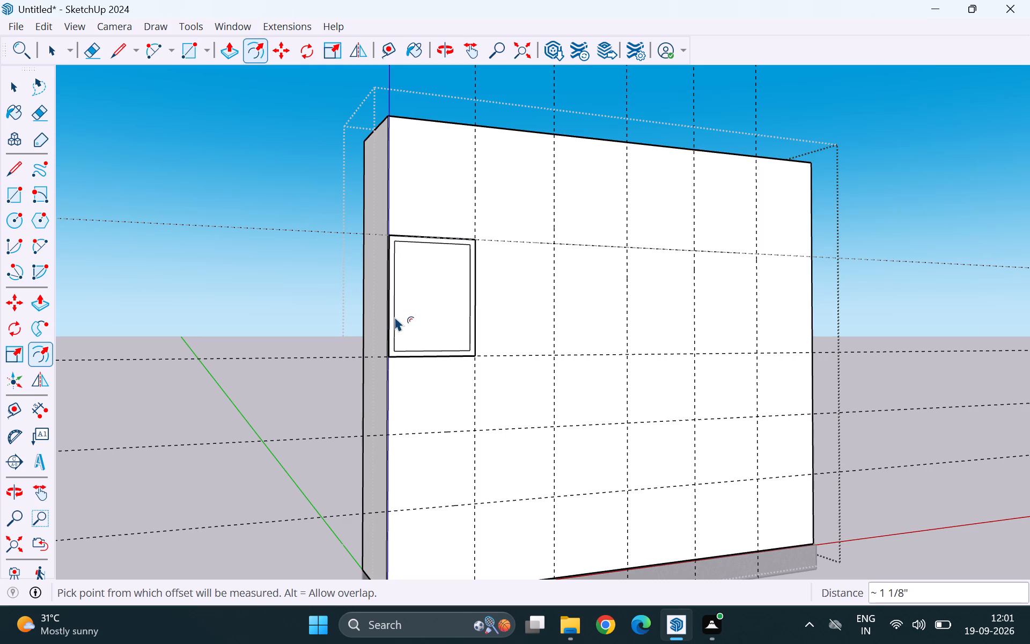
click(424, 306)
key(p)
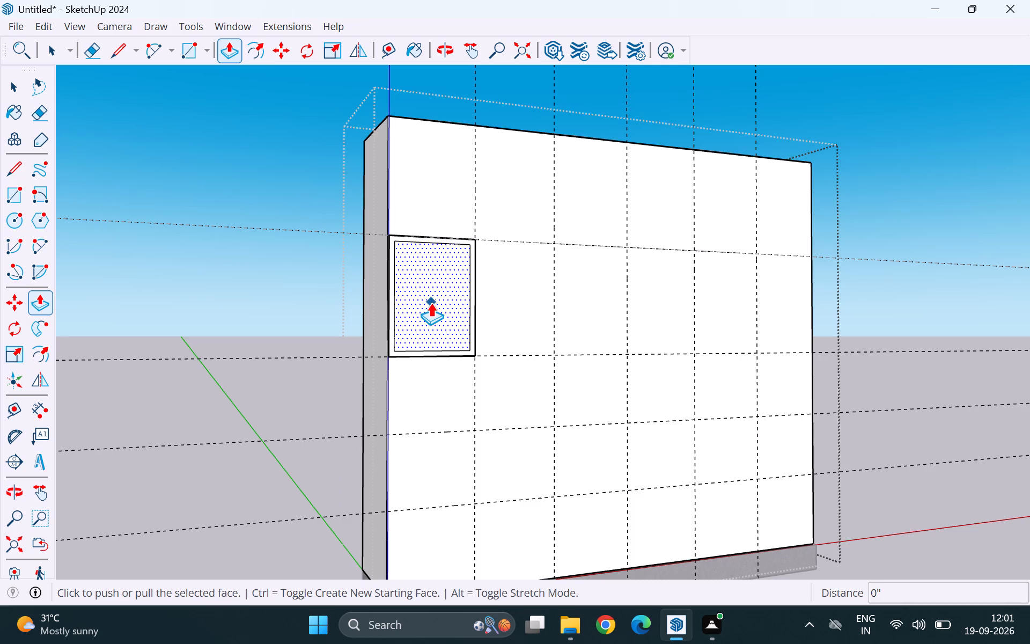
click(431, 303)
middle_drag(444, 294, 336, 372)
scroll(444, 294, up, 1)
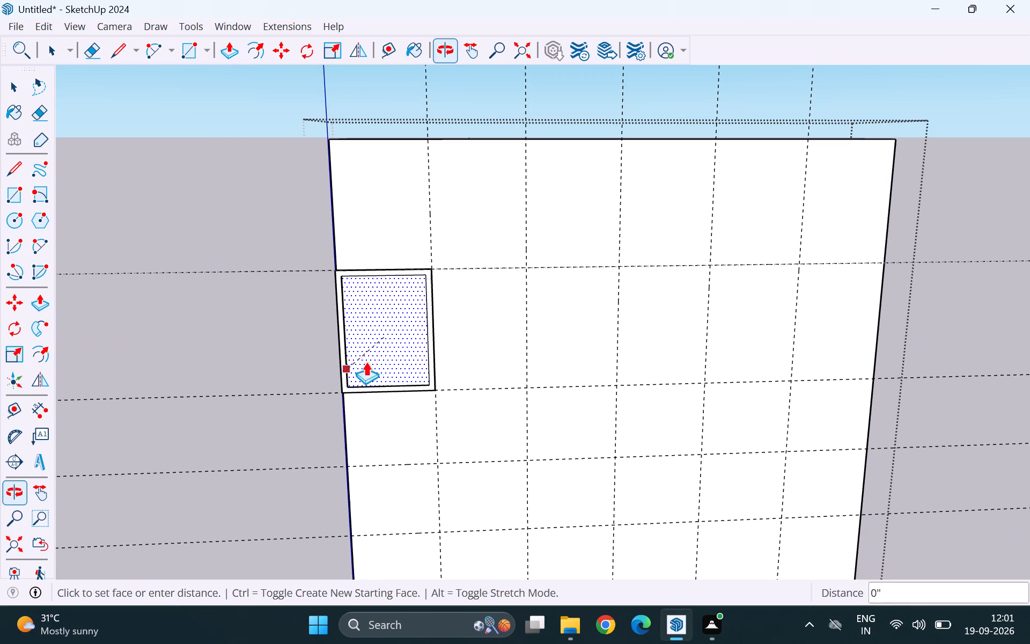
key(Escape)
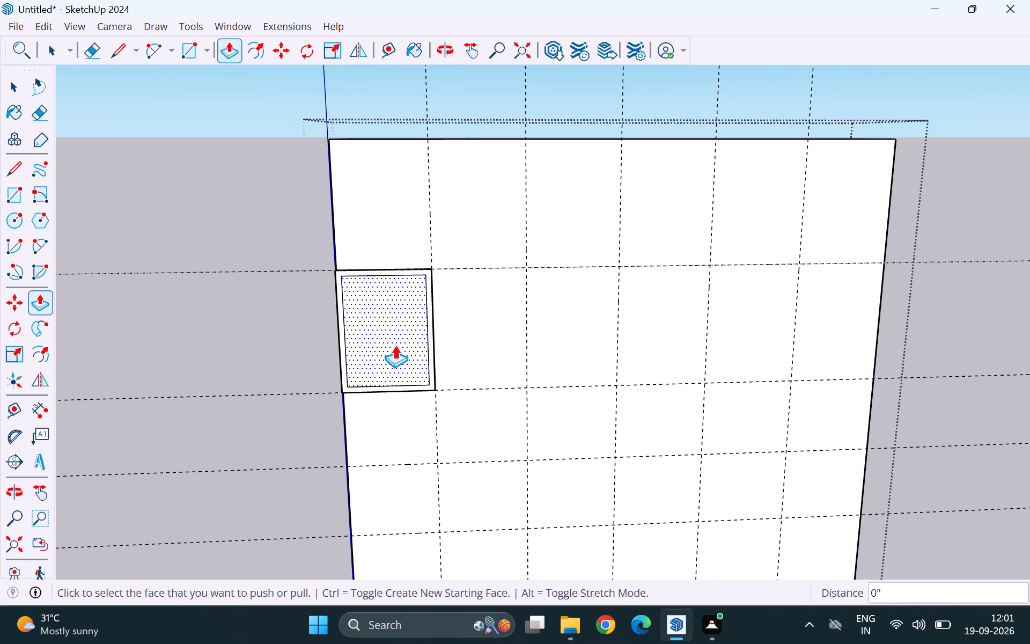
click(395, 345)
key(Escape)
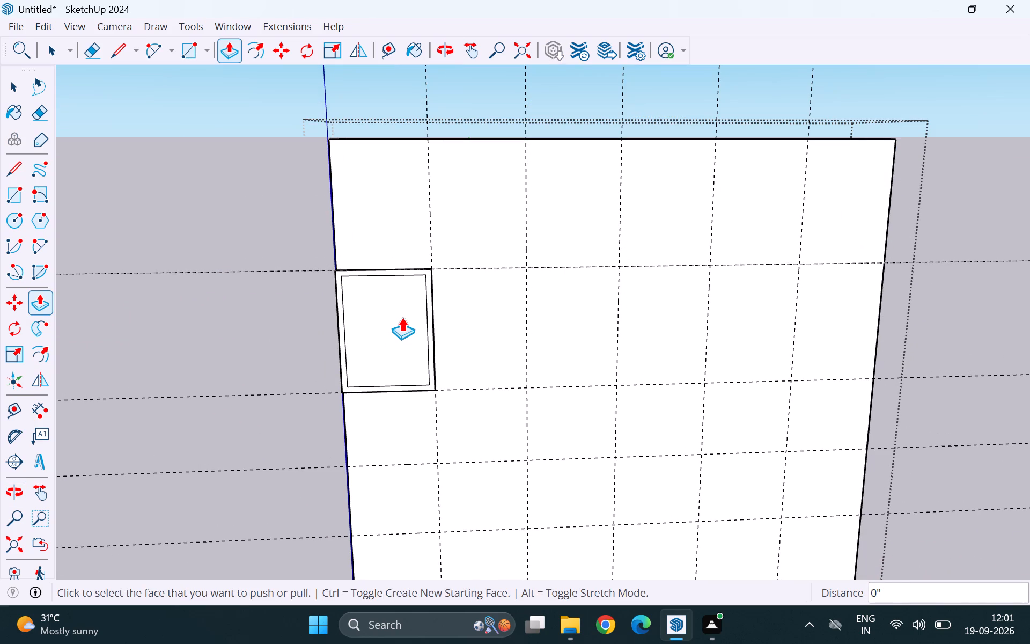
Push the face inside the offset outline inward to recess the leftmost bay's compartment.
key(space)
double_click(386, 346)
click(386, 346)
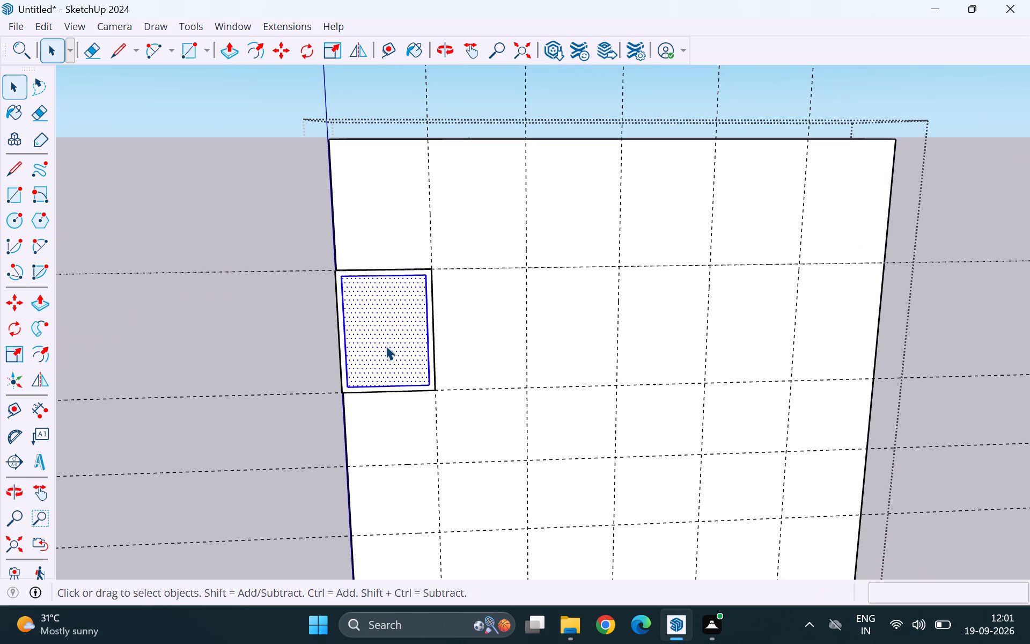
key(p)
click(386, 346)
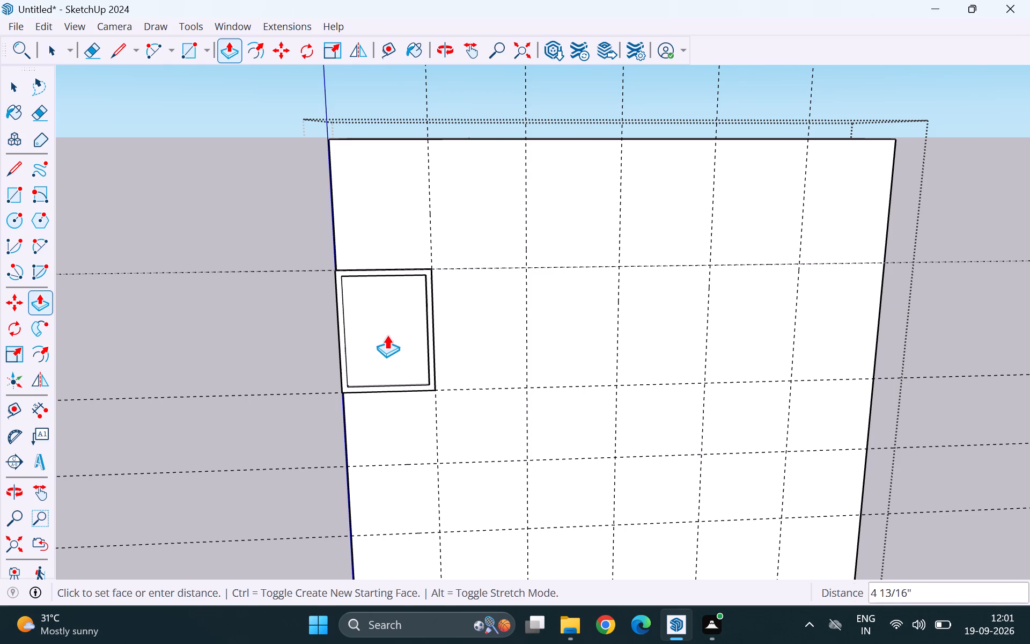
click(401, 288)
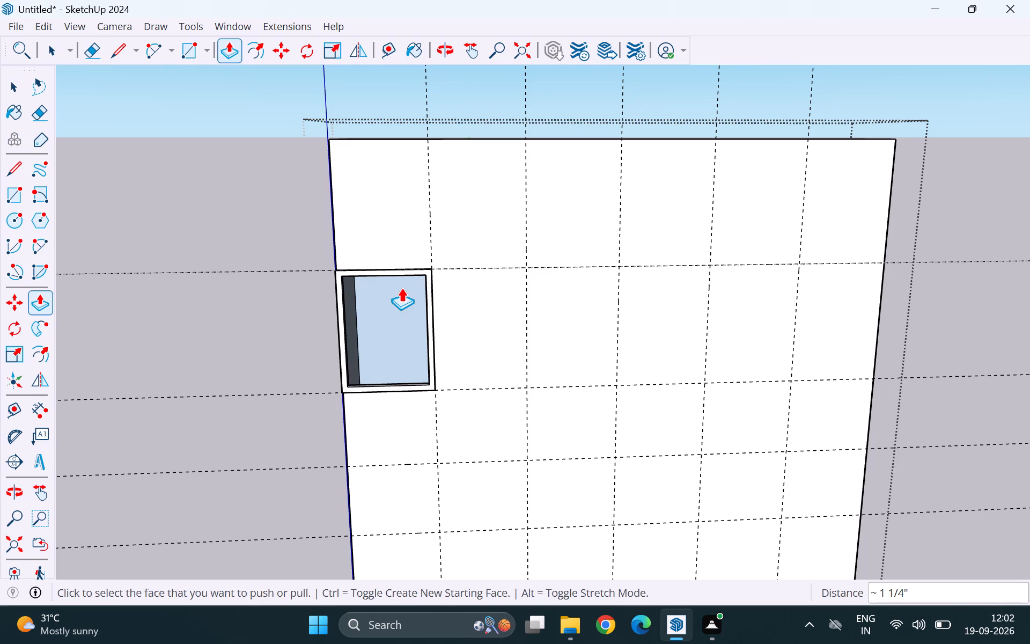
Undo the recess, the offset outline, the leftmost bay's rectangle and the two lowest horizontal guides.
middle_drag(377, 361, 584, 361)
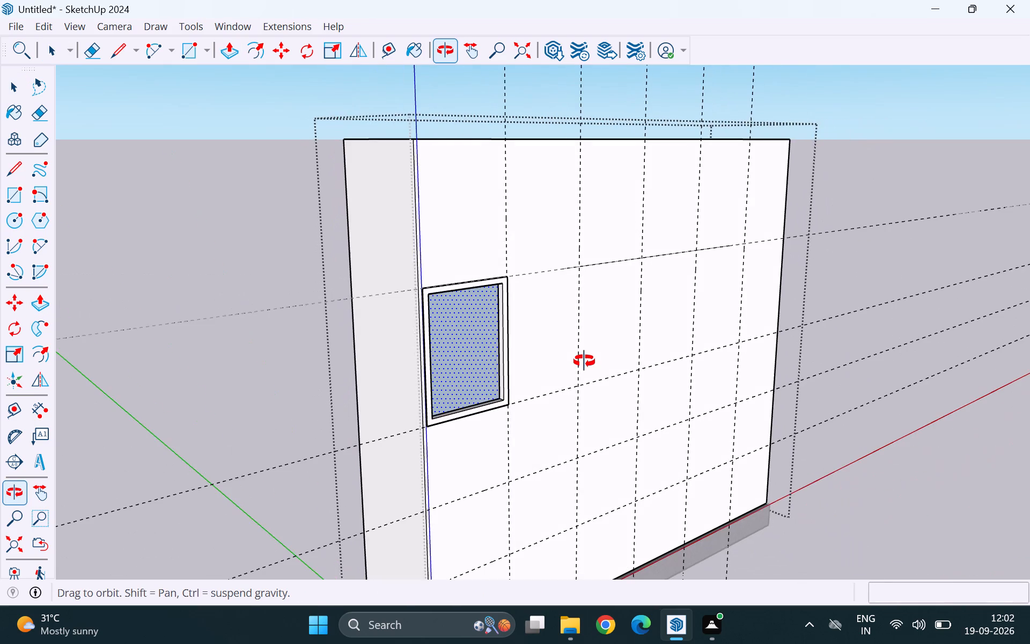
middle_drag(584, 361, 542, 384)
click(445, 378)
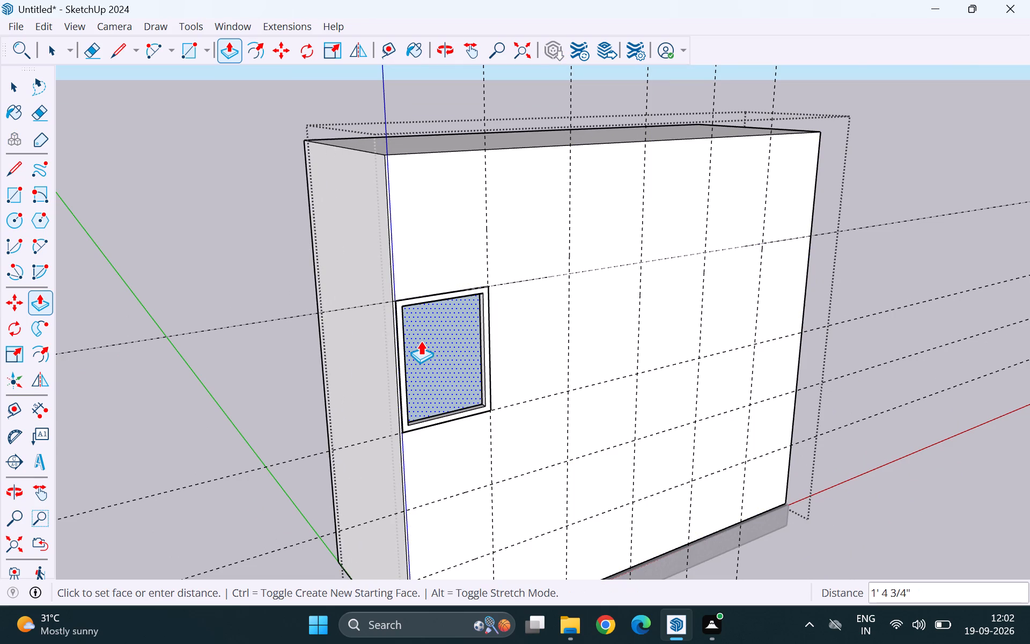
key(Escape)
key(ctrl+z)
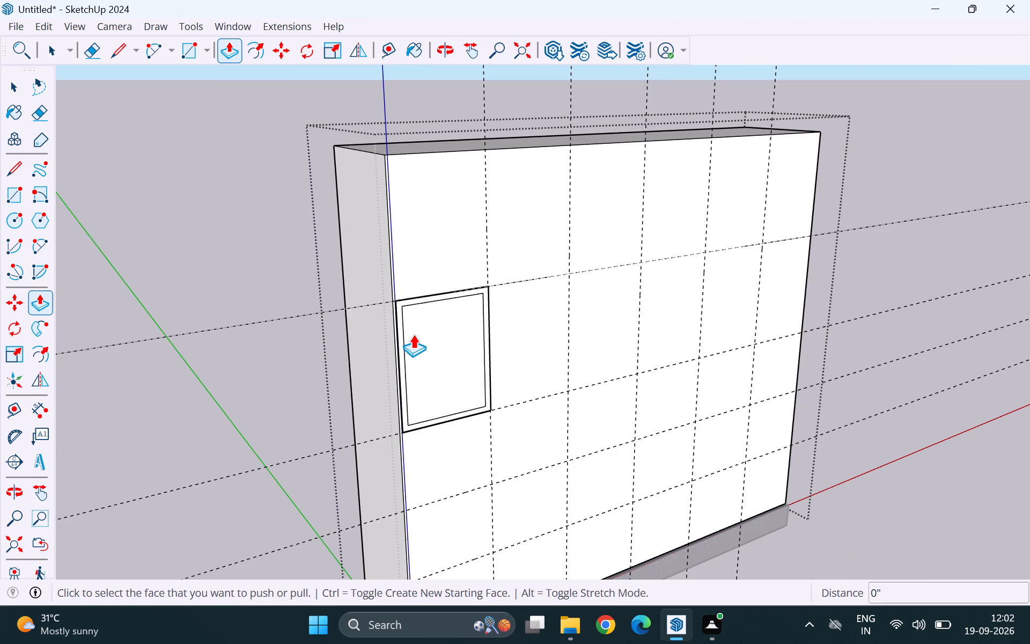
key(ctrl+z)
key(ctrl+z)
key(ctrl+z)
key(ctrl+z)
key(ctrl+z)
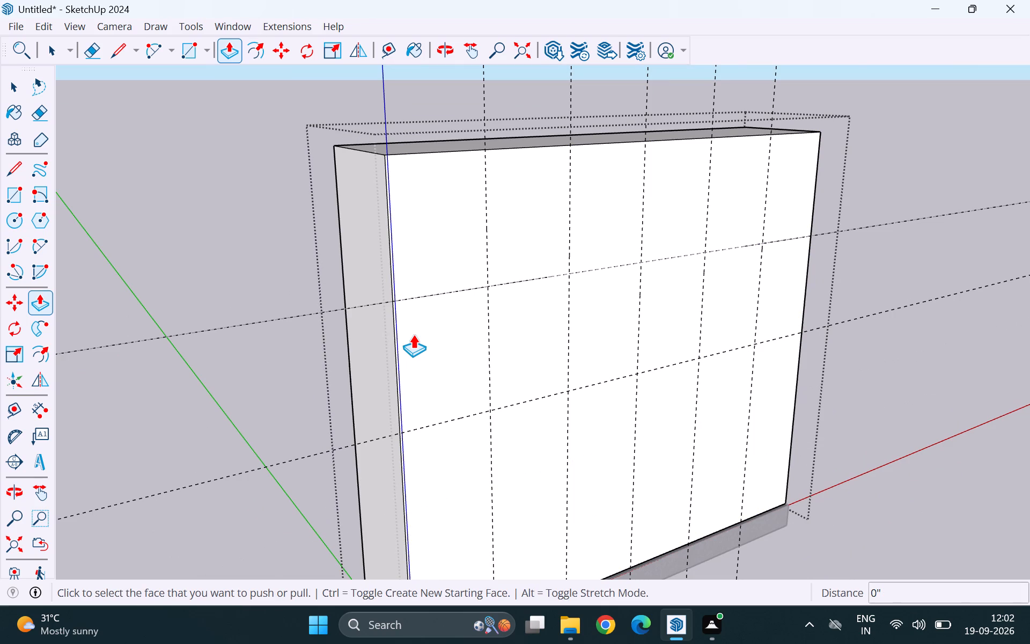
Reopen the wardrobe group and place two horizontal guides, about 1' 3" below the lower existing one and about 1' 4" below that.
key(space)
click(270, 261)
scroll(298, 333, down, 5)
scroll(395, 409, down, 4)
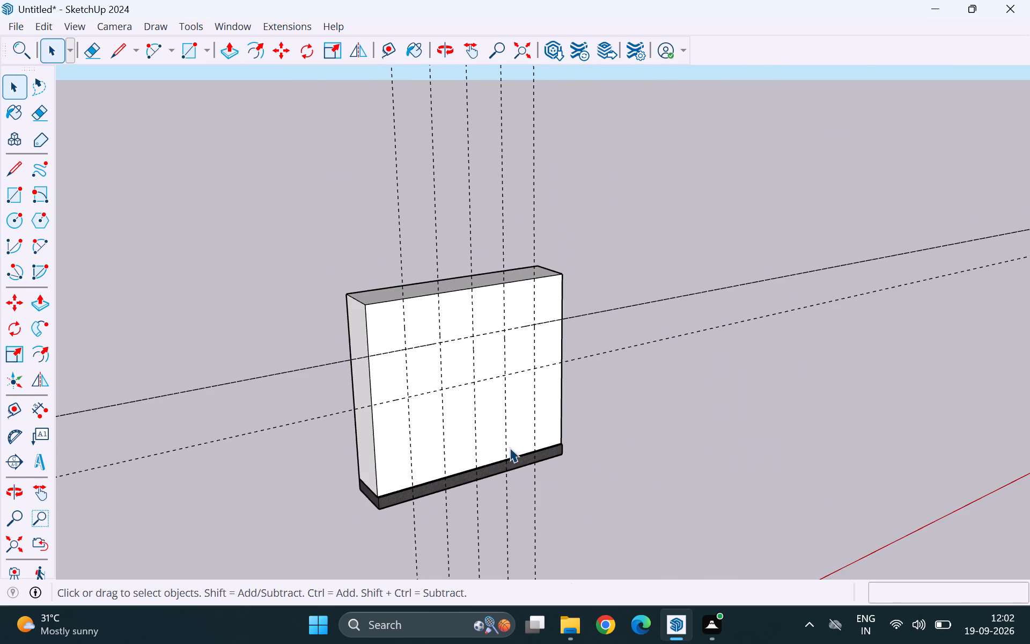
middle_drag(510, 448, 232, 363)
middle_drag(318, 384, 389, 402)
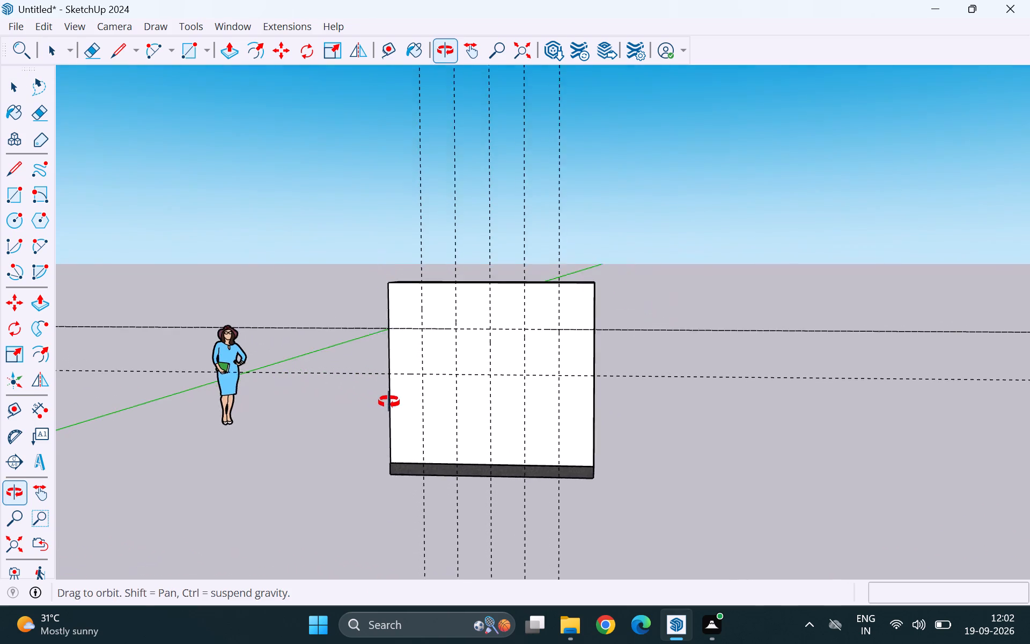
middle_drag(389, 402, 394, 404)
double_click(409, 403)
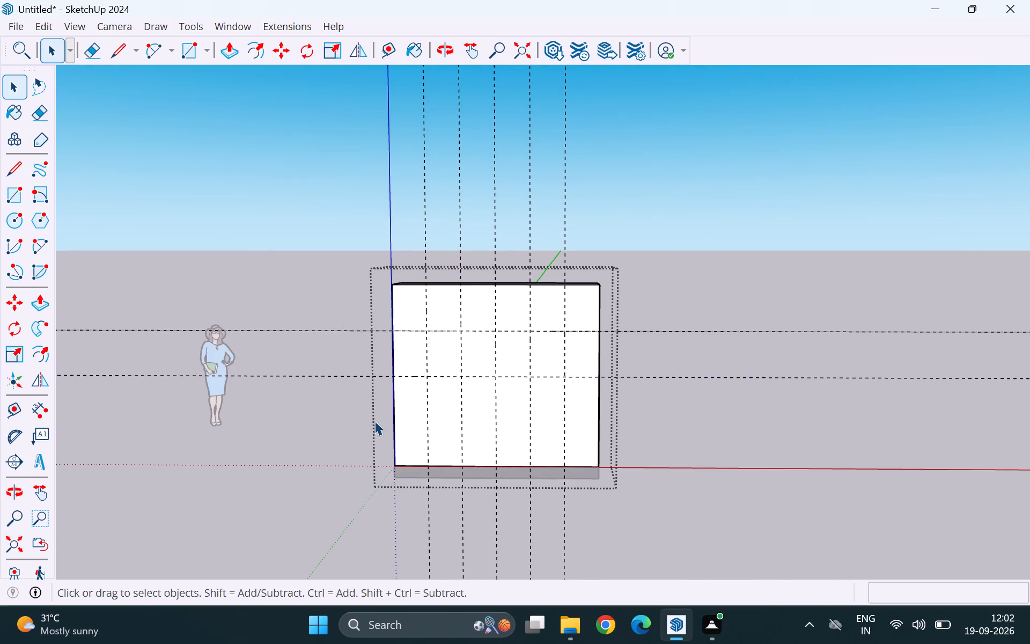
middle_drag(374, 421, 417, 427)
scroll(432, 379, up, 5)
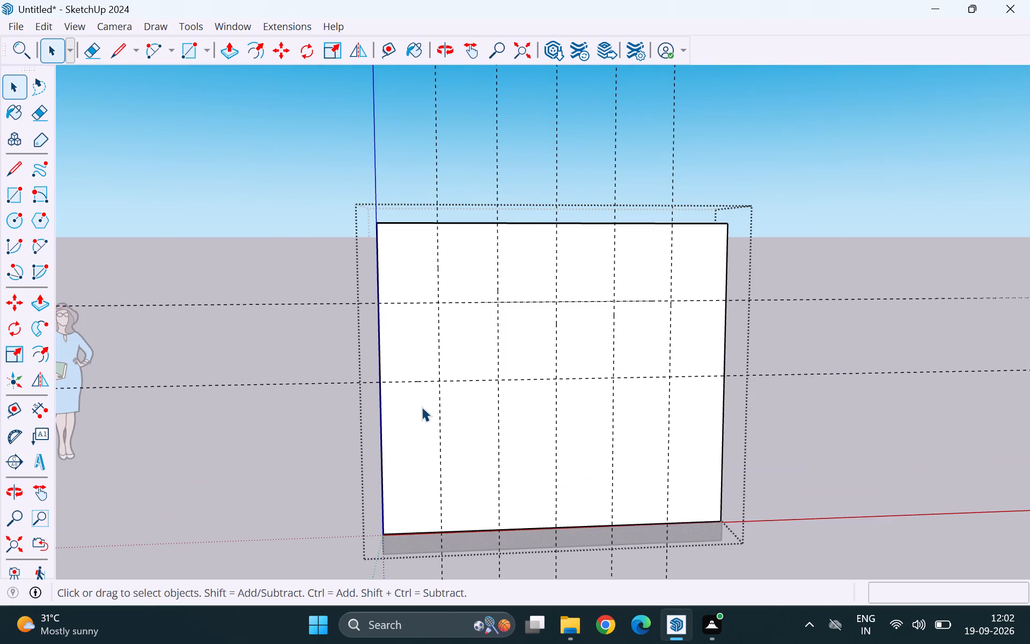
scroll(422, 407, up, 3)
key(t)
click(415, 374)
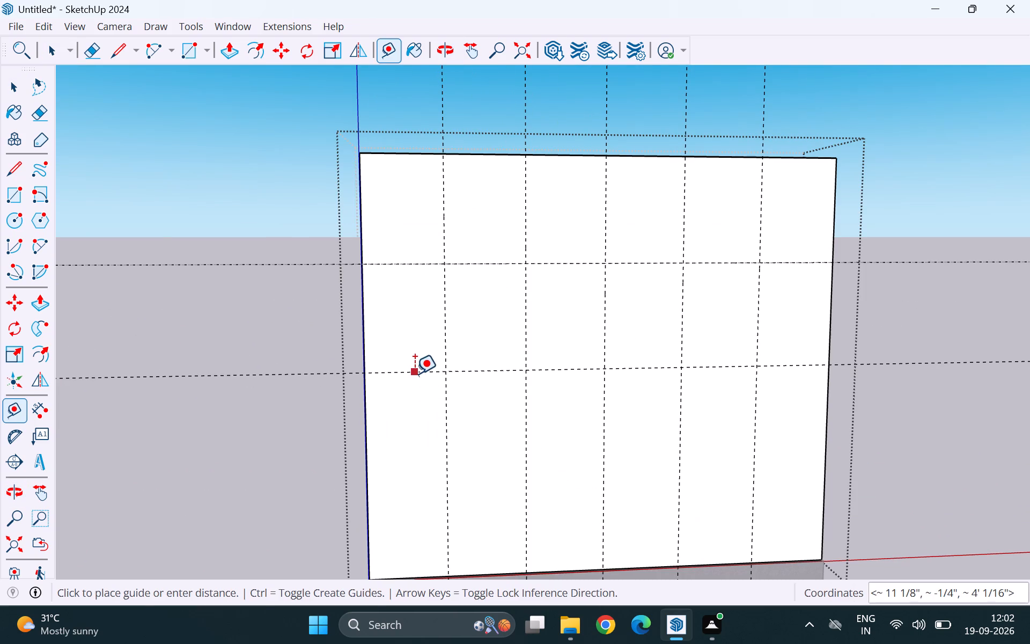
click(411, 440)
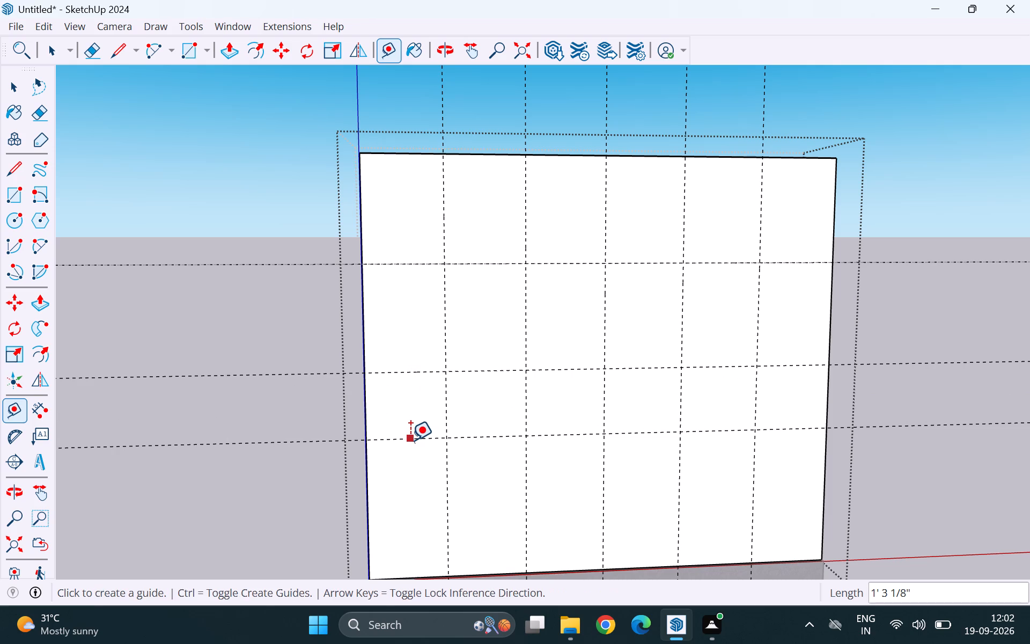
click(410, 440)
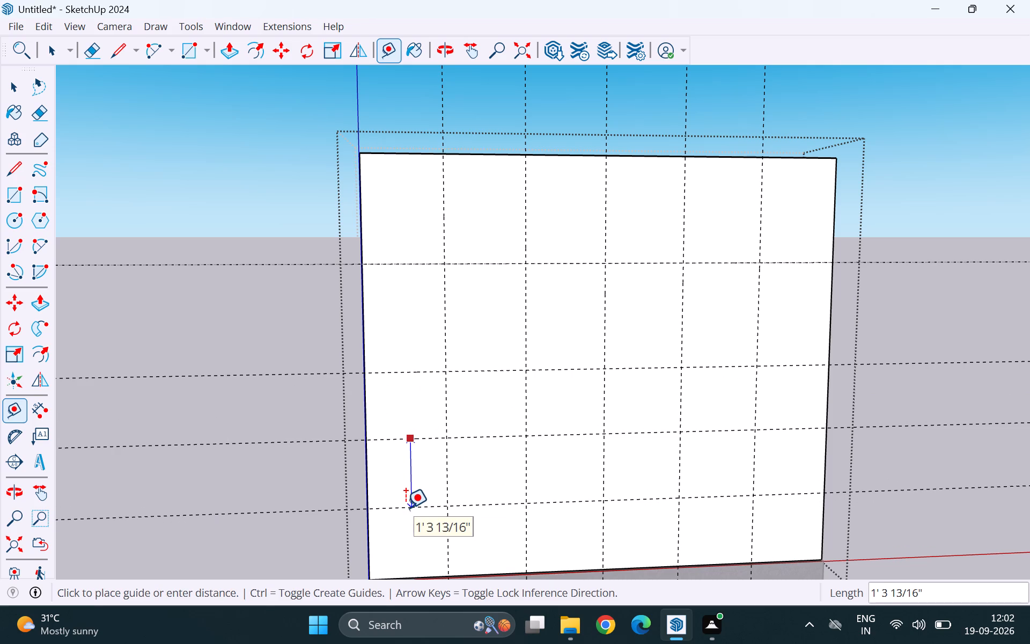
click(406, 508)
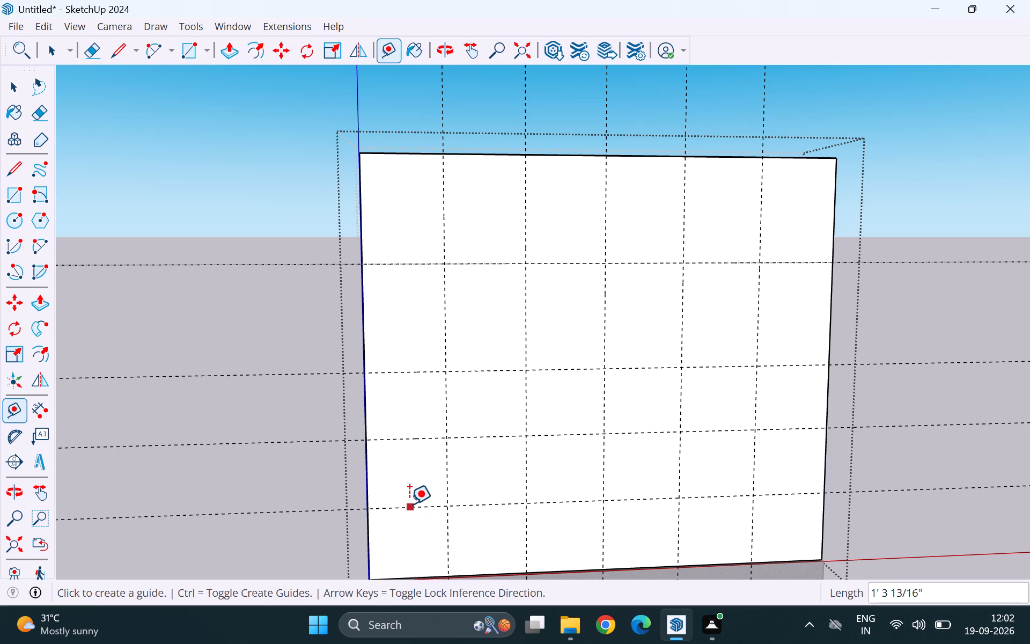
Draw a vertical line along the first vertical guide, from the topmost horizontal guide down to the front's bottom edge.
key(l)
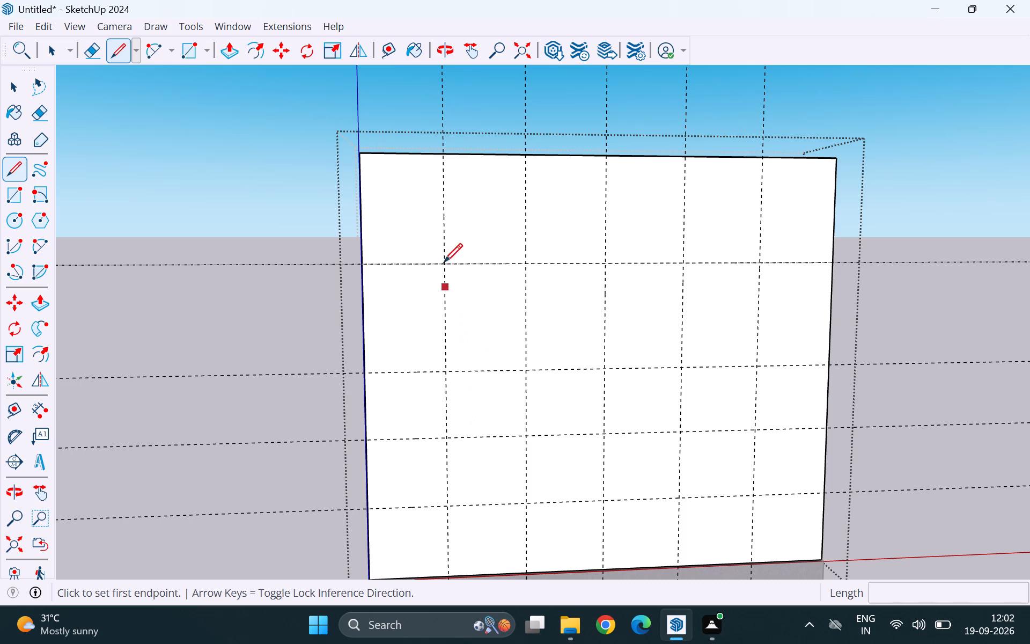
click(444, 266)
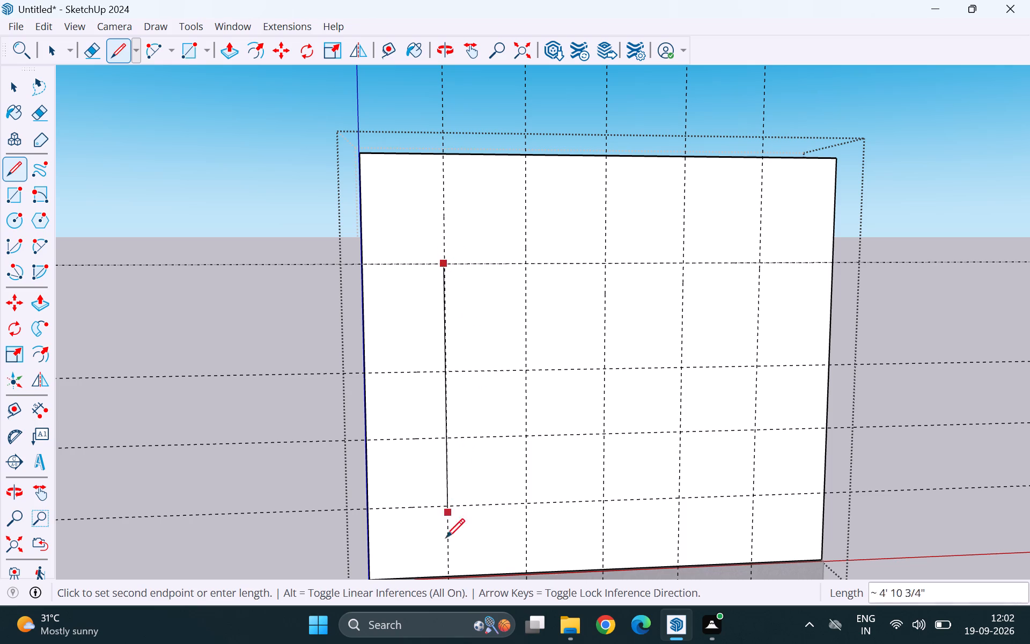
click(451, 574)
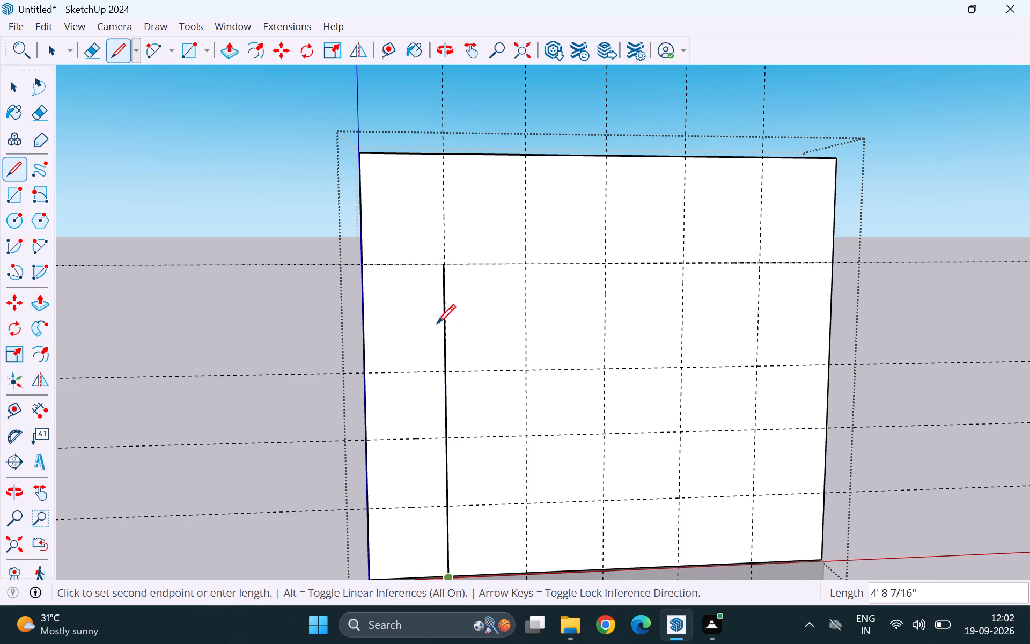
Draw three horizontal lines about 1' 6" long across the leftmost bay, along the lower three horizontal guides from the vertical line to the front's left edge.
click(448, 371)
click(369, 373)
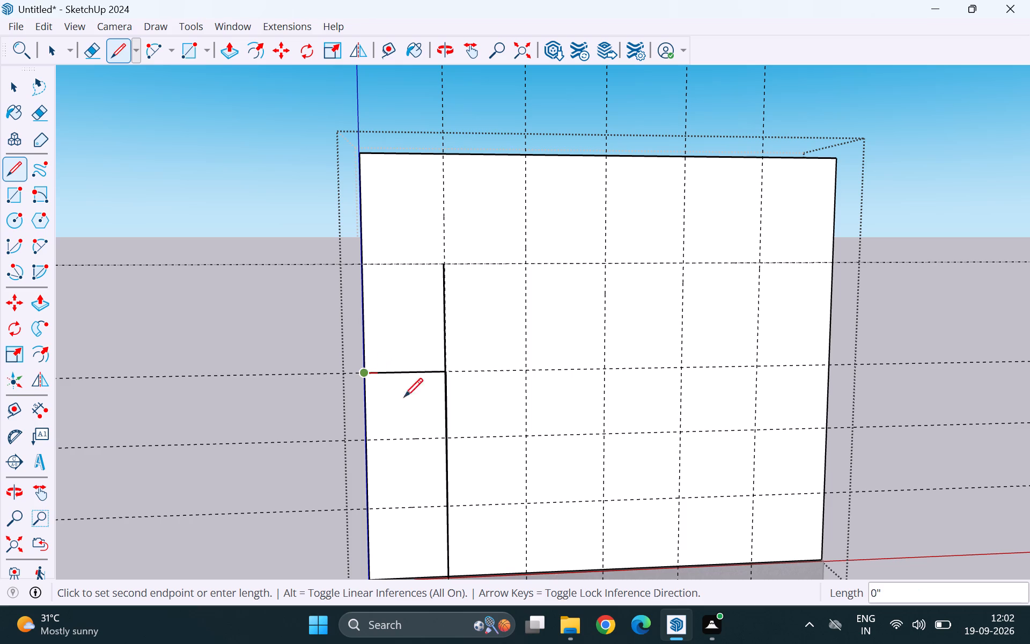
key(space)
key(l)
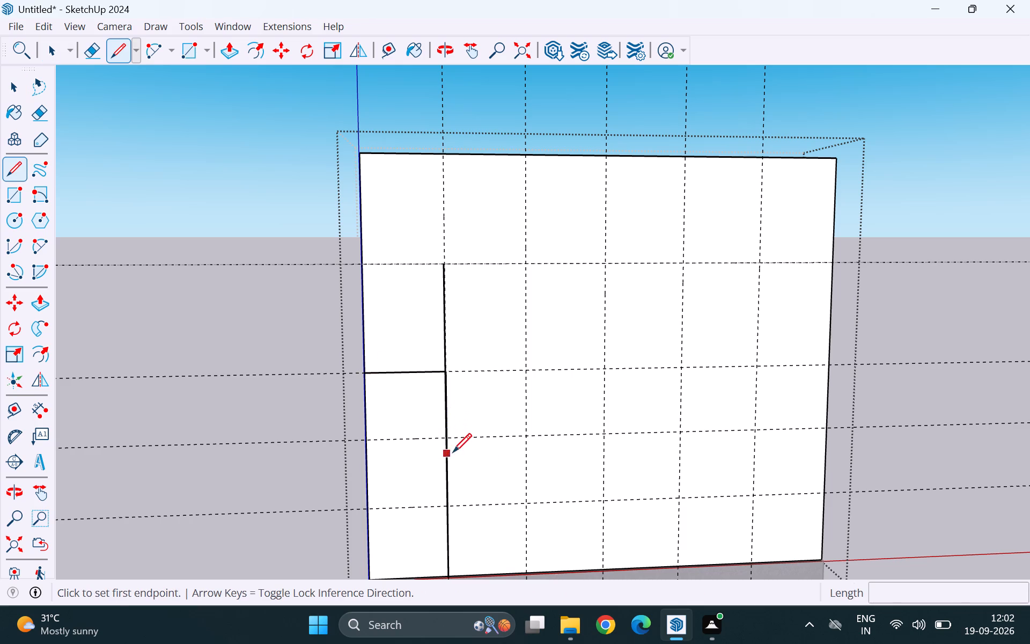
click(451, 440)
click(372, 441)
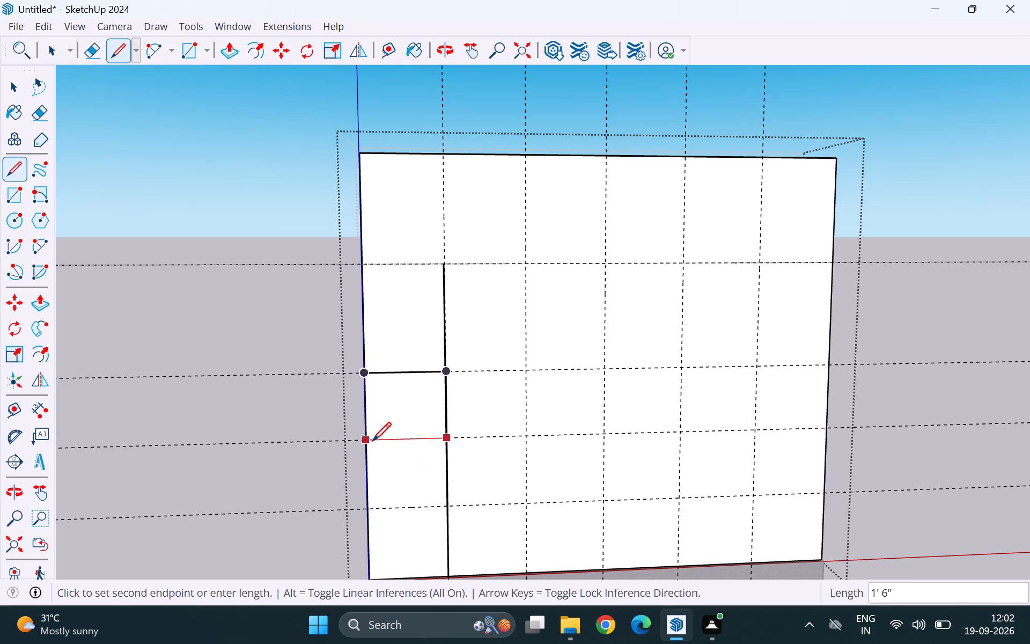
key(space)
key(l)
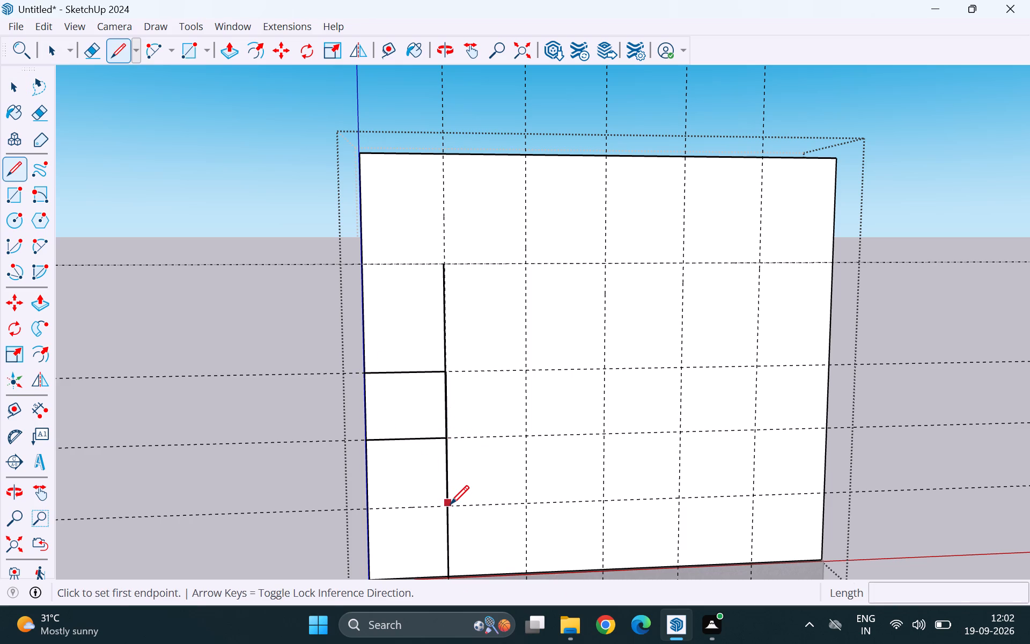
click(450, 505)
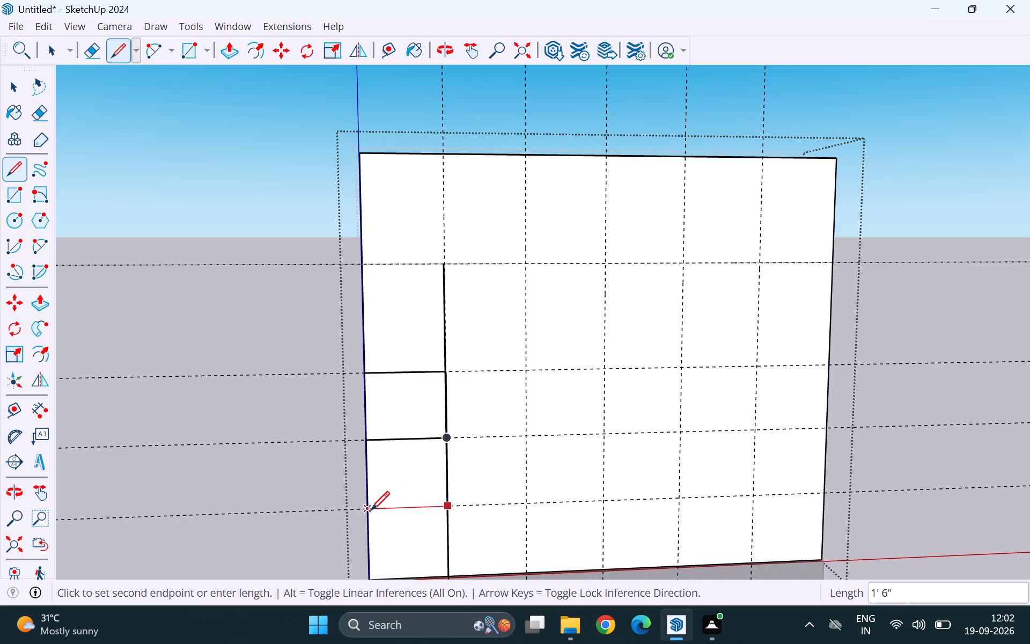
click(371, 510)
key(space)
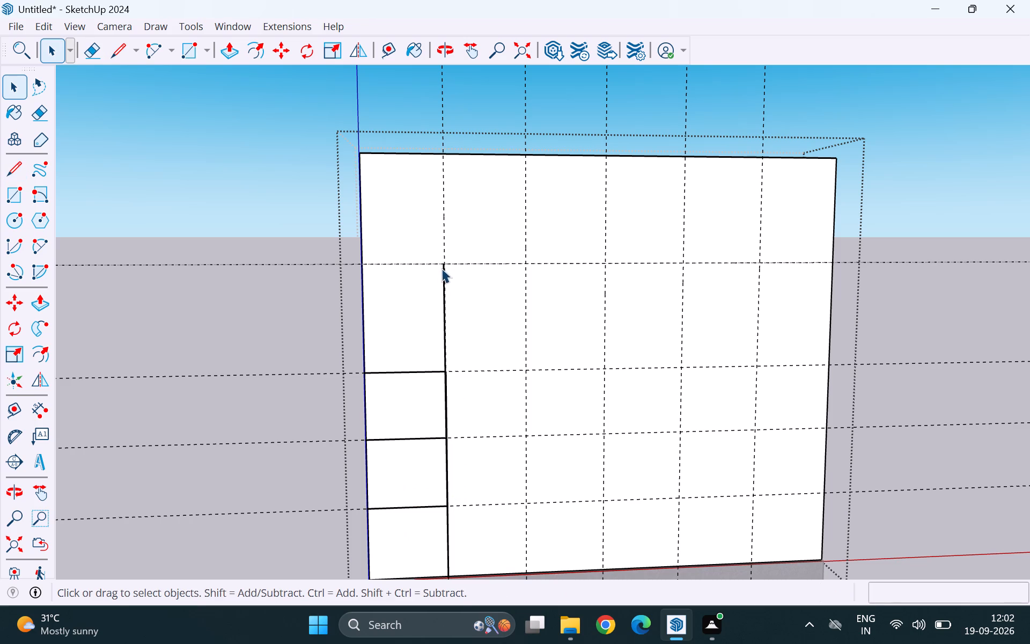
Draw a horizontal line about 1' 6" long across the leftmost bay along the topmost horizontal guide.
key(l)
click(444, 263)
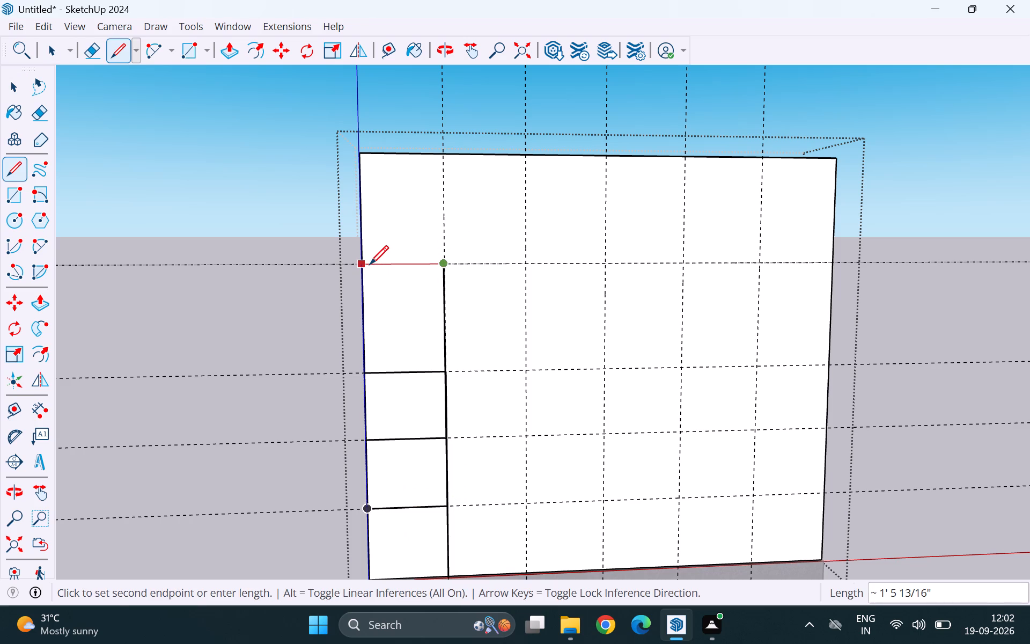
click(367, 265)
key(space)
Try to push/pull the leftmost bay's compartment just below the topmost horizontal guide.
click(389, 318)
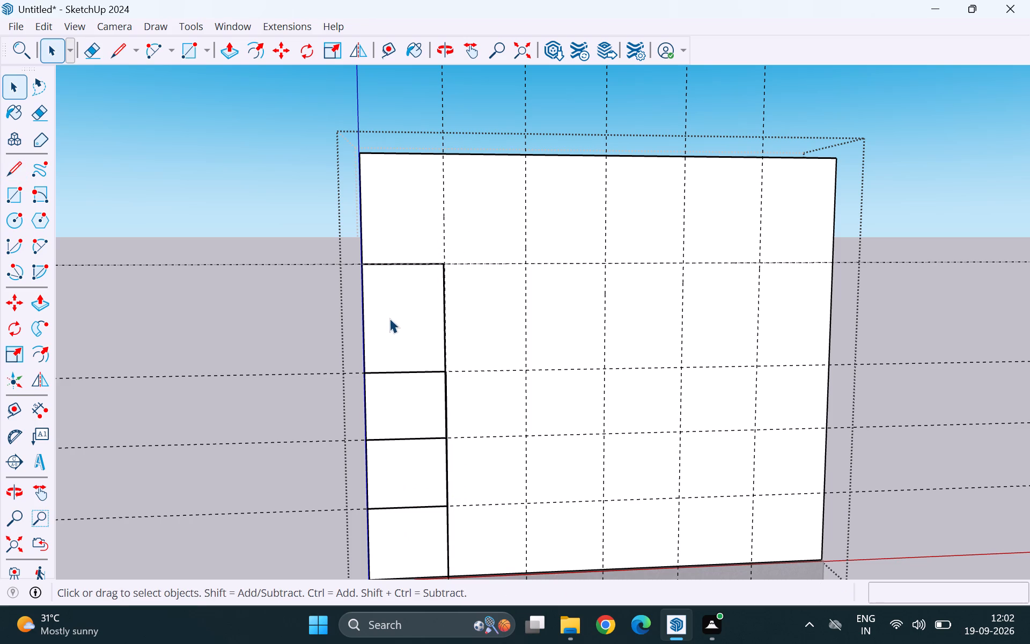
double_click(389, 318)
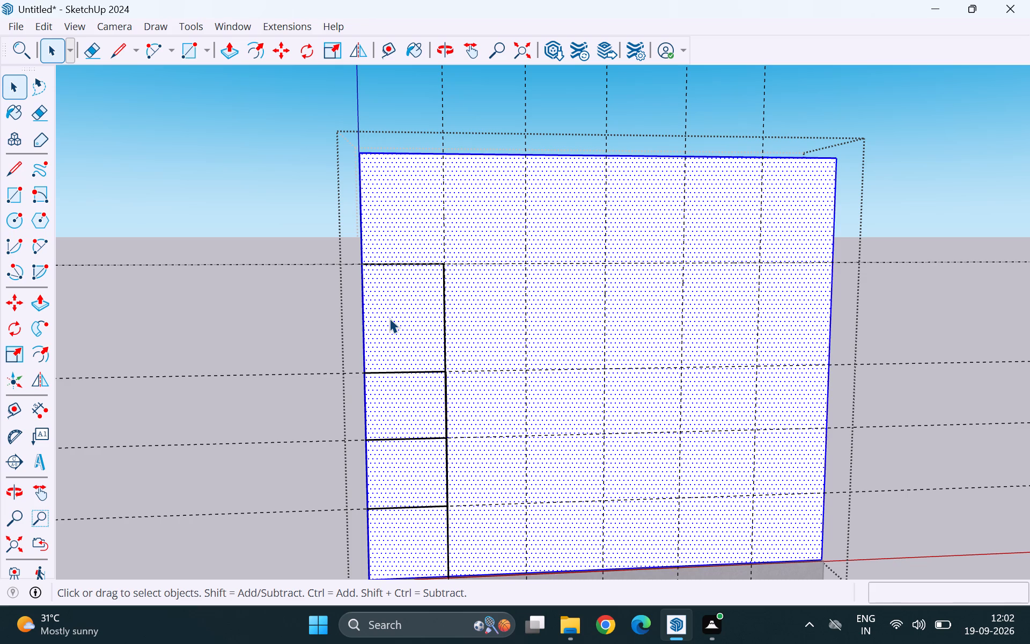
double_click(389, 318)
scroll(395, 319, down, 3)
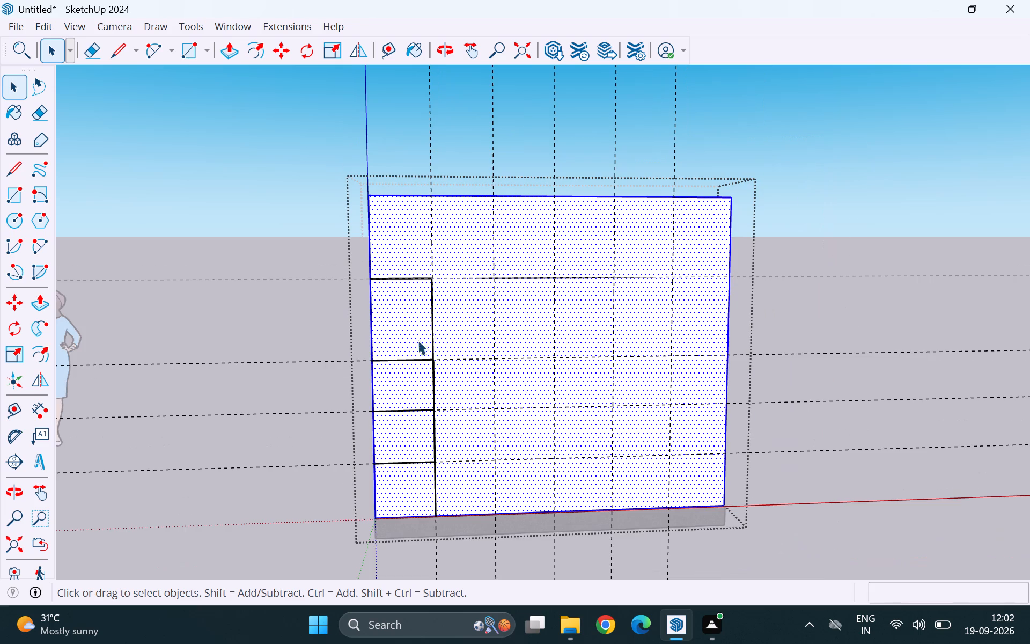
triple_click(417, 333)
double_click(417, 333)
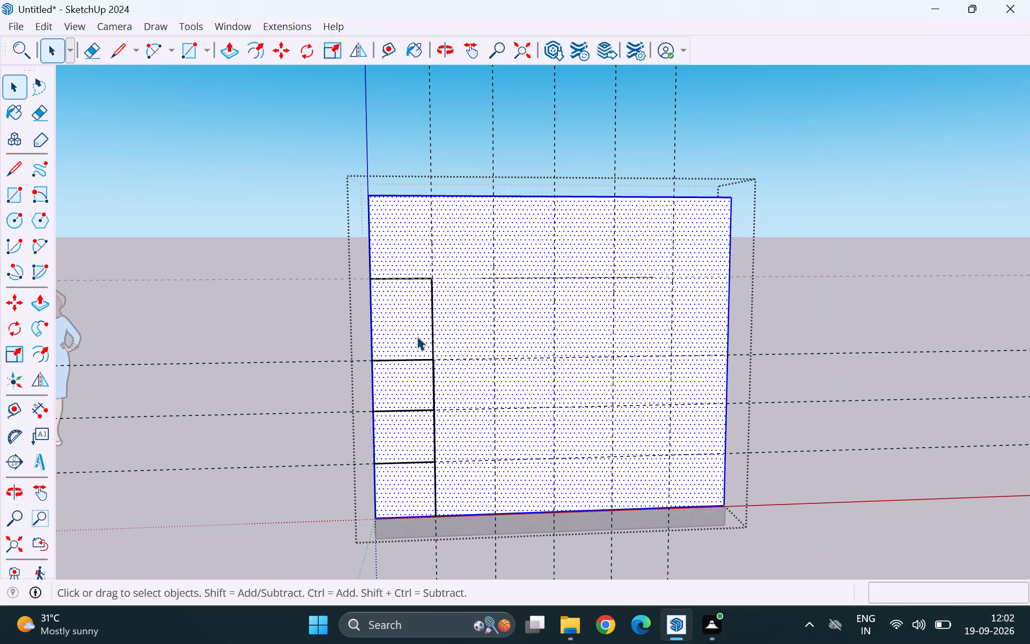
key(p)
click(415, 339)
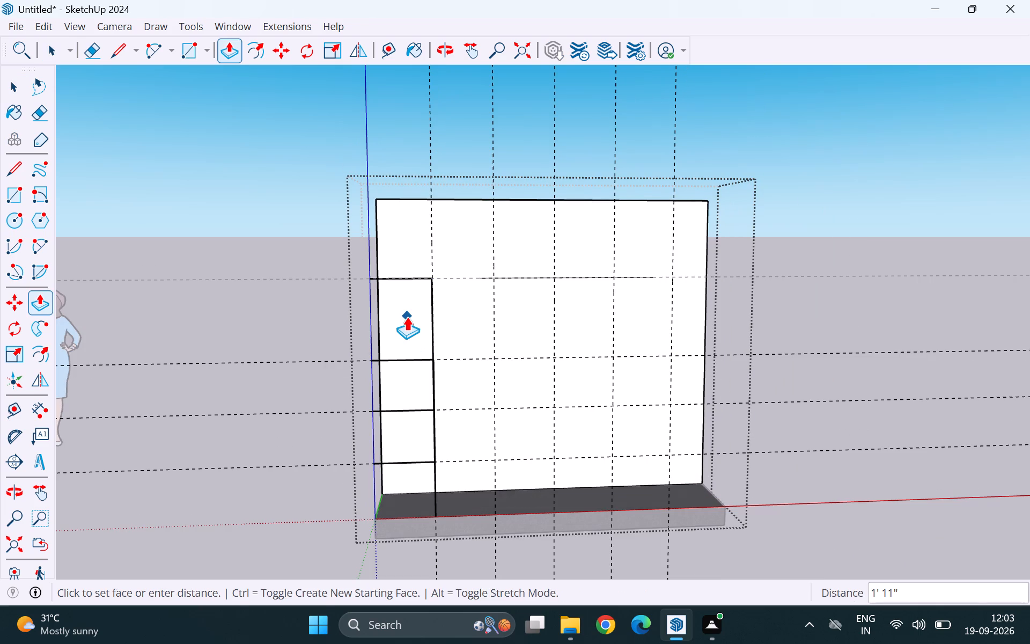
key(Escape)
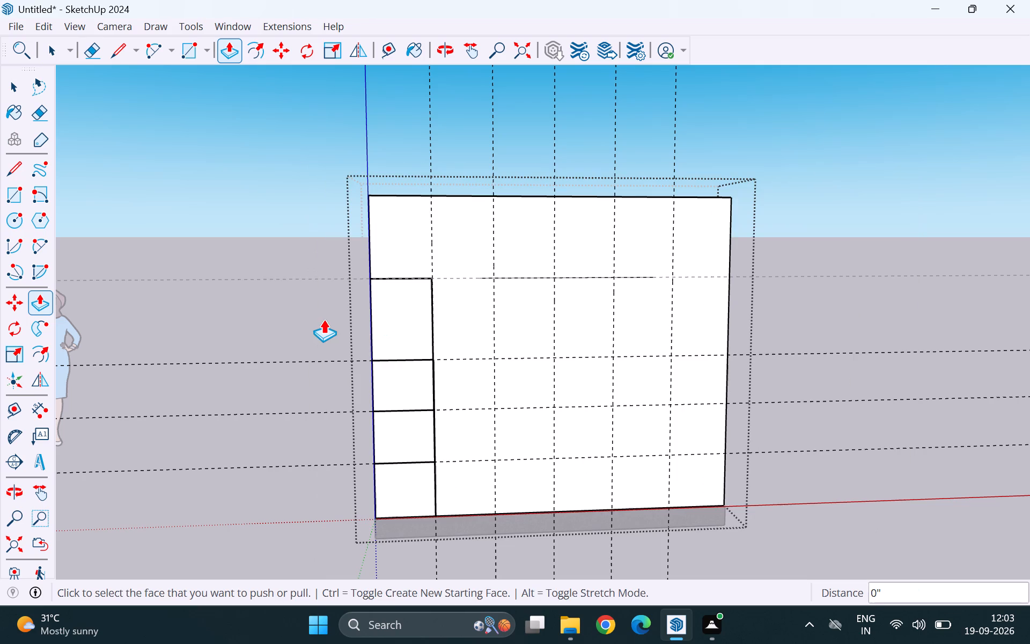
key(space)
Leave and reopen the wardrobe group, then check from several angles whether the top compartment selects separately from the front face.
scroll(345, 352, down, 9)
middle_drag(345, 397, 516, 413)
scroll(506, 415, up, 1)
click(669, 288)
scroll(421, 358, up, 5)
click(411, 370)
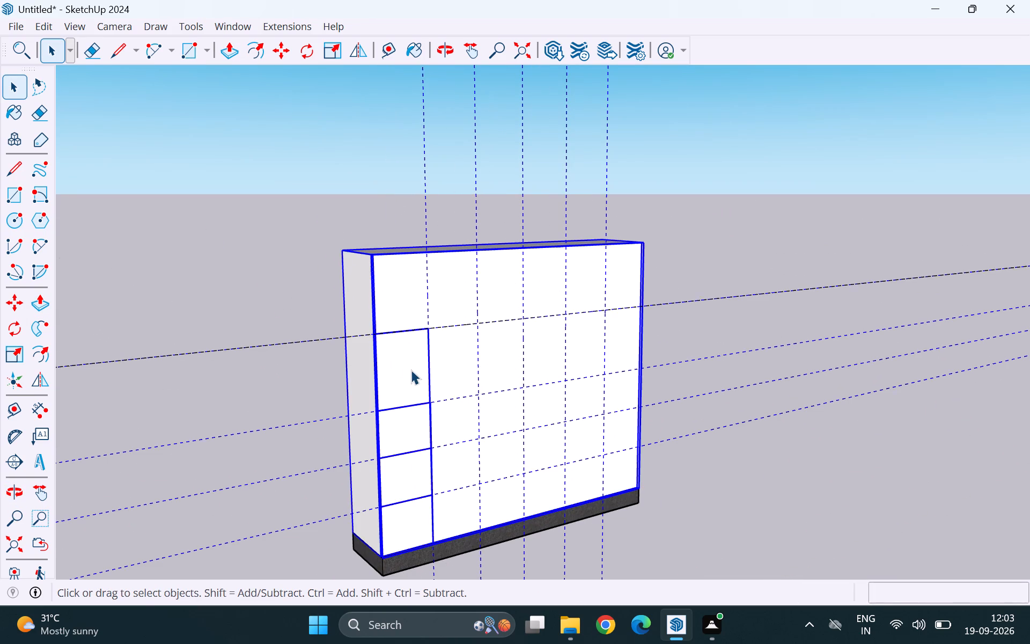
double_click(411, 370)
click(400, 371)
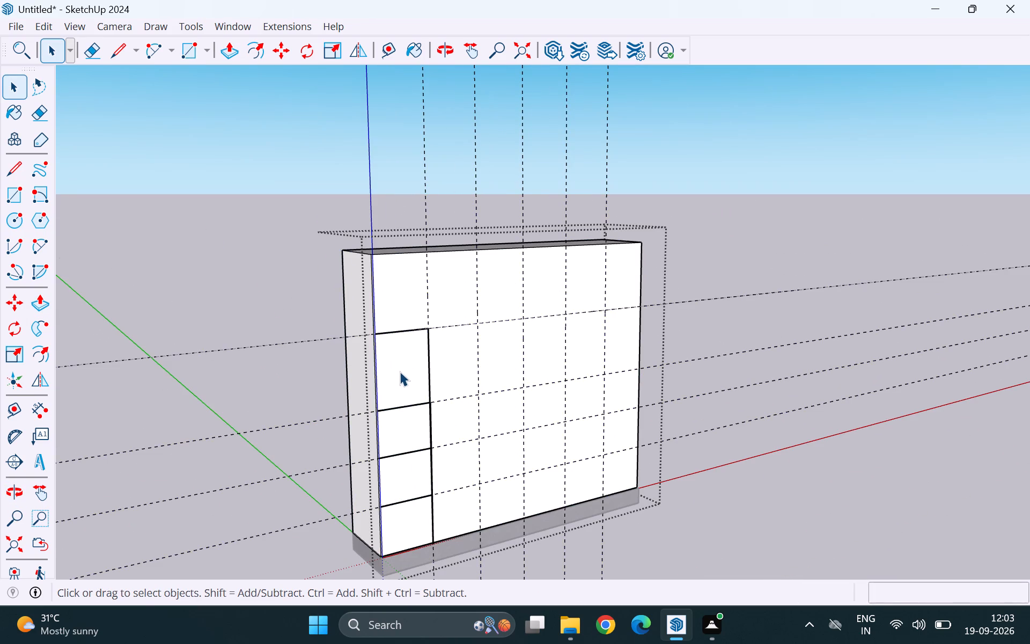
double_click(400, 371)
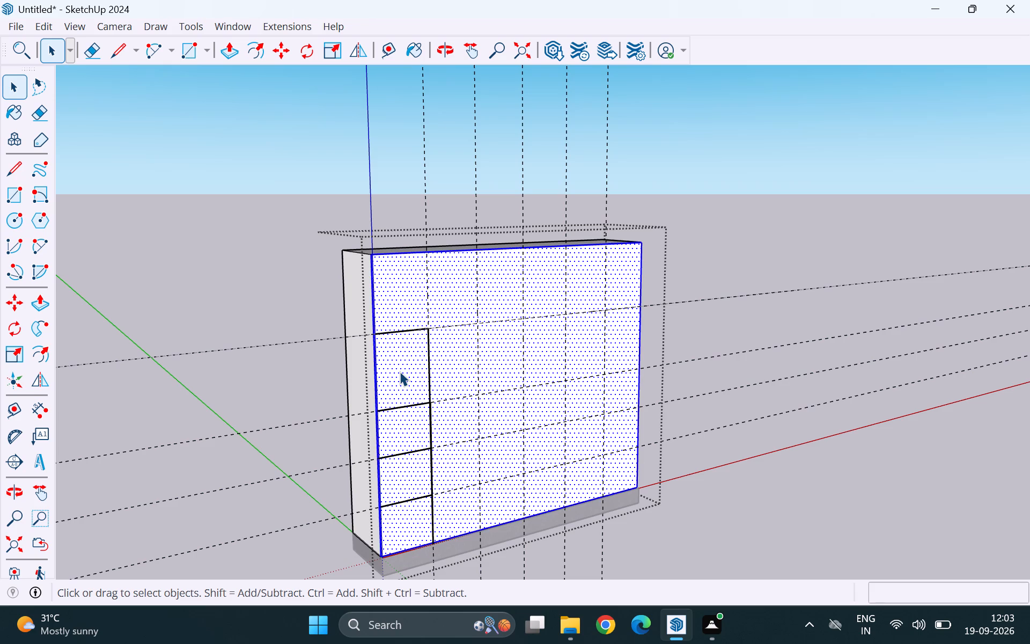
scroll(363, 383, up, 1)
middle_drag(363, 383, 521, 401)
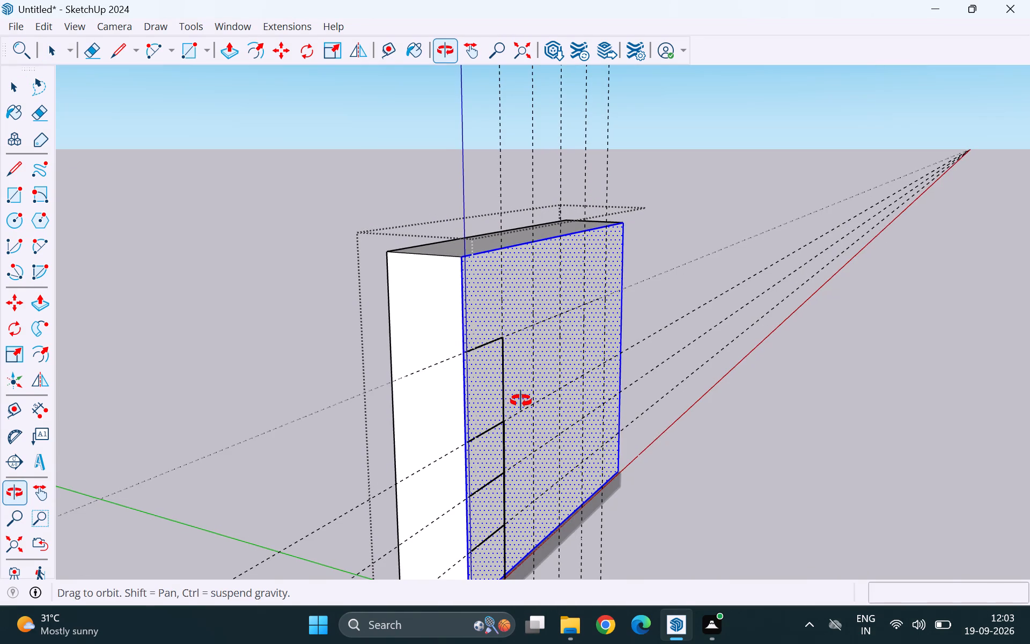
middle_drag(521, 401, 273, 419)
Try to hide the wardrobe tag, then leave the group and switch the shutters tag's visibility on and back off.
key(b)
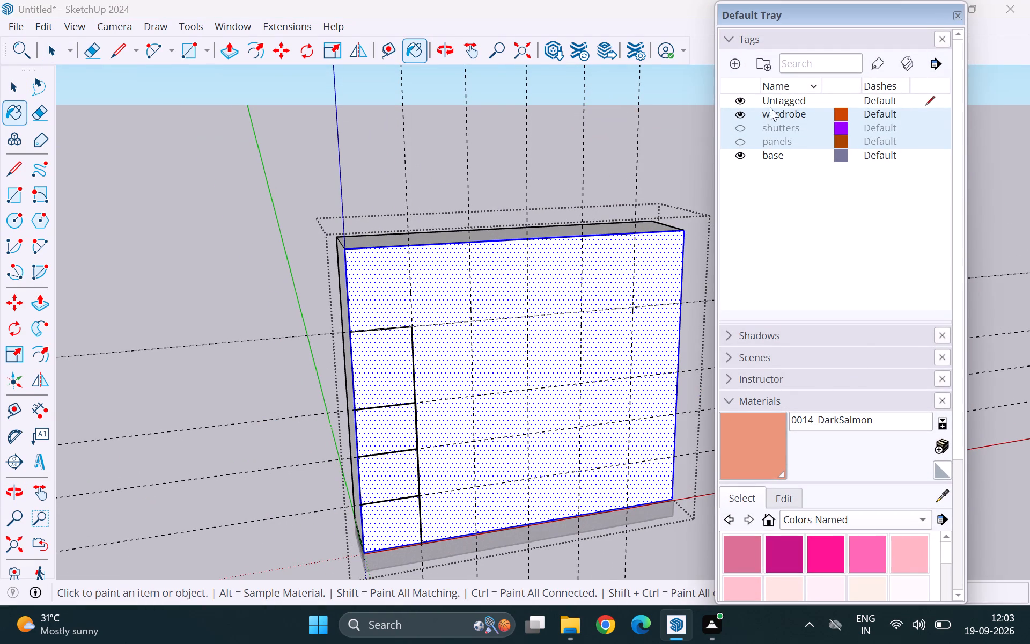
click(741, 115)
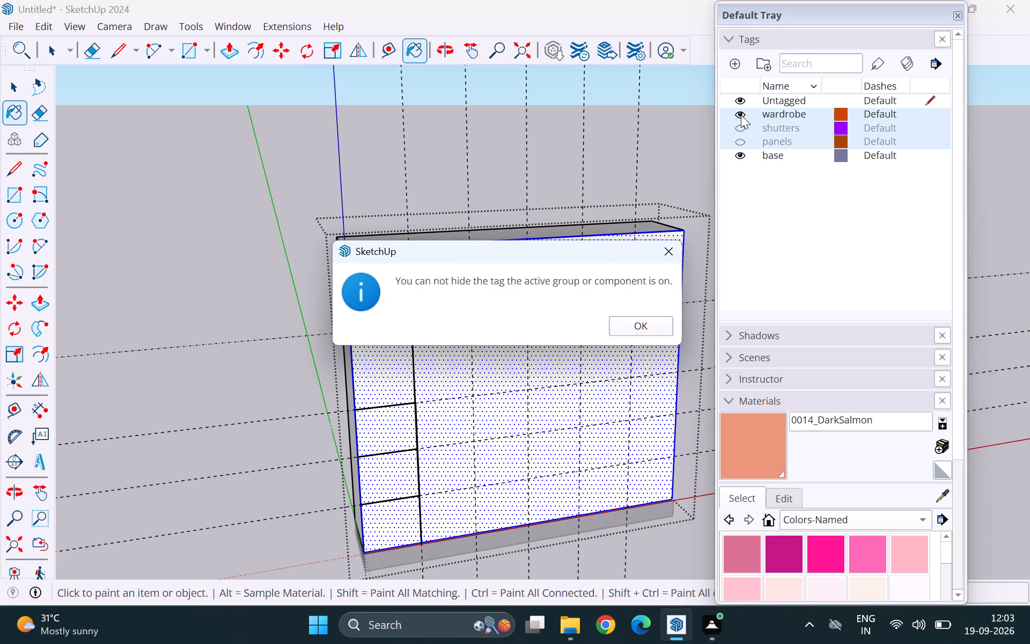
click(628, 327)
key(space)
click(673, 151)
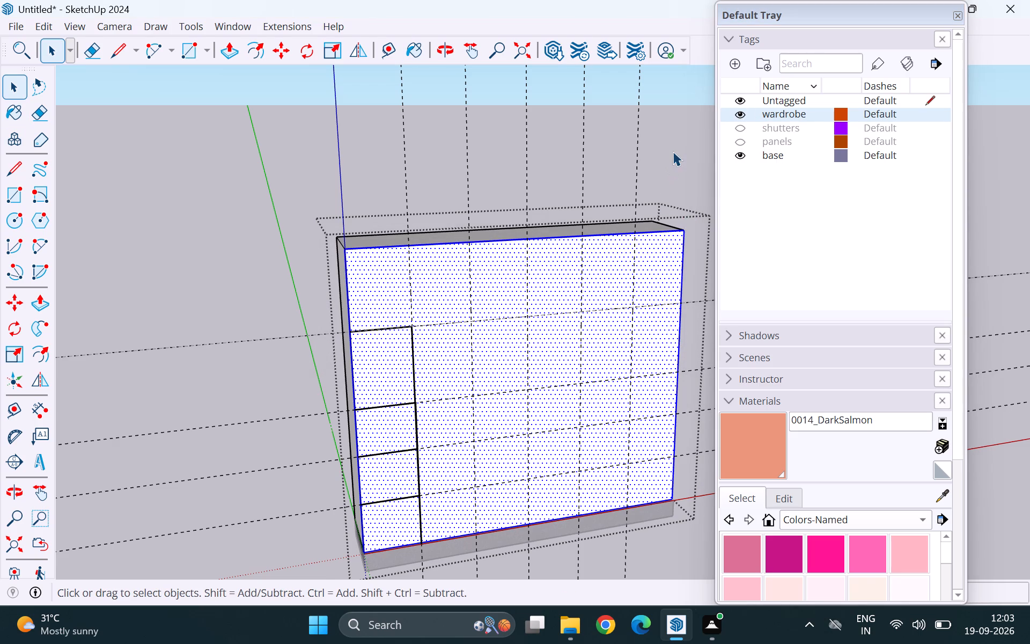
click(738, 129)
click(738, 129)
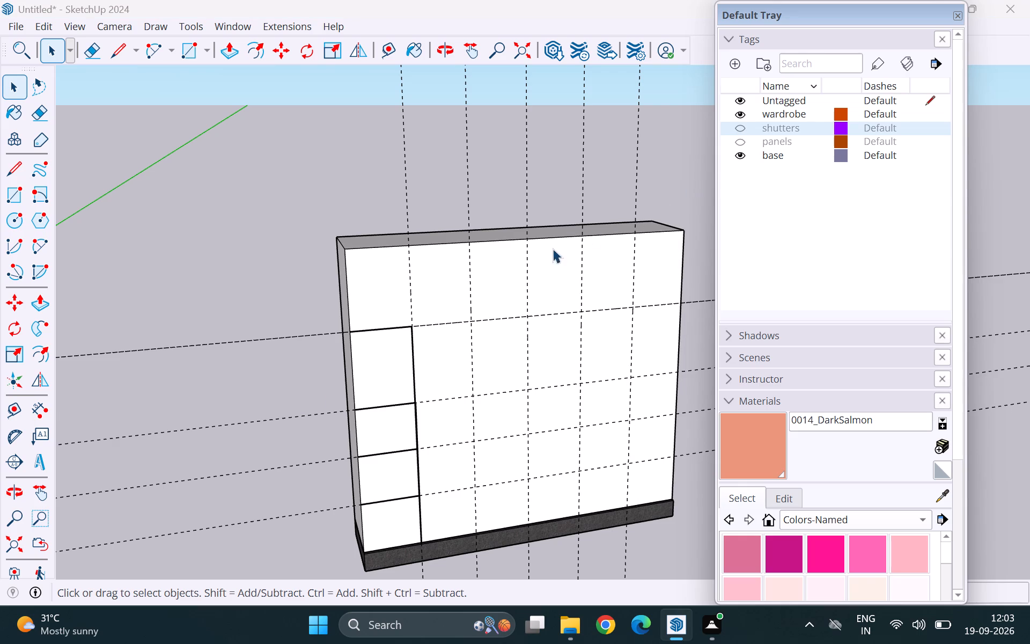
Collapse the Materials section and shift the Default Tray aside to free more of the drawing area.
click(772, 404)
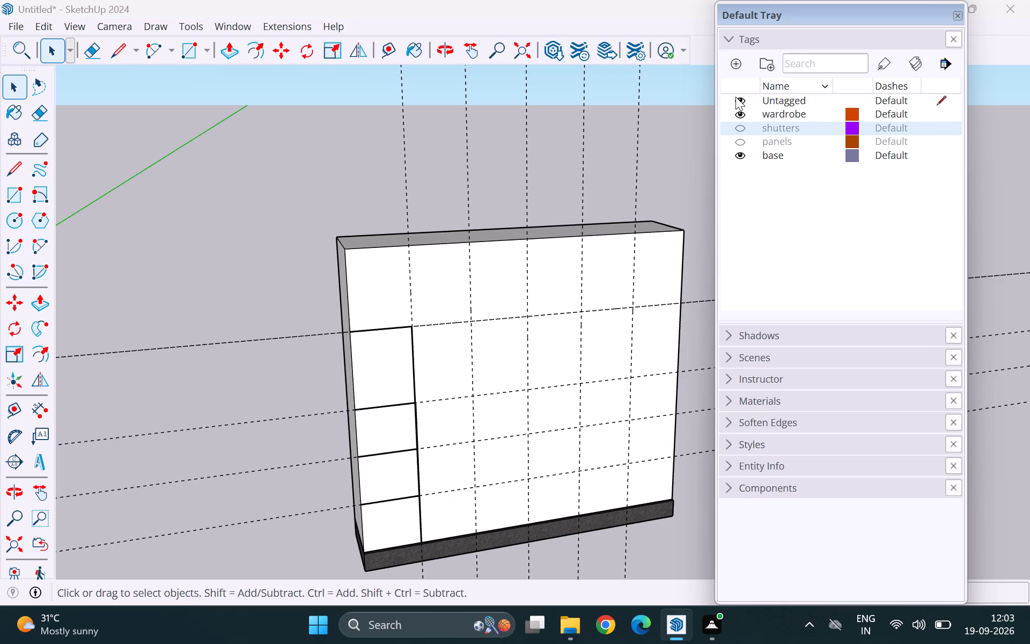
drag(755, 10, 833, 30)
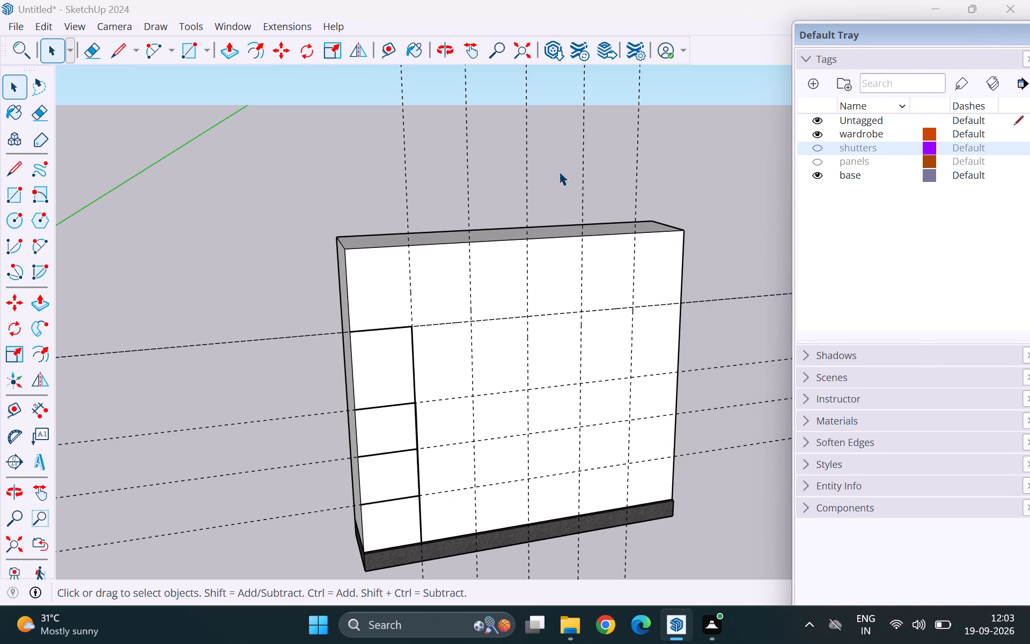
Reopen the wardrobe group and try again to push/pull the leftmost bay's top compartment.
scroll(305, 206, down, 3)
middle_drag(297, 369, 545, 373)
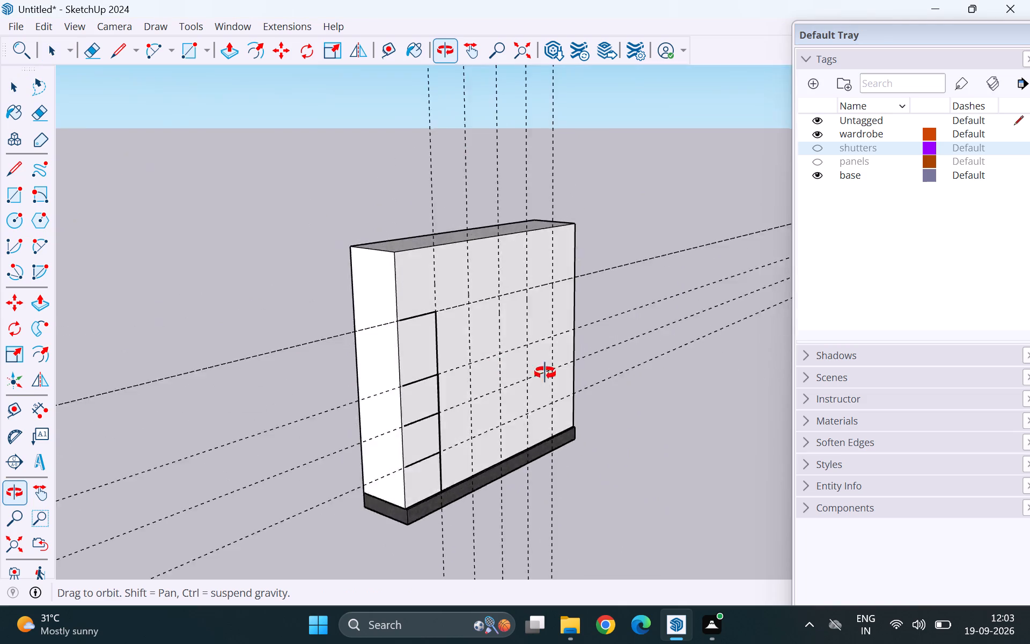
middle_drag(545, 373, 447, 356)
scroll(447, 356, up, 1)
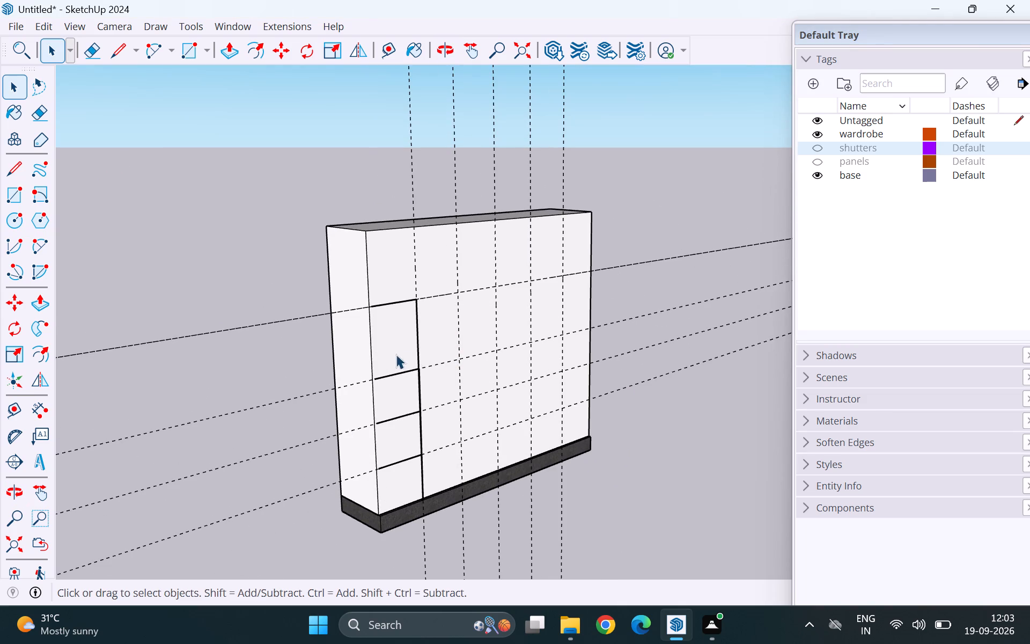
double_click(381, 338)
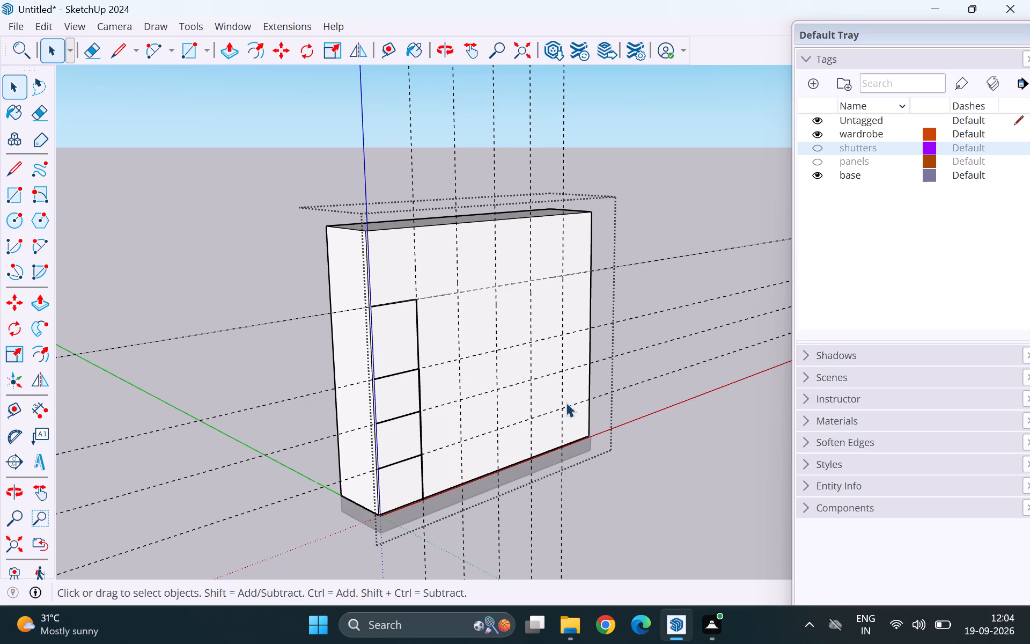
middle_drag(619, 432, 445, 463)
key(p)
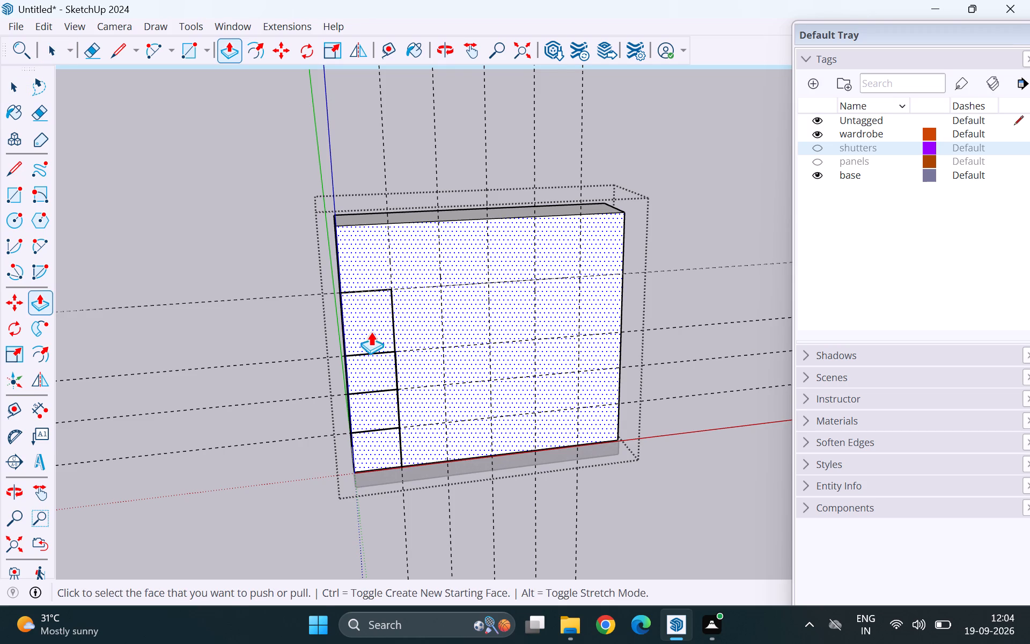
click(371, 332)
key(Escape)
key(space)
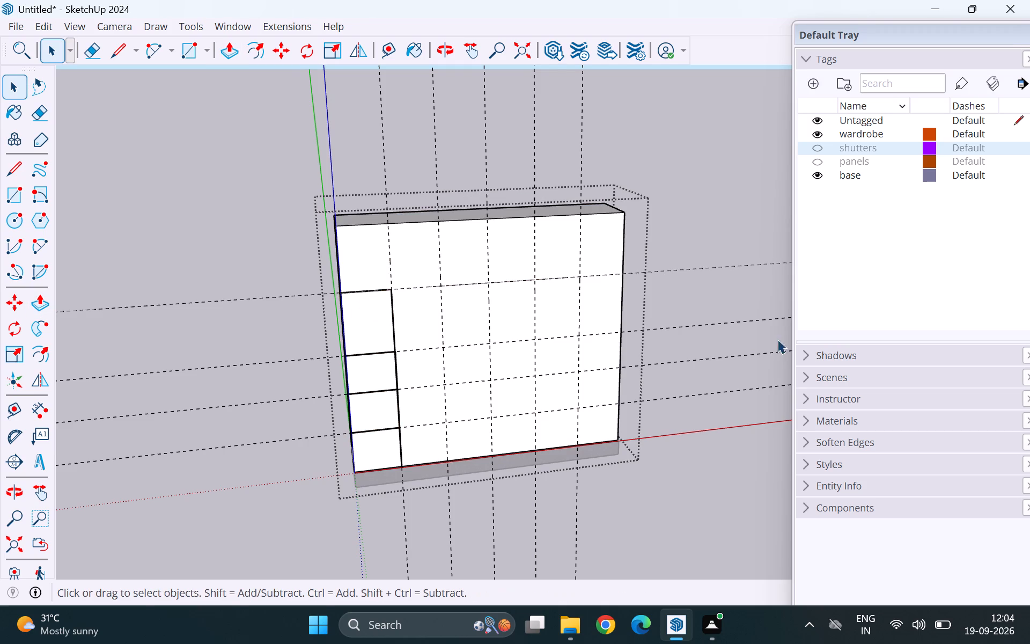
Undo the leftmost bay's lines and all the horizontal guides, back to the wardrobe with only its vertical guides.
click(723, 223)
scroll(598, 297, down, 4)
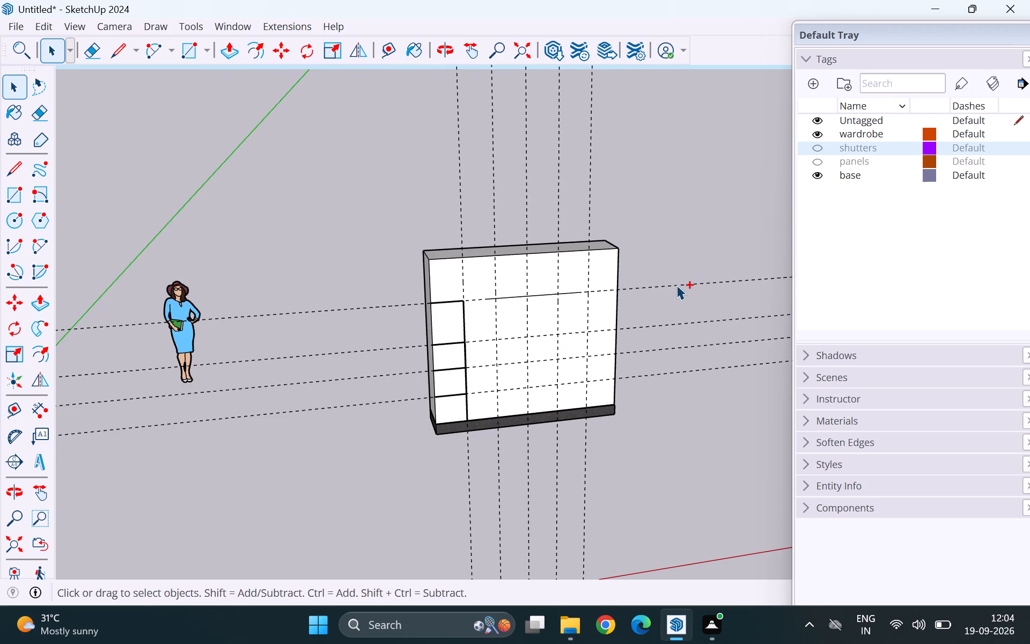
key(ctrl+z)
key(ctrl+z)
key(ctrl+z)
key(ctrl+z)
key(ctrl+z)
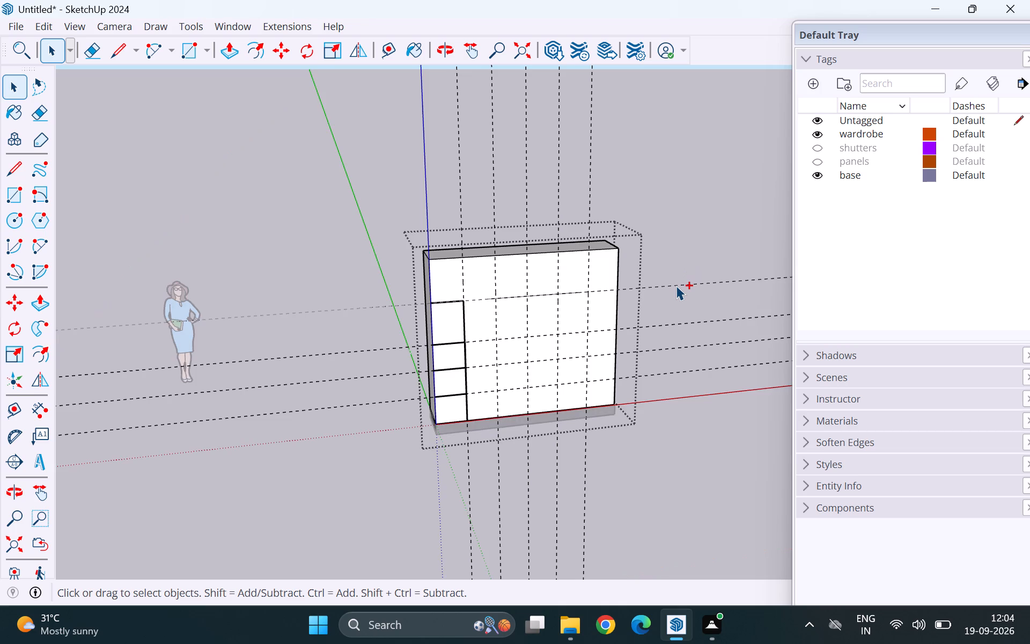
key(ctrl+z)
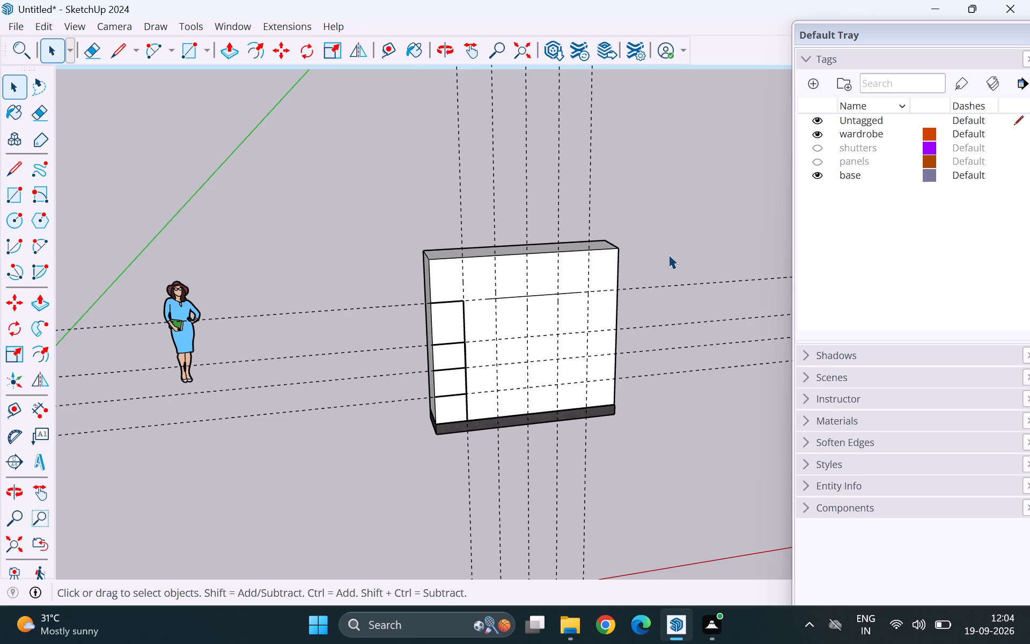
key(ctrl+z)
key(ctrl+z)
key(ctrl+z)
key(ctrl+z)
key(ctrl+z)
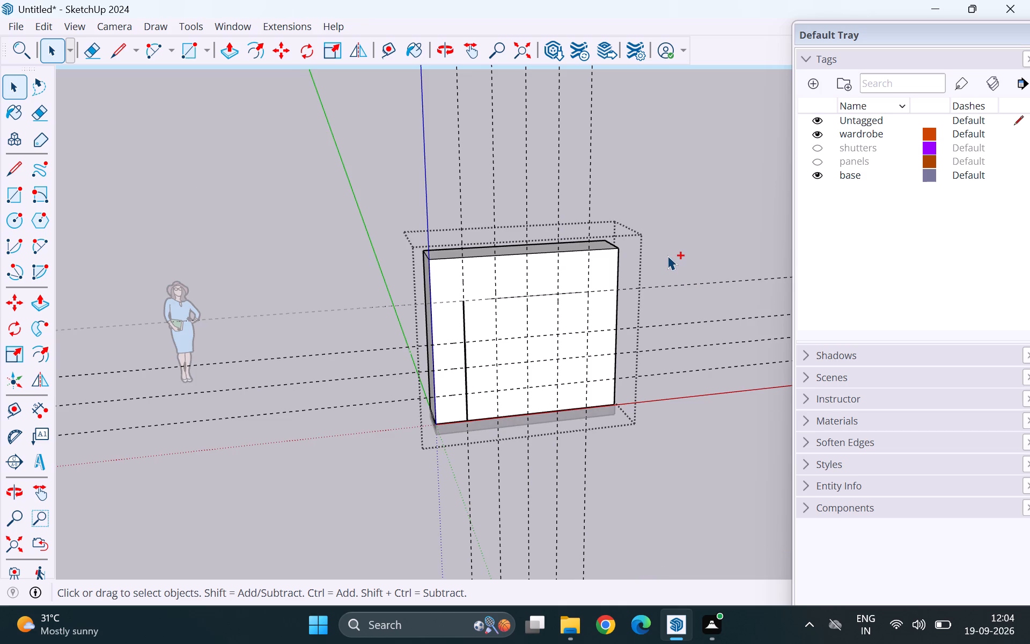
key(ctrl+z)
key(ctrl+z)
key(ctrl+z)
key(ctrl+z)
key(ctrl+z)
key(ctrl+z)
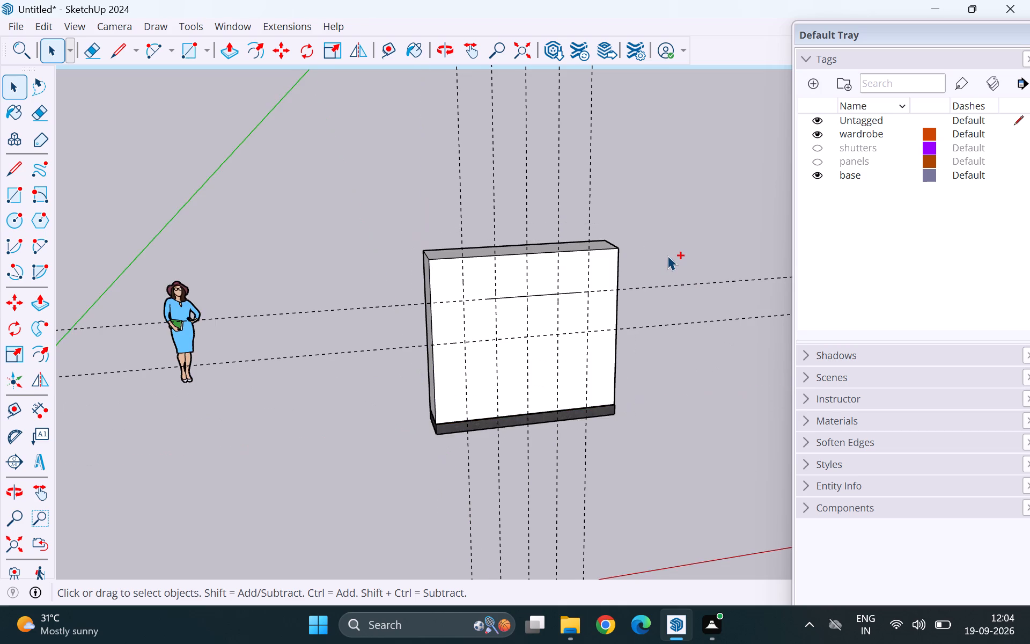
key(ctrl+z)
key(ctrl+z)
key(ctrl+z)
key(ctrl+z)
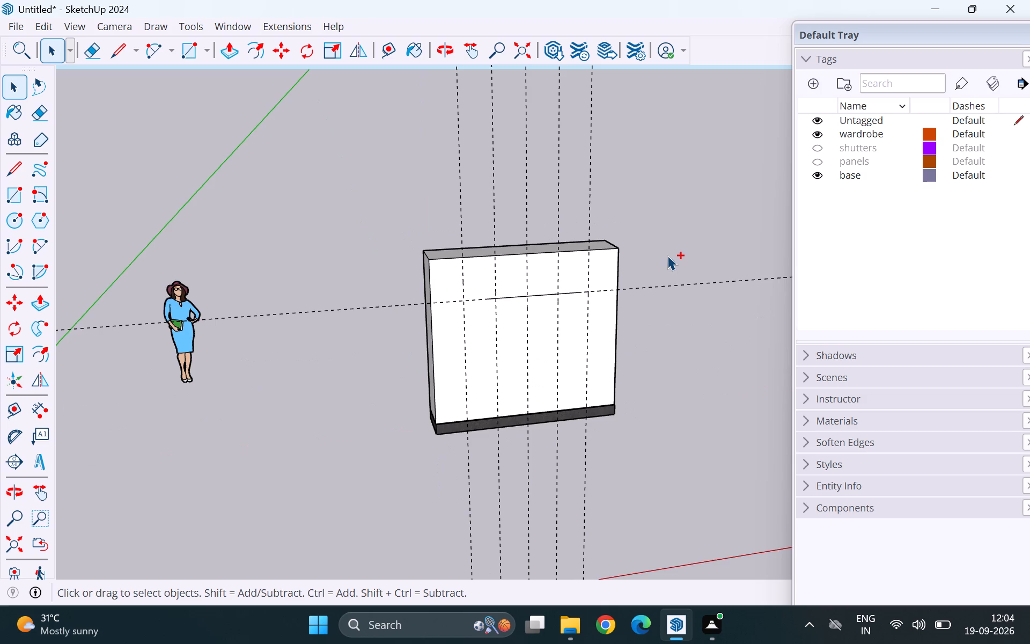
key(ctrl+z)
key(ctrl+z)
key(ctrl+z)
key(ctrl+z)
key(ctrl+z)
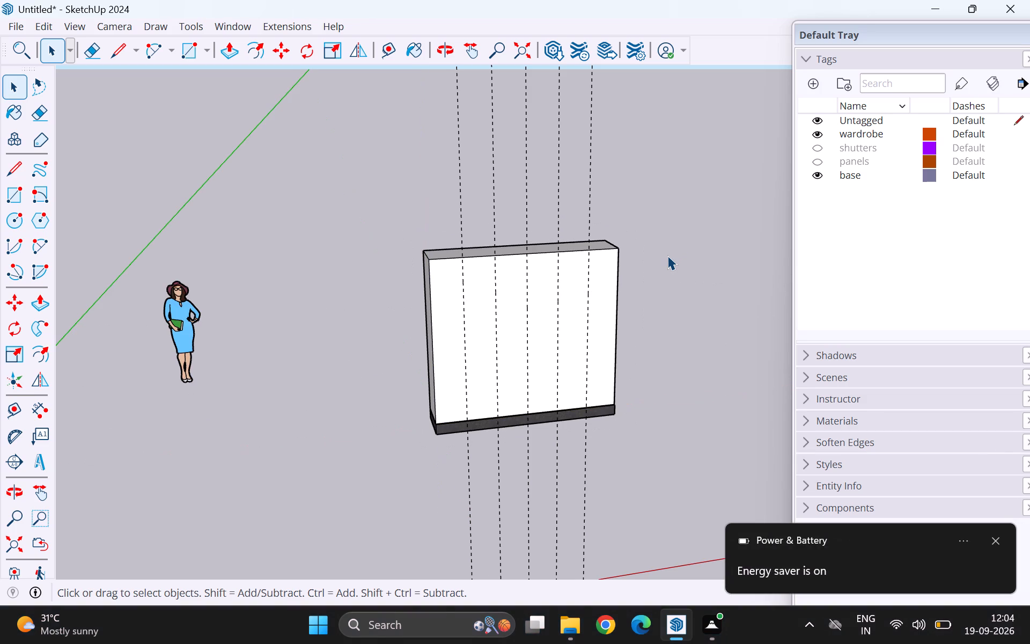
click(997, 542)
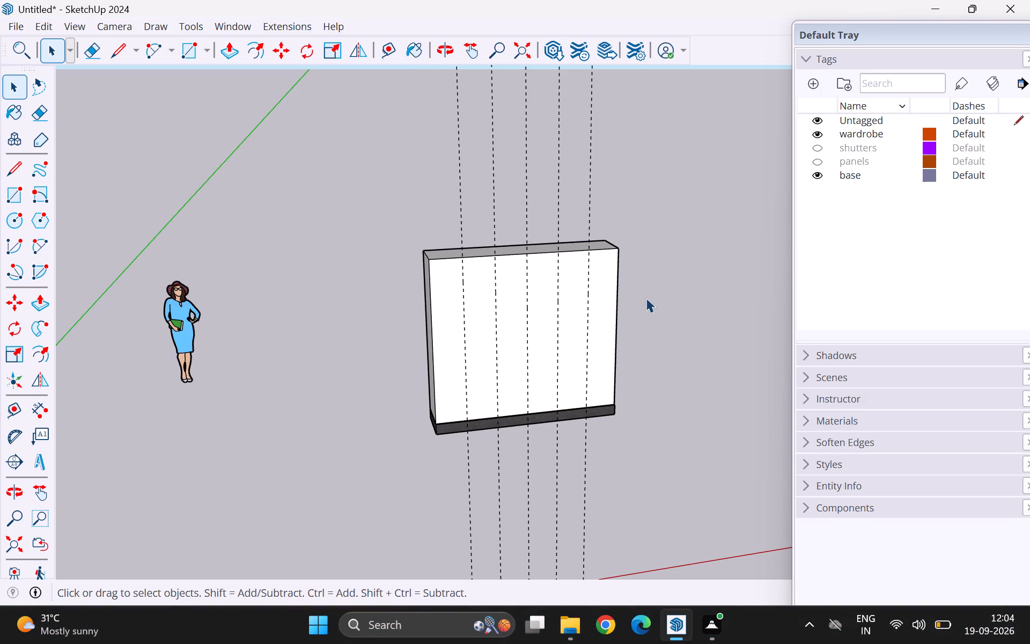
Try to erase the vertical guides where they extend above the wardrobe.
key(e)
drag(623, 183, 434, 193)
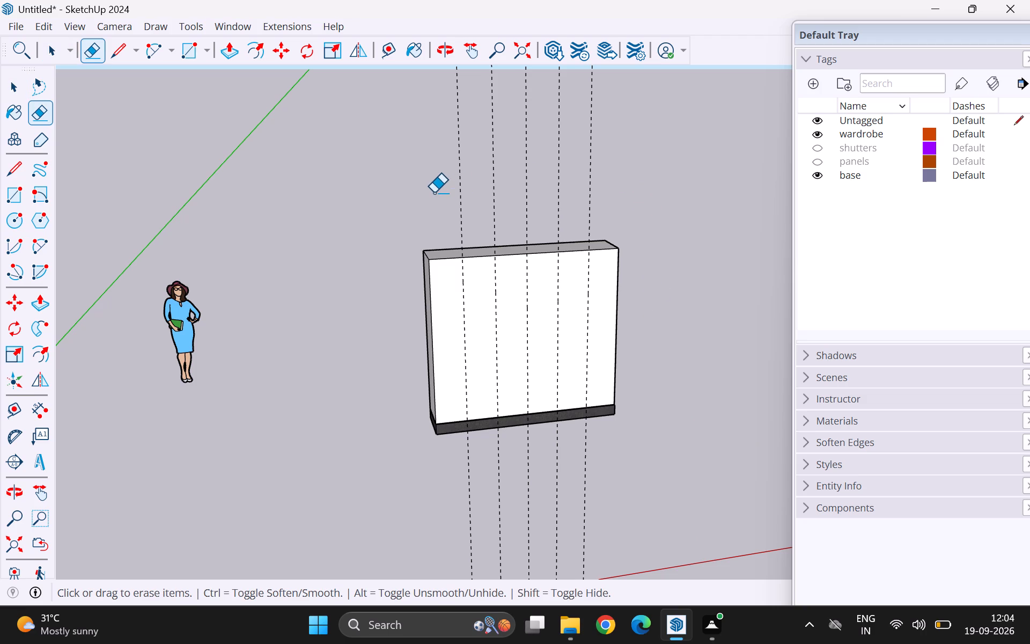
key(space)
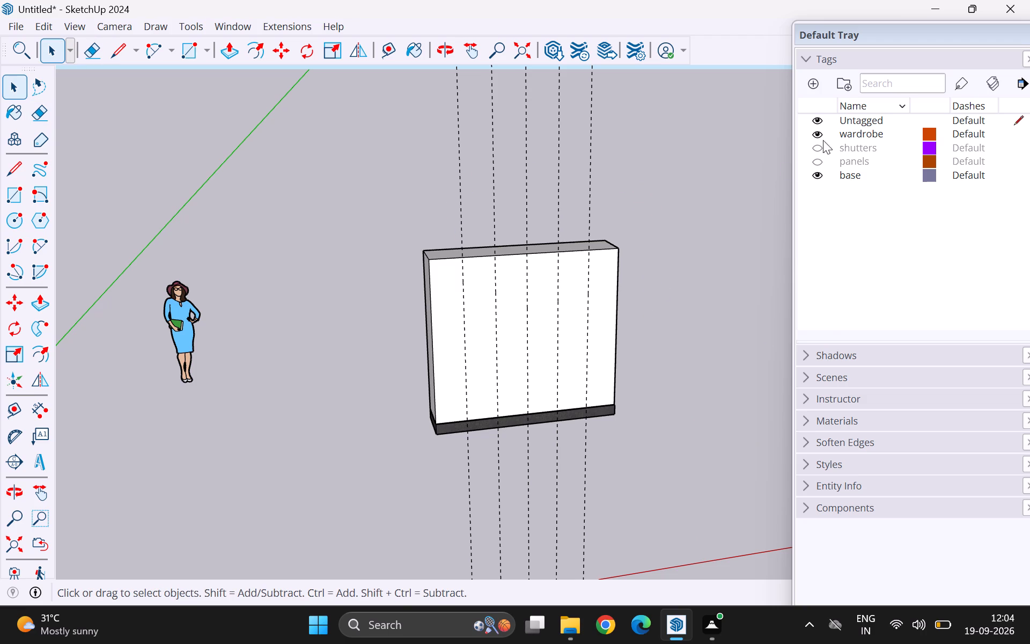
Explode the wardrobe group.
click(607, 301)
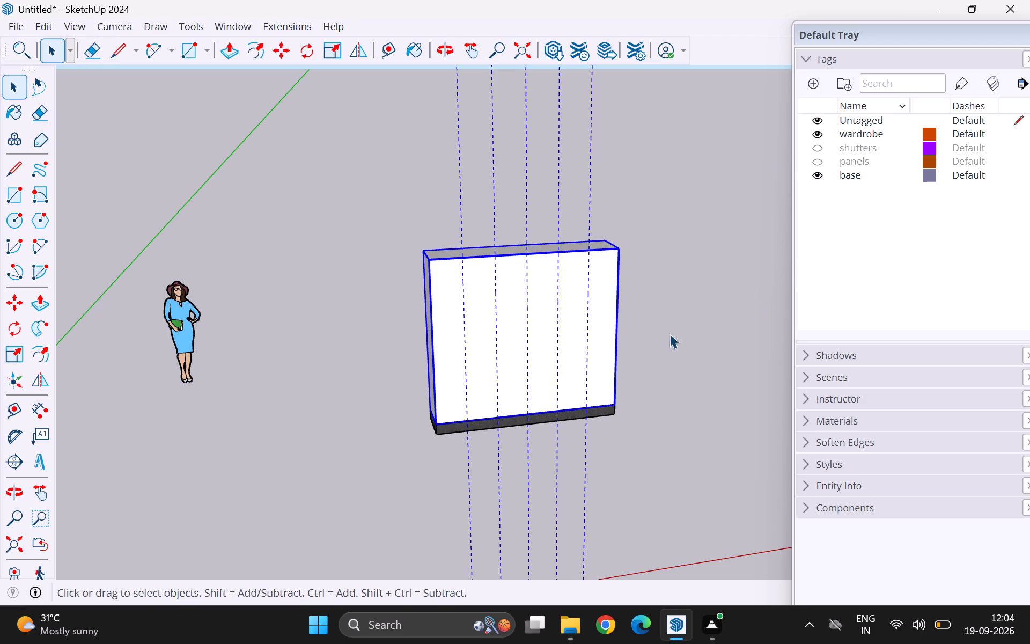
middle_drag(673, 342, 437, 382)
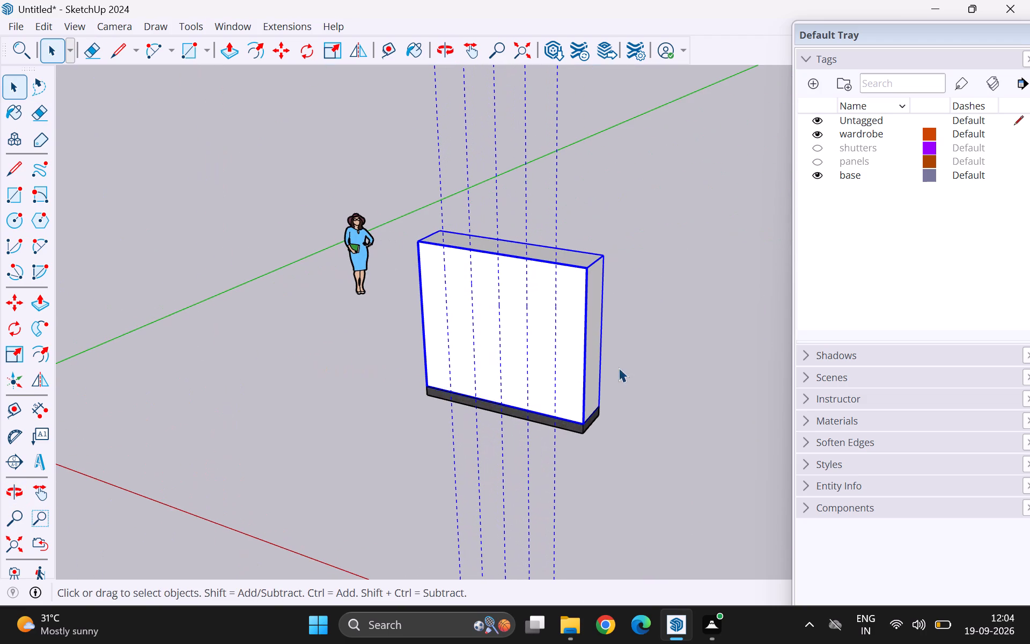
right_click(567, 350)
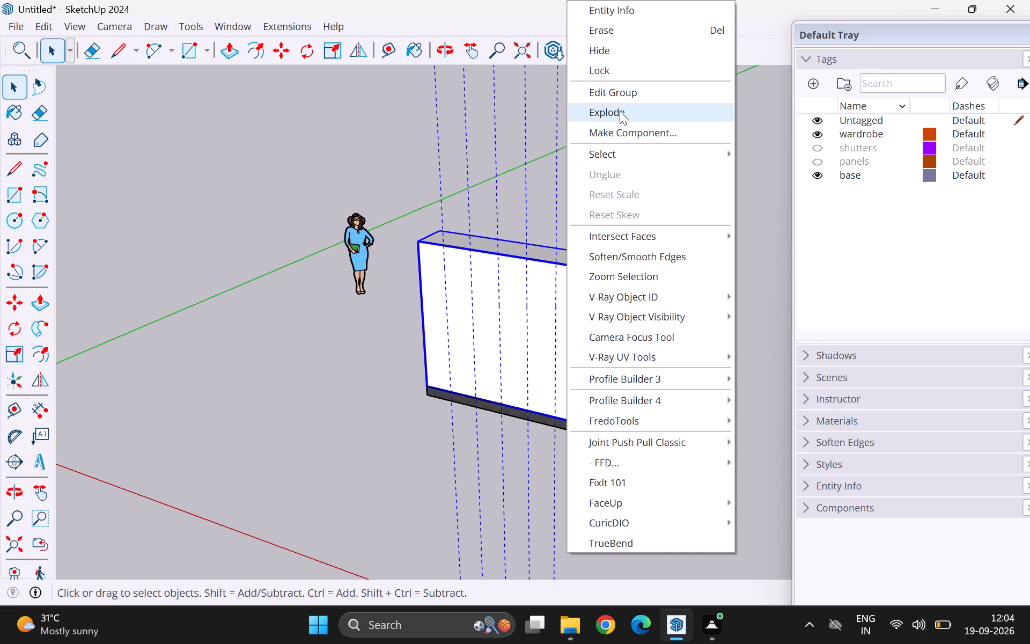
click(624, 112)
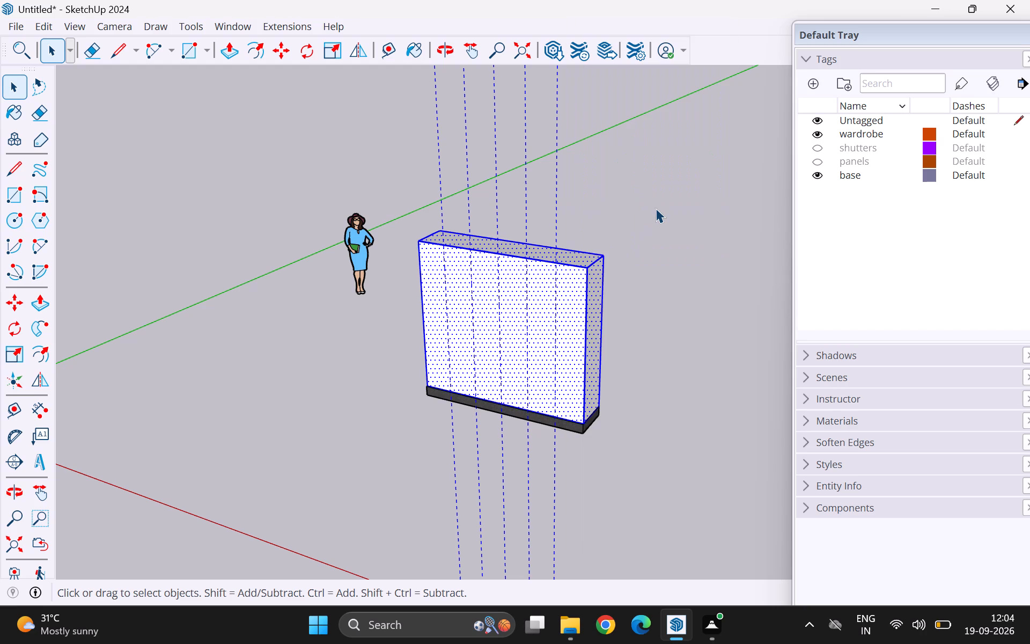
click(656, 208)
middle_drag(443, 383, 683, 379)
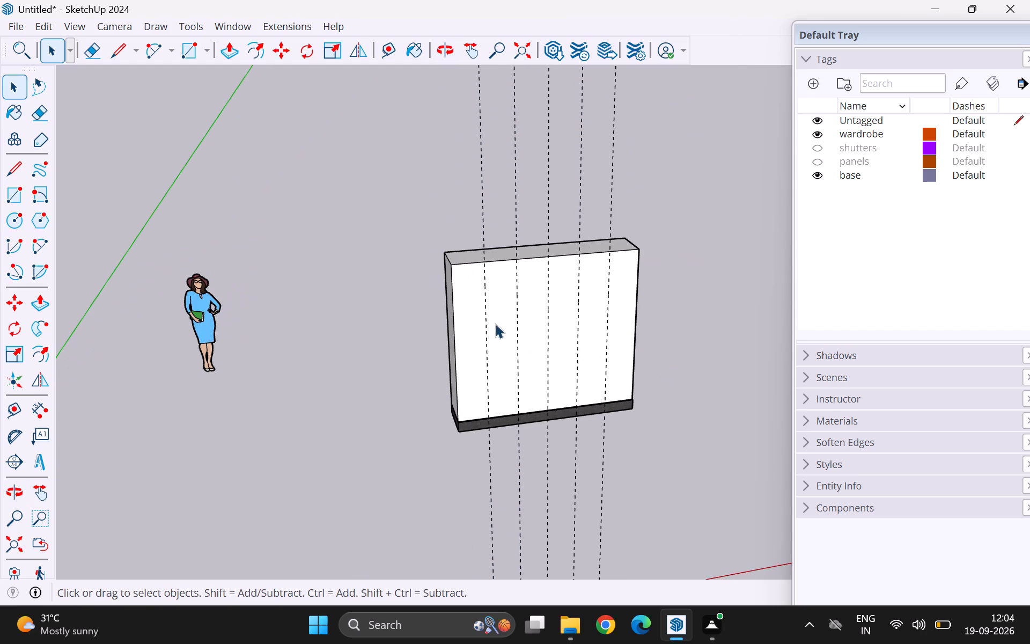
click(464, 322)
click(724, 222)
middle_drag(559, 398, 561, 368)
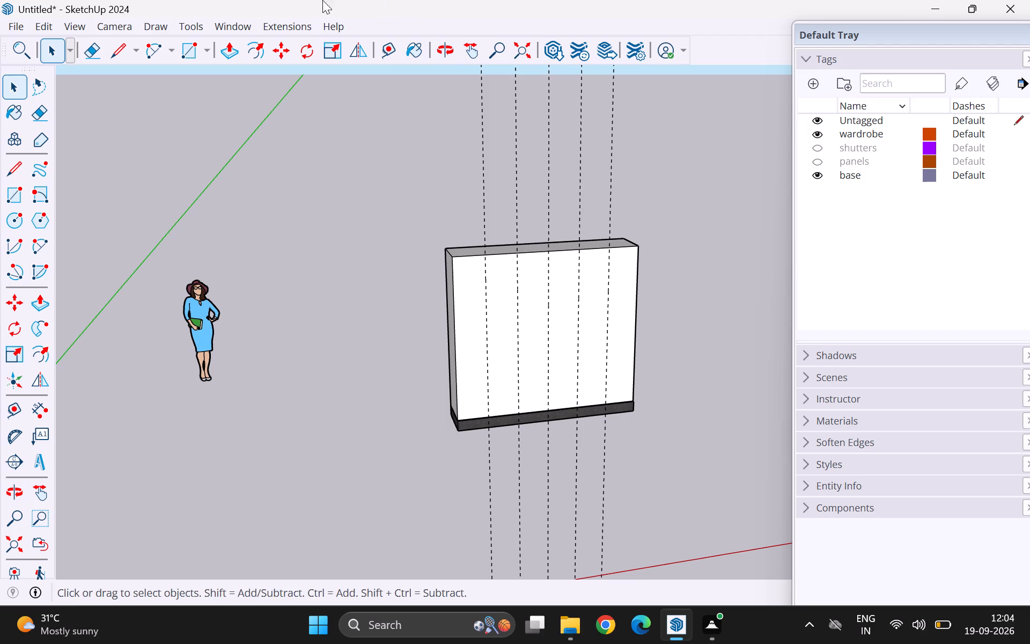
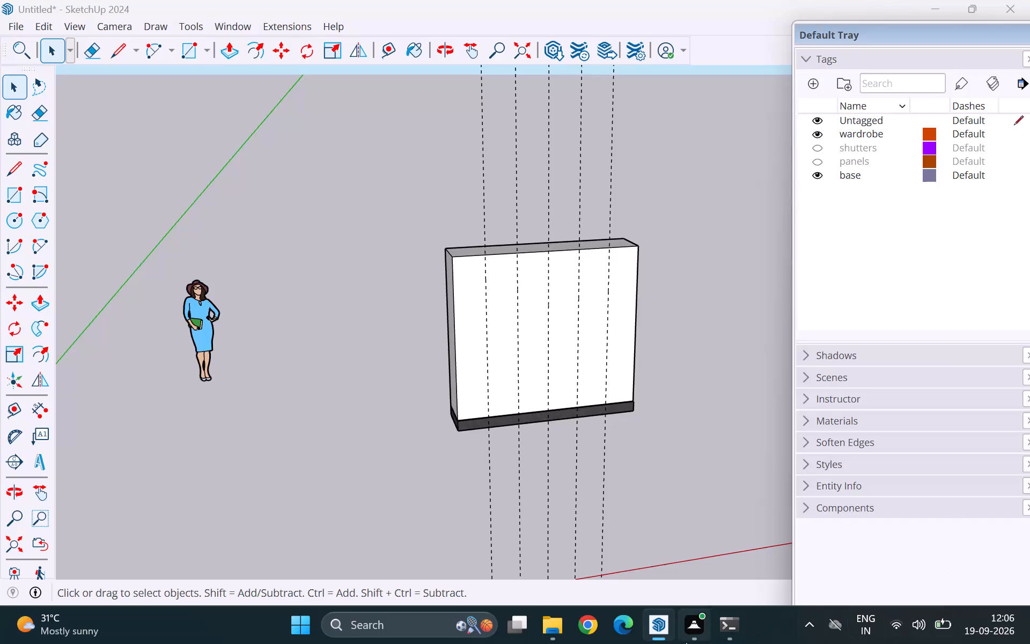
Close the open terminal window.
right_click(723, 627)
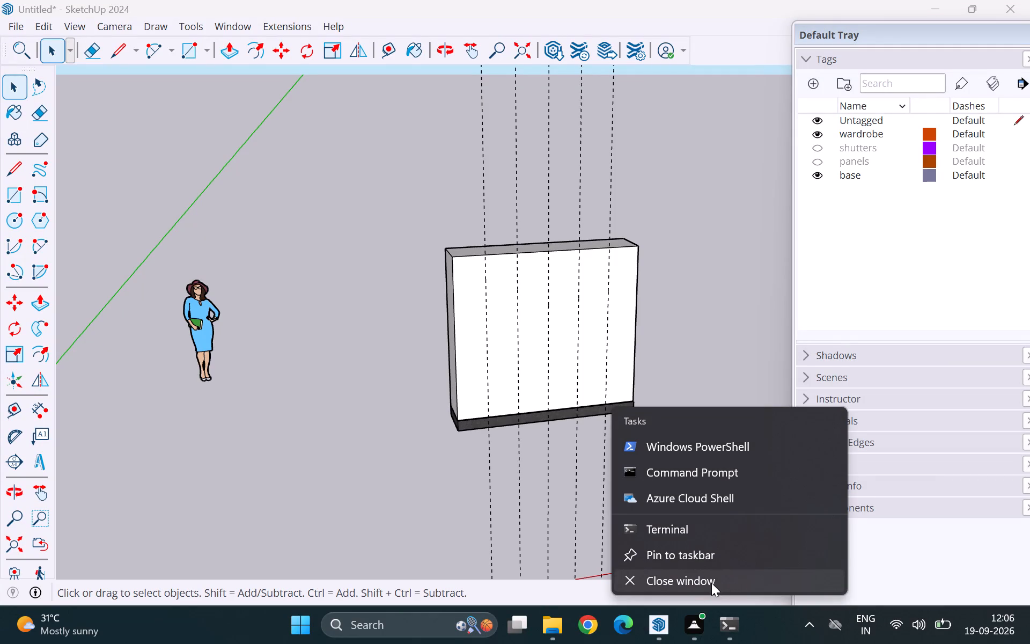
click(711, 583)
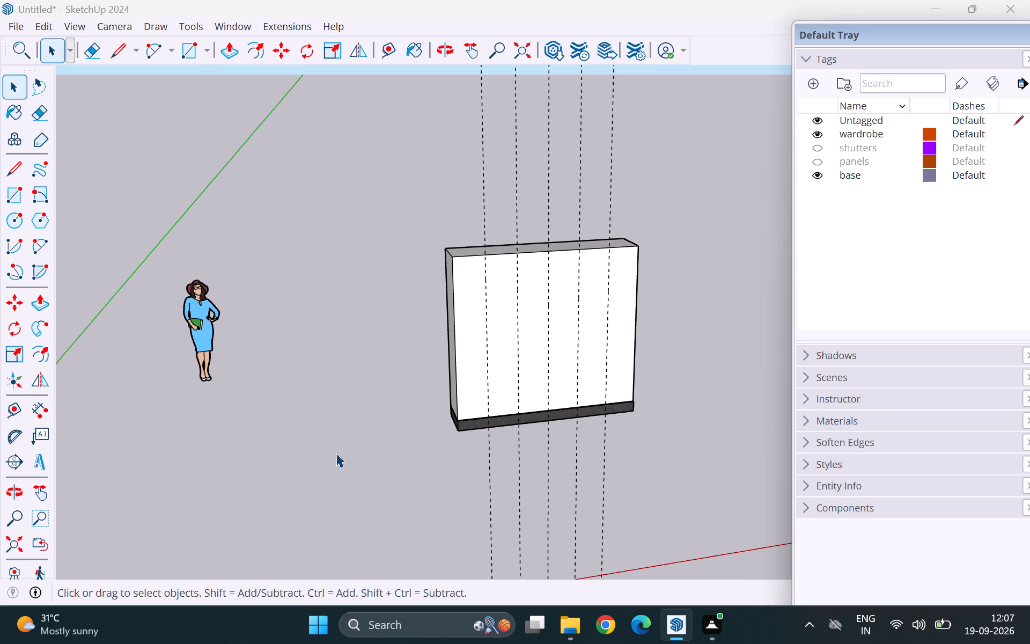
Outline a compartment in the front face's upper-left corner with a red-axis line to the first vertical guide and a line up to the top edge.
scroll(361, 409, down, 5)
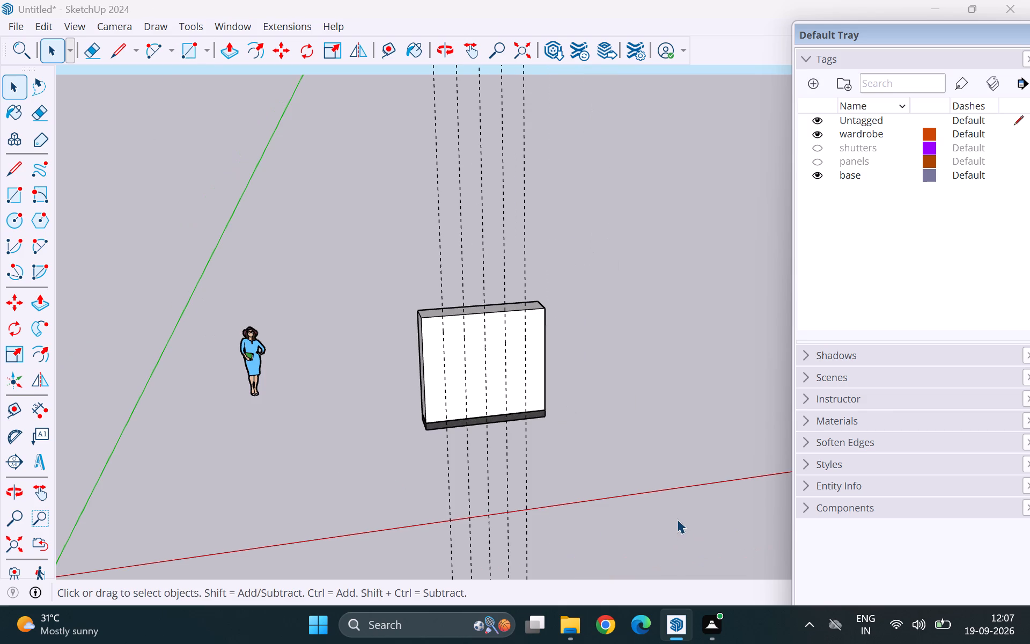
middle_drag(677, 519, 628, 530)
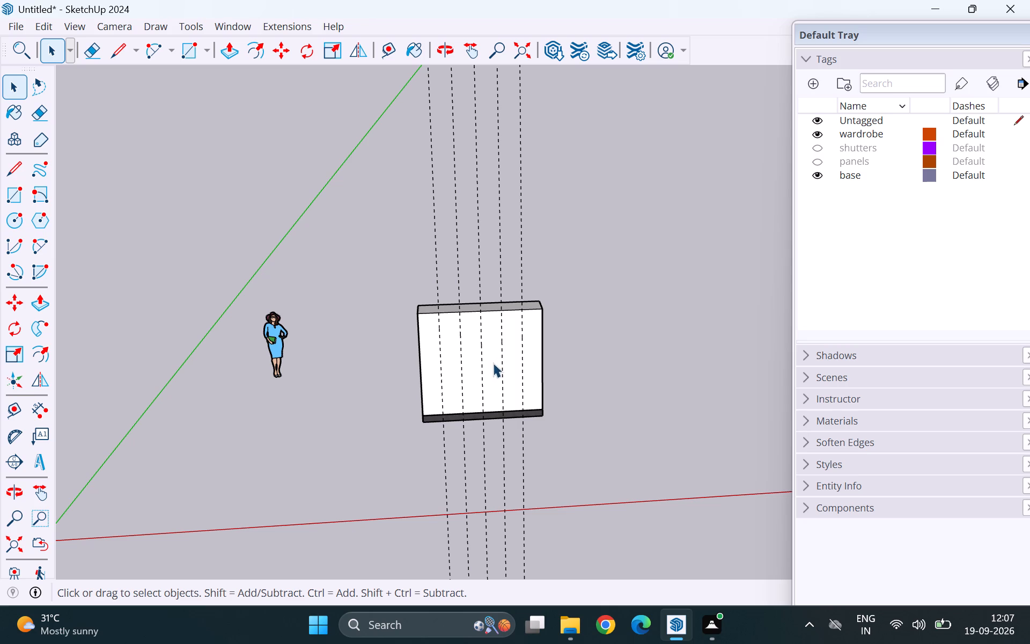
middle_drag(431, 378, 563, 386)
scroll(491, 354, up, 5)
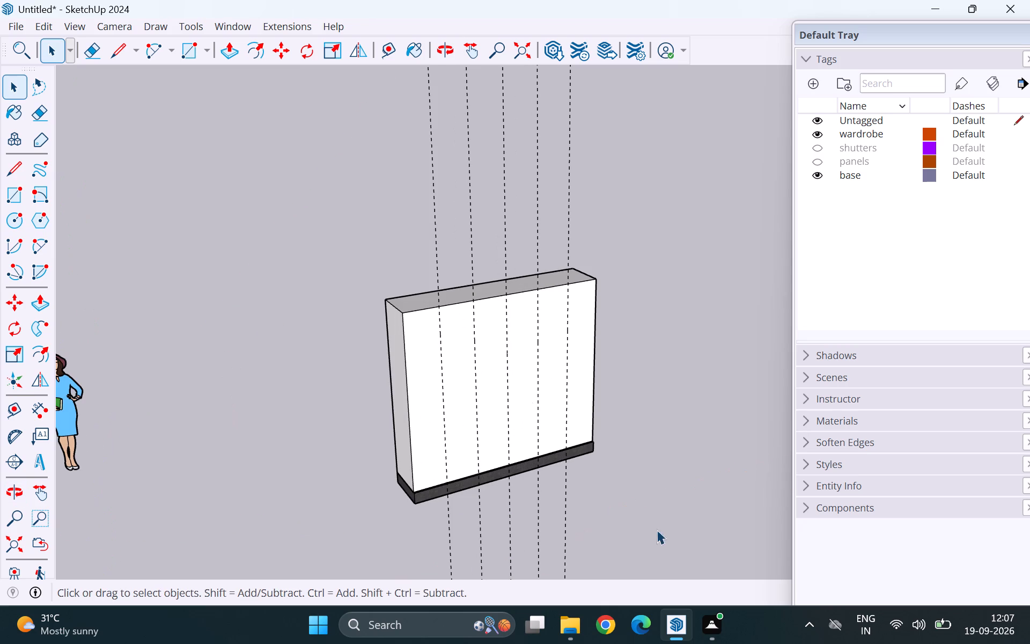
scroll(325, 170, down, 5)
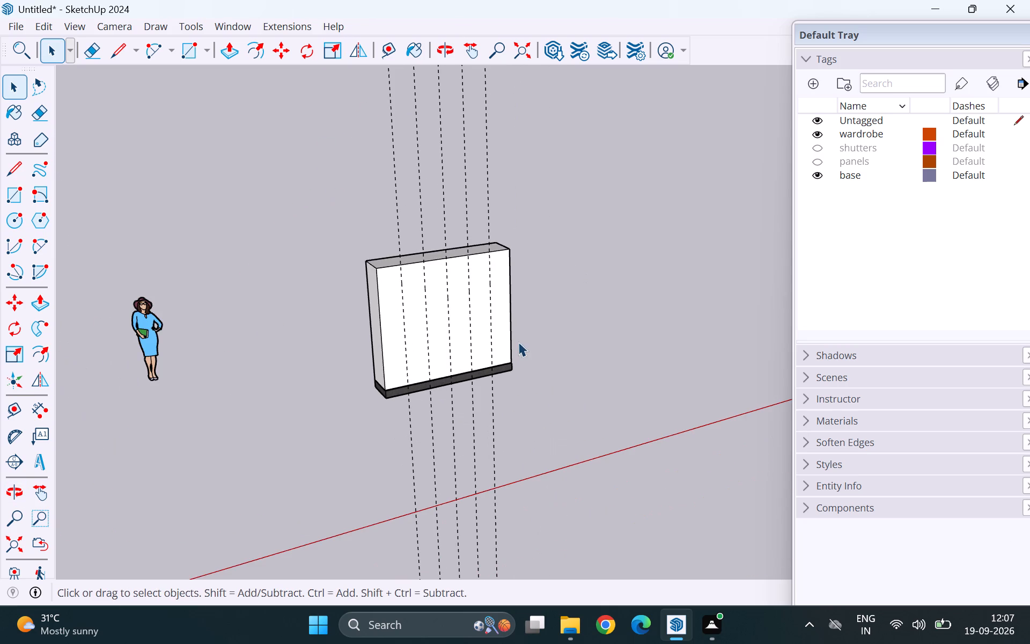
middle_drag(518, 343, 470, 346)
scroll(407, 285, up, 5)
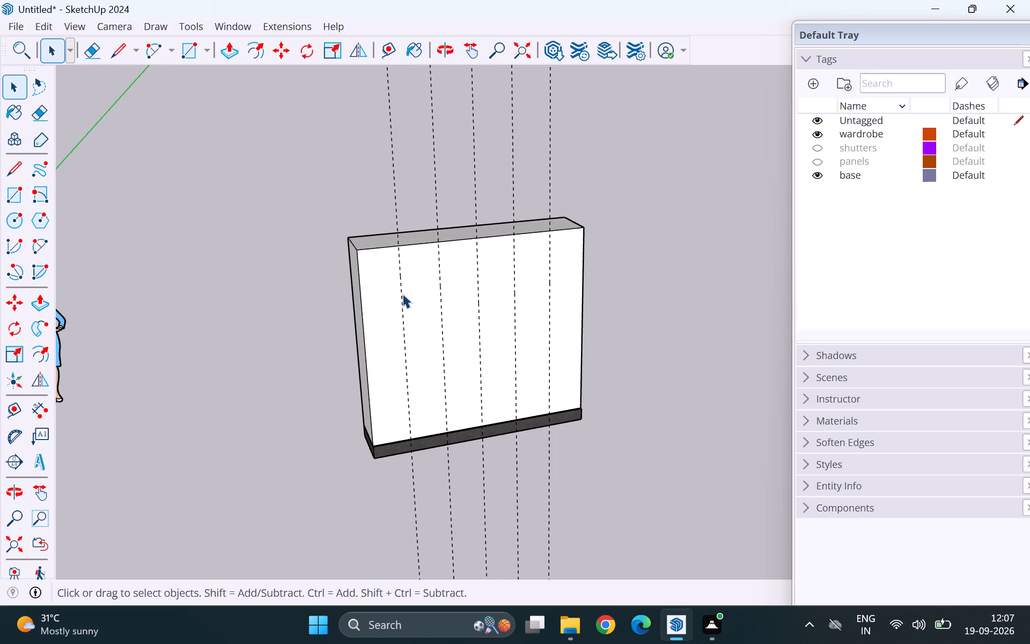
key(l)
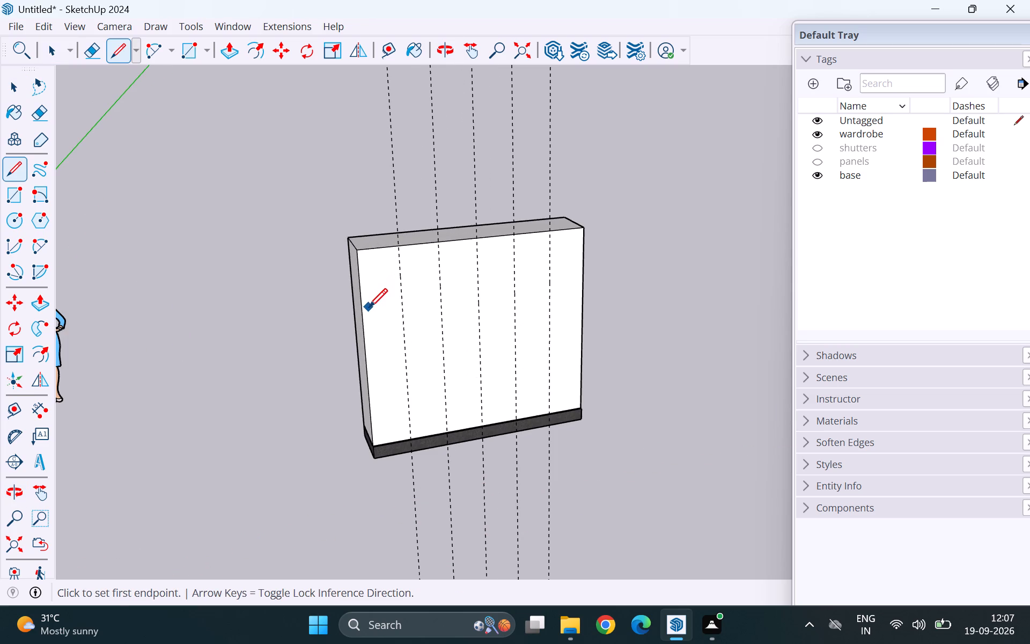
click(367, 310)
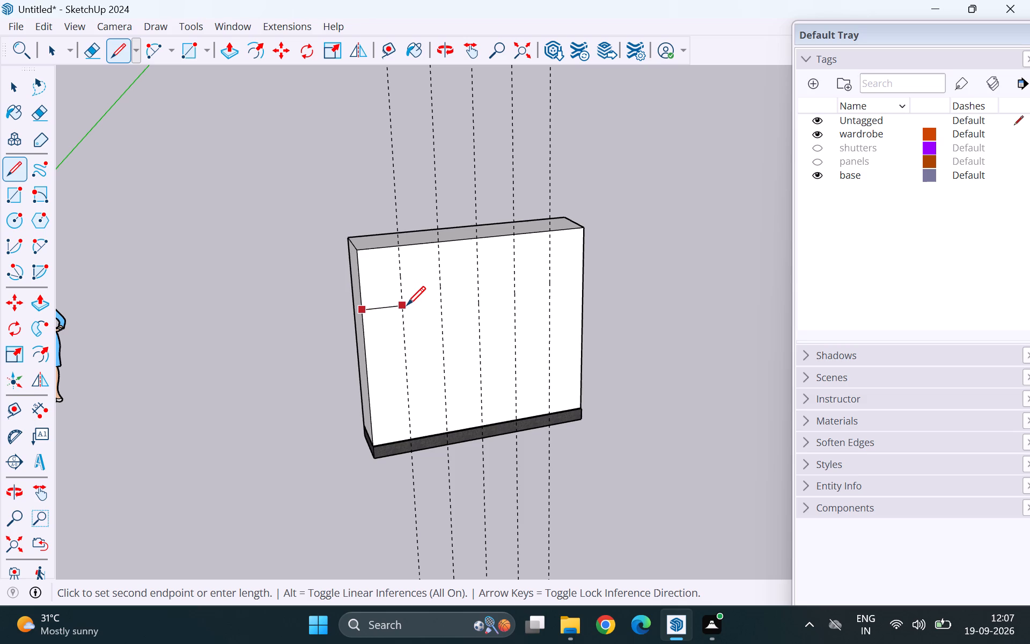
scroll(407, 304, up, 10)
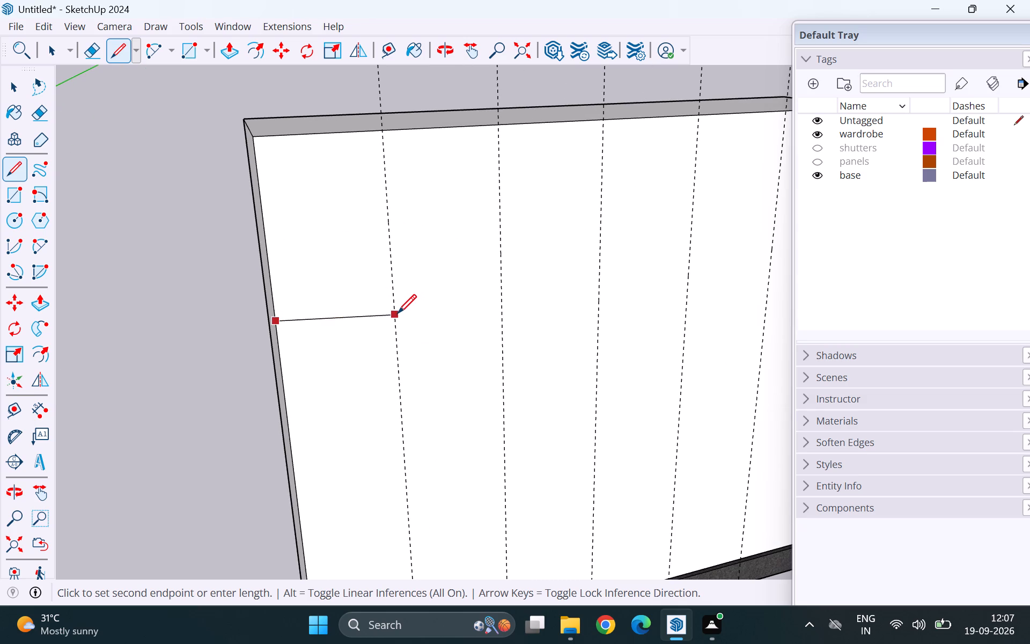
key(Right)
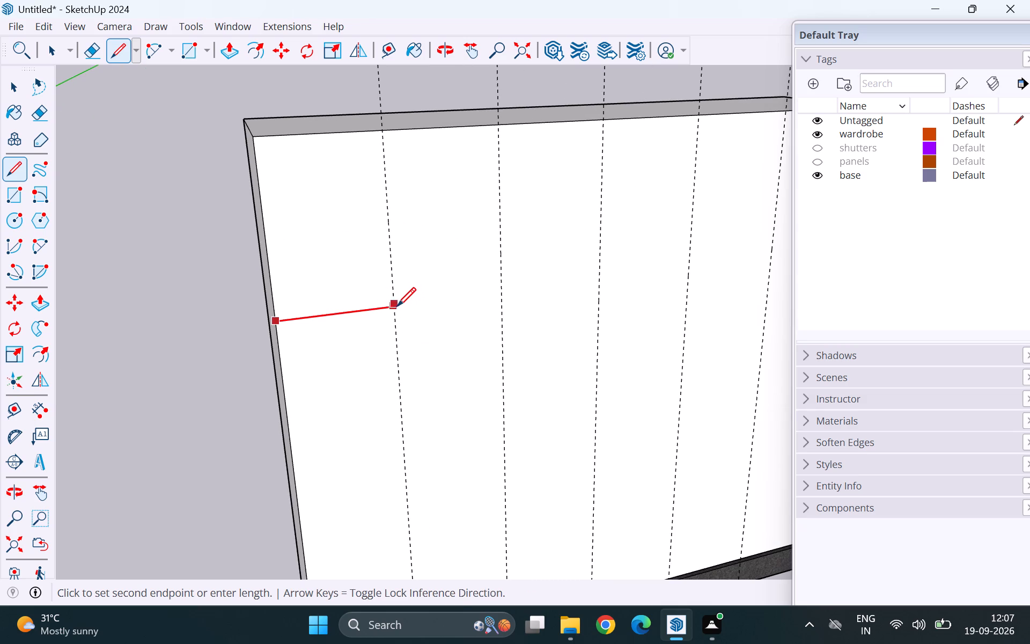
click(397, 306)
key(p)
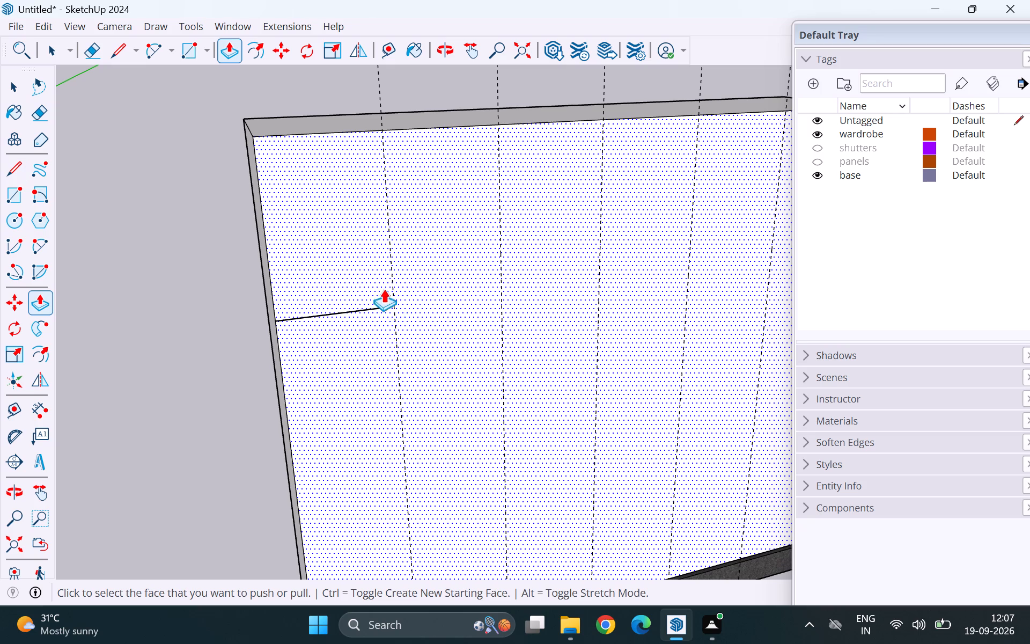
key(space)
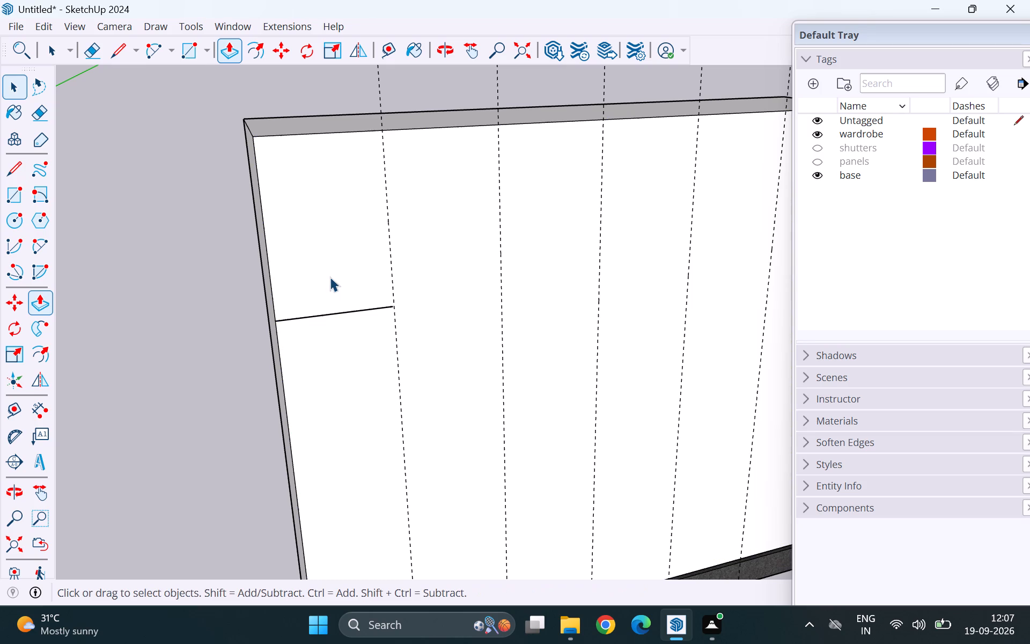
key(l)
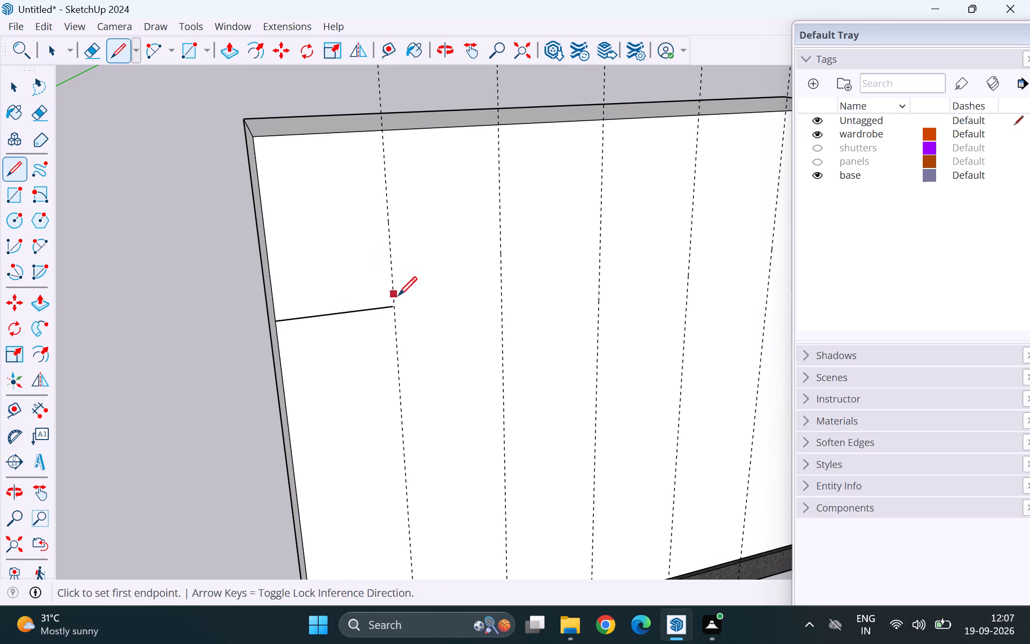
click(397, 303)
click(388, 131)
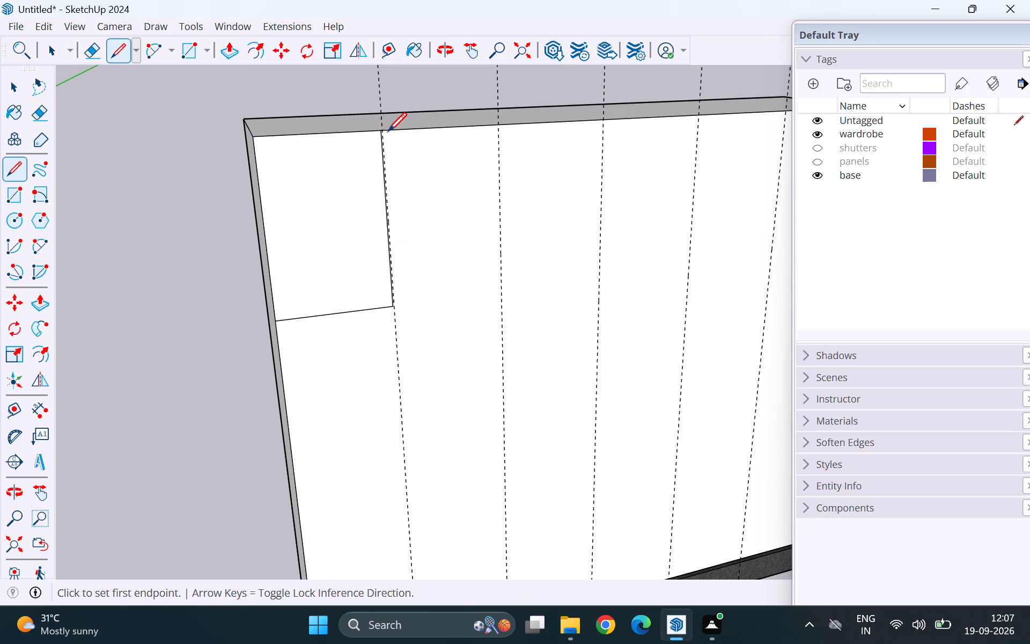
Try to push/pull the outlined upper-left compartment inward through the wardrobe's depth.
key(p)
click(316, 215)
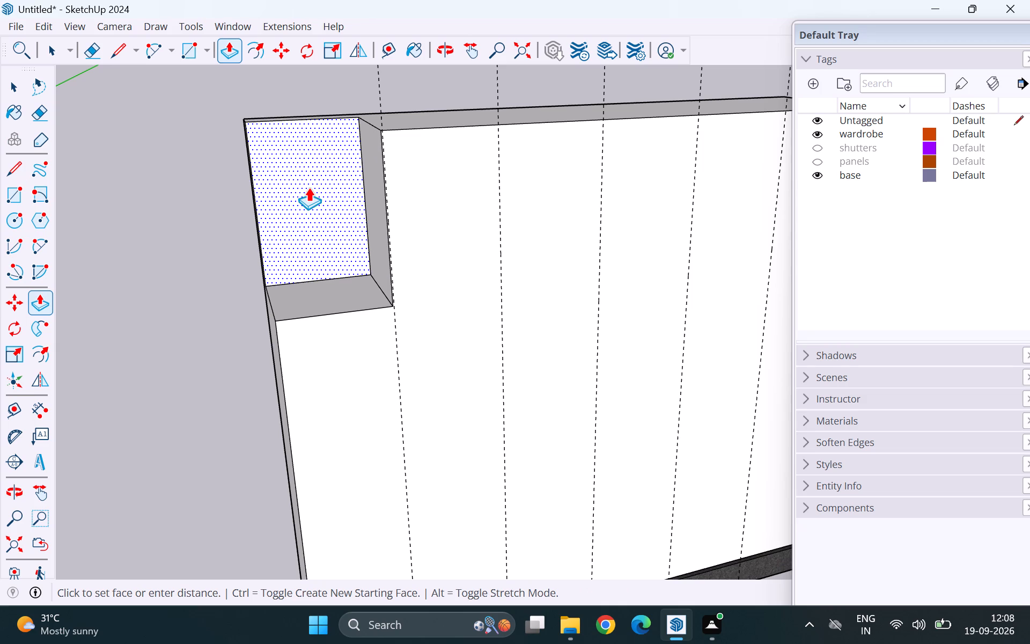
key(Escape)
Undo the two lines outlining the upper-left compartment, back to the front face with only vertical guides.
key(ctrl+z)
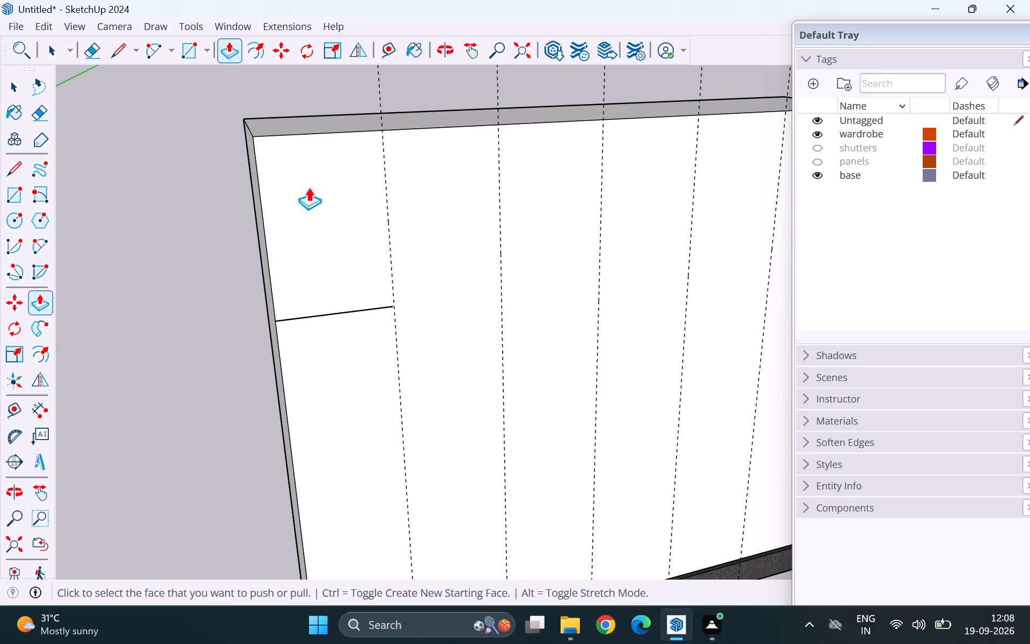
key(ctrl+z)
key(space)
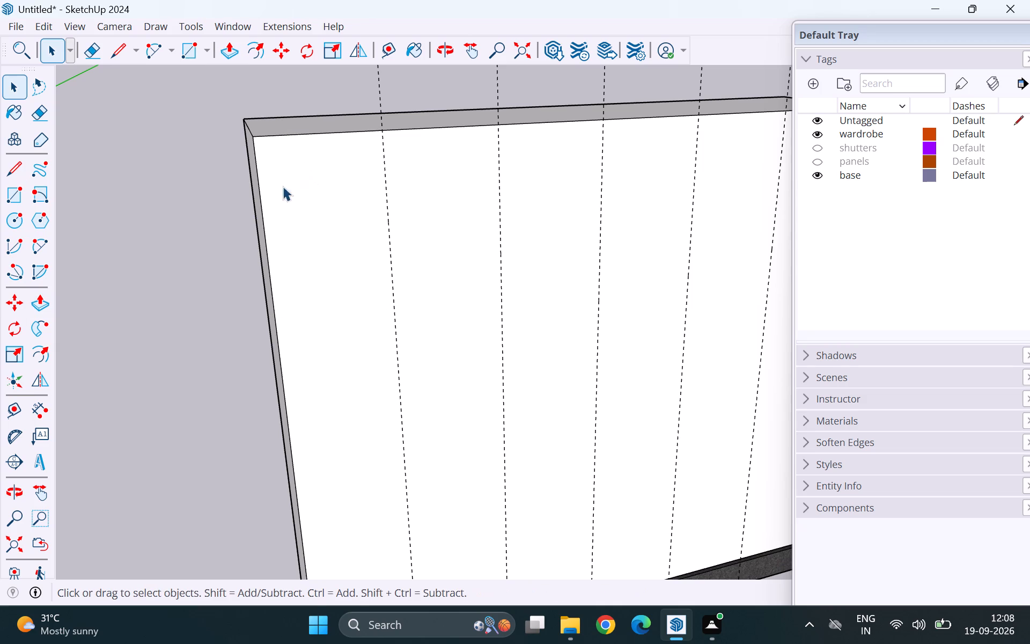
Place a horizontal guide 2' below the top edge of the wardrobe's front face.
scroll(241, 196, down, 5)
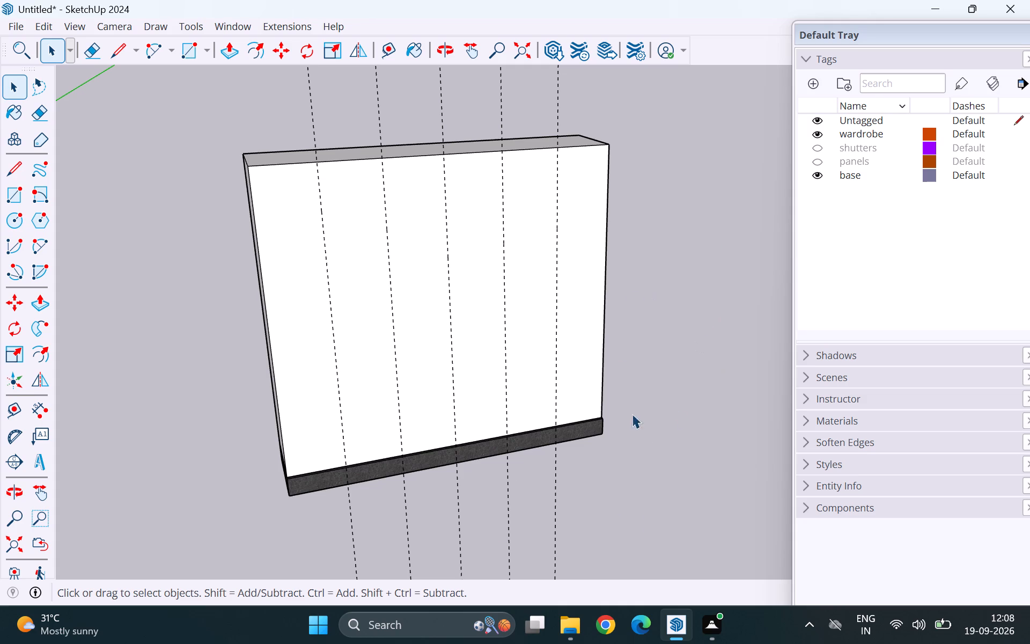
scroll(590, 355, down, 2)
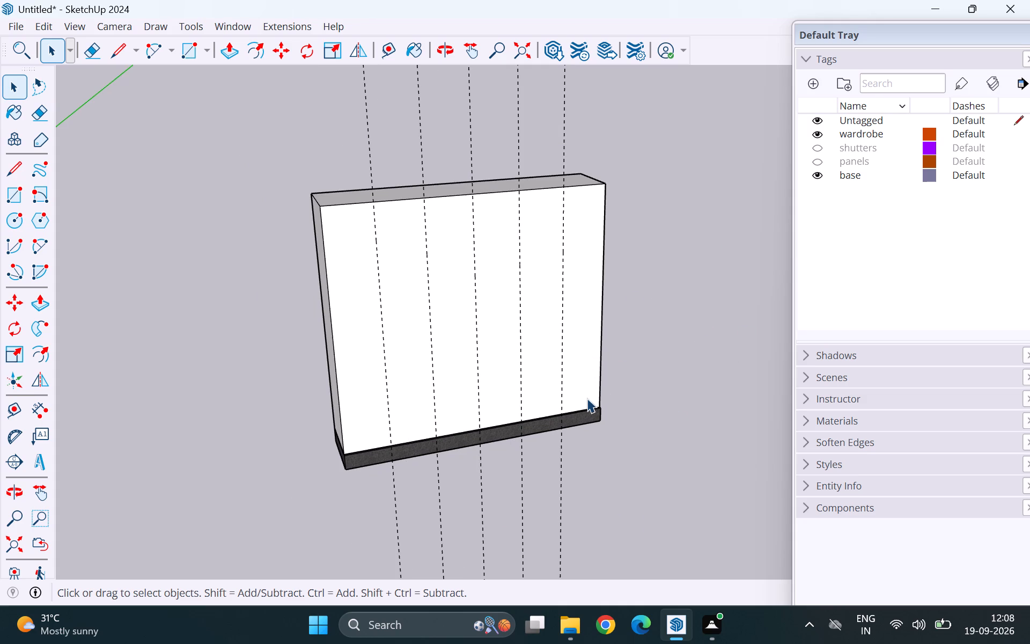
middle_drag(629, 437, 600, 437)
middle_drag(571, 433, 564, 429)
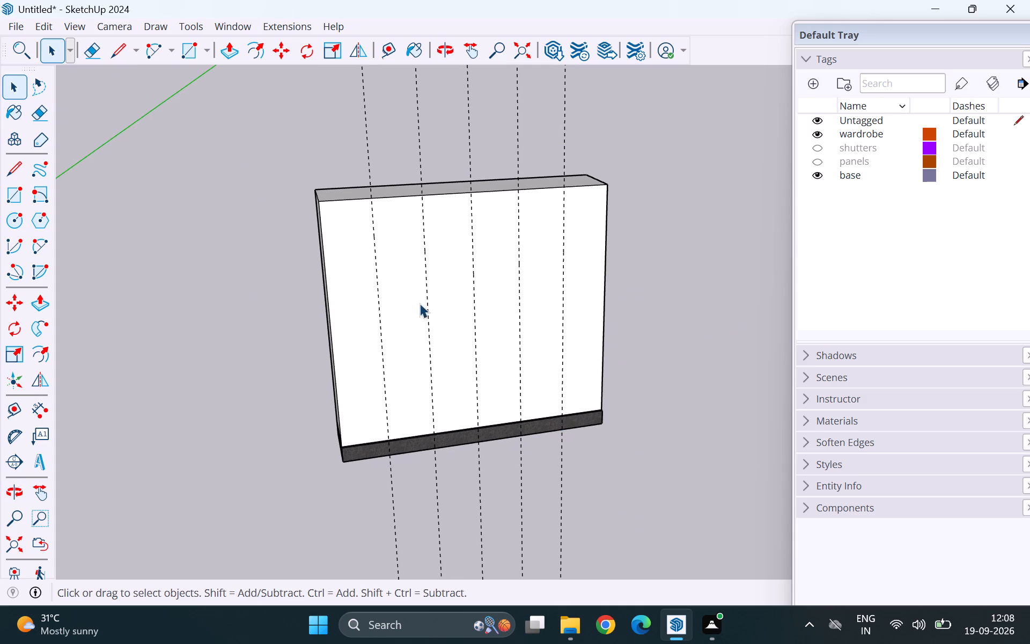
middle_drag(496, 450, 459, 406)
key(t)
scroll(356, 204, up, 10)
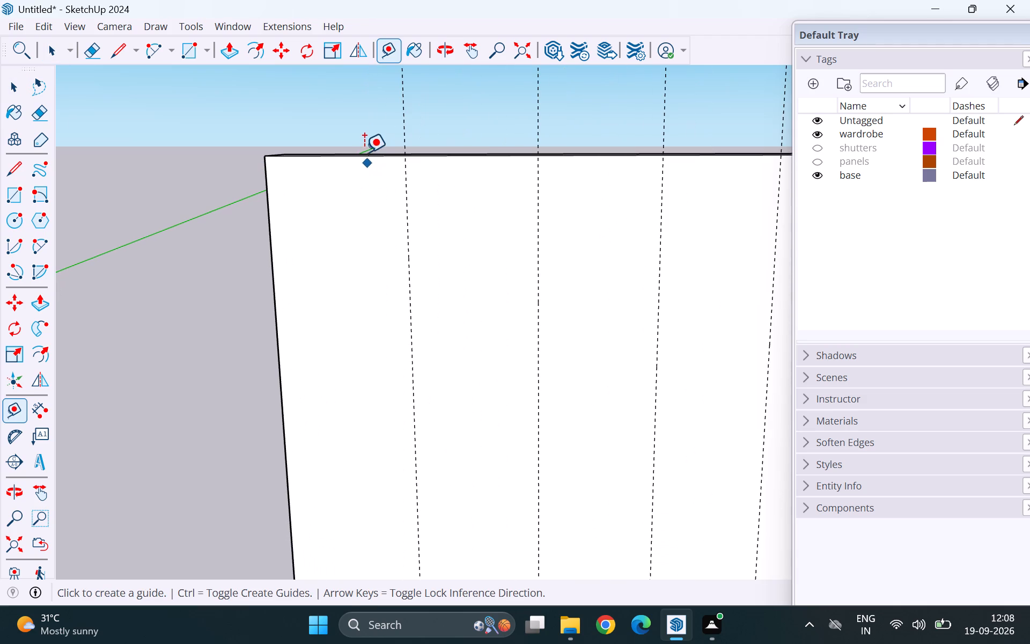
click(363, 158)
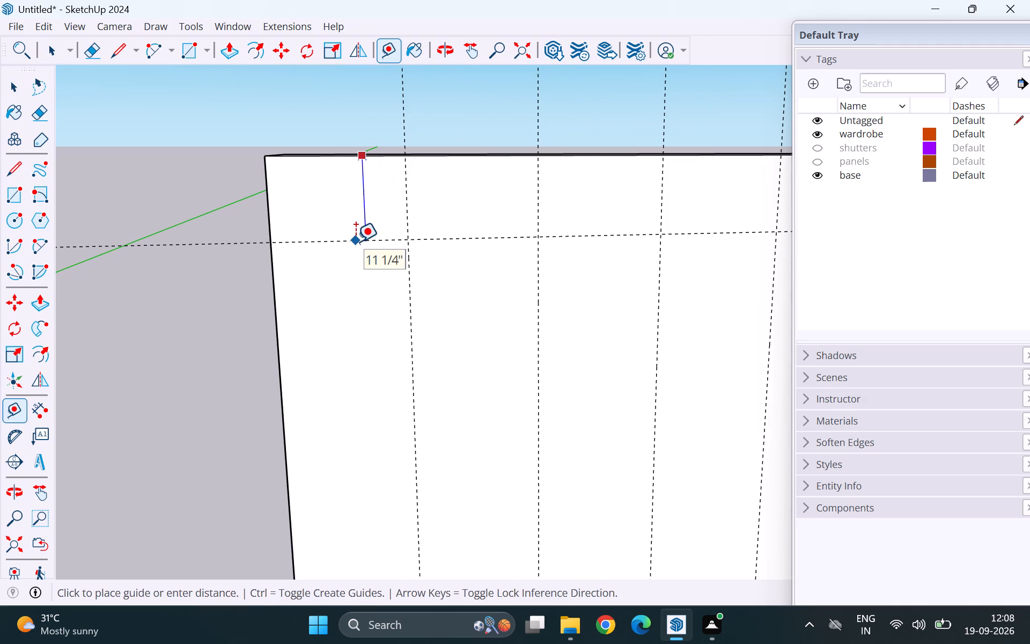
key(2)
key(apostrophe)
key(Return)
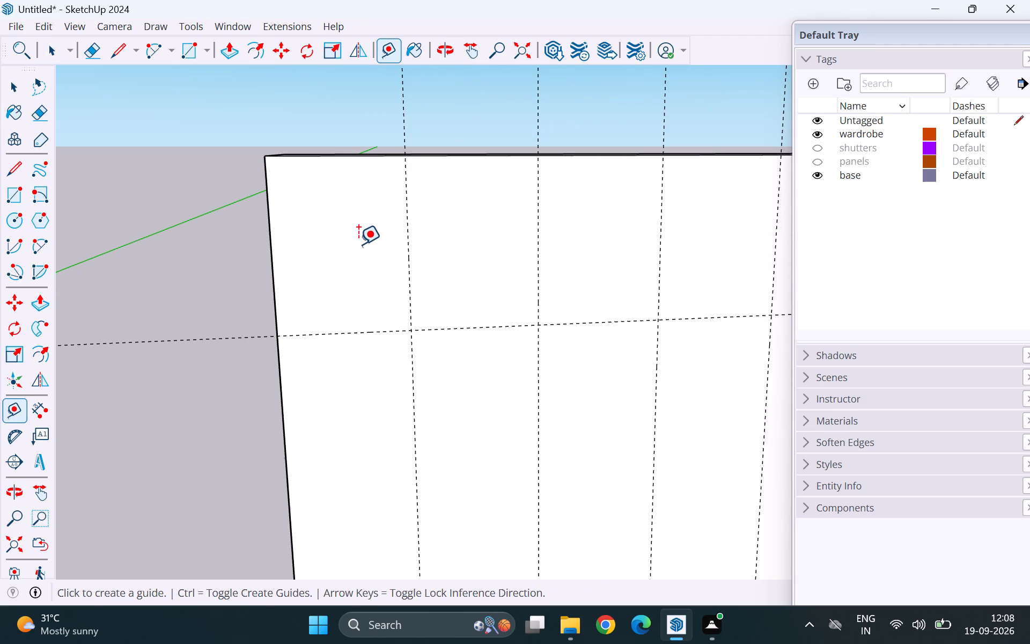
Place a second horizontal guide 2' below the first one, locked to the vertical axis.
click(367, 334)
scroll(408, 247, down, 9)
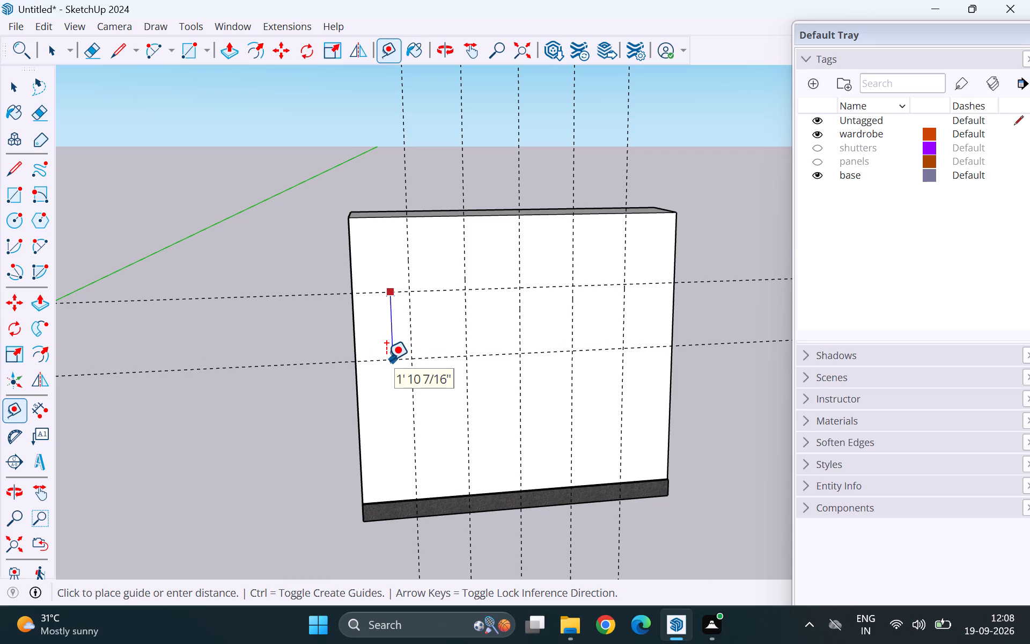
key(Up)
scroll(386, 360, up, 8)
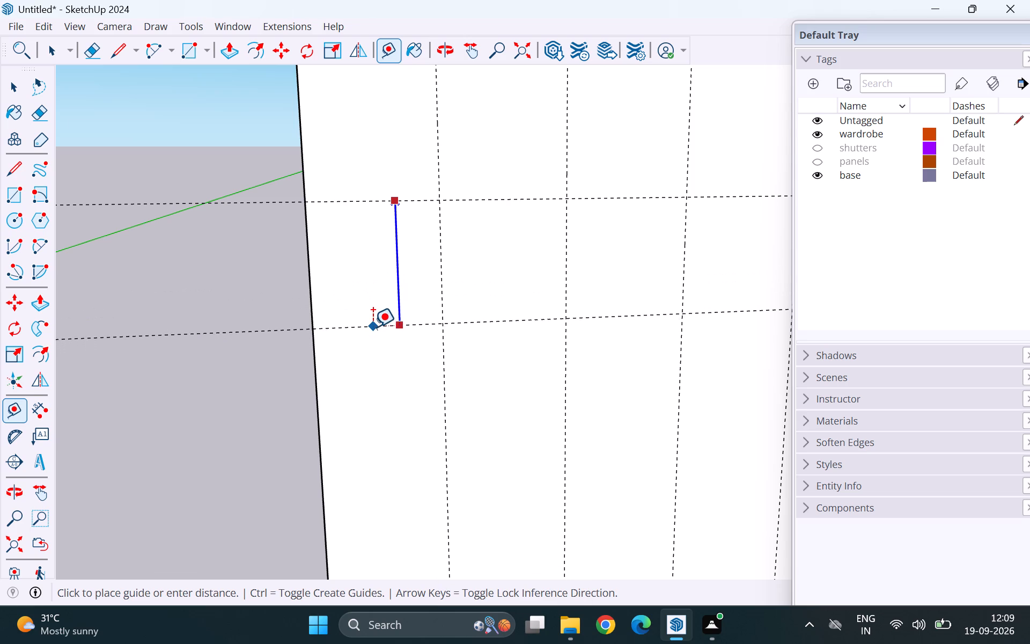
scroll(373, 327, down, 3)
text(2')
key(Return)
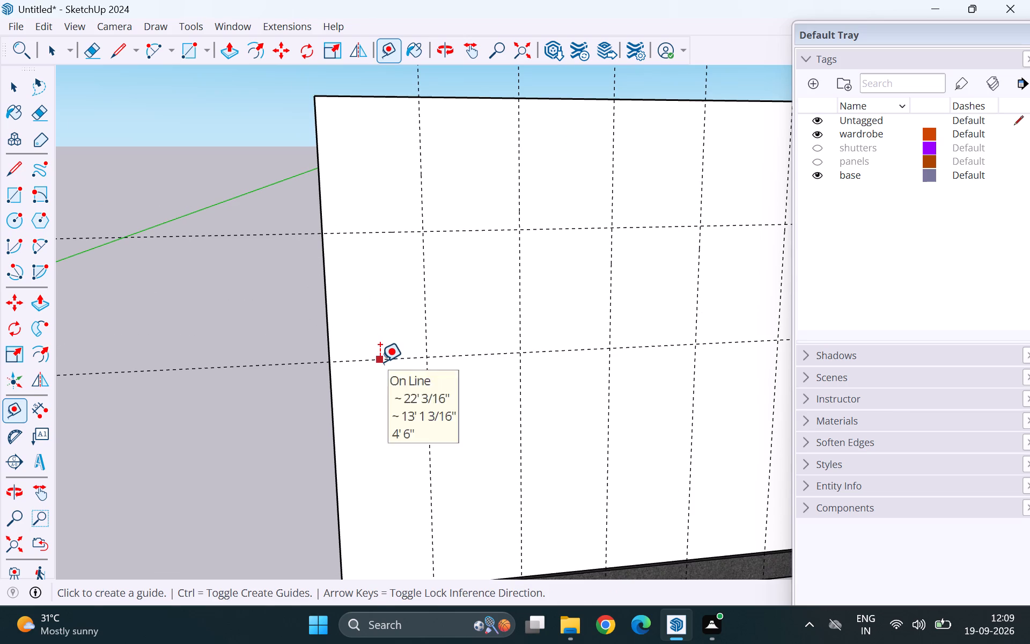
Place a third horizontal guide about 1' 2" below the second one, locked to the vertical axis.
click(380, 362)
scroll(384, 310, down, 6)
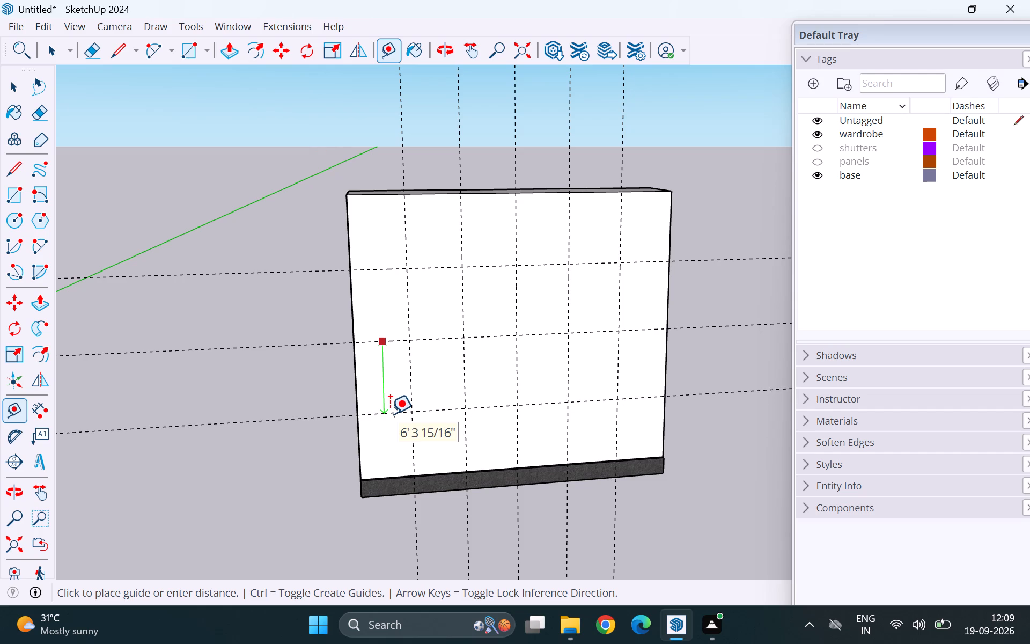
key(Up)
scroll(387, 411, up, 3)
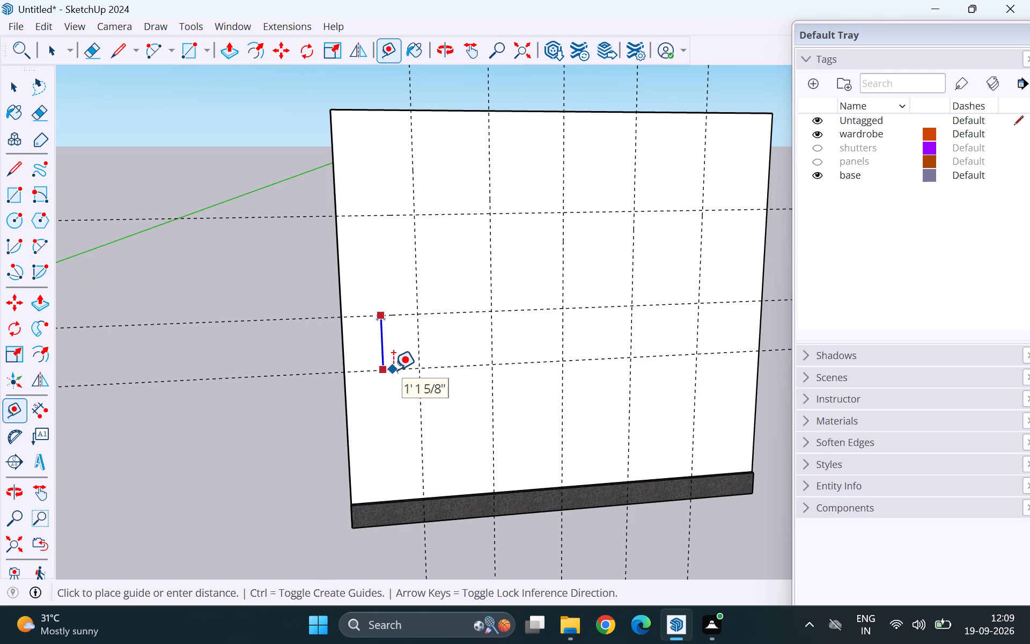
click(393, 372)
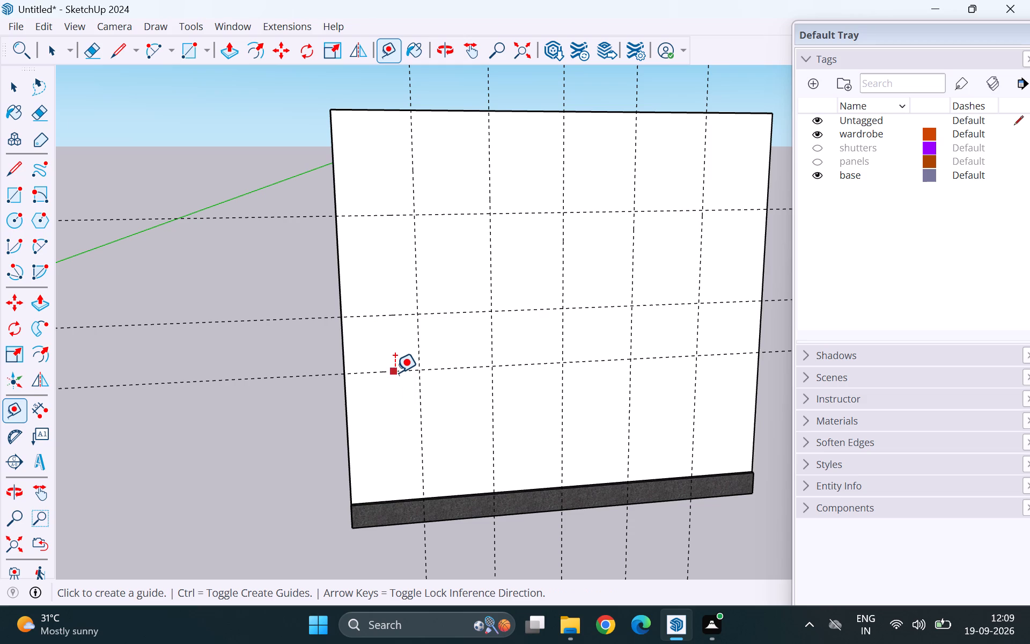
Place a fourth horizontal guide about 1' 5" below the third one, locked to the vertical axis.
click(395, 372)
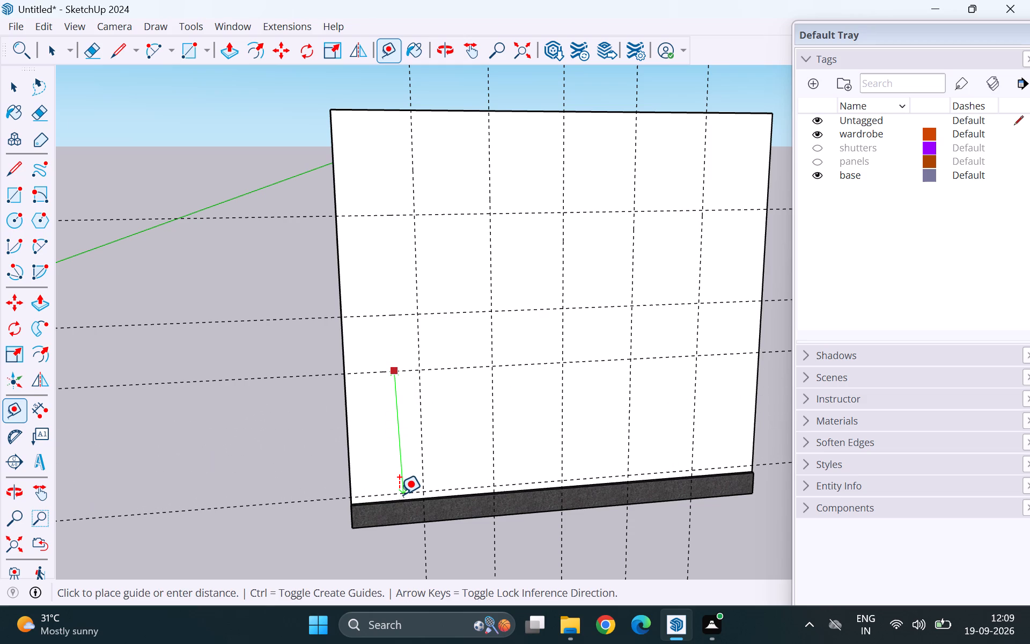
key(Up)
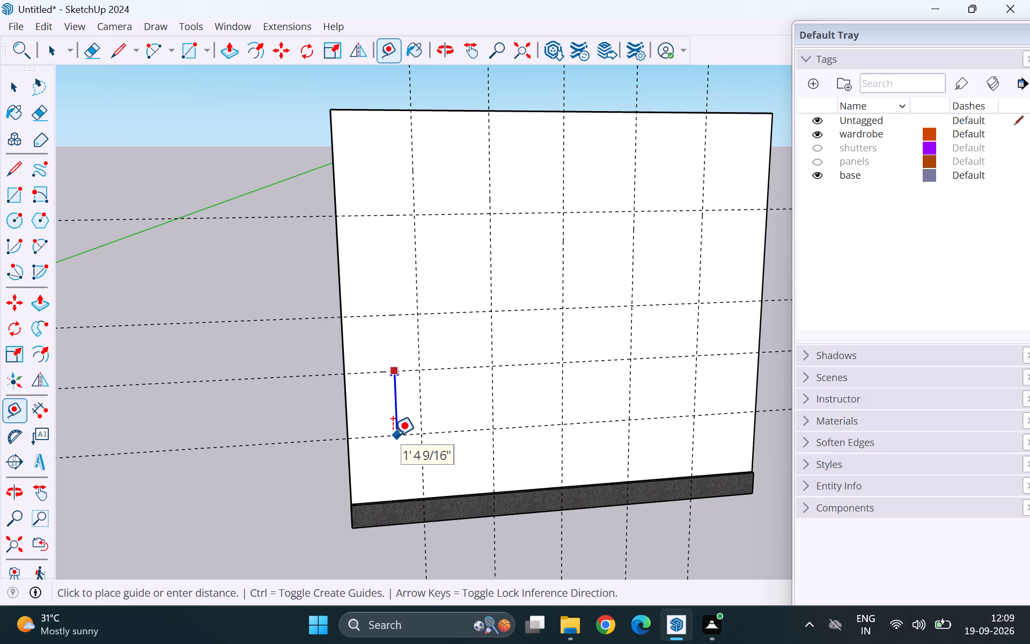
click(393, 436)
key(space)
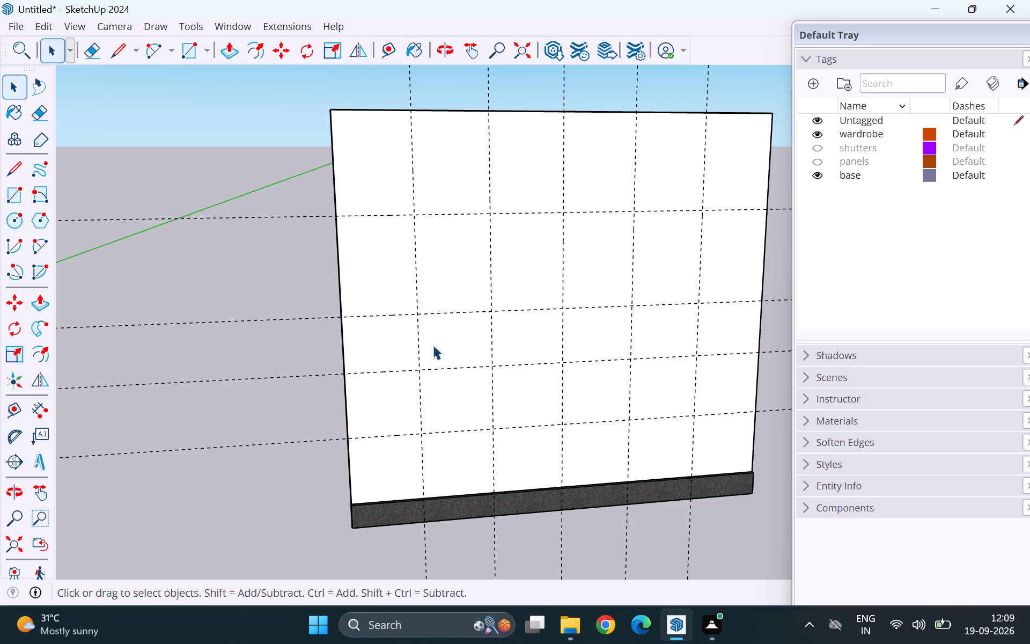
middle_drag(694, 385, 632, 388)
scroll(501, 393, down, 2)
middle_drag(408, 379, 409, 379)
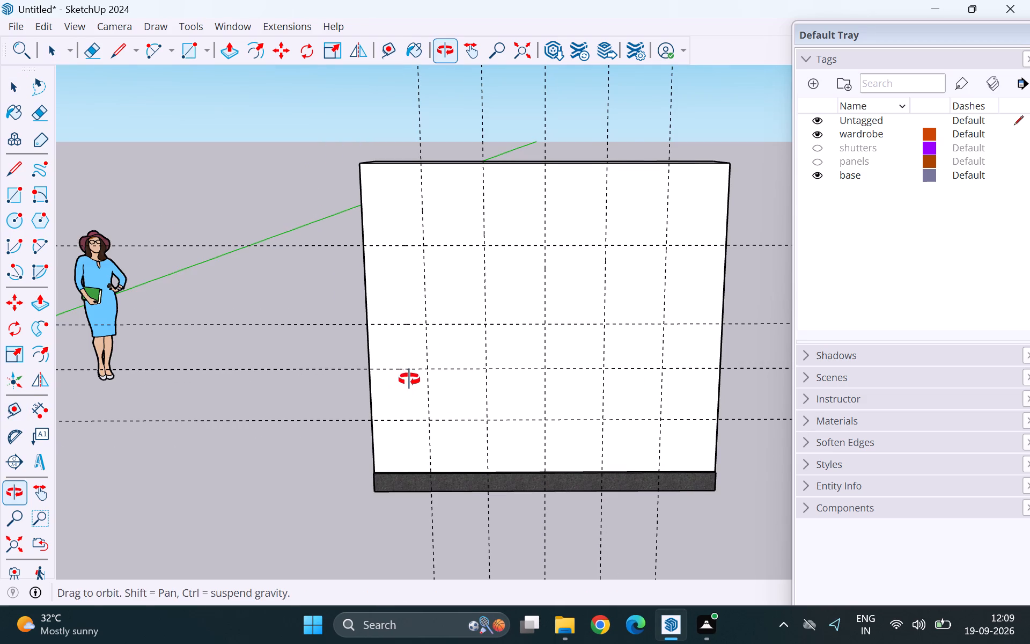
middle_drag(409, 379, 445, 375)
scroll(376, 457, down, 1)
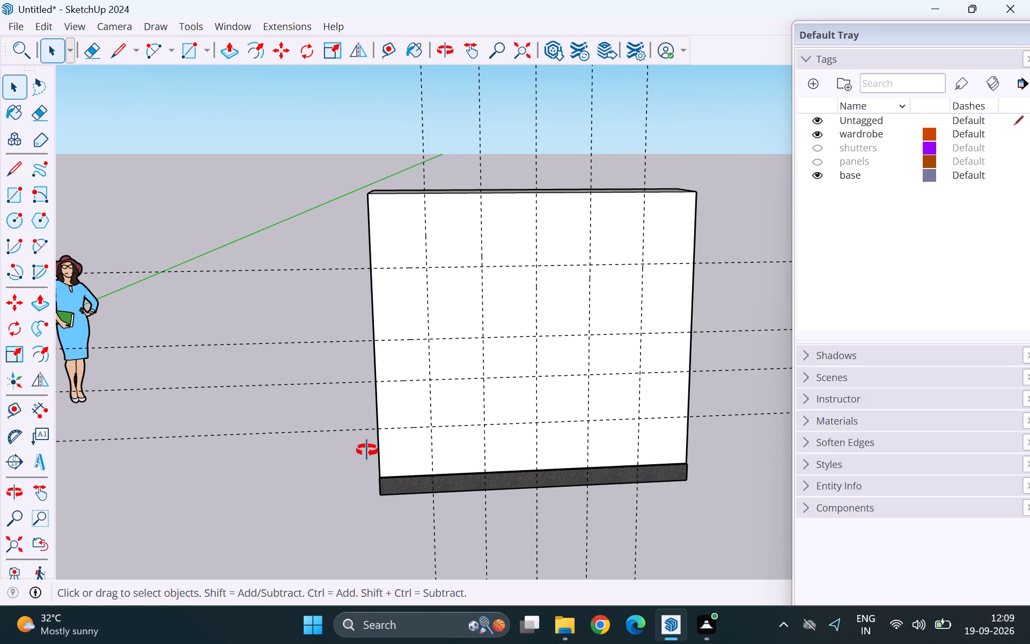
Draw a vertical line along the leftmost vertical guide, from the wardrobe front's top edge down to the base.
middle_click(367, 450)
middle_click(452, 460)
scroll(395, 429, up, 1)
middle_drag(395, 429, 401, 431)
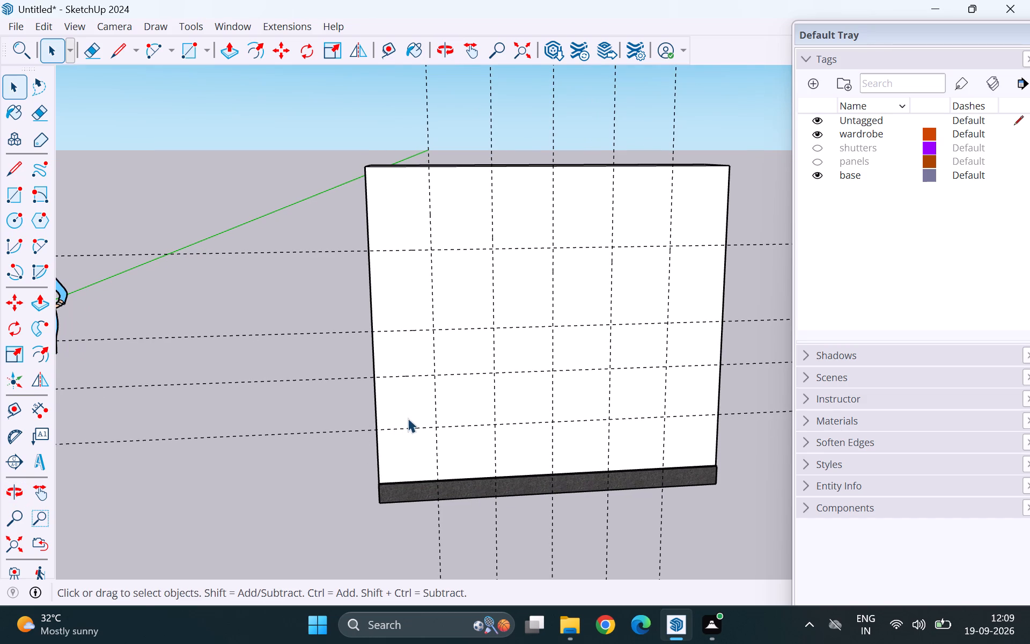
key(l)
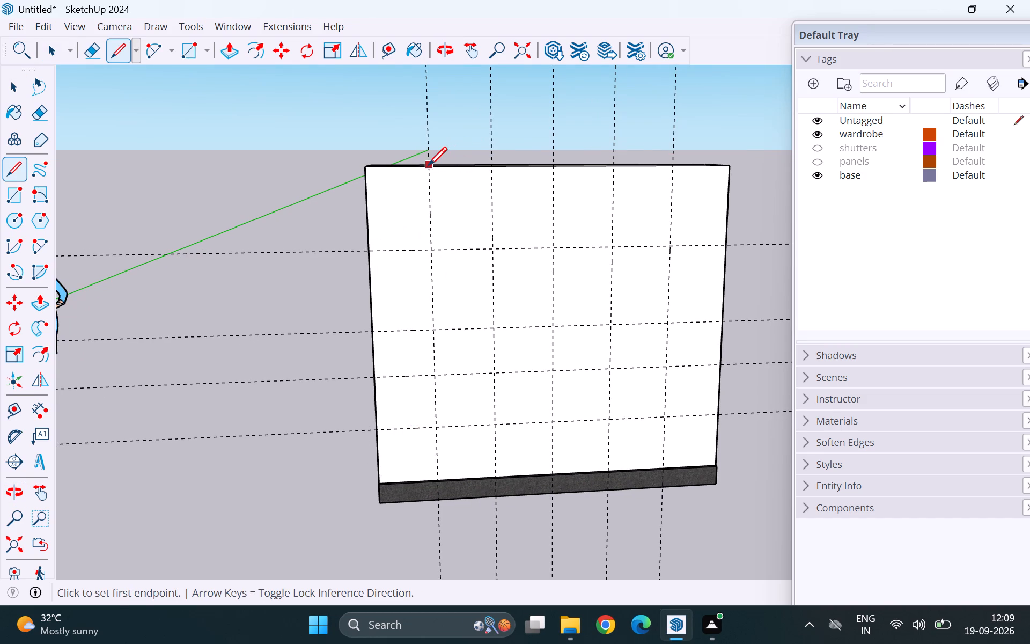
scroll(431, 171, up, 8)
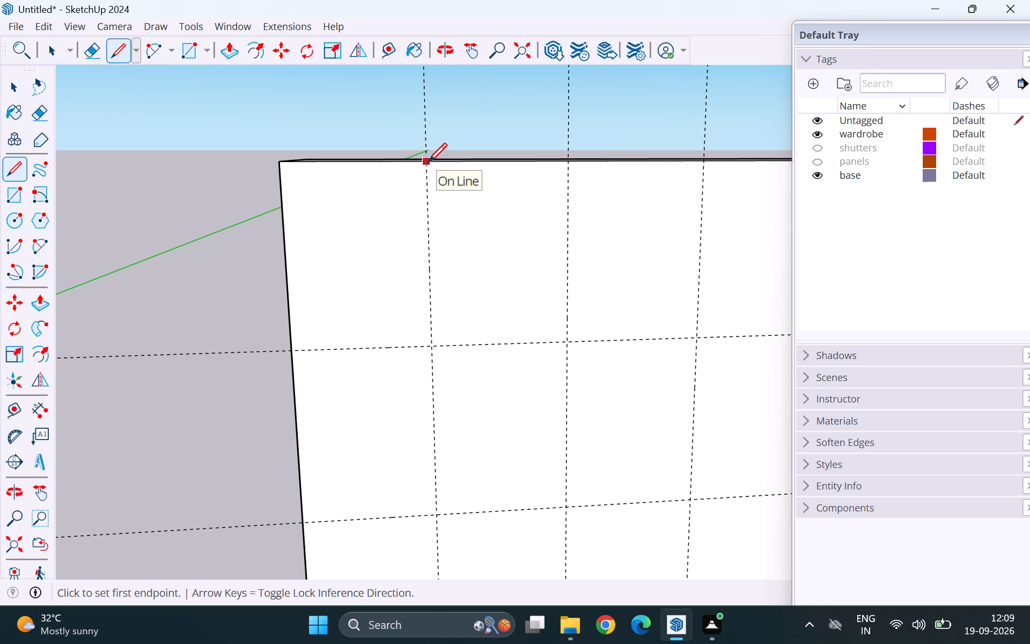
click(428, 162)
scroll(448, 211, down, 12)
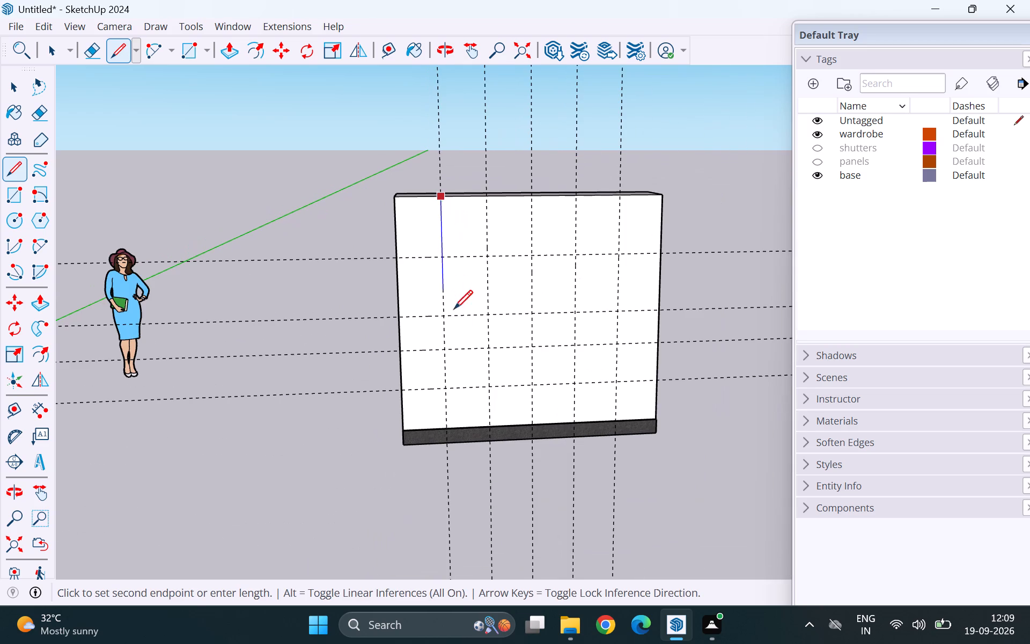
scroll(446, 429, up, 10)
click(445, 429)
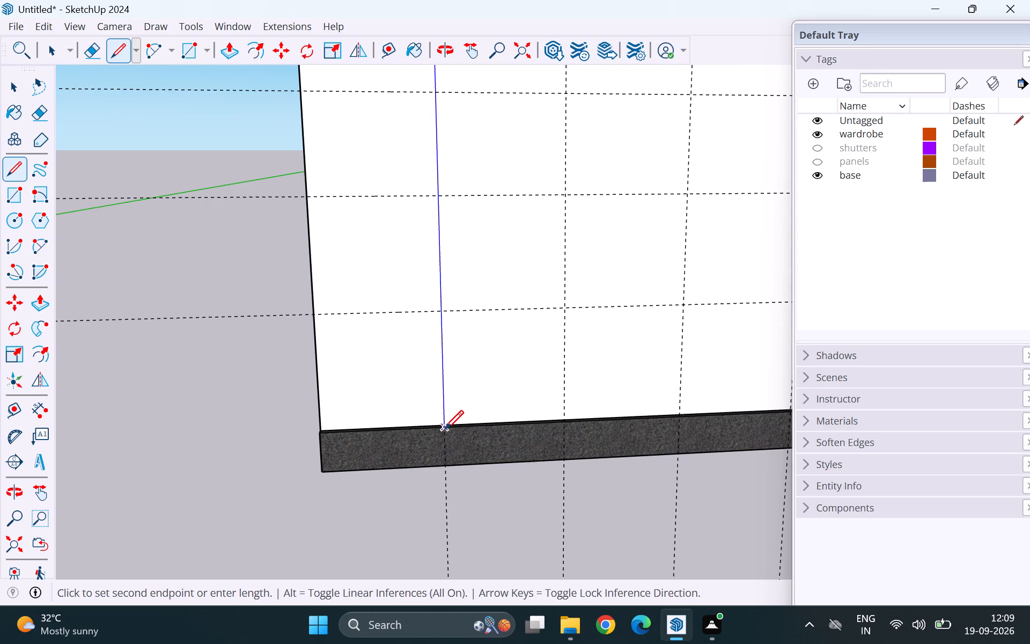
scroll(460, 449, down, 9)
key(space)
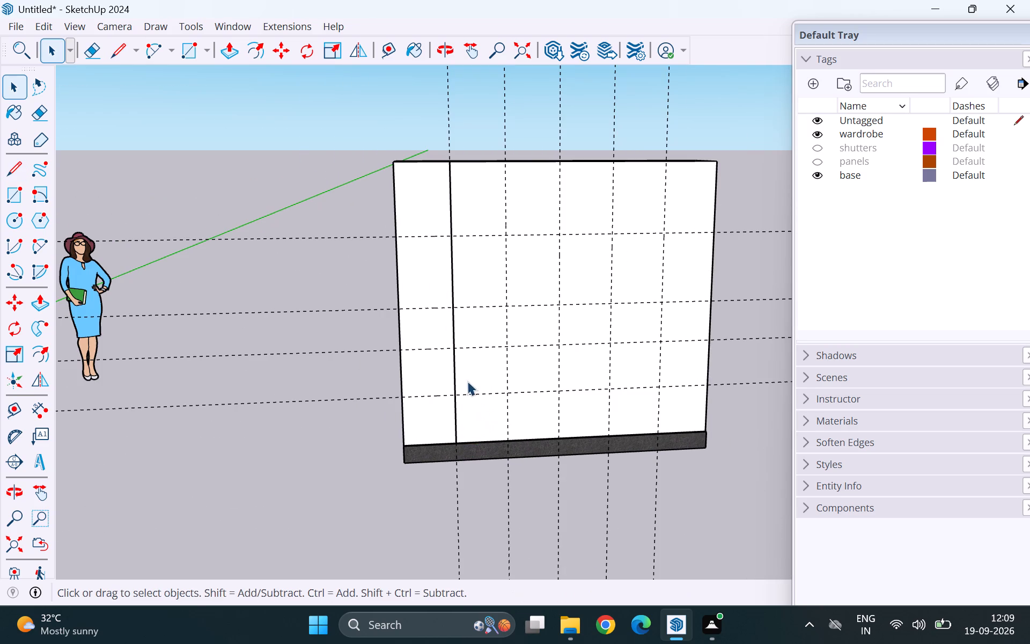
Draw a line along the uppermost horizontal guide across the leftmost bay, locked to the red axis.
scroll(431, 243, up, 10)
key(l)
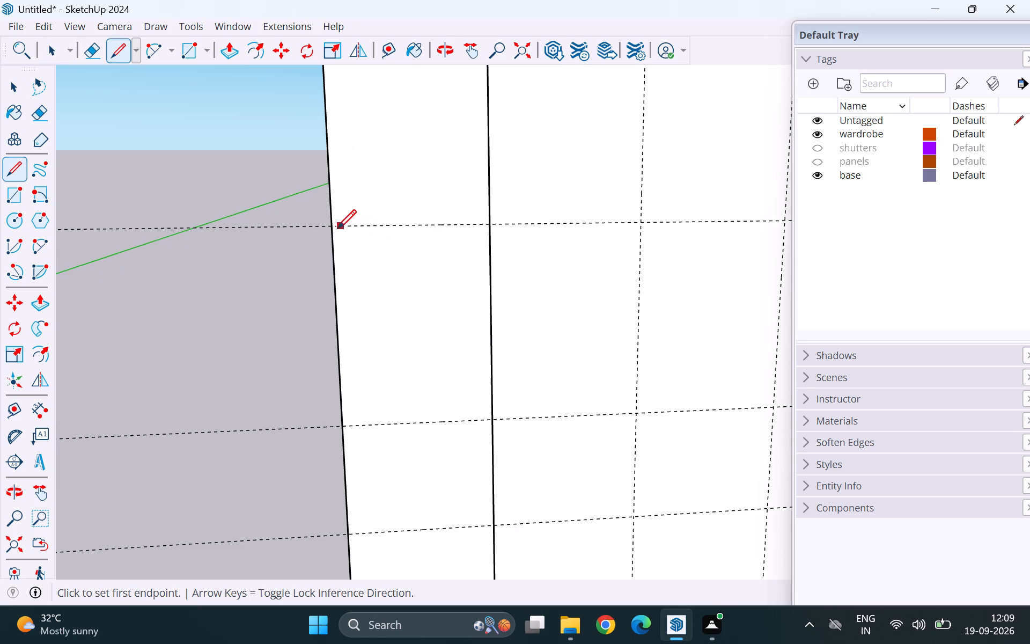
click(337, 228)
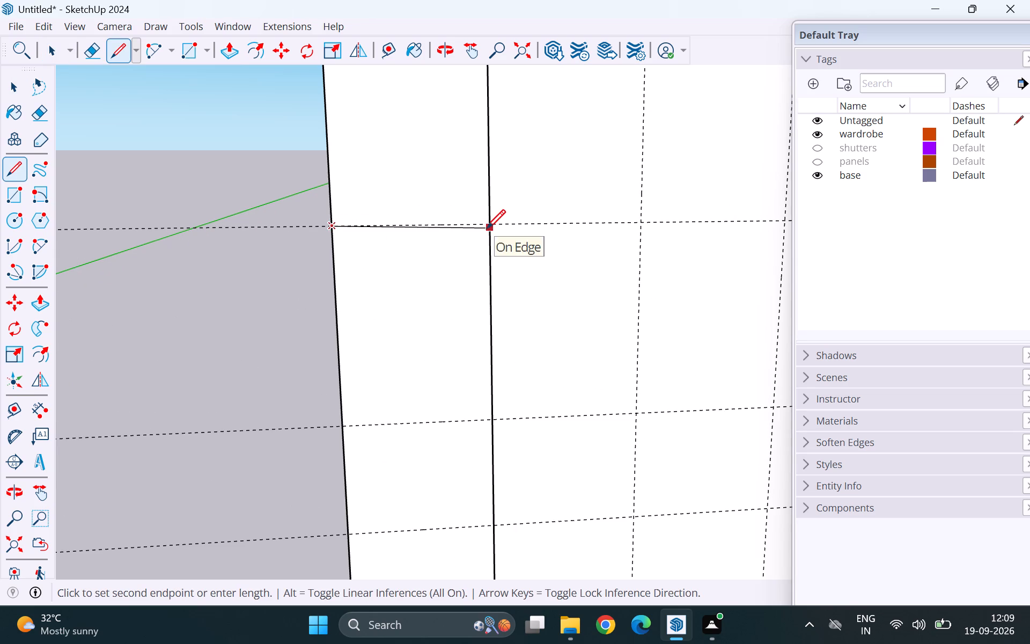
key(Right)
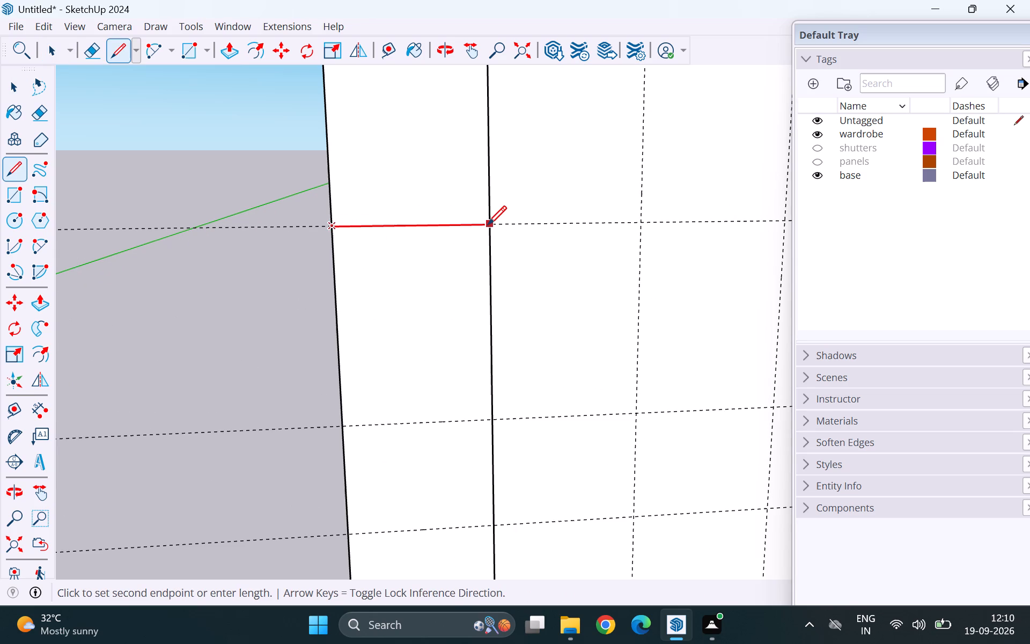
click(488, 224)
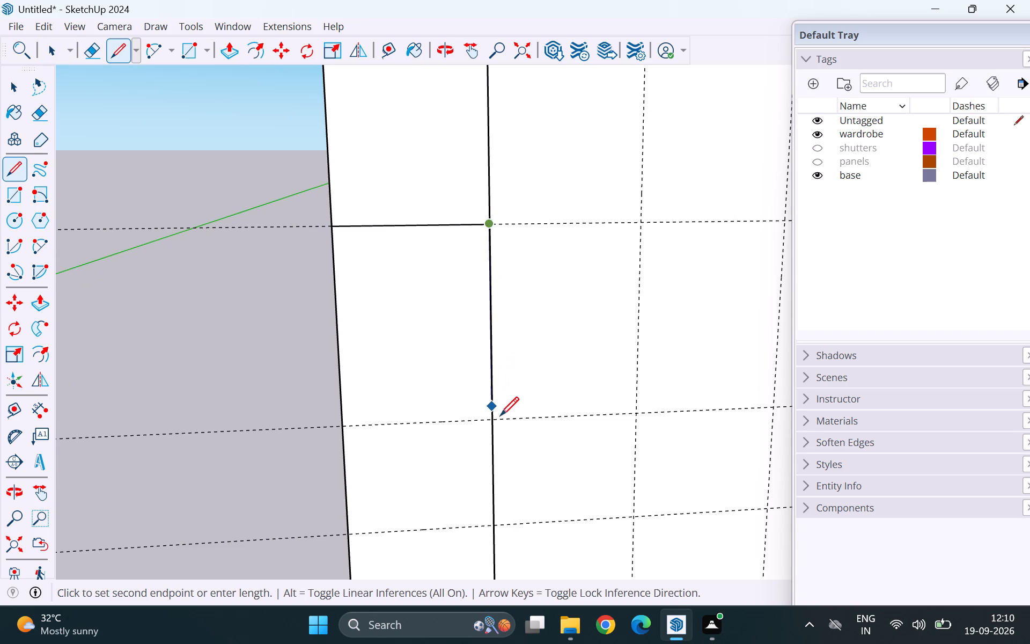
key(space)
Draw a line along the second horizontal guide from the wardrobe's left edge to the leftmost bay's vertical line.
key(l)
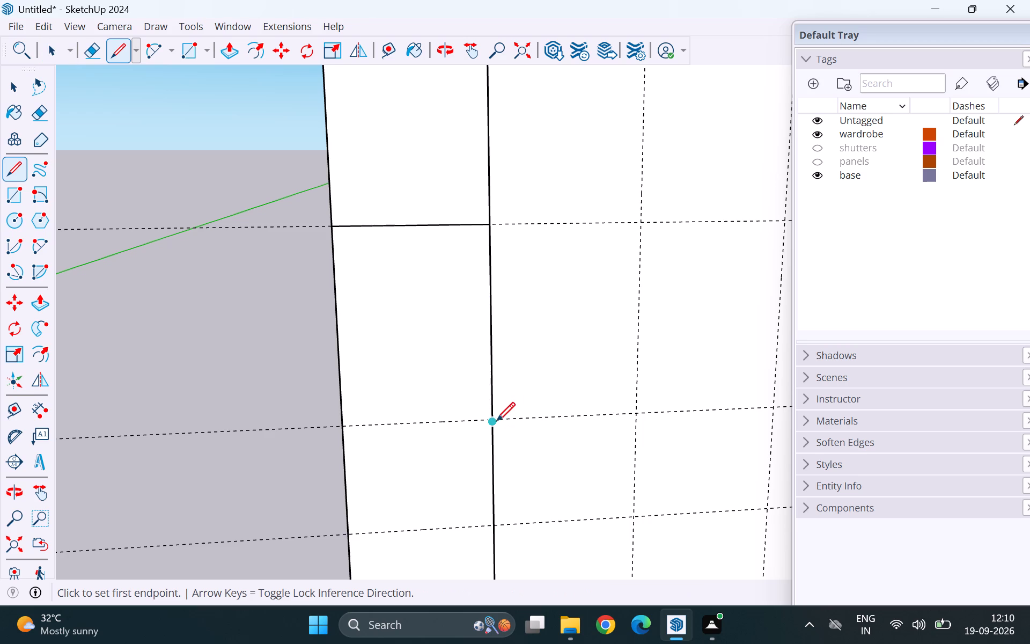
scroll(492, 426, up, 11)
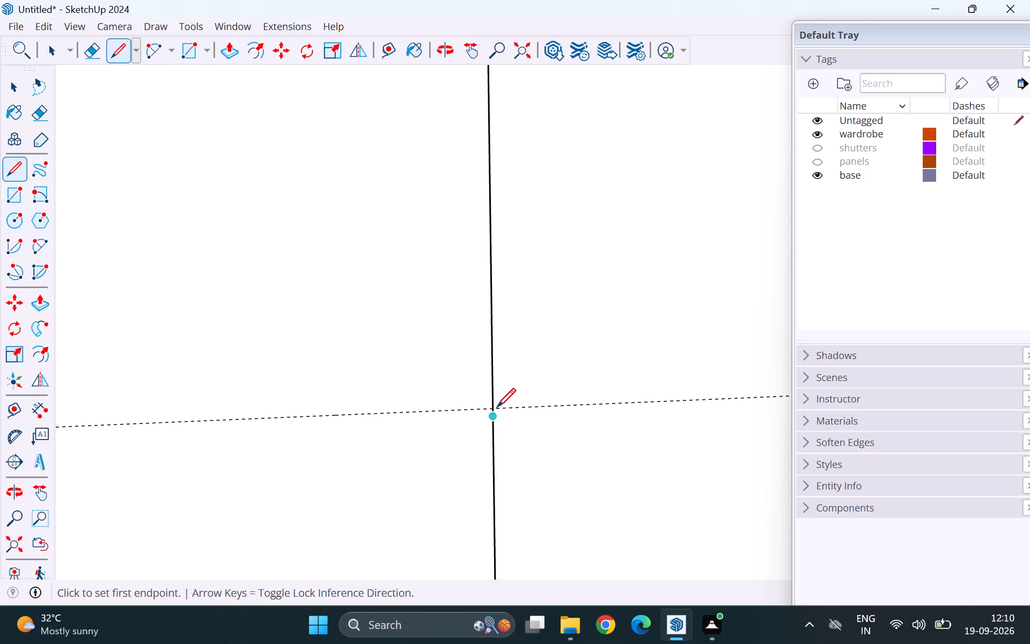
scroll(523, 369, down, 7)
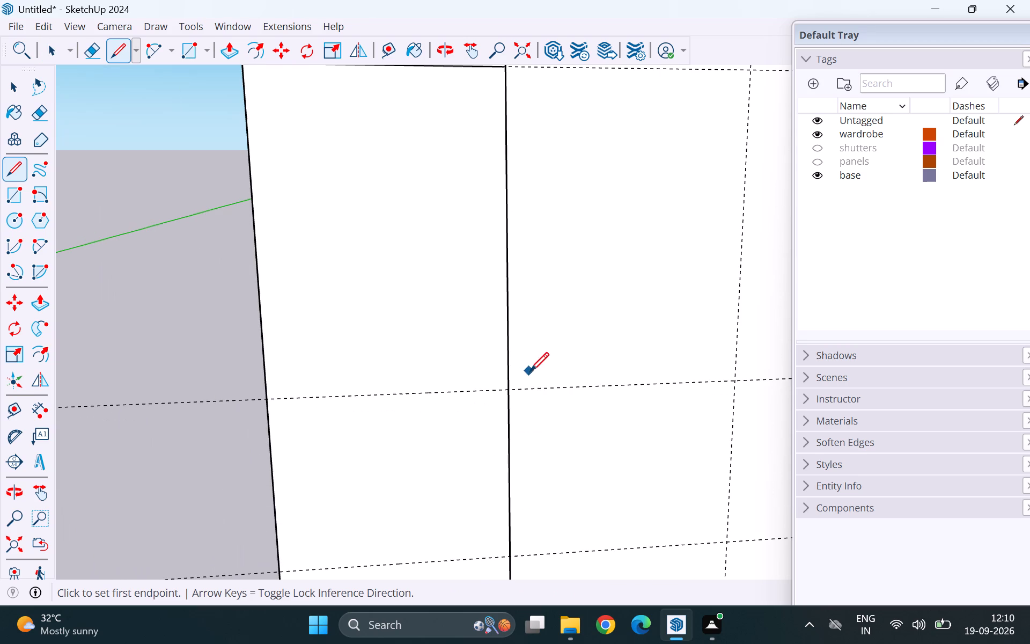
click(268, 399)
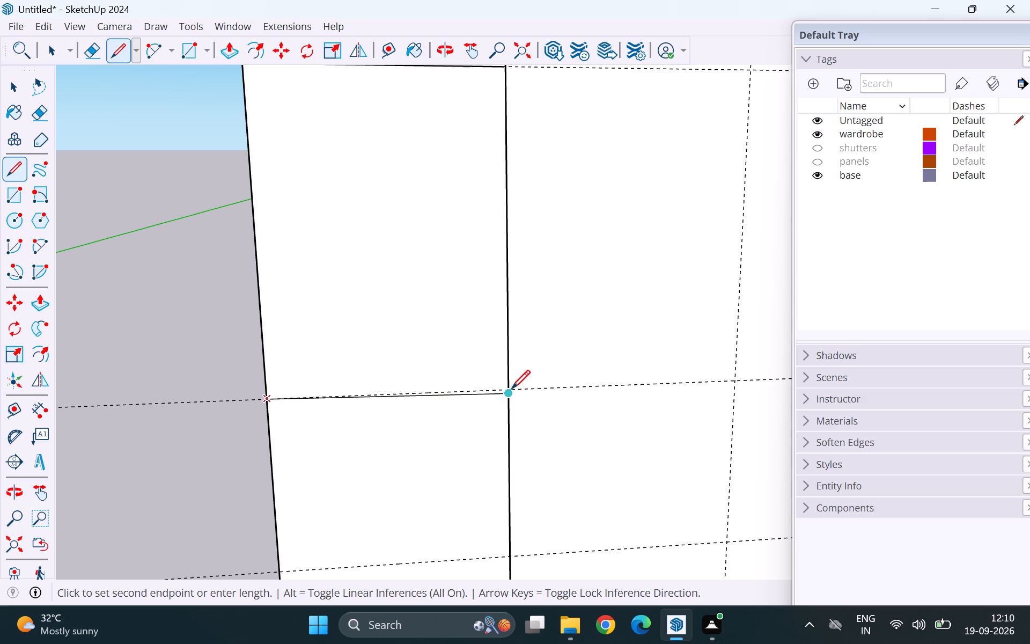
scroll(506, 387, up, 10)
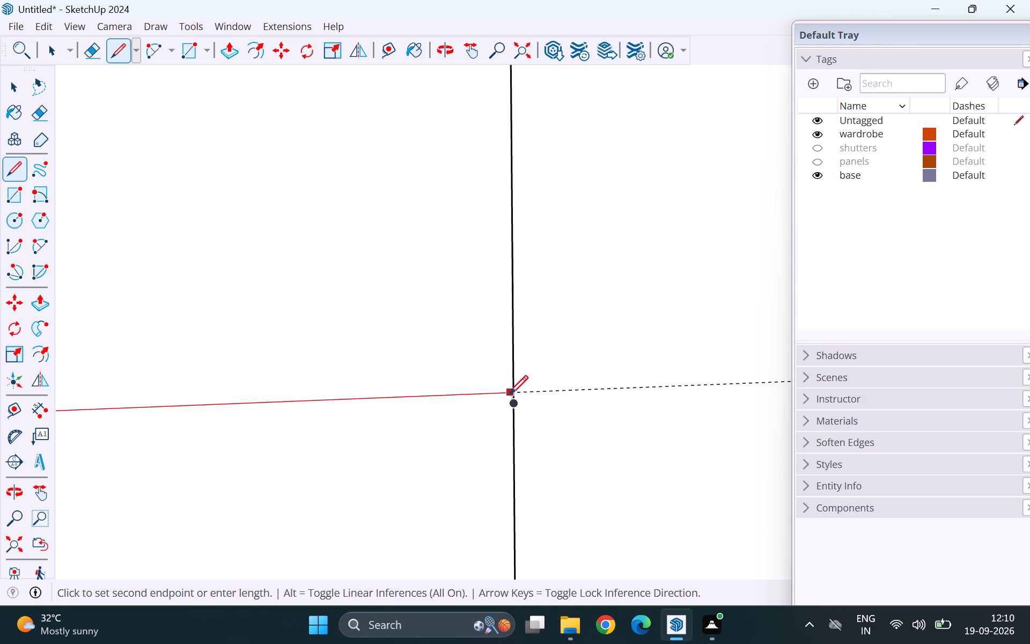
click(507, 393)
scroll(531, 290, down, 7)
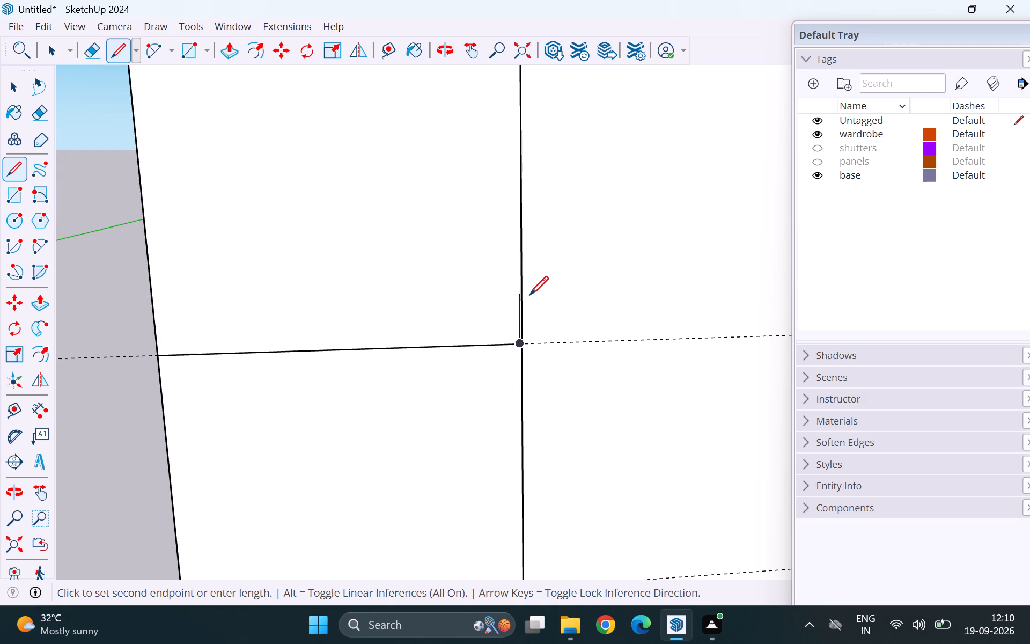
key(space)
Draw a line along the third horizontal guide across the leftmost bay, locked to the red axis.
scroll(531, 289, down, 11)
scroll(519, 427, up, 12)
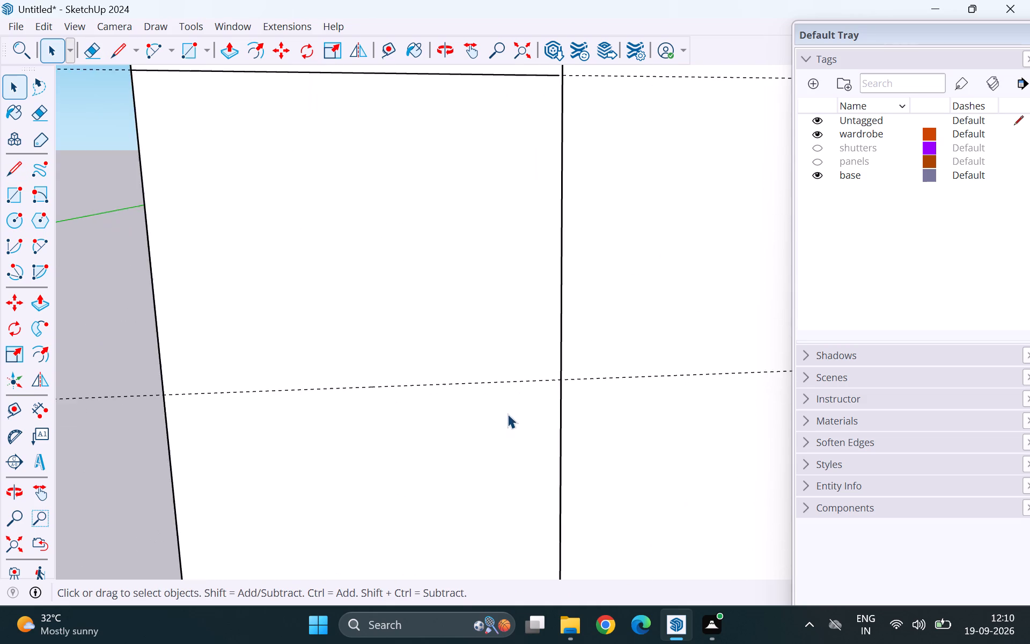
key(l)
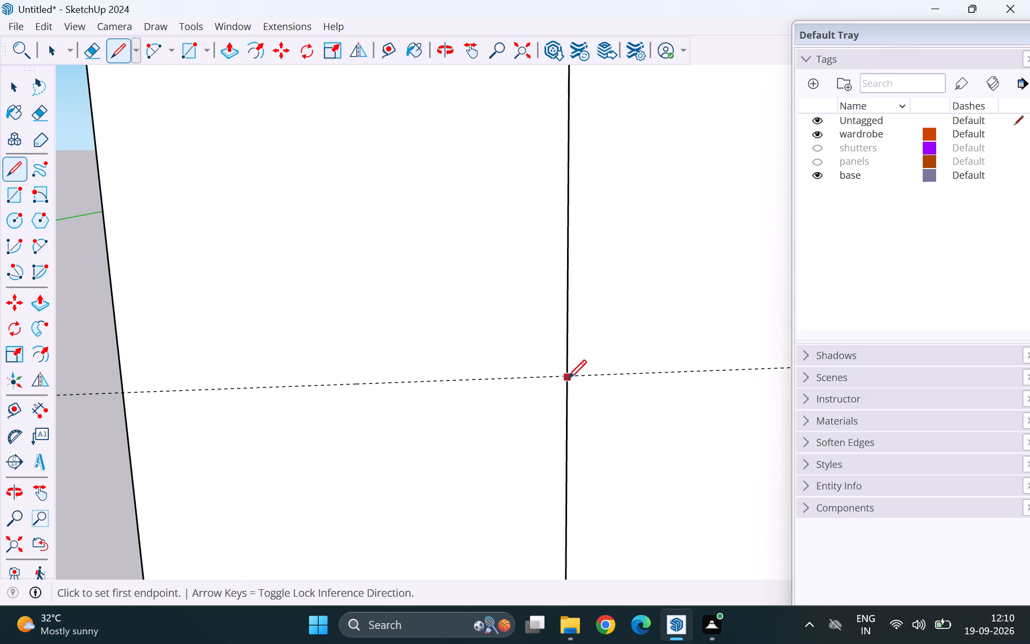
click(125, 392)
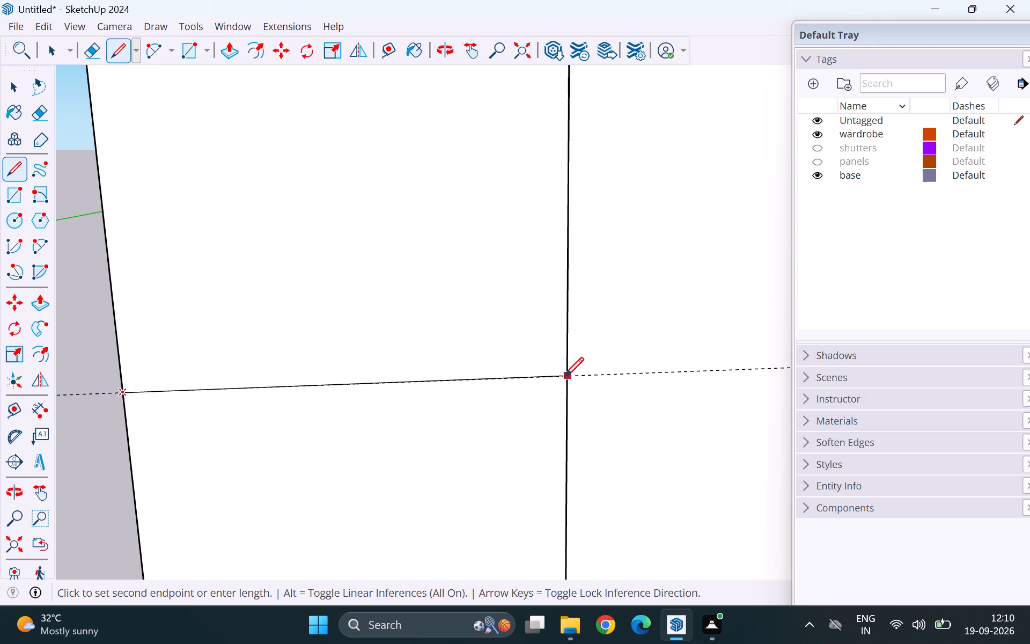
key(Right)
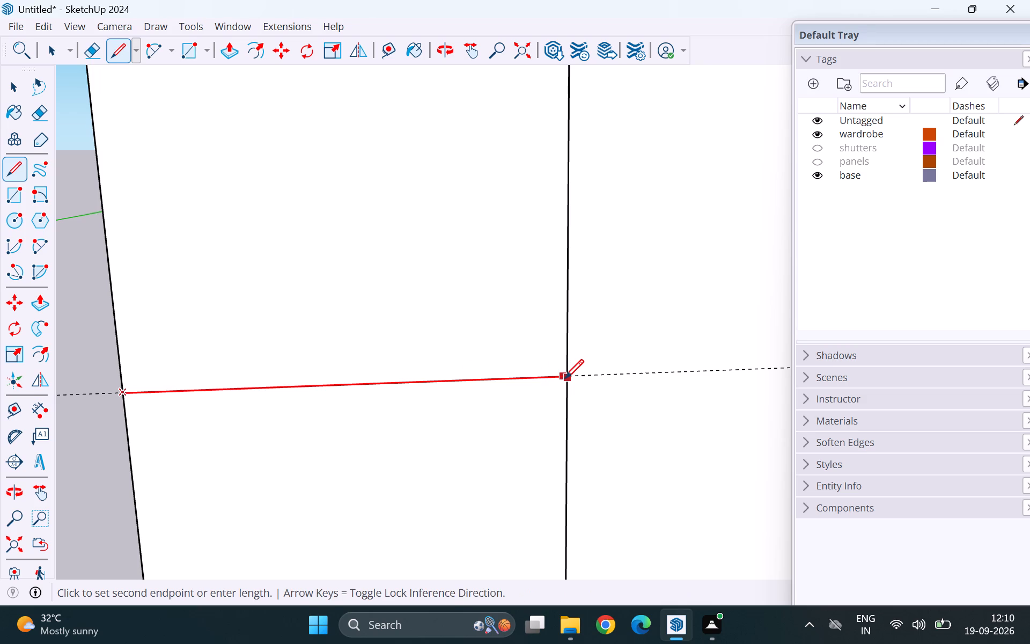
click(569, 377)
scroll(553, 286, down, 5)
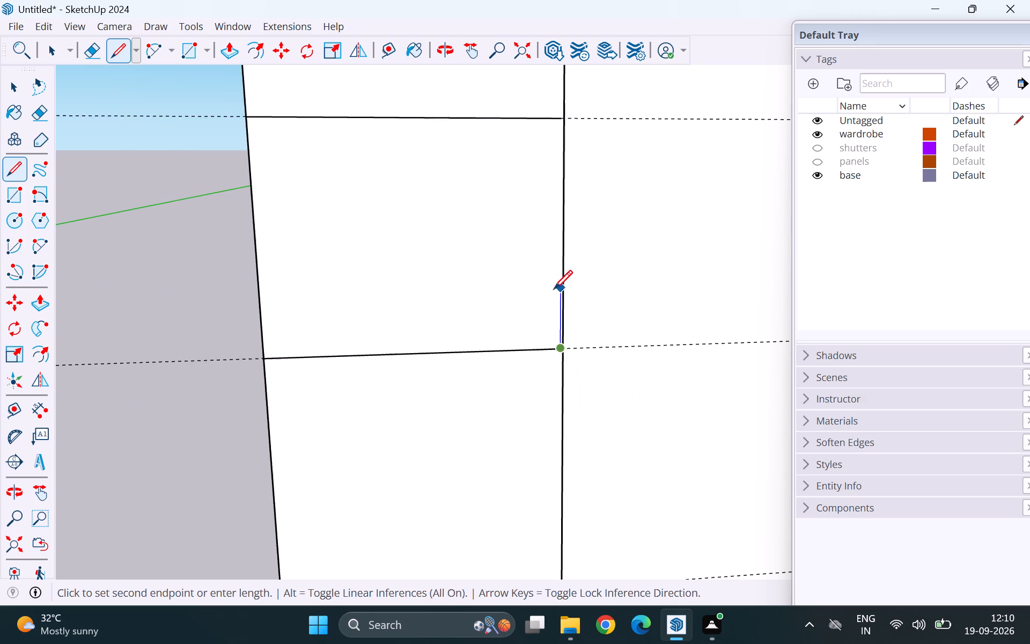
key(space)
Draw a line along the lowest horizontal guide across the leftmost bay, locked to the red axis.
scroll(554, 287, down, 7)
scroll(501, 467, up, 11)
key(l)
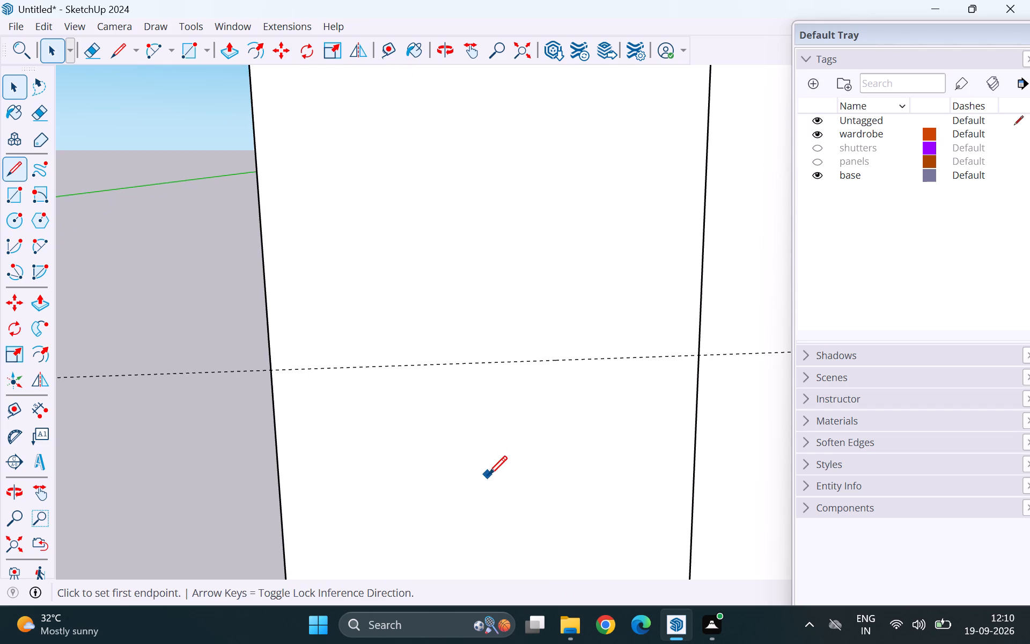
click(275, 371)
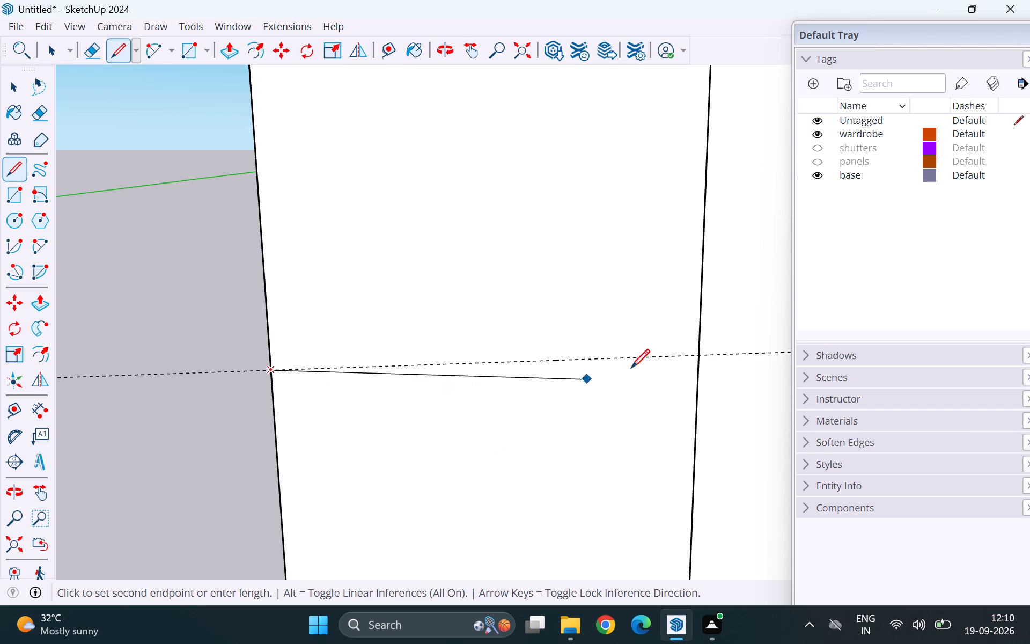
key(Right)
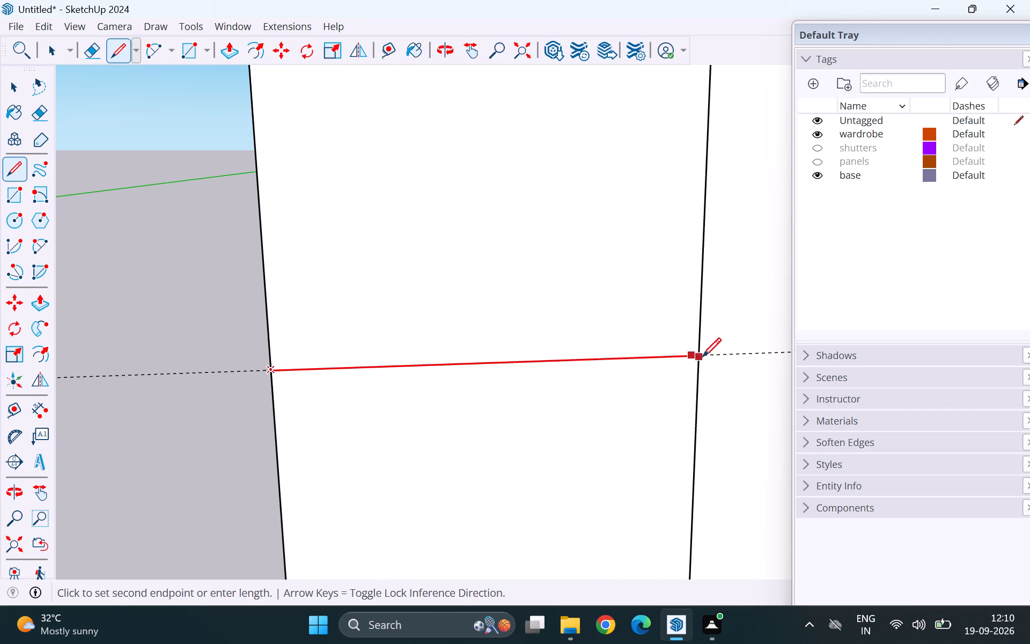
scroll(704, 354, up, 9)
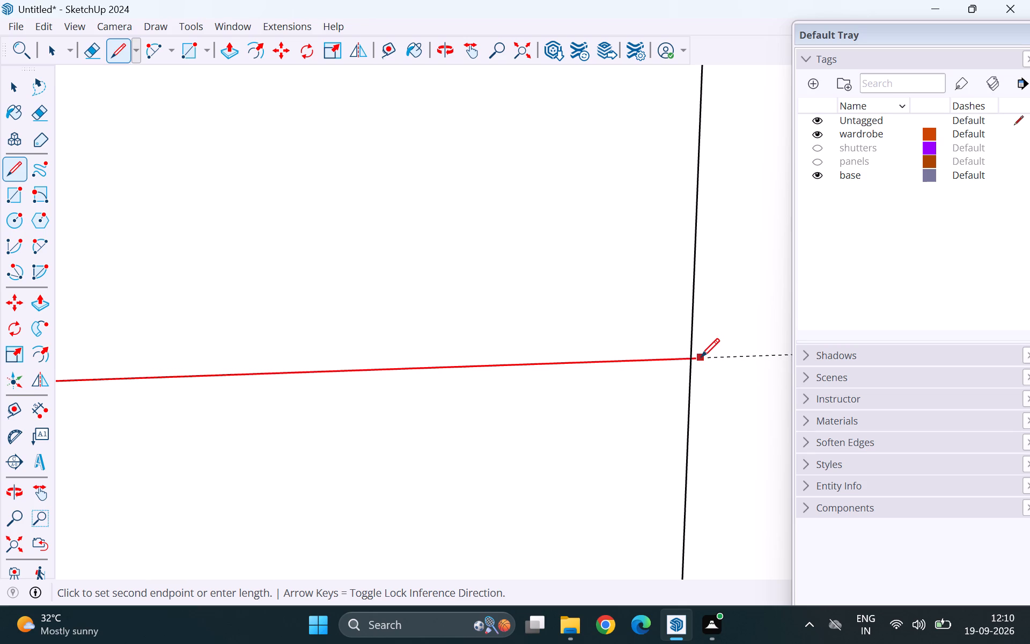
click(695, 360)
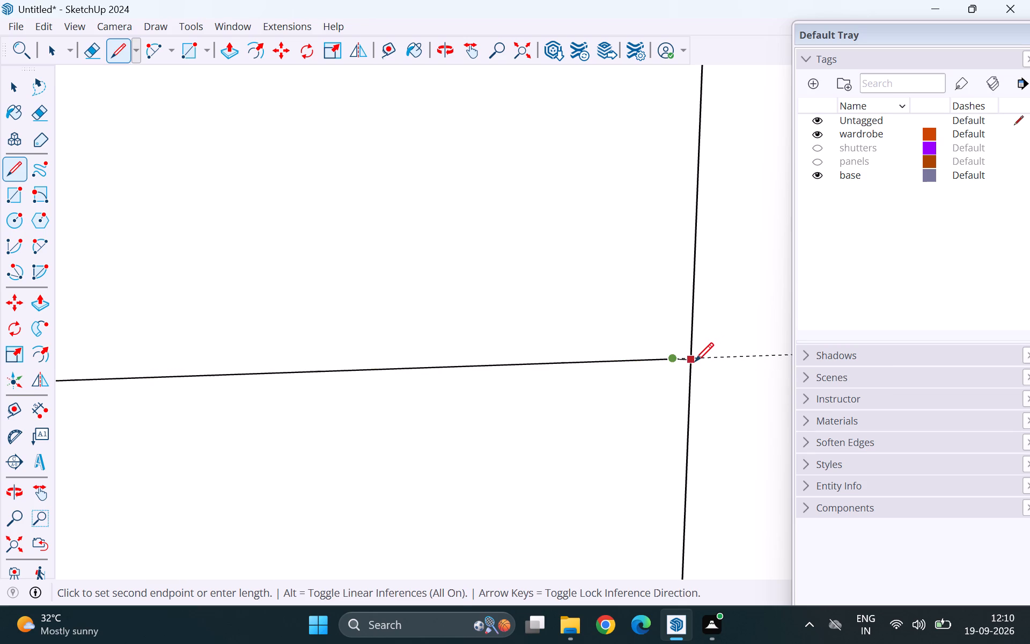
key(space)
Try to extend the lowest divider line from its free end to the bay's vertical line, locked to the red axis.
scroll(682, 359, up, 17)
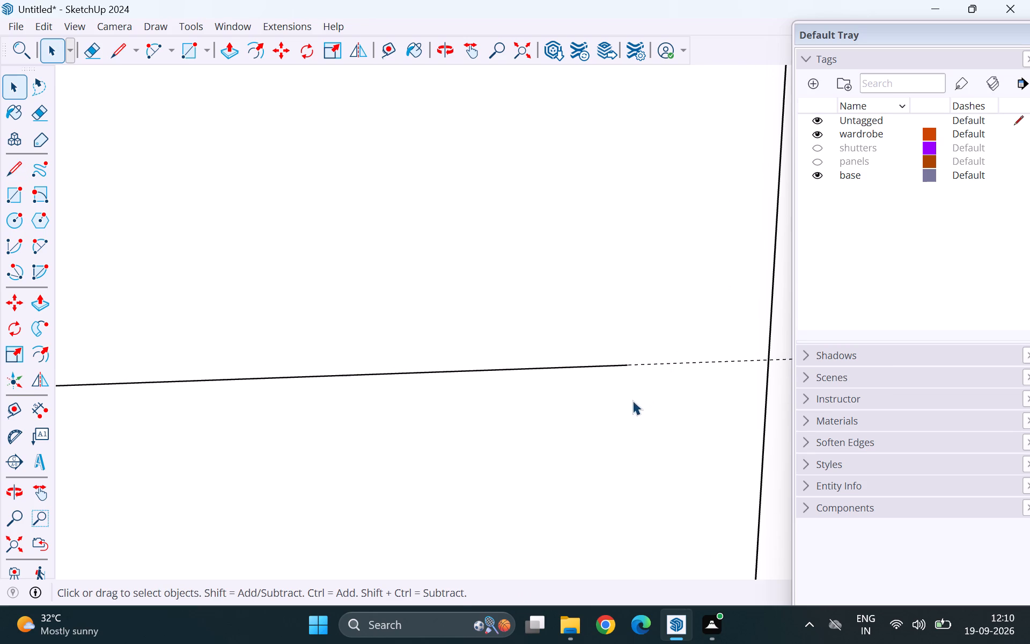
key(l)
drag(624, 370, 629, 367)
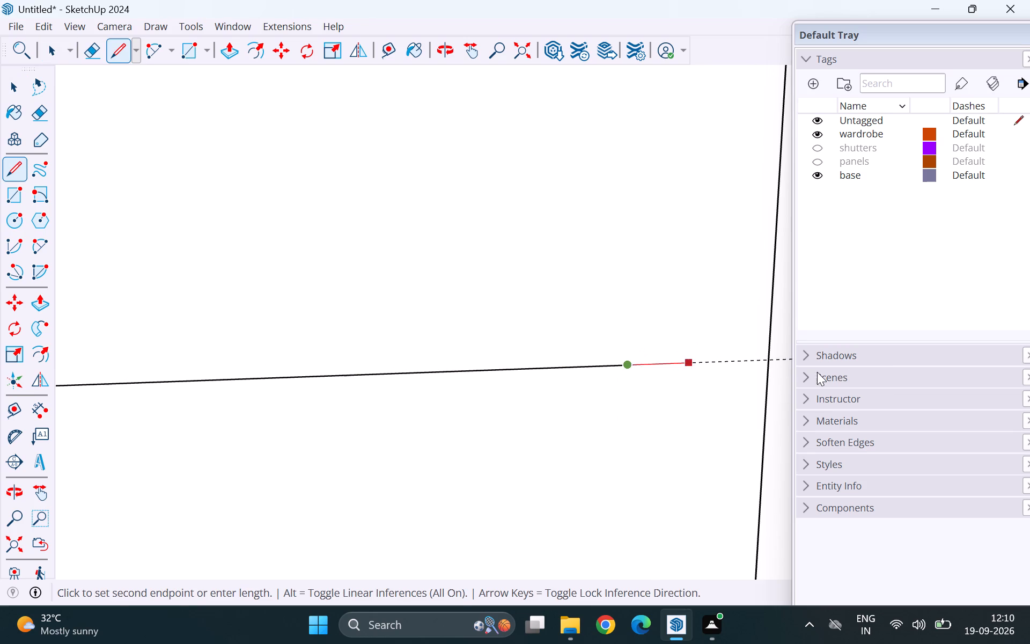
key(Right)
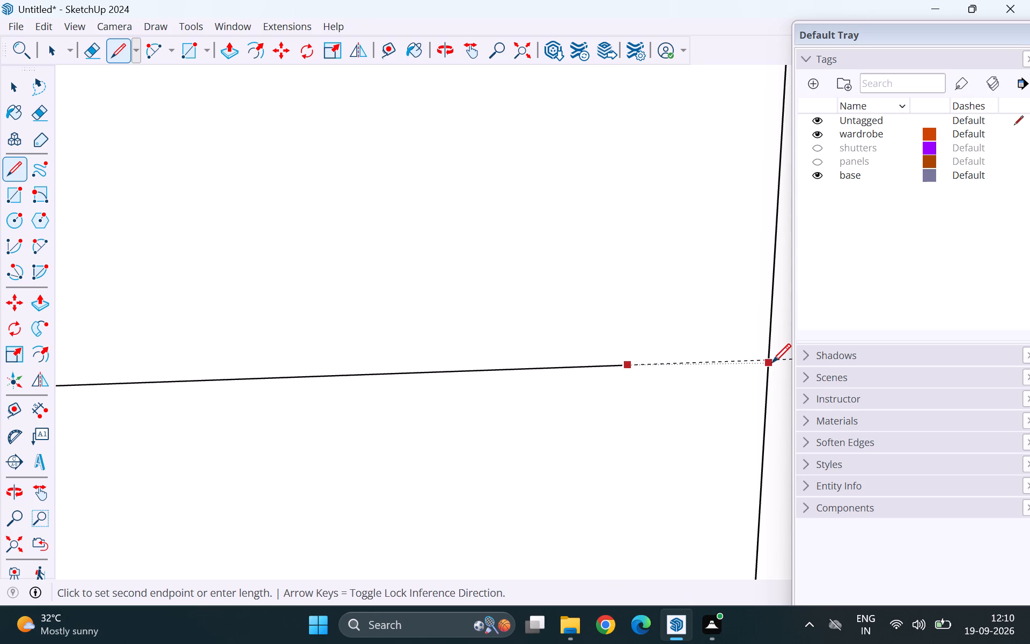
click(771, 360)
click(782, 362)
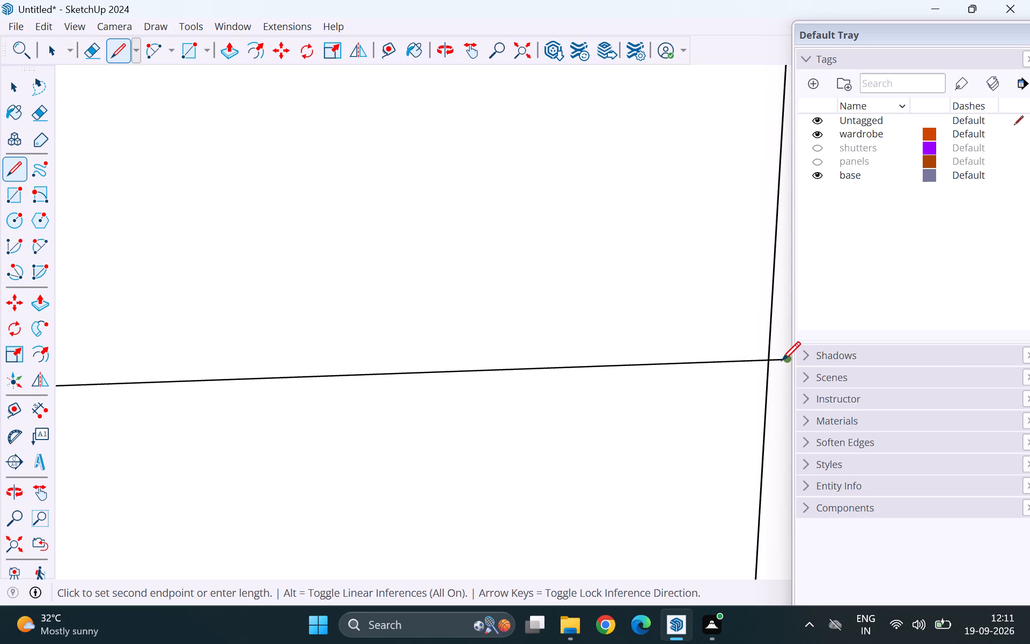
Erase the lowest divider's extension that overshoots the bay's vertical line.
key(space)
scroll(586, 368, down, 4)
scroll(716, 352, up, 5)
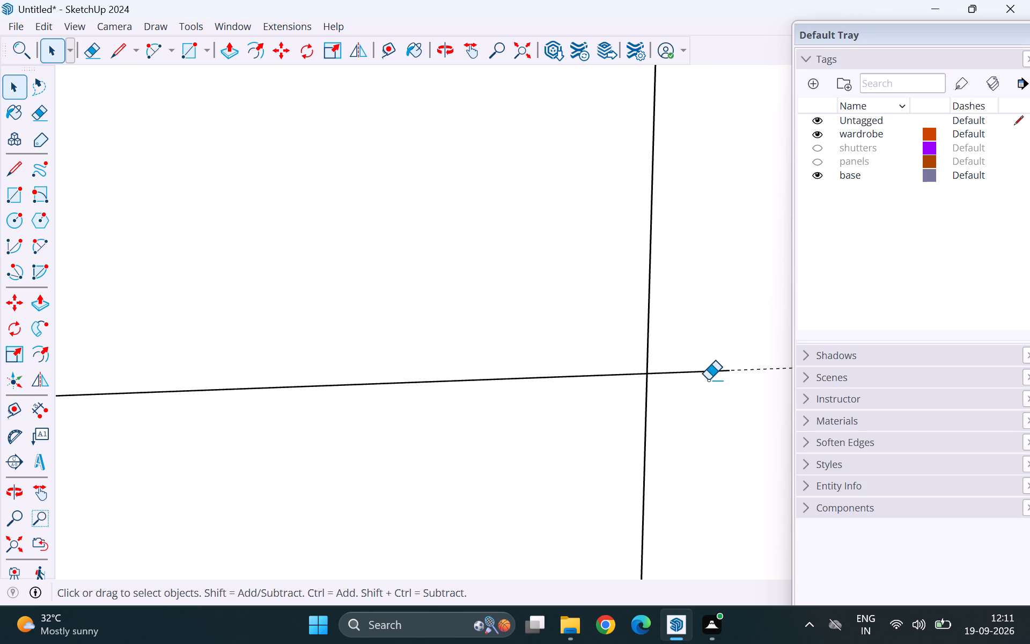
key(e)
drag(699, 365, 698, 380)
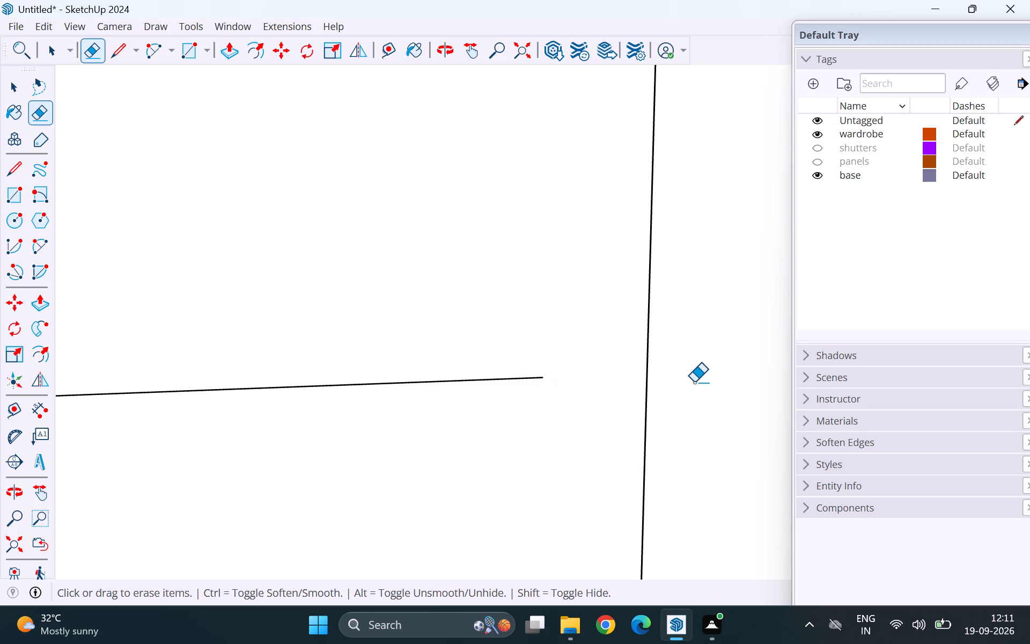
Close the gap in the lowest divider with a line from its free end to the bay's vertical line.
key(space)
key(l)
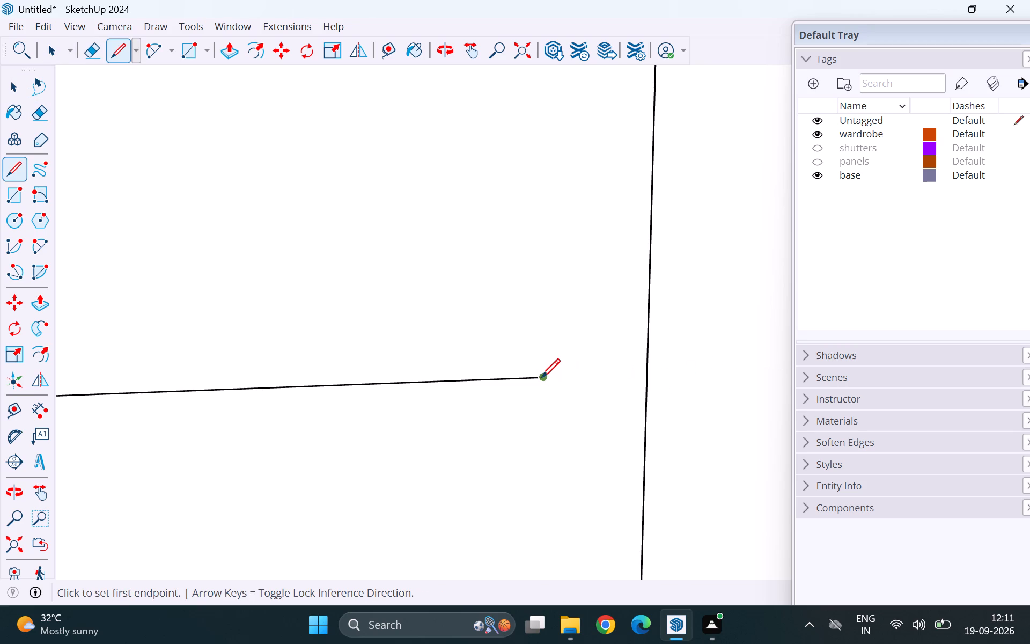
click(541, 377)
click(642, 375)
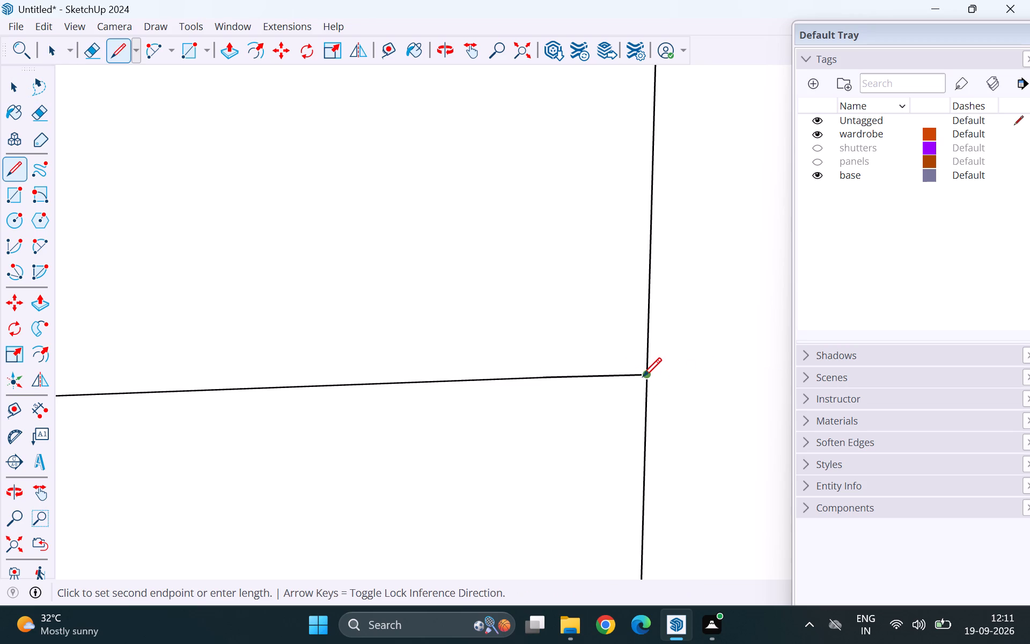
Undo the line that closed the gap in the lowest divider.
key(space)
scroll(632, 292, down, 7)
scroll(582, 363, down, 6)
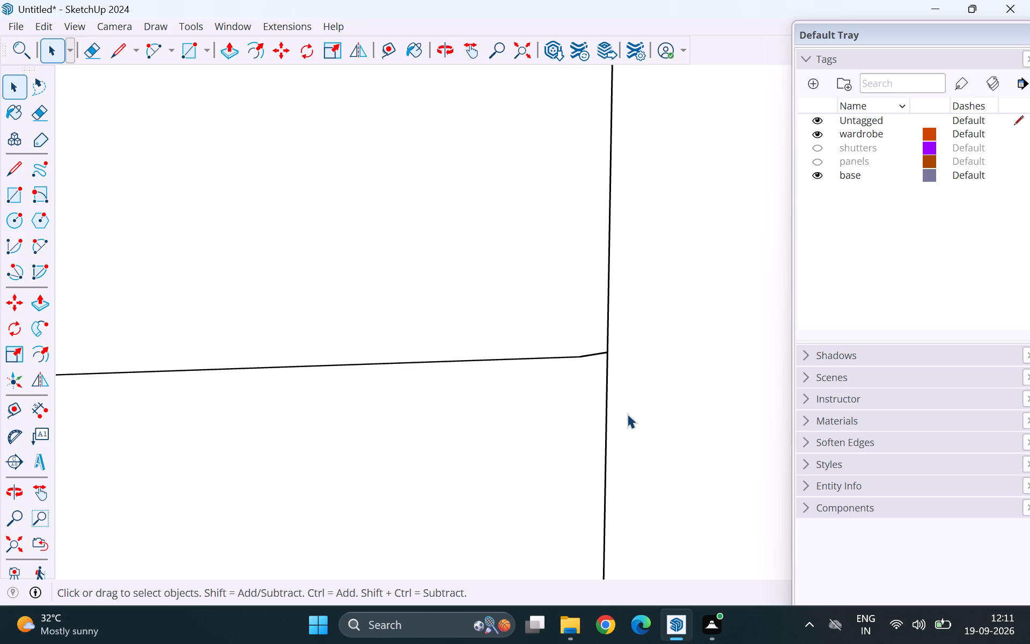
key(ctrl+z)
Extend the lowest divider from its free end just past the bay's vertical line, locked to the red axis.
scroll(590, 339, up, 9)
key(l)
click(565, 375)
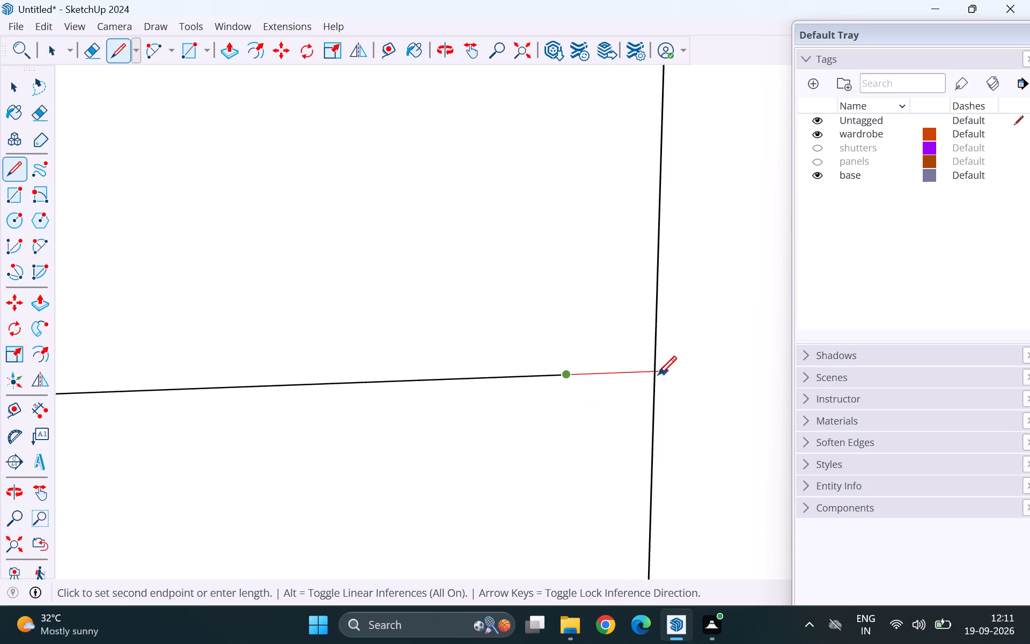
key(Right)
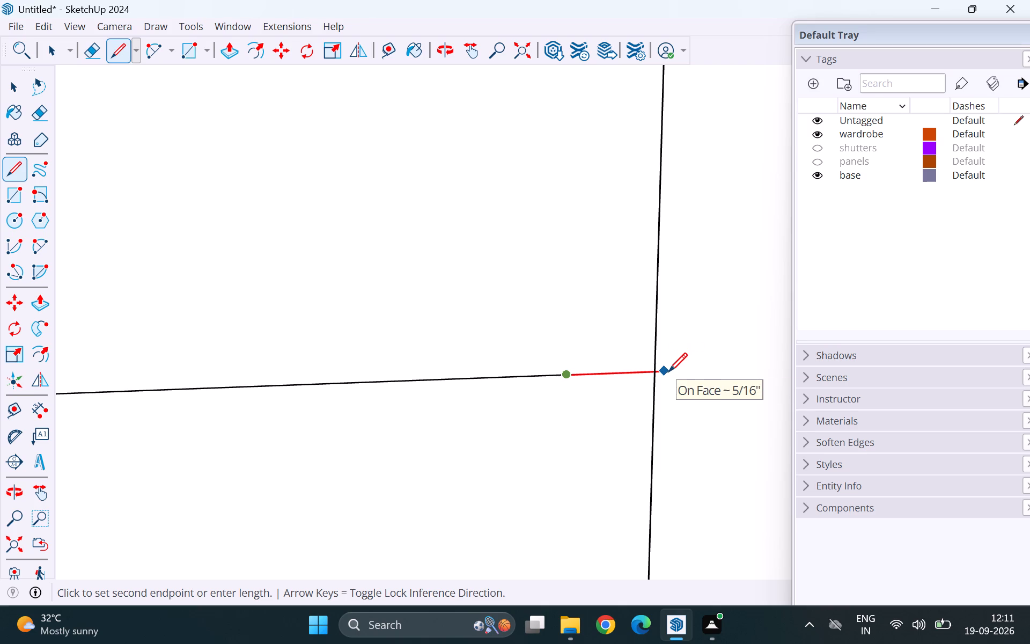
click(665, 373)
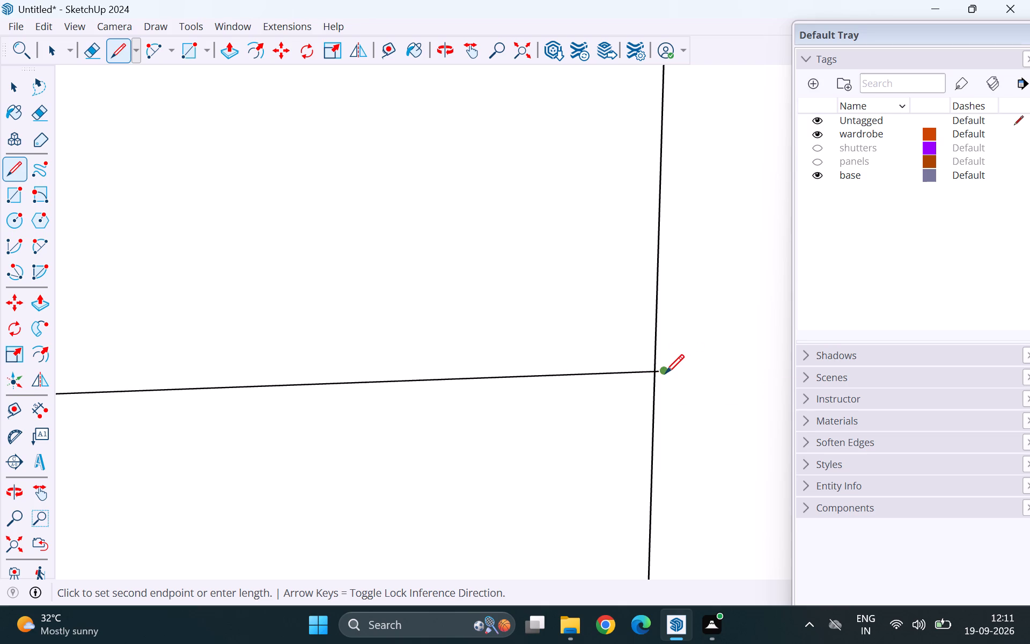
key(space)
Check by selection and from several angles whether the leftmost bay's top compartment is a separate face of the wardrobe front.
scroll(580, 379, down, 20)
scroll(580, 379, down, 4)
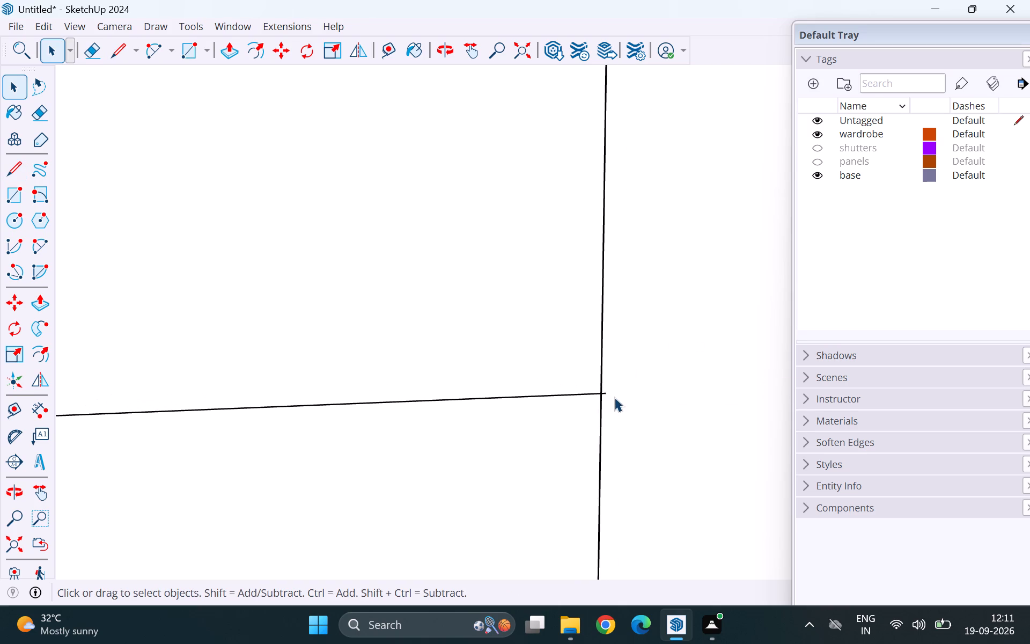
scroll(614, 397, down, 11)
scroll(549, 406, down, 12)
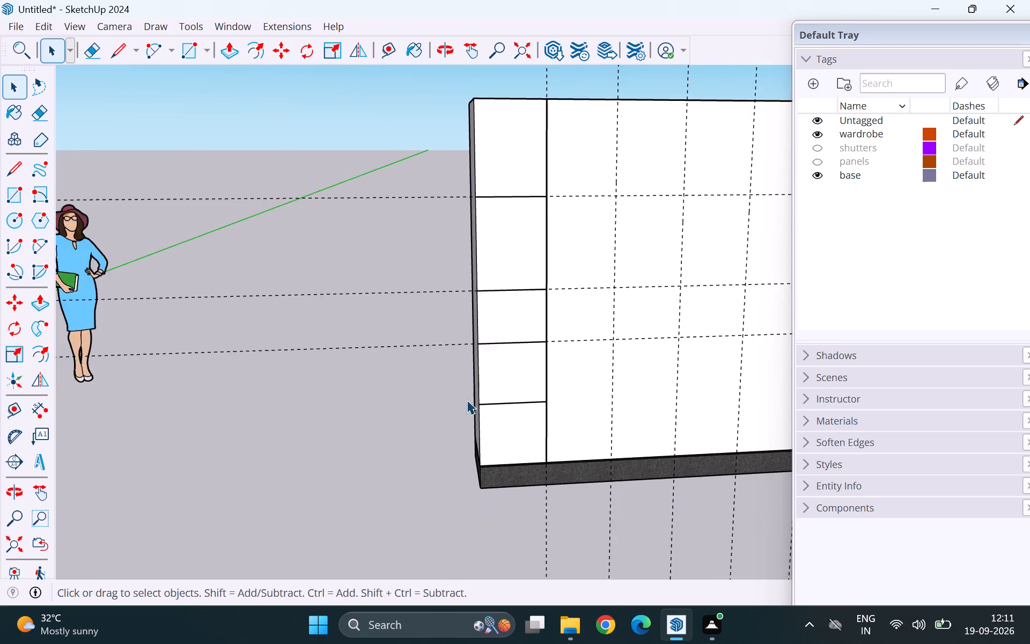
scroll(468, 402, down, 5)
scroll(536, 342, up, 1)
middle_drag(536, 342, 525, 389)
scroll(493, 256, up, 5)
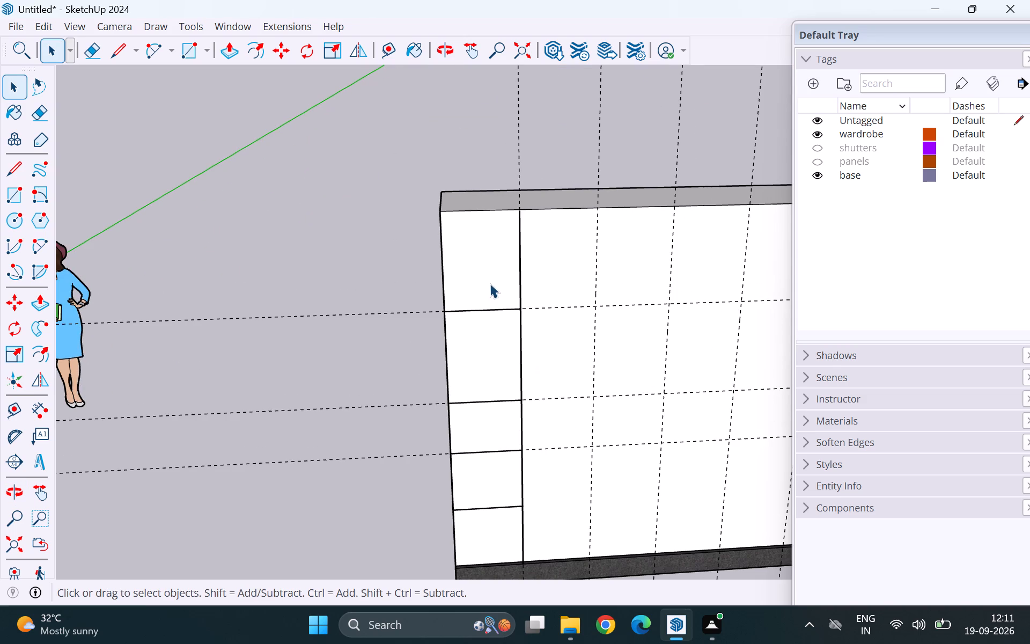
click(490, 283)
click(490, 283)
click(490, 283)
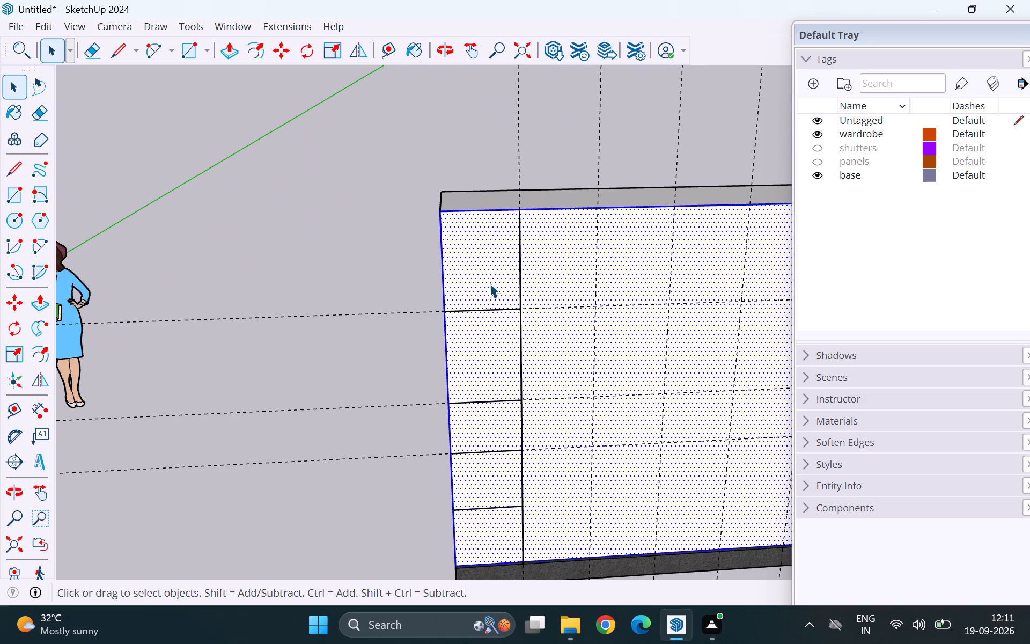
scroll(495, 286, down, 5)
click(389, 274)
middle_drag(425, 350, 510, 347)
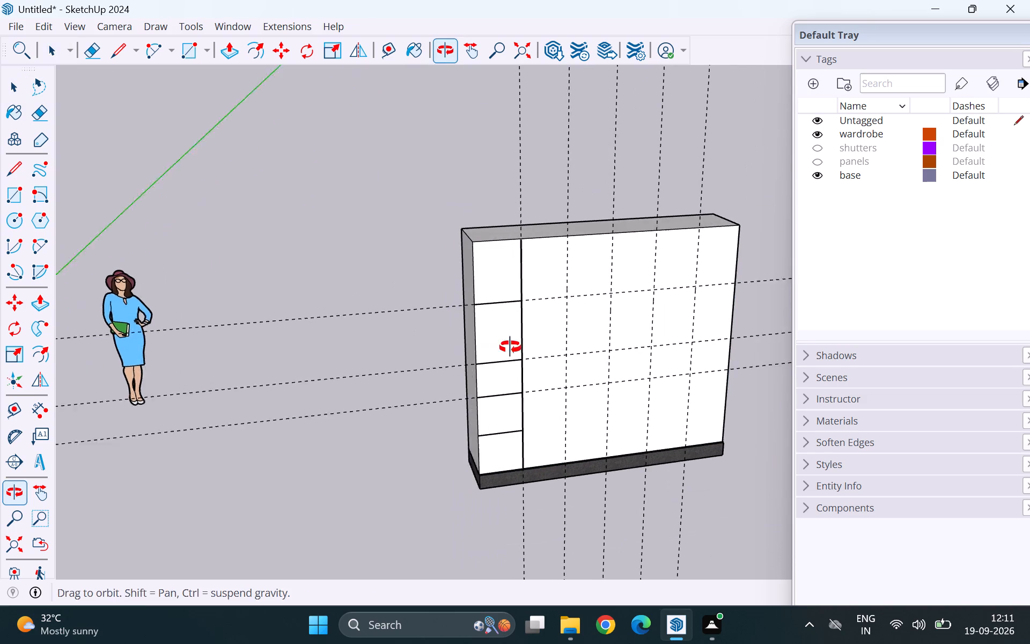
middle_drag(510, 347, 516, 347)
click(492, 280)
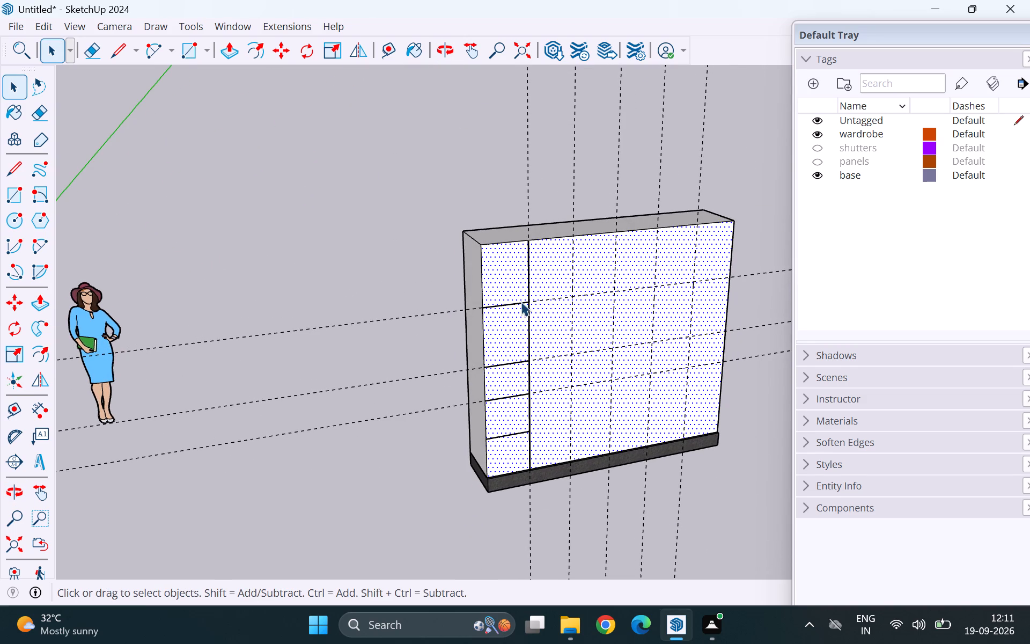
middle_drag(502, 324, 771, 330)
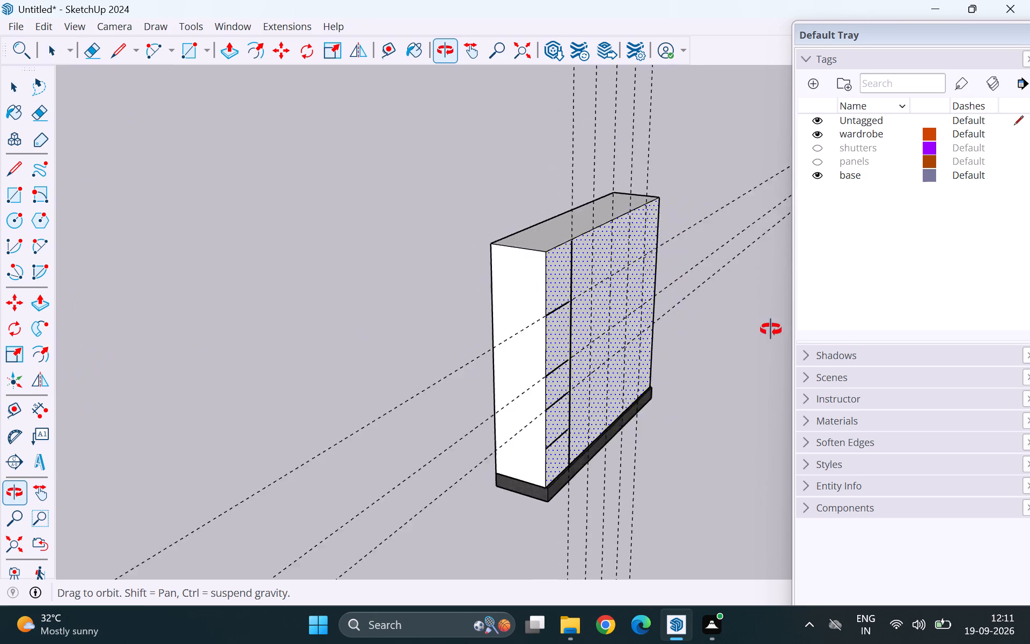
middle_drag(771, 330, 450, 327)
scroll(759, 332, up, 1)
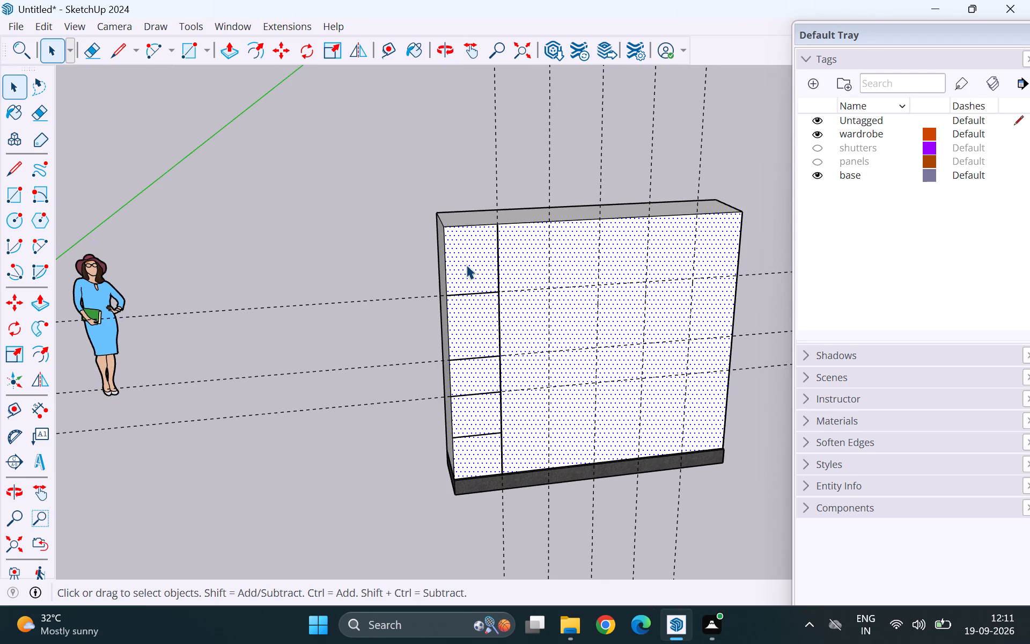
double_click(466, 265)
middle_drag(498, 297, 695, 331)
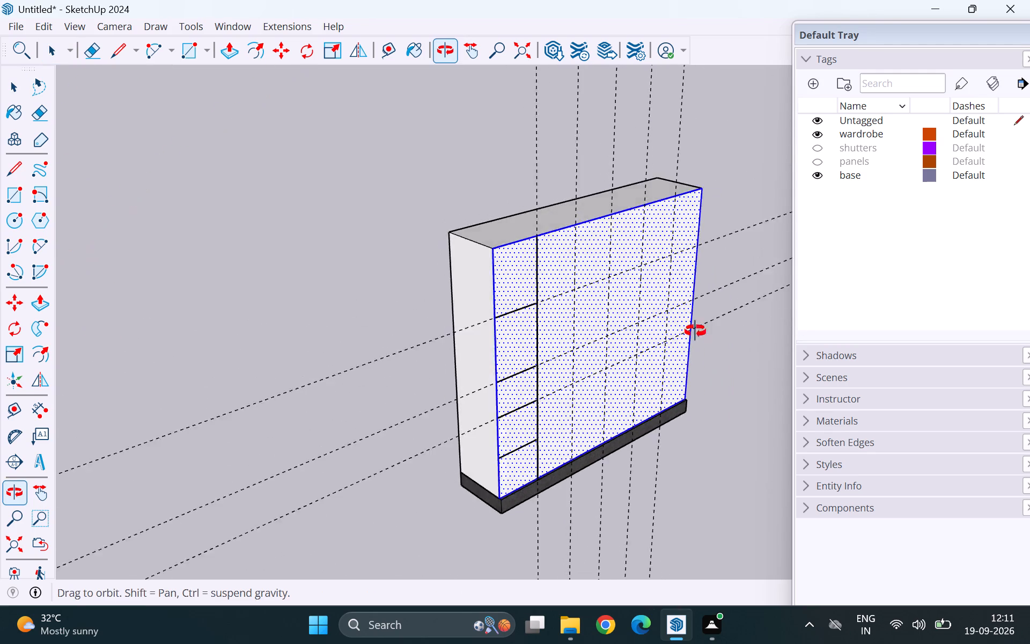
middle_drag(695, 331, 736, 336)
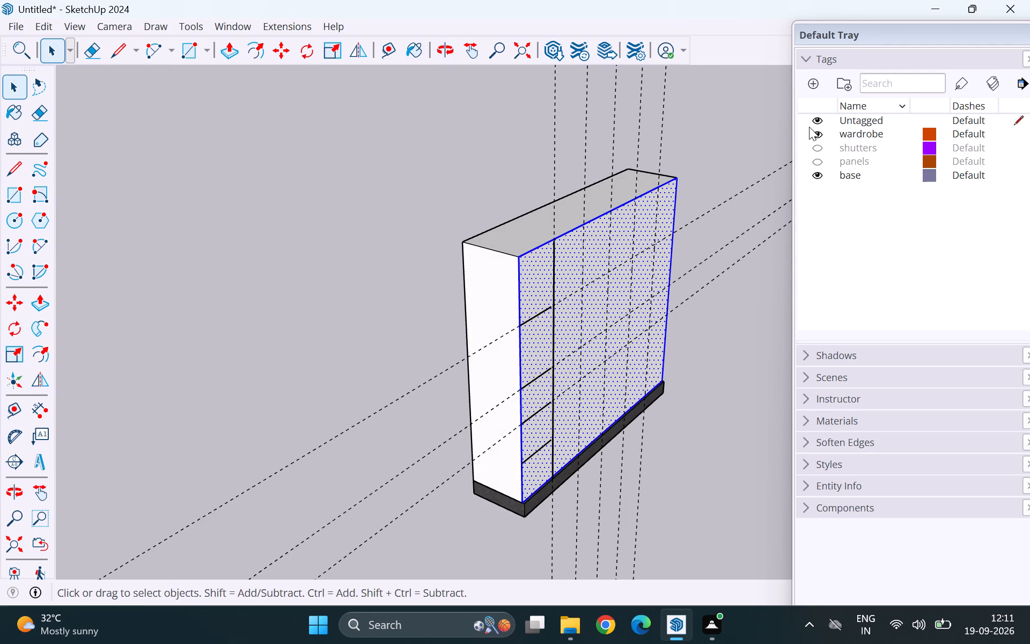
Erase all drawn divider lines and the horizontal guides with the wardrobe tag hidden, and show the tag again.
click(821, 136)
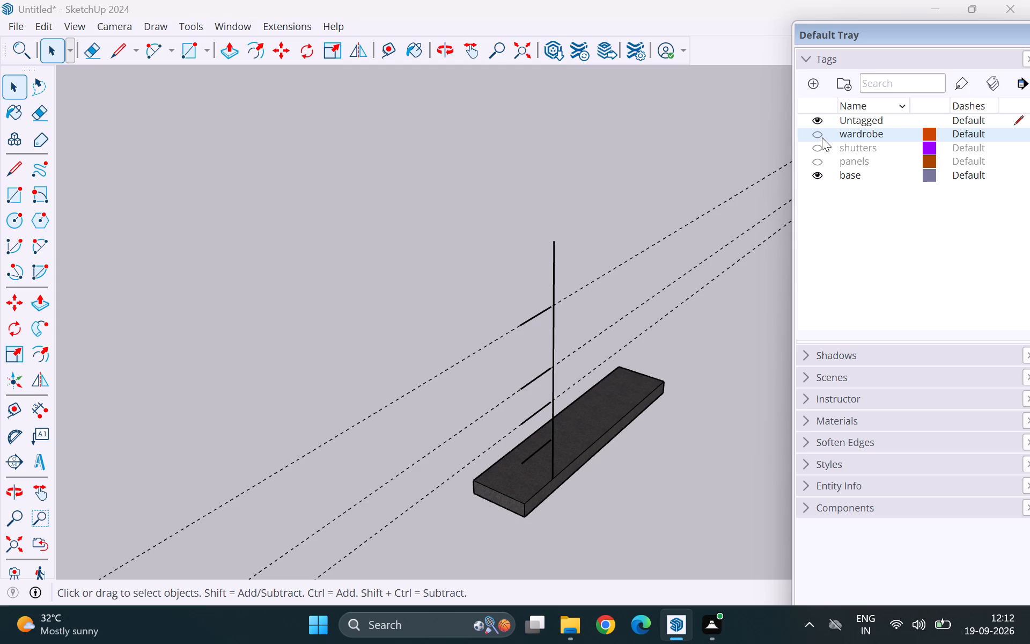
key(e)
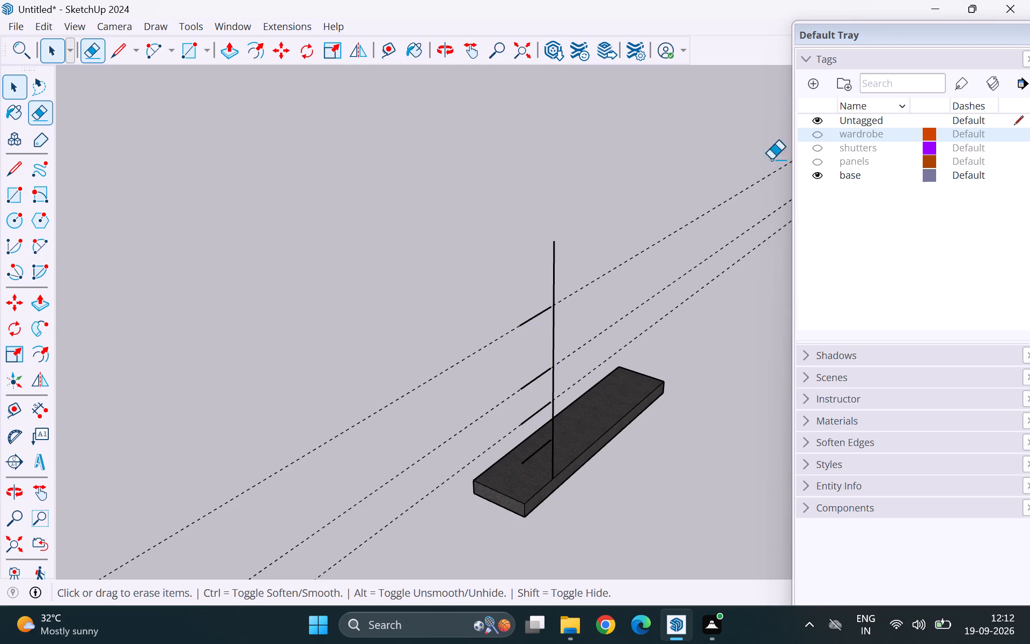
drag(568, 254, 535, 422)
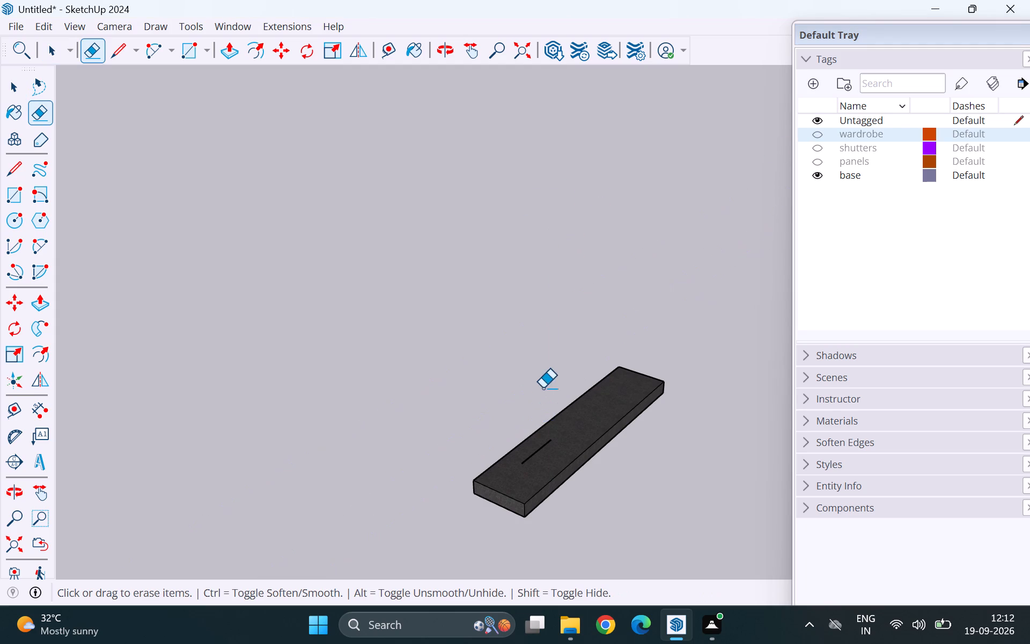
drag(548, 463, 535, 451)
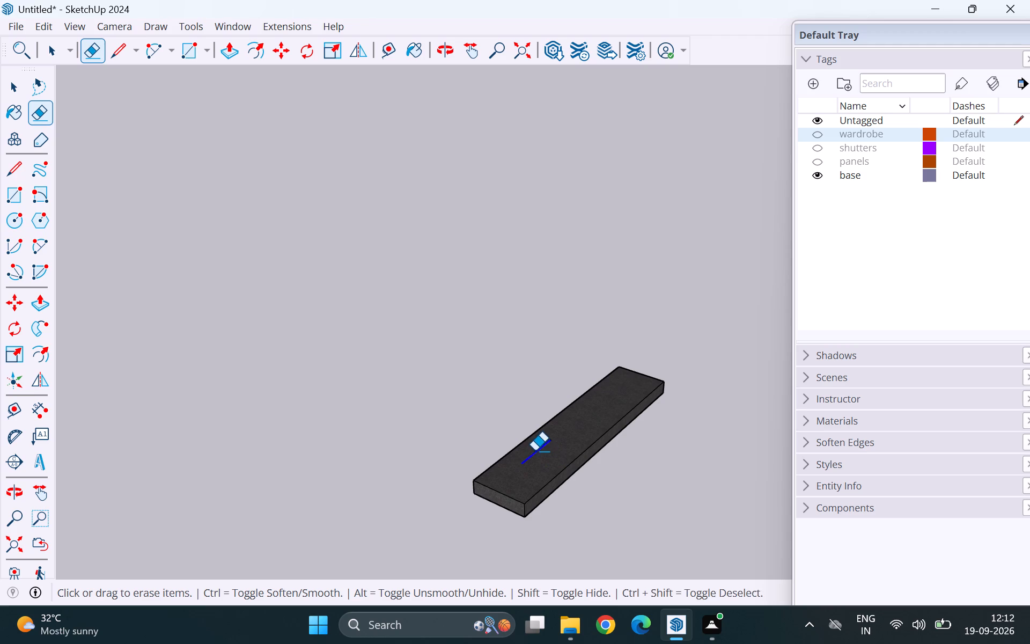
key(space)
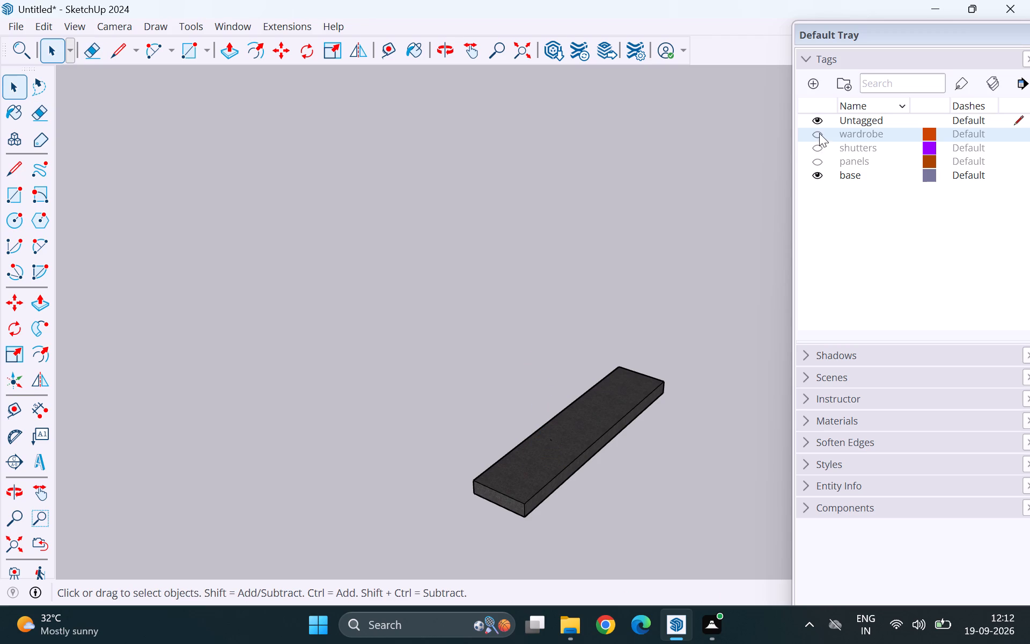
click(819, 133)
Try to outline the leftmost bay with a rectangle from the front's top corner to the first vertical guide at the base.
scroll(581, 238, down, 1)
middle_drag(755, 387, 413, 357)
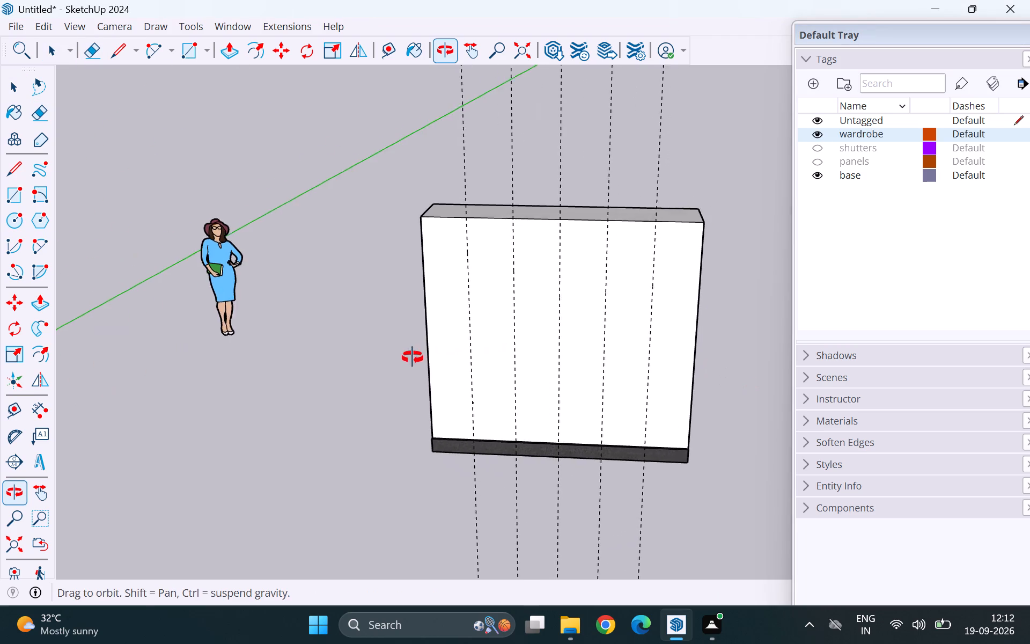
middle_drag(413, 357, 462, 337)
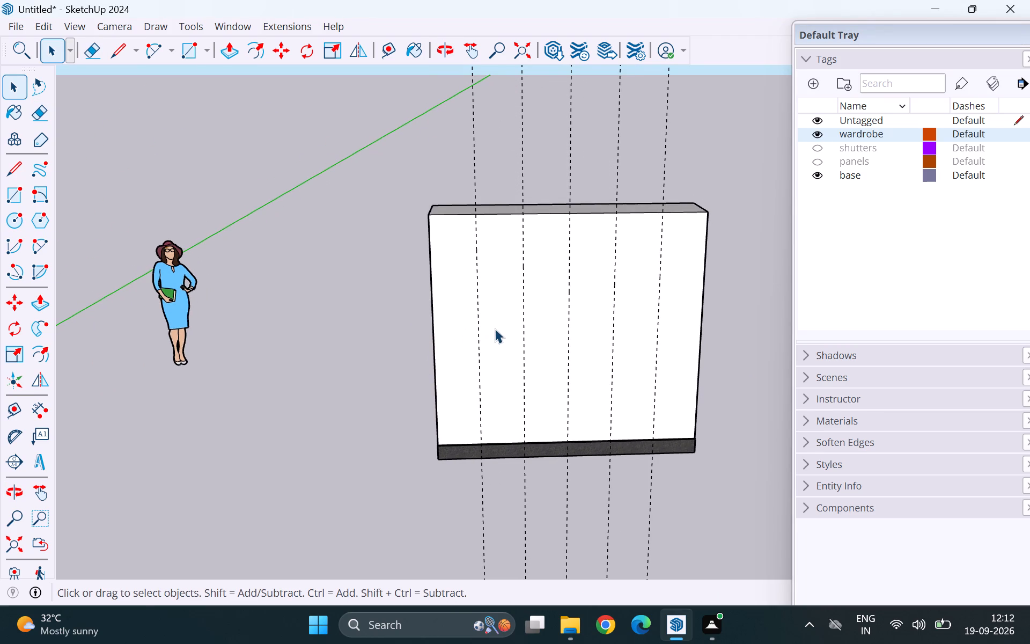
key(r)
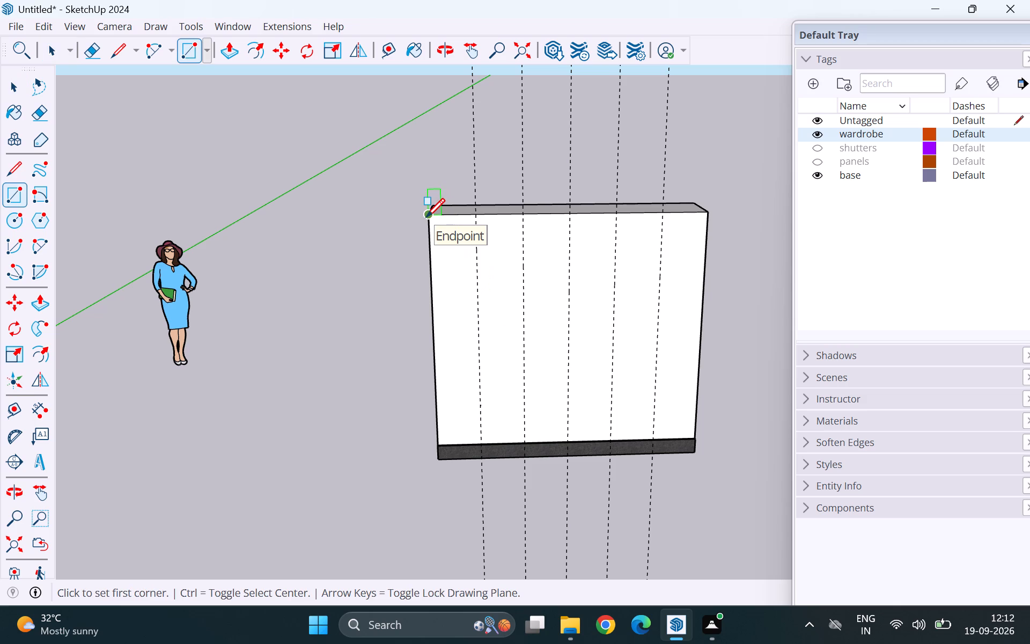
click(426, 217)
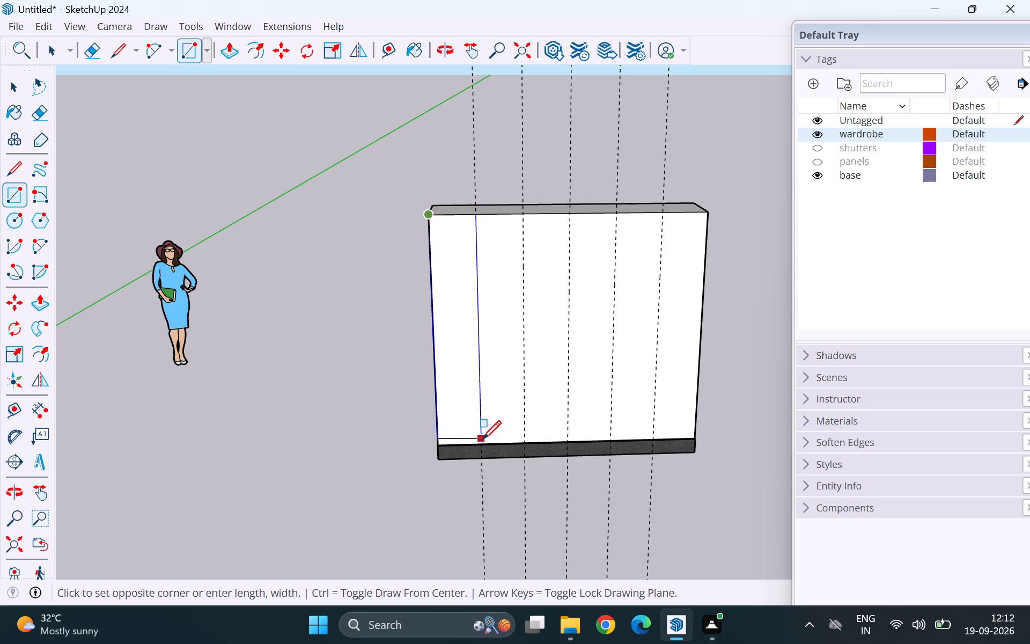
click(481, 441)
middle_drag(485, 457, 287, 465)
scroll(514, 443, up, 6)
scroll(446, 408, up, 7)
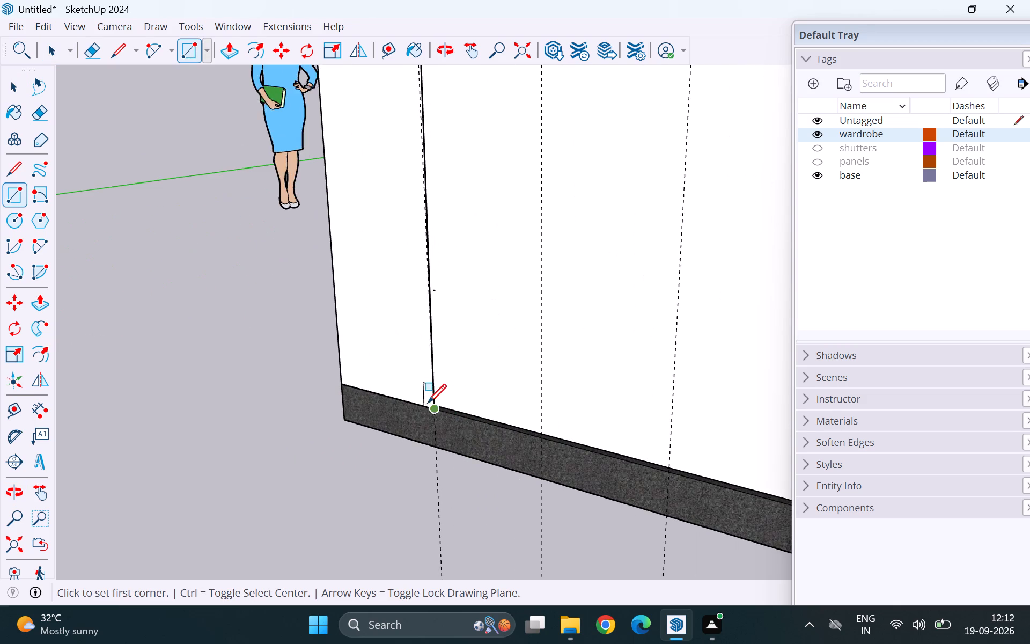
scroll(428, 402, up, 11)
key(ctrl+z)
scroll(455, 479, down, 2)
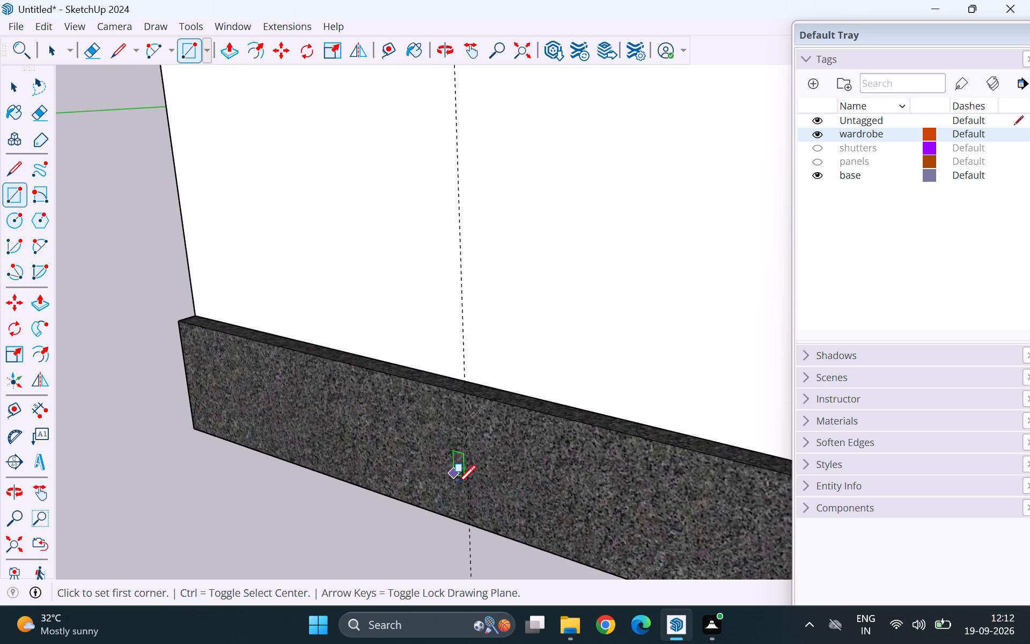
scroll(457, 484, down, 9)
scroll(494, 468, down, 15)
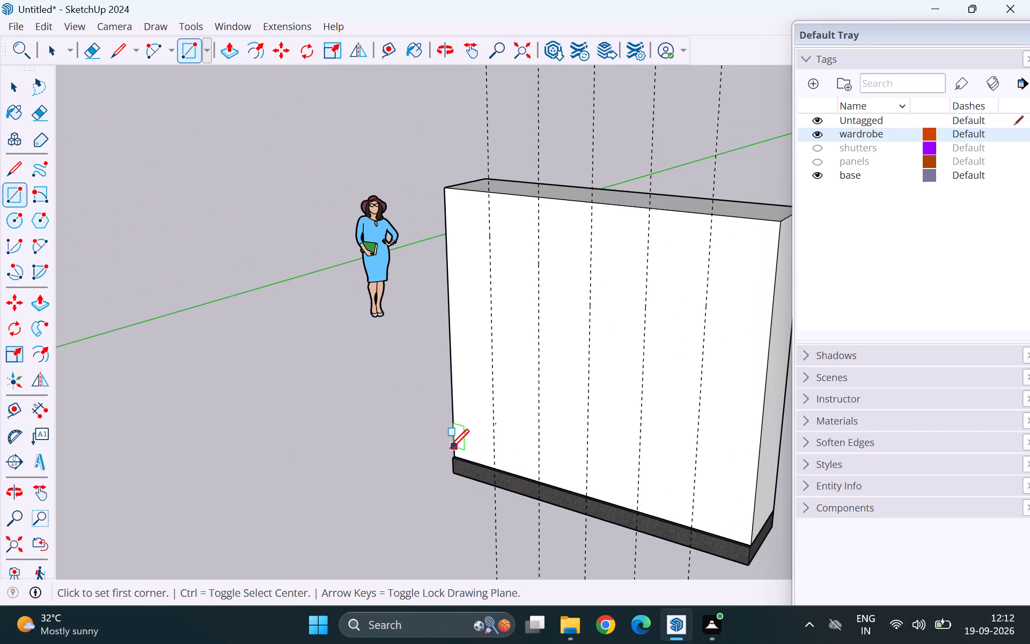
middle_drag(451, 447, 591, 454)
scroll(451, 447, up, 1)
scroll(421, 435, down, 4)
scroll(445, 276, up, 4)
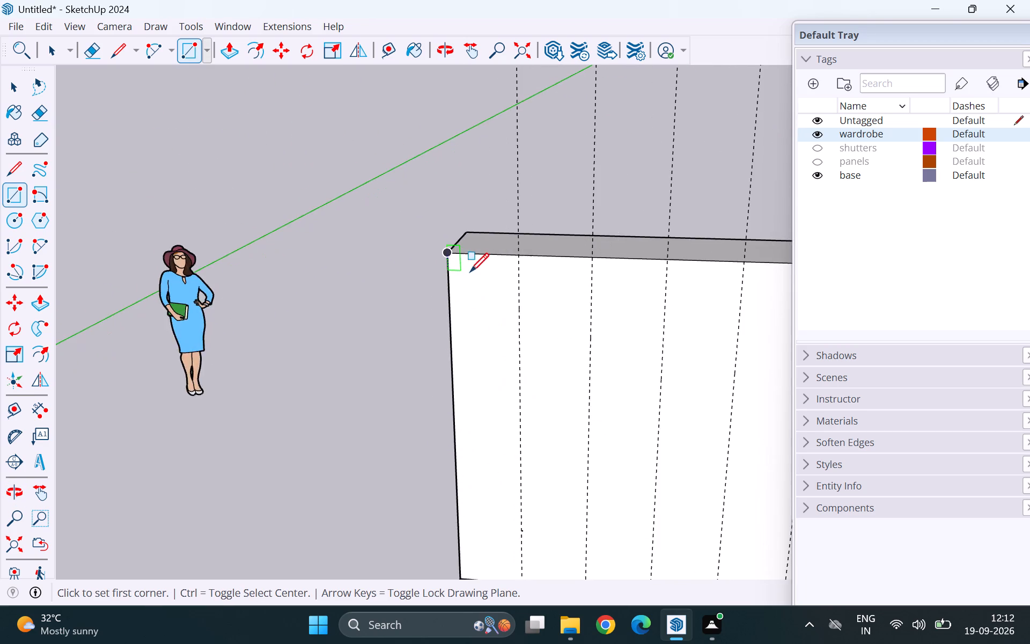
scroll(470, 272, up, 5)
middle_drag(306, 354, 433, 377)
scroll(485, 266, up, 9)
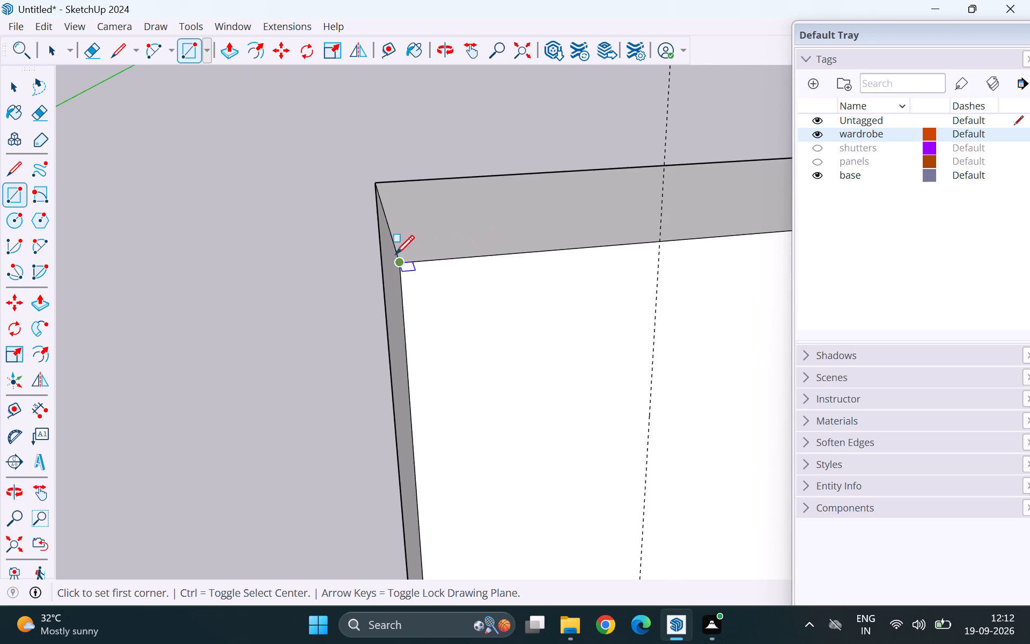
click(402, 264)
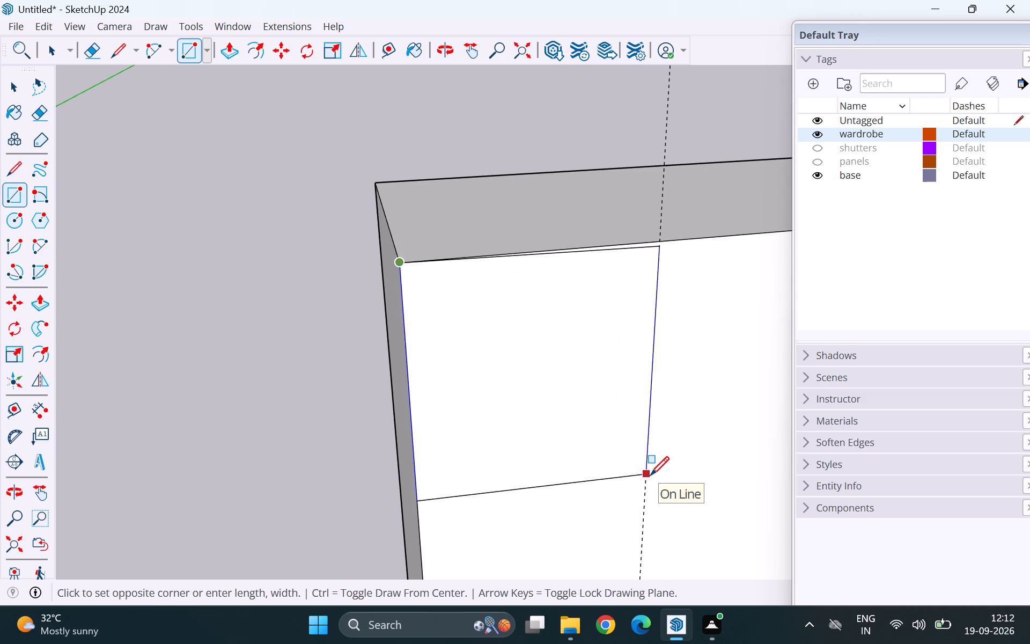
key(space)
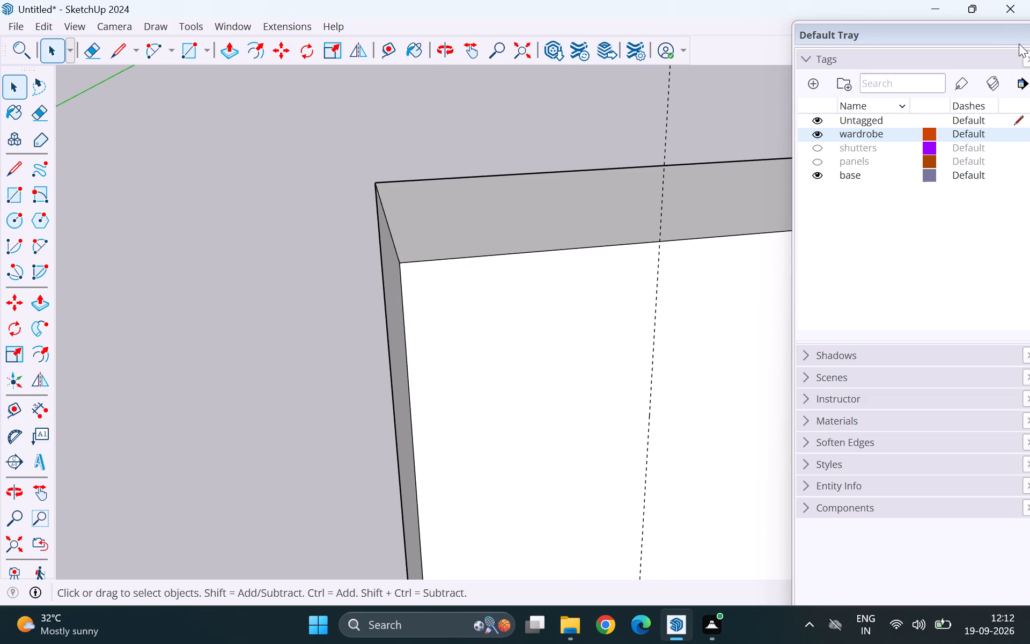
Close the Tags section and the Default Tray to clear the modelling area.
click(1027, 59)
scroll(560, 212, down, 2)
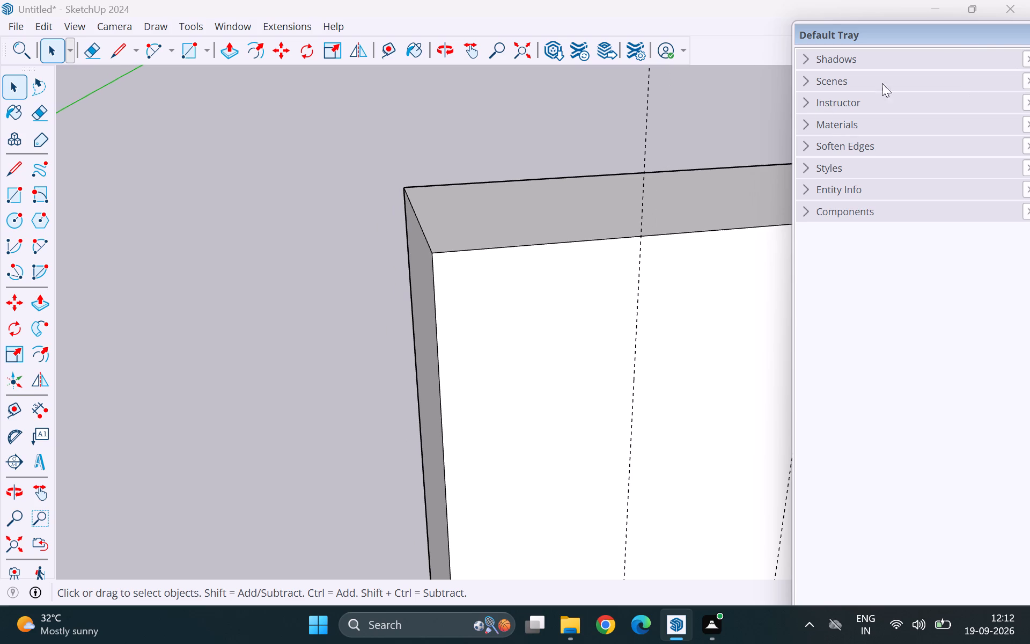
drag(955, 33, 898, 32)
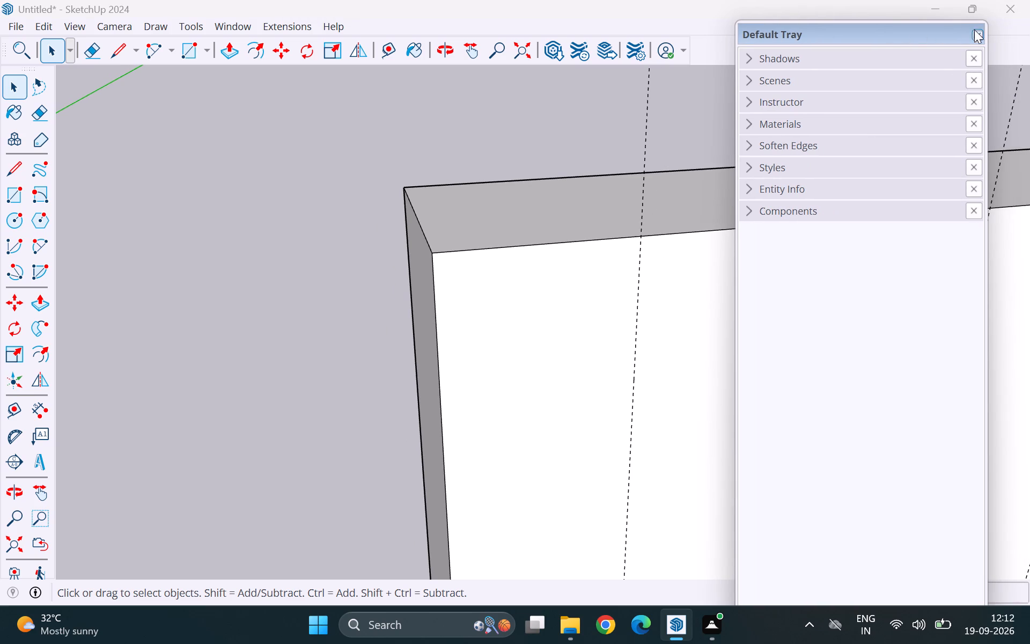
click(978, 35)
Place a horizontal guide 2' below the top edge of the wardrobe's front face.
scroll(380, 236, down, 5)
middle_drag(709, 465, 693, 420)
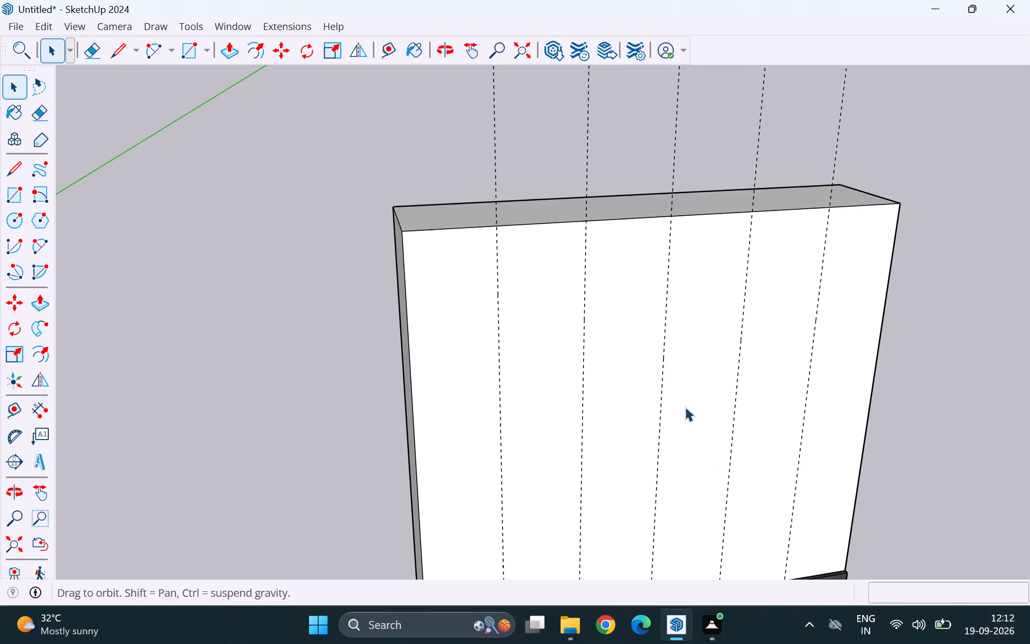
middle_click(685, 407)
key(t)
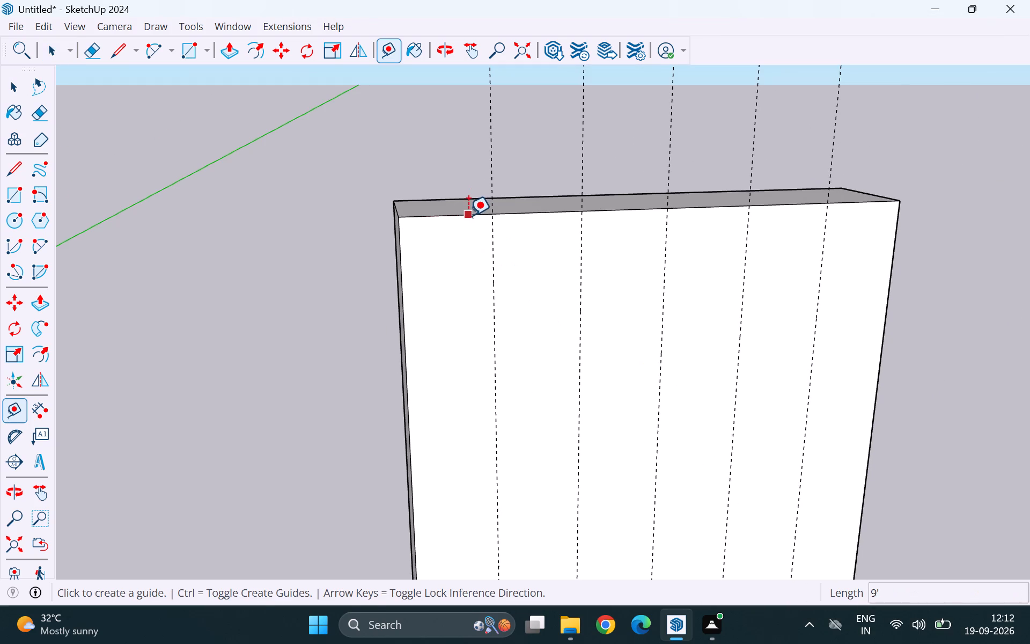
click(468, 215)
text(2')
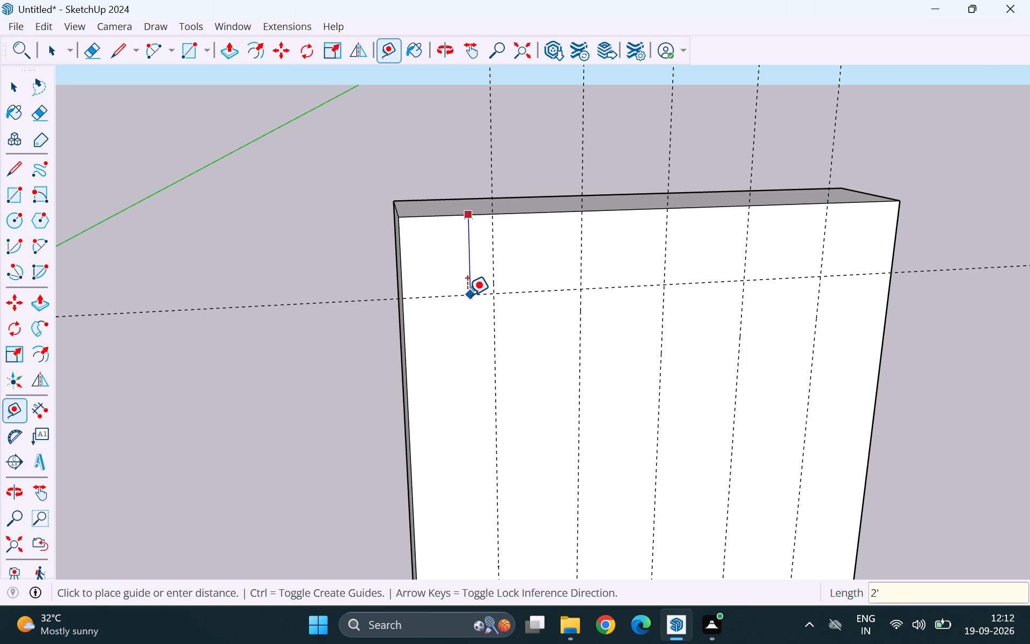
key(Return)
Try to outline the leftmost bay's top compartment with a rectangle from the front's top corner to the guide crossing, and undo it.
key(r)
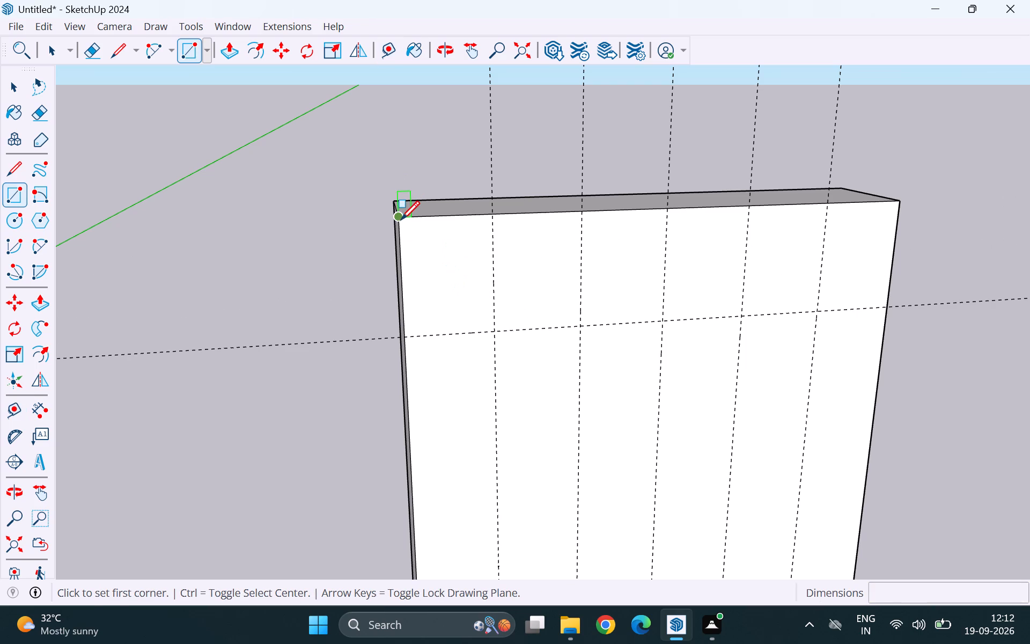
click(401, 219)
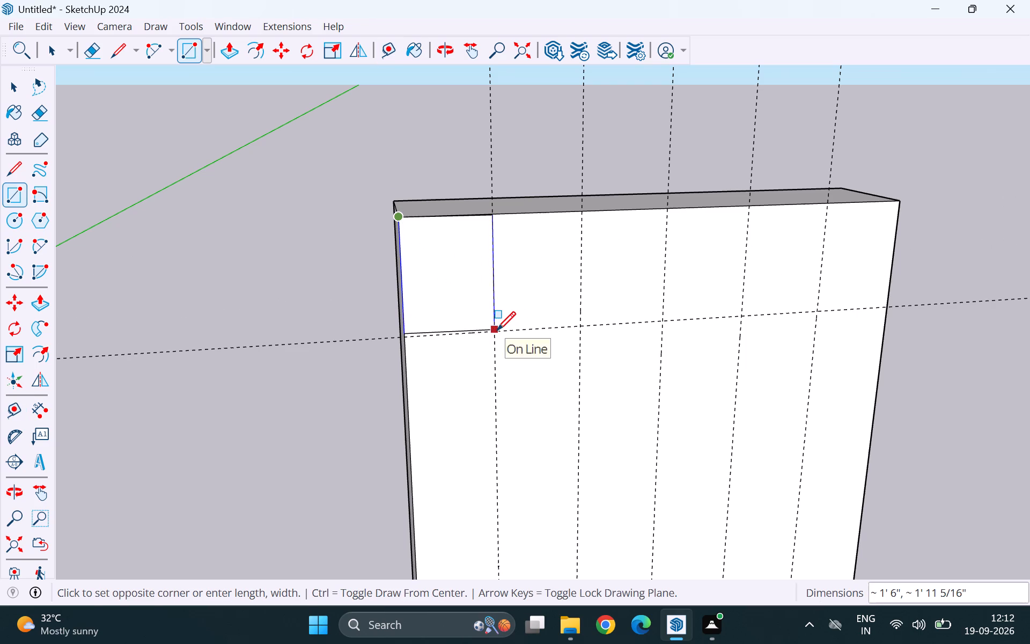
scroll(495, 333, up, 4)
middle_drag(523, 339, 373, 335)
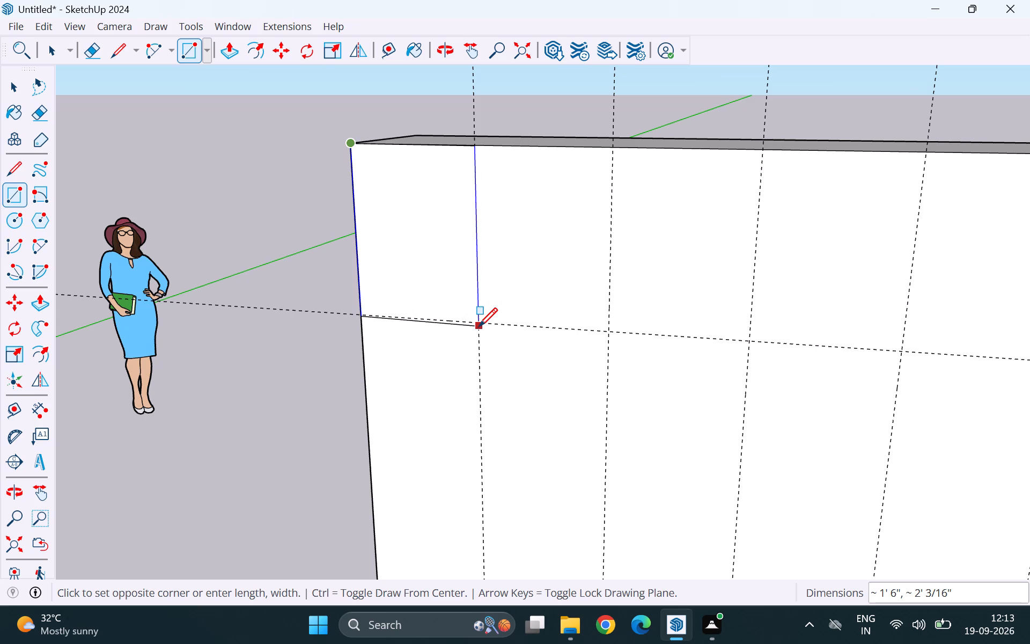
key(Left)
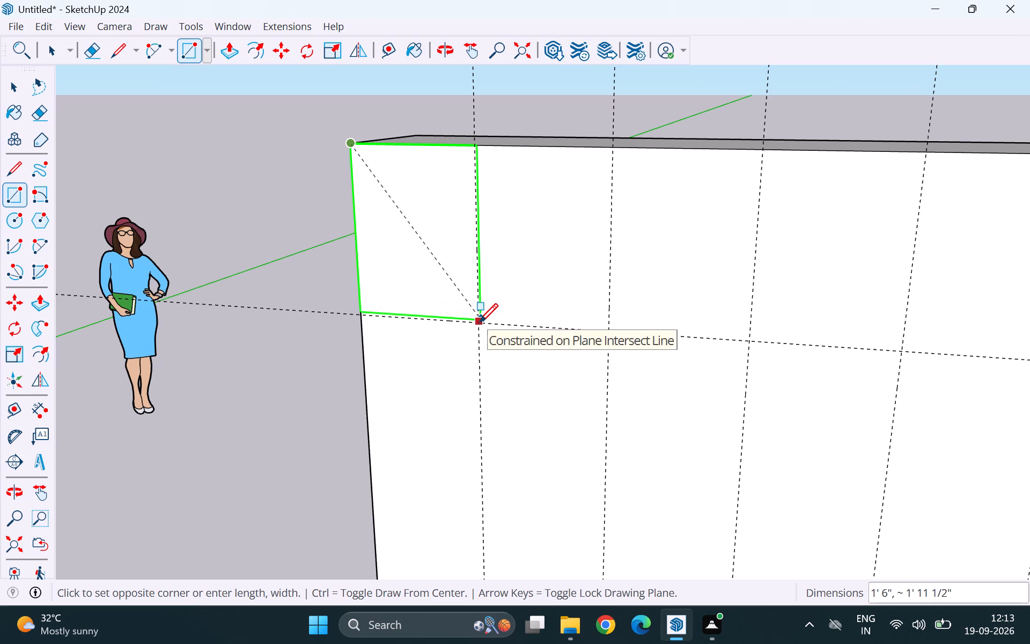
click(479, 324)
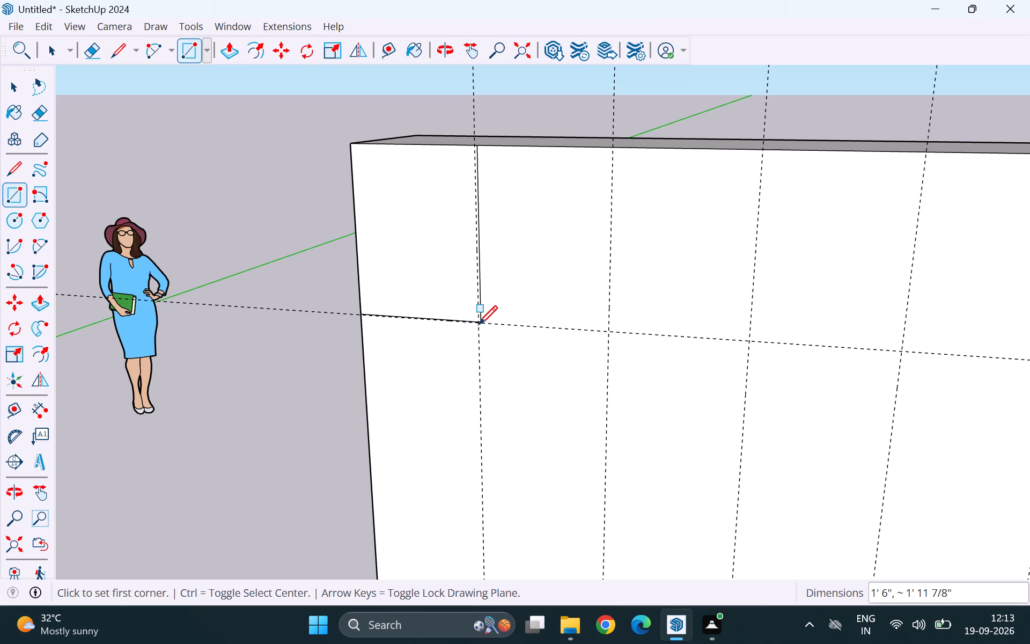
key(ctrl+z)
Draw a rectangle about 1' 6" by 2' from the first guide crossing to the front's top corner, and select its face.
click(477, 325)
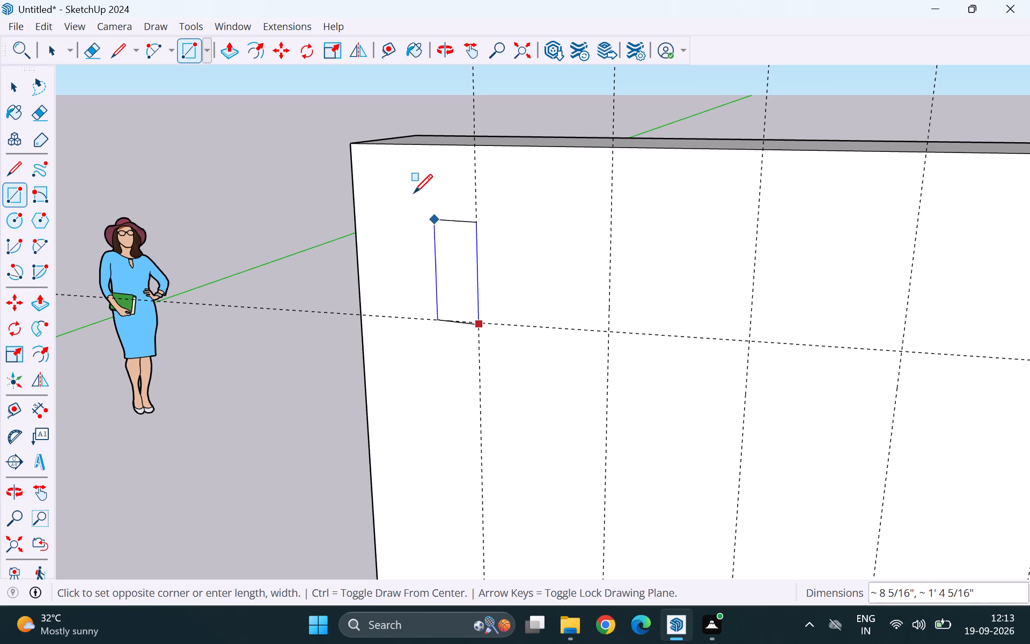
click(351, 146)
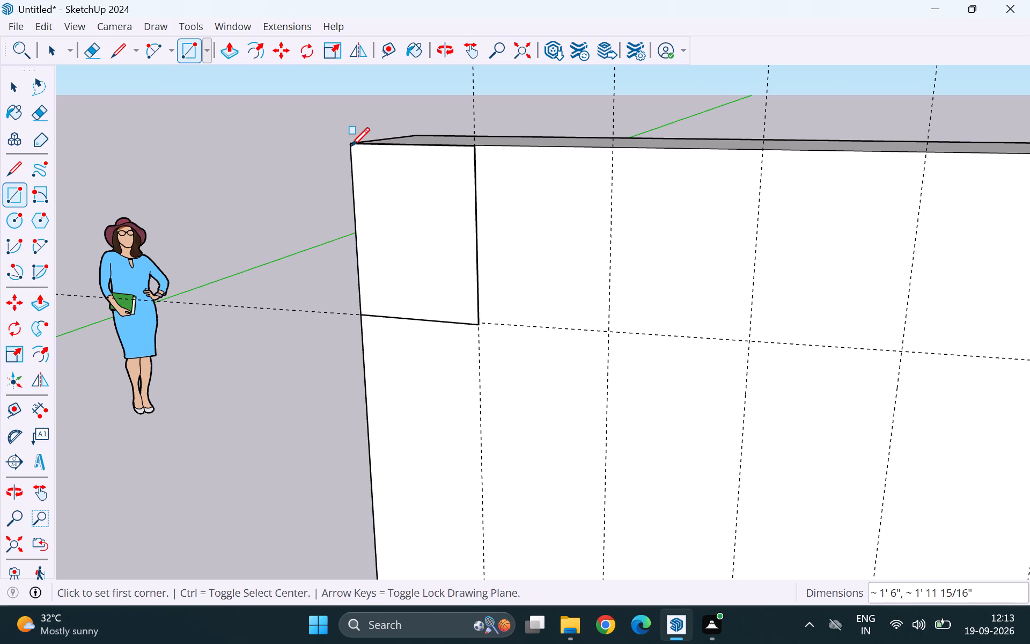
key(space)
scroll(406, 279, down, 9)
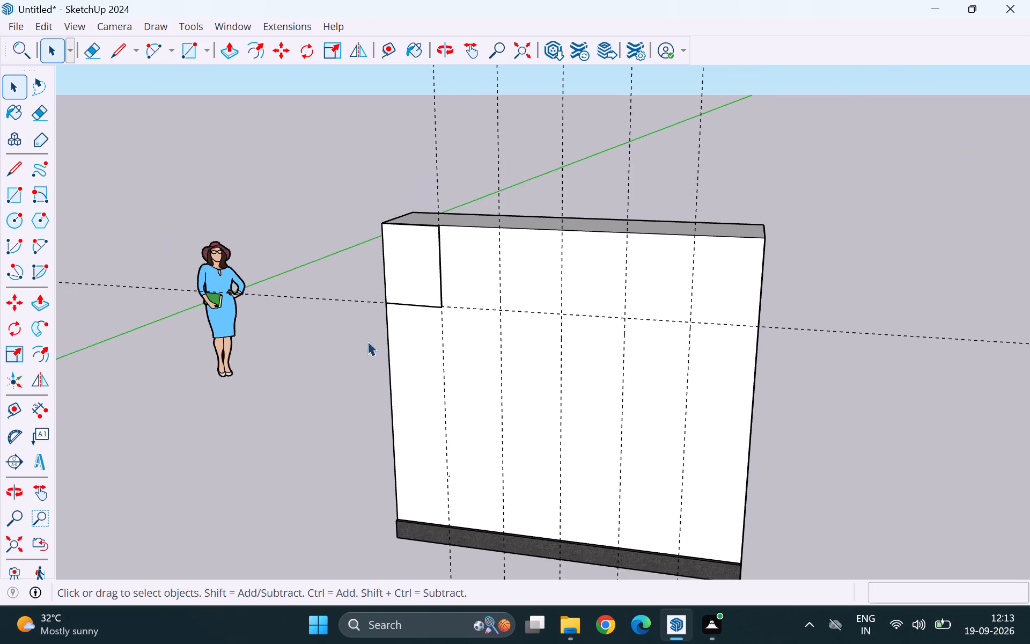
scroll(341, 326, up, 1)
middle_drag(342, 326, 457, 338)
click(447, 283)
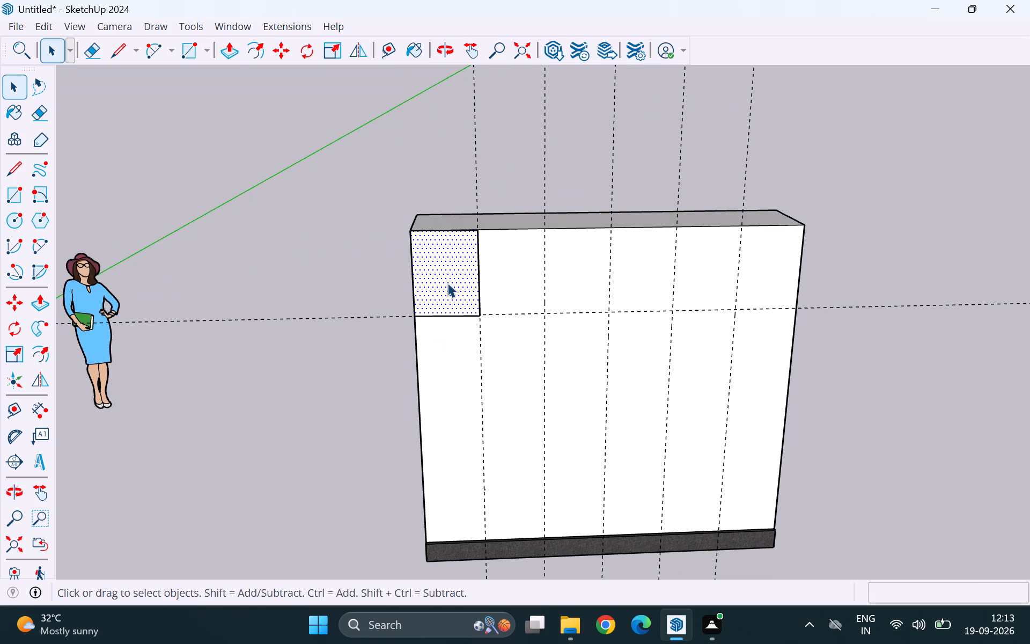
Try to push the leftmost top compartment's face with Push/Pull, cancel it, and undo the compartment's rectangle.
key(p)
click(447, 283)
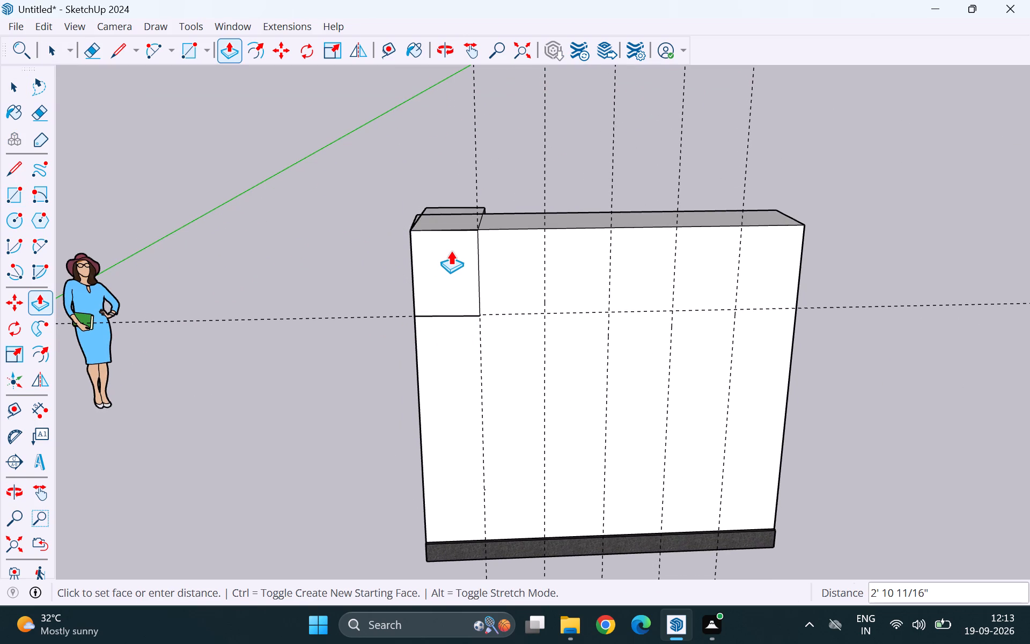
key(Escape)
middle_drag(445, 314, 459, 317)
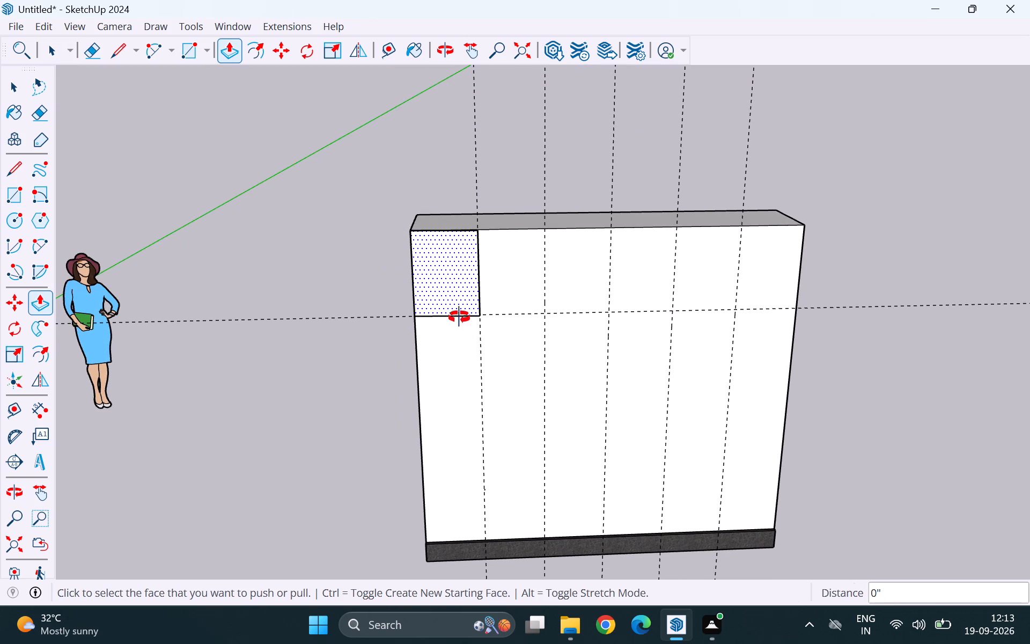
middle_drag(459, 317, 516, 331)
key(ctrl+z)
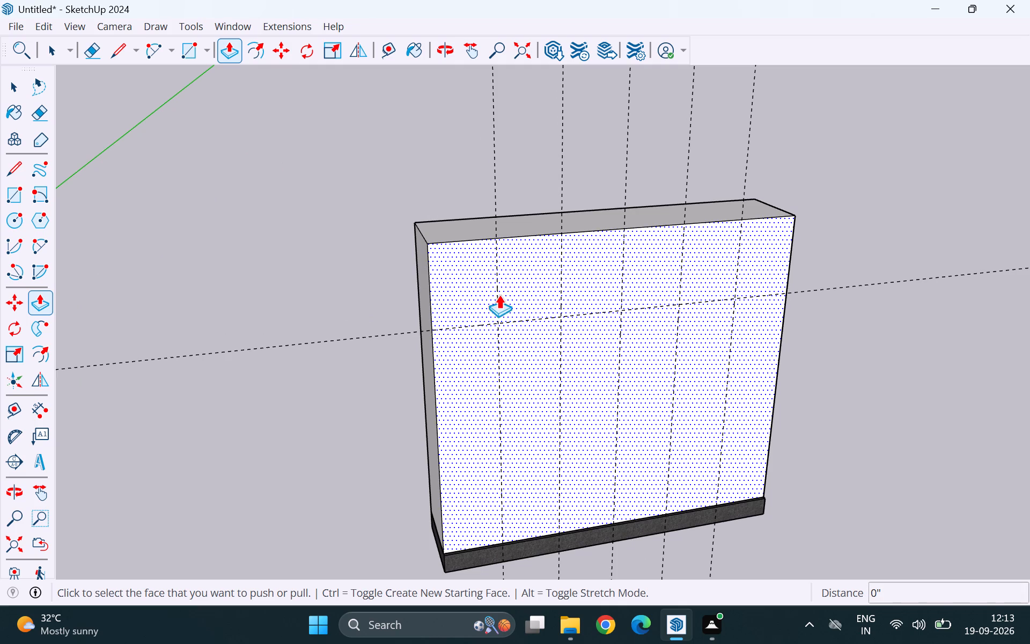
Erase the first vertical guide, nearest the leftmost edge of the wardrobe's front.
key(space)
scroll(448, 262, up, 7)
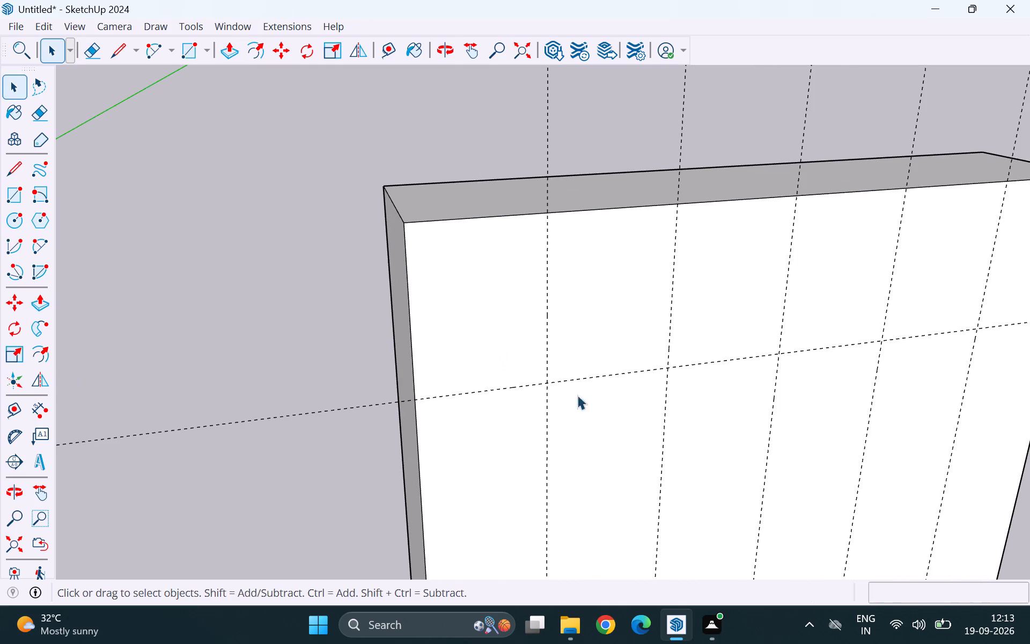
middle_drag(595, 405, 415, 612)
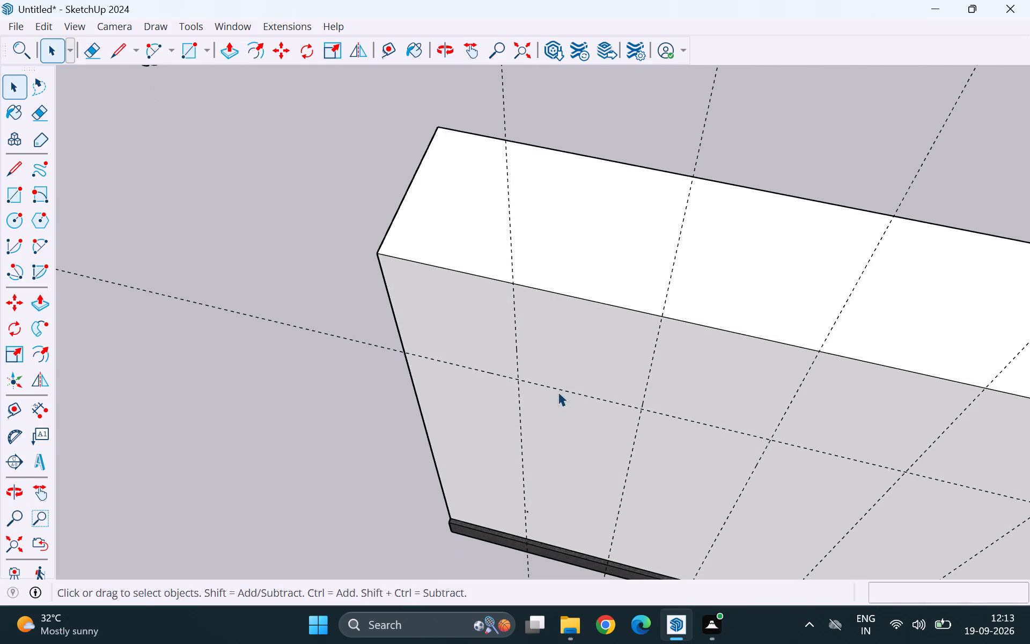
middle_drag(558, 392, 370, 461)
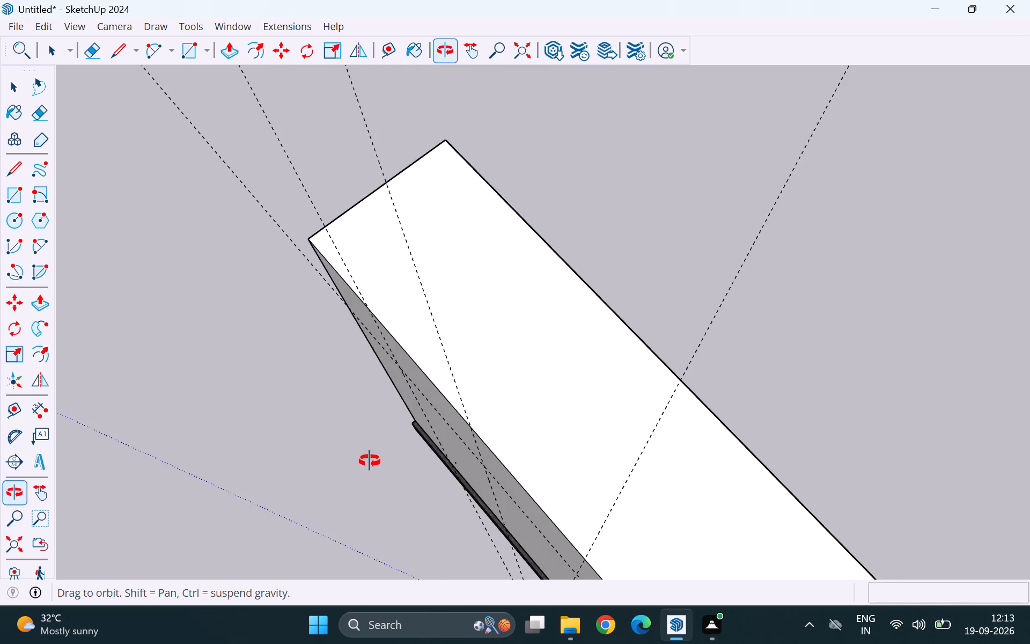
middle_drag(370, 461, 990, 437)
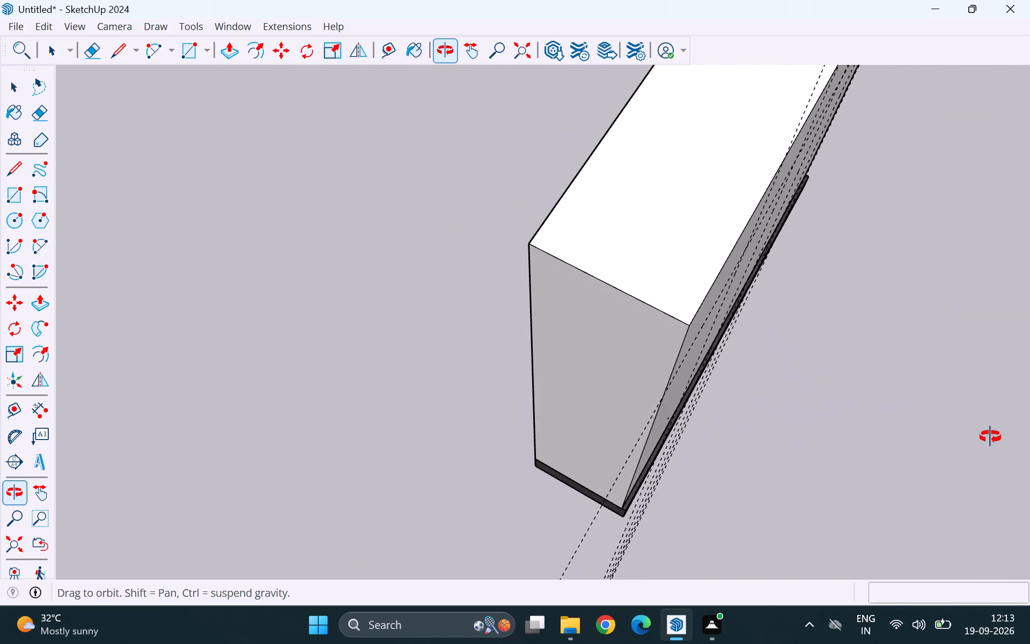
middle_drag(990, 437, 473, 355)
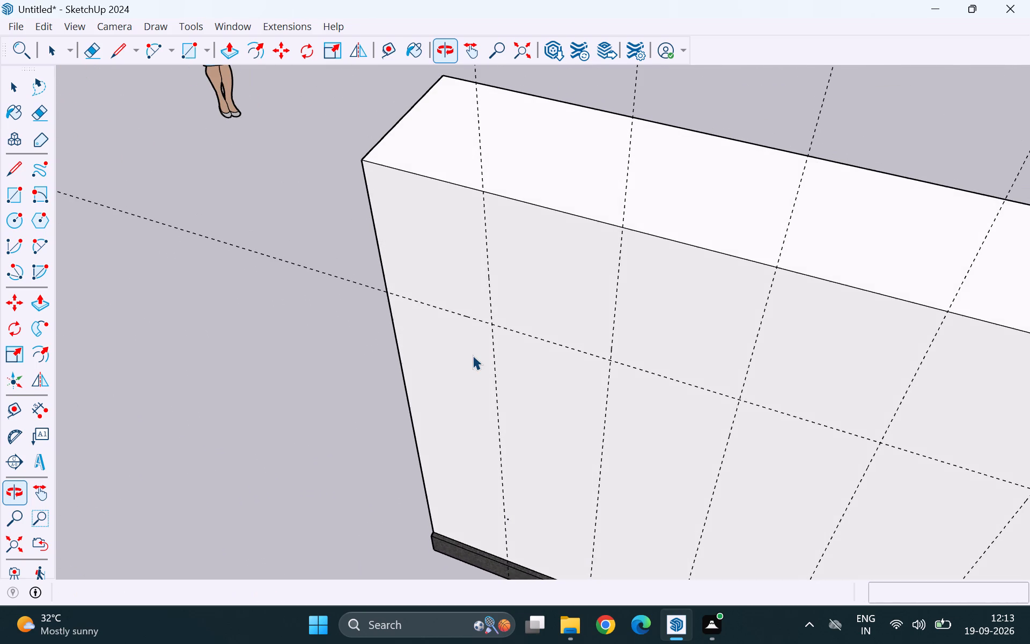
key(e)
drag(487, 143, 462, 142)
Place a vertical guide 18" from the nearest remaining vertical guide, towards the leftmost edge of the wardrobe's front.
middle_drag(457, 318, 729, 371)
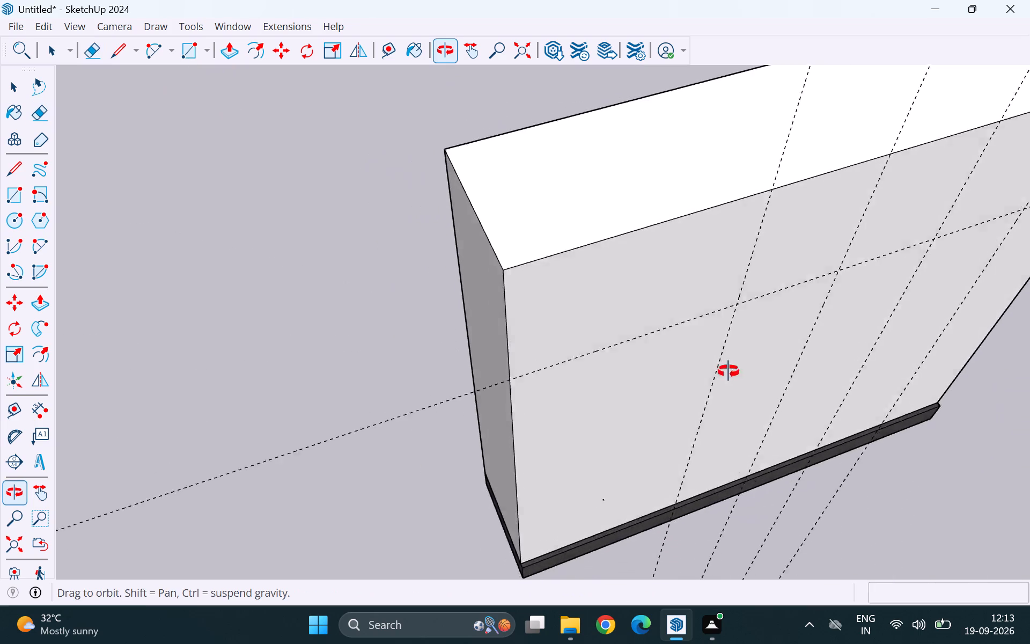
middle_drag(729, 371, 740, 269)
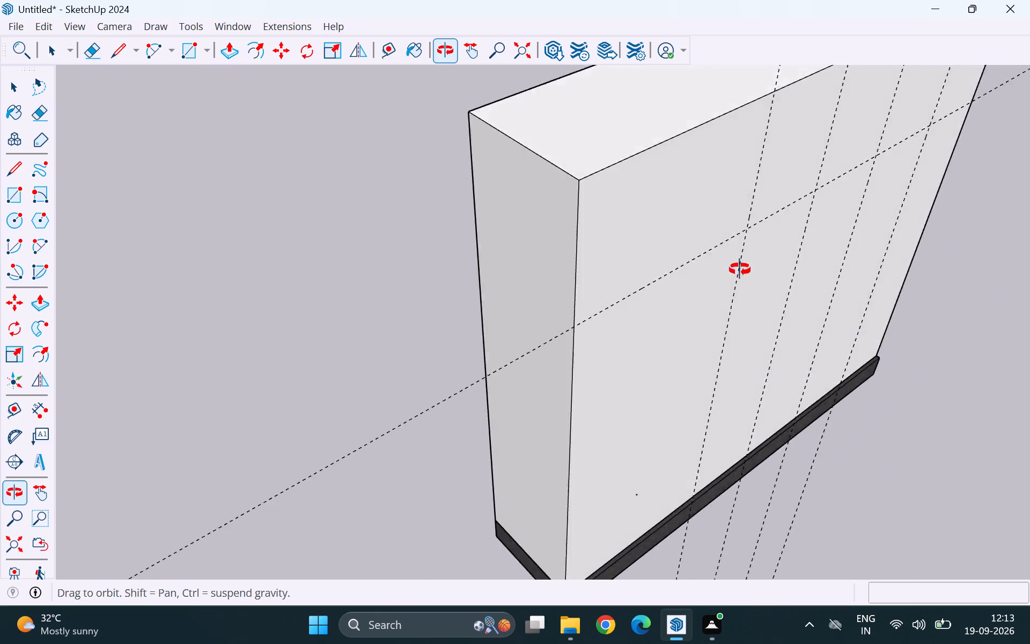
middle_drag(740, 269, 584, 228)
key(t)
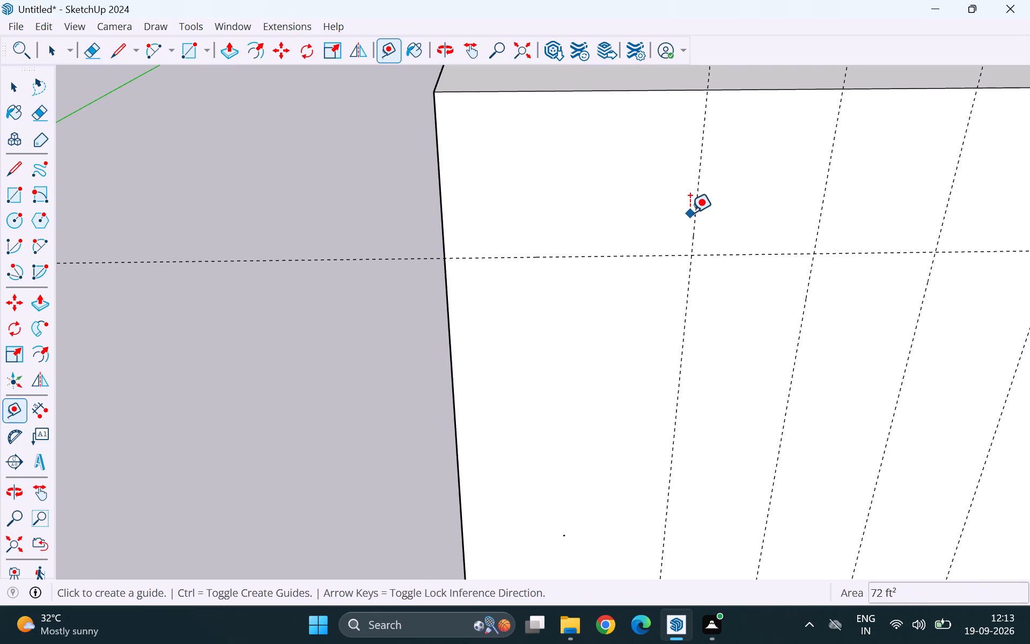
click(692, 214)
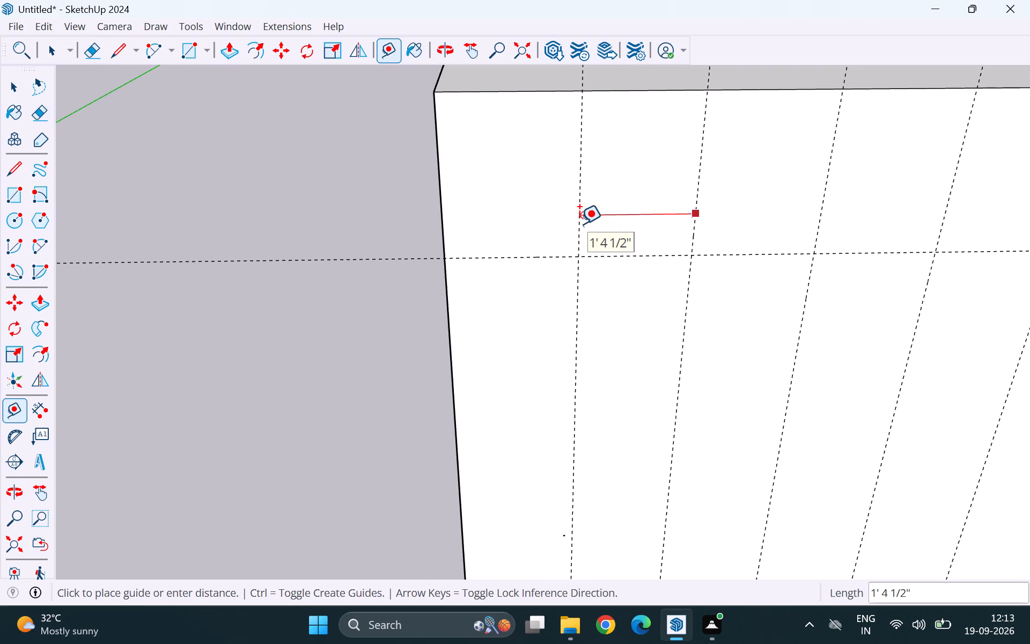
text(18)
key(Return)
key(space)
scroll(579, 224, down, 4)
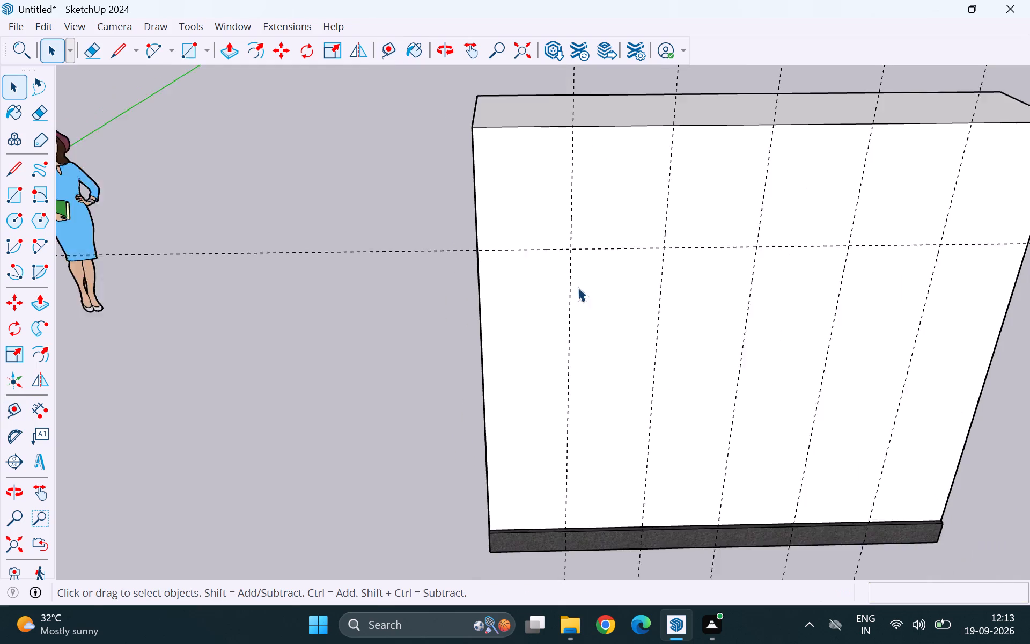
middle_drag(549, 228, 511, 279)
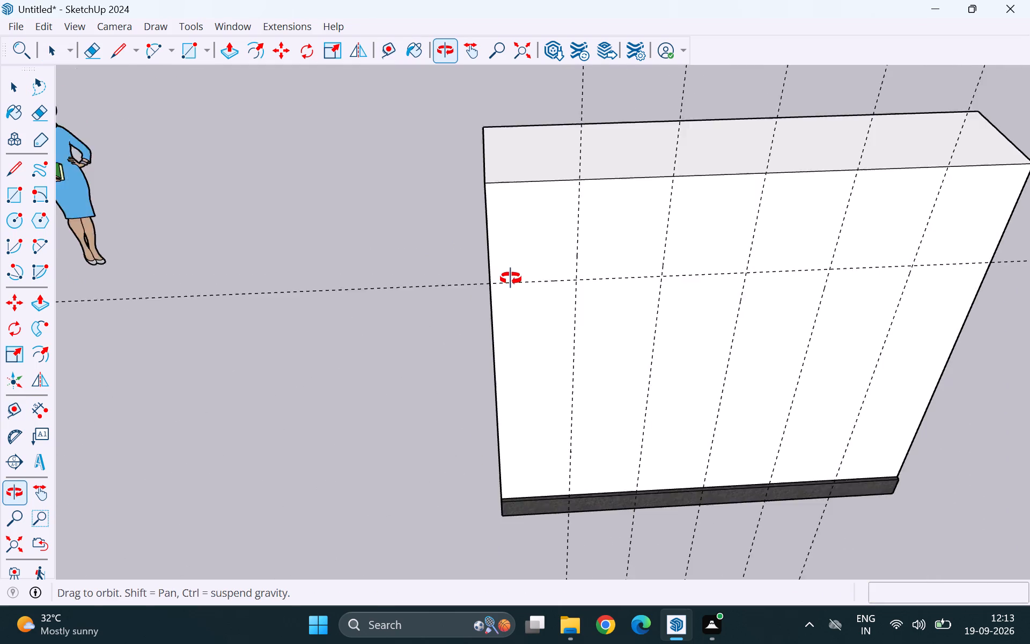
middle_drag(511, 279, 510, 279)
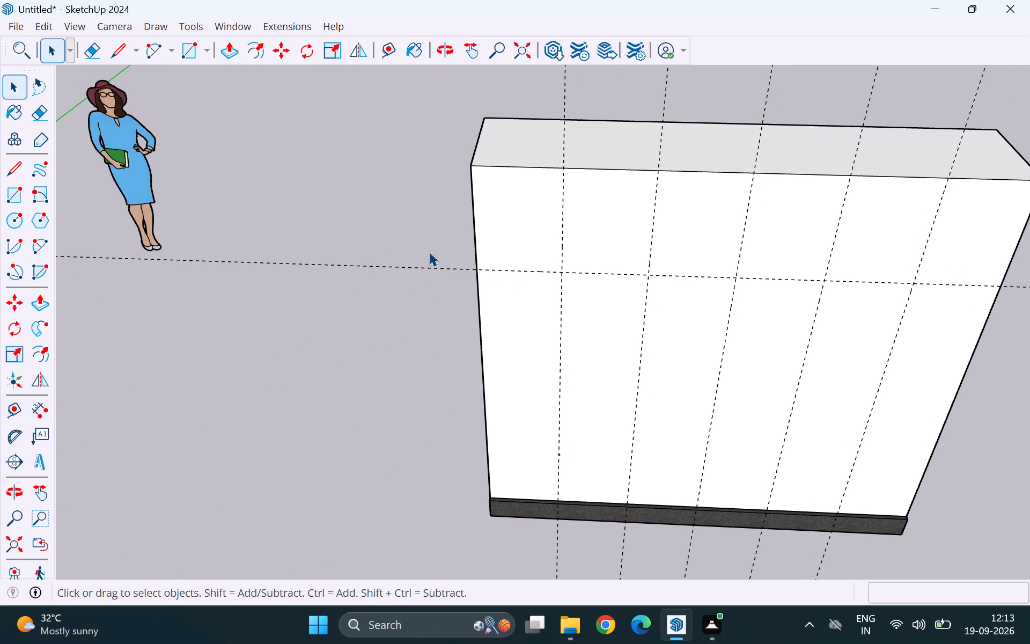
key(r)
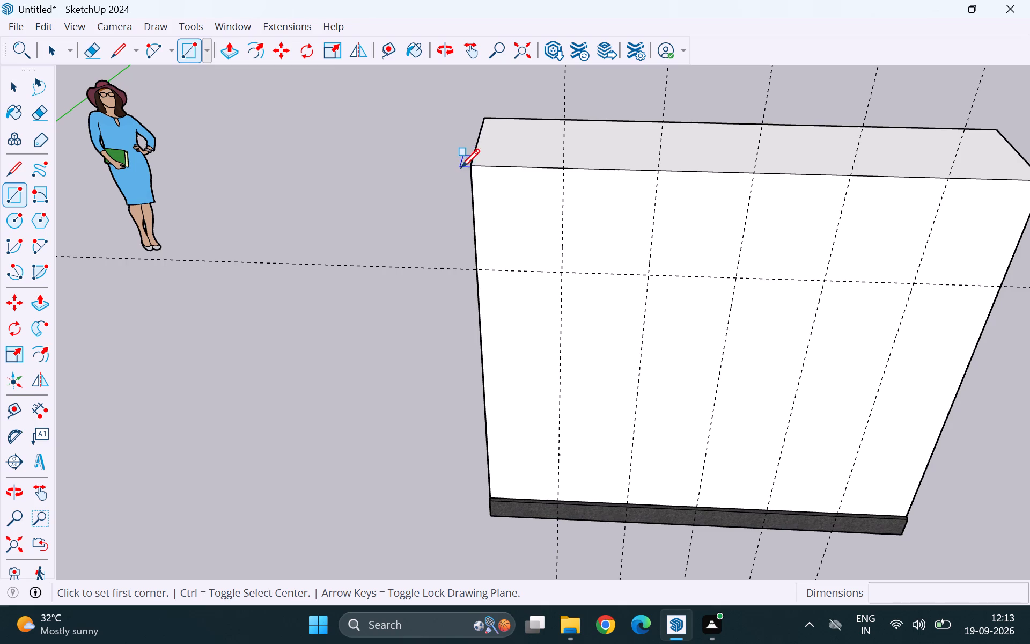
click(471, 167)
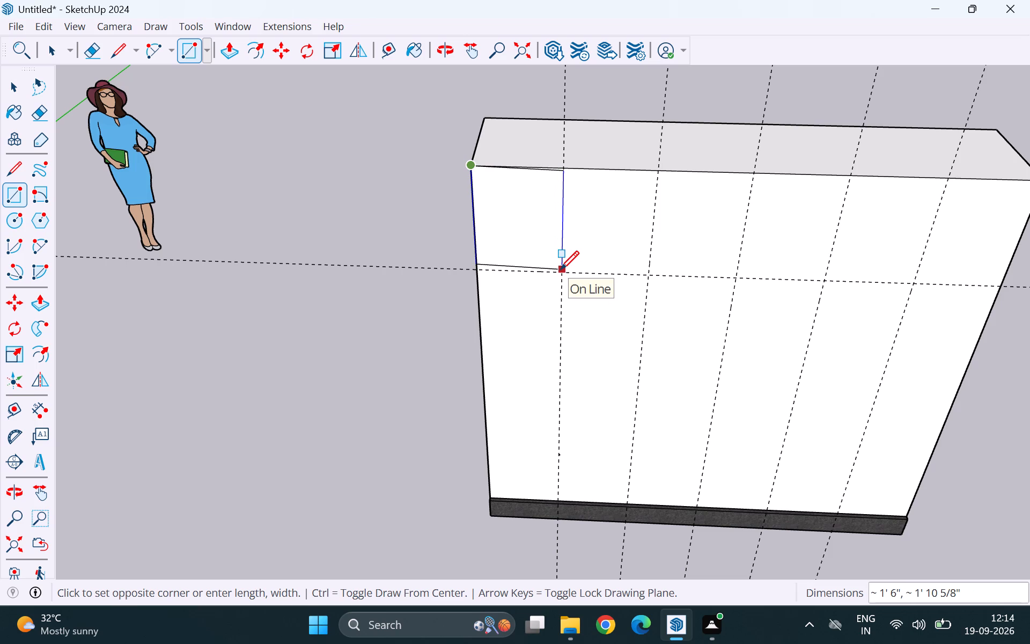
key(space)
Examine the wardrobe's front, sides and top from several angles to check how the guides lie against it.
scroll(571, 267, down, 5)
middle_drag(549, 276, 748, 318)
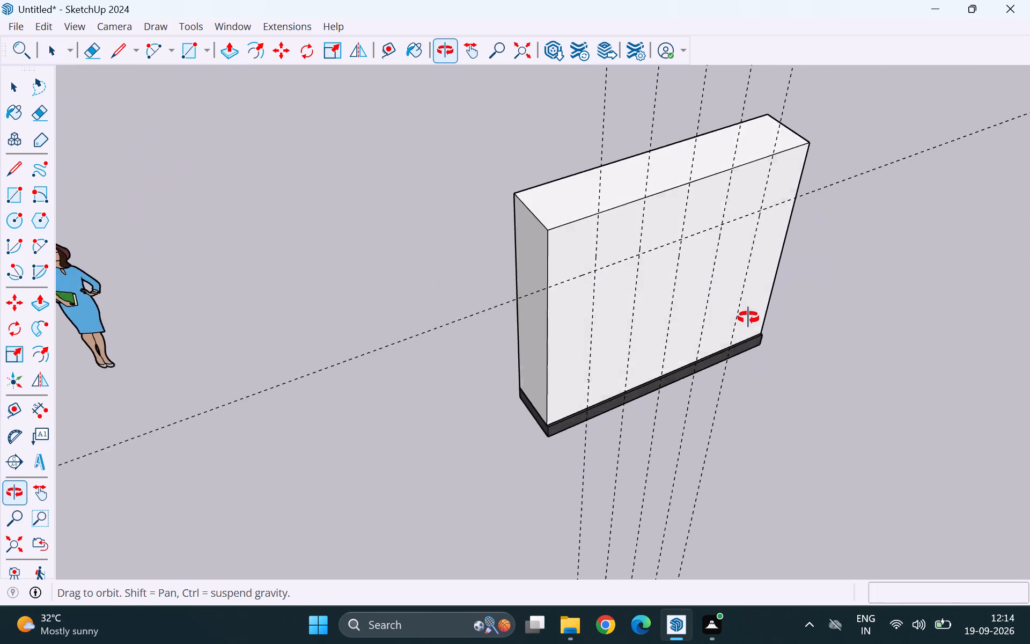
middle_drag(748, 318, 749, 318)
scroll(749, 318, up, 1)
middle_drag(532, 258, 686, 288)
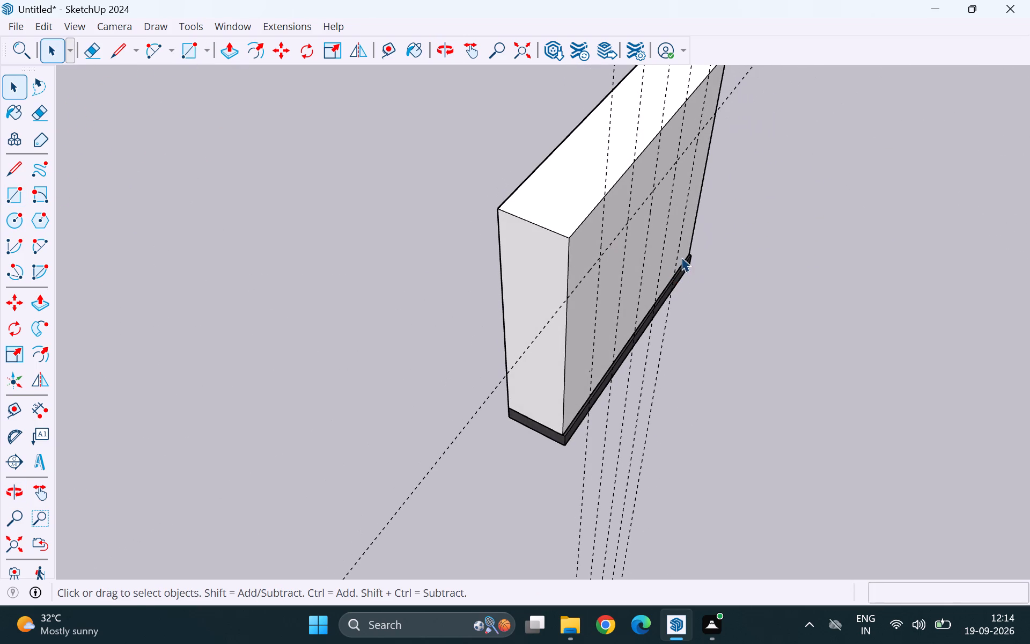
scroll(681, 265, down, 4)
middle_drag(818, 278, 287, 239)
middle_drag(832, 429, 656, 395)
scroll(832, 428, up, 1)
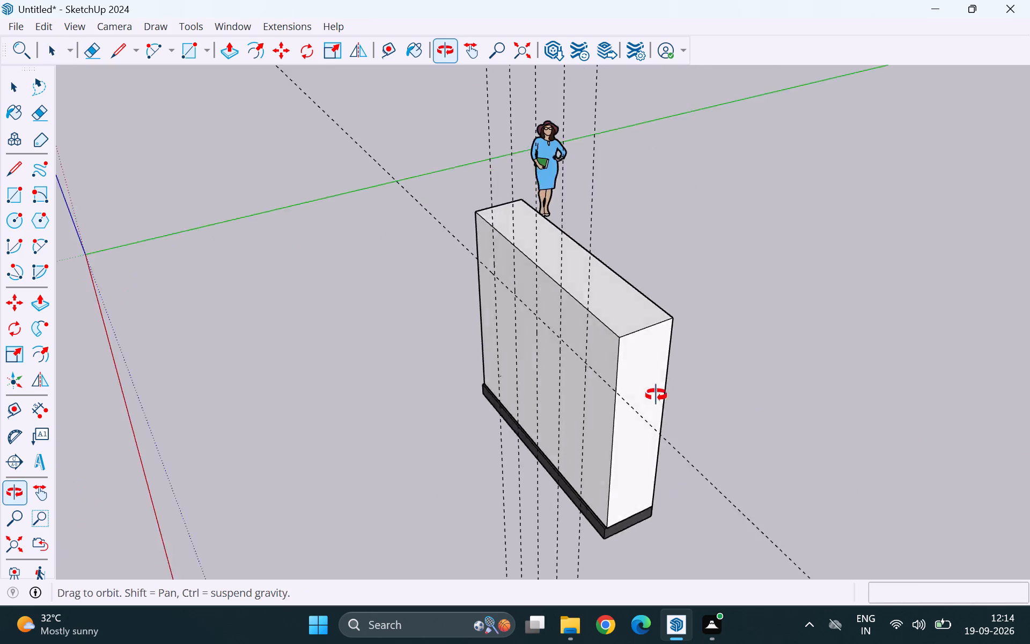
middle_drag(656, 395, 528, 381)
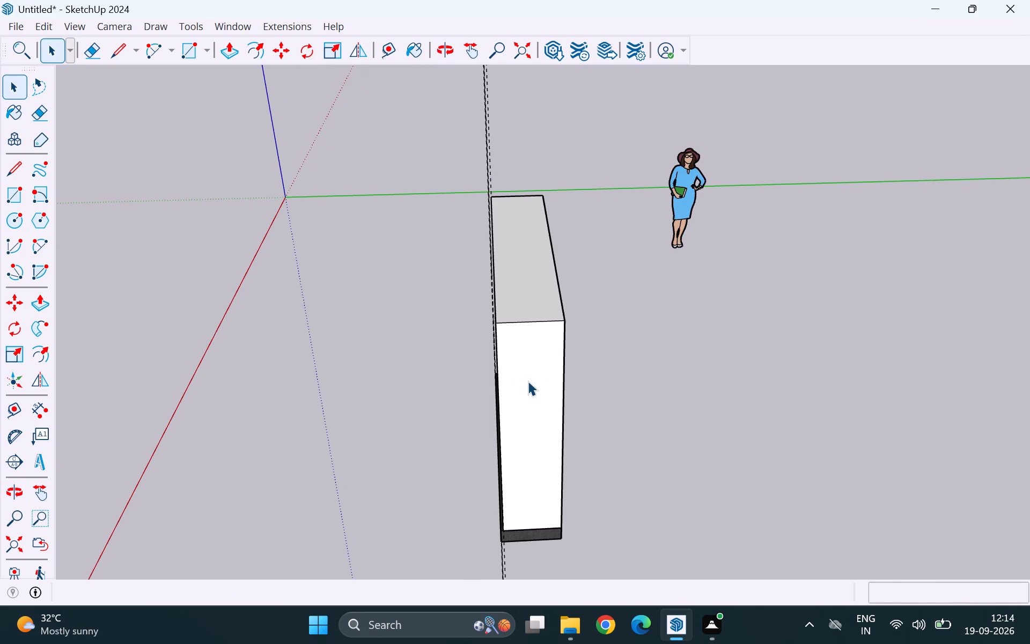
middle_click(475, 326)
scroll(475, 326, up, 1)
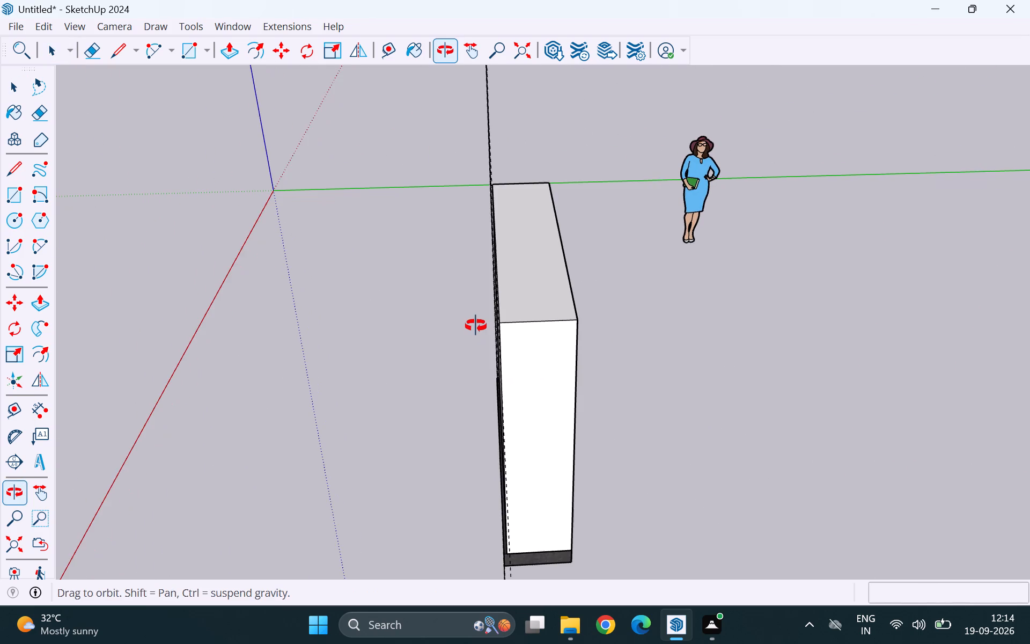
middle_drag(476, 326, 495, 350)
middle_click(495, 350)
middle_drag(555, 292, 524, 377)
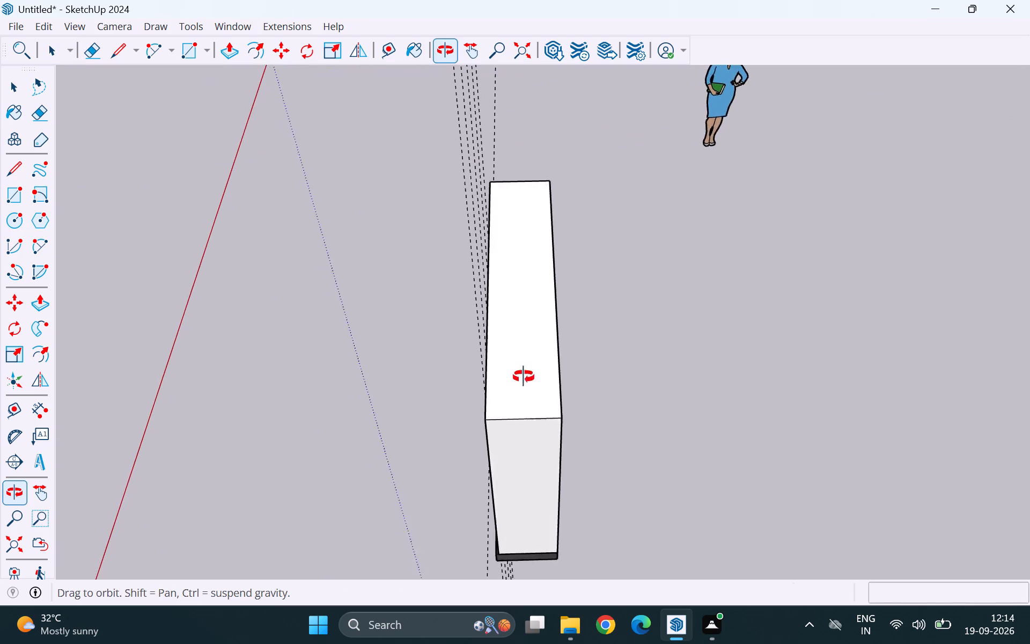
middle_drag(524, 377, 980, 304)
middle_drag(590, 407, 664, 339)
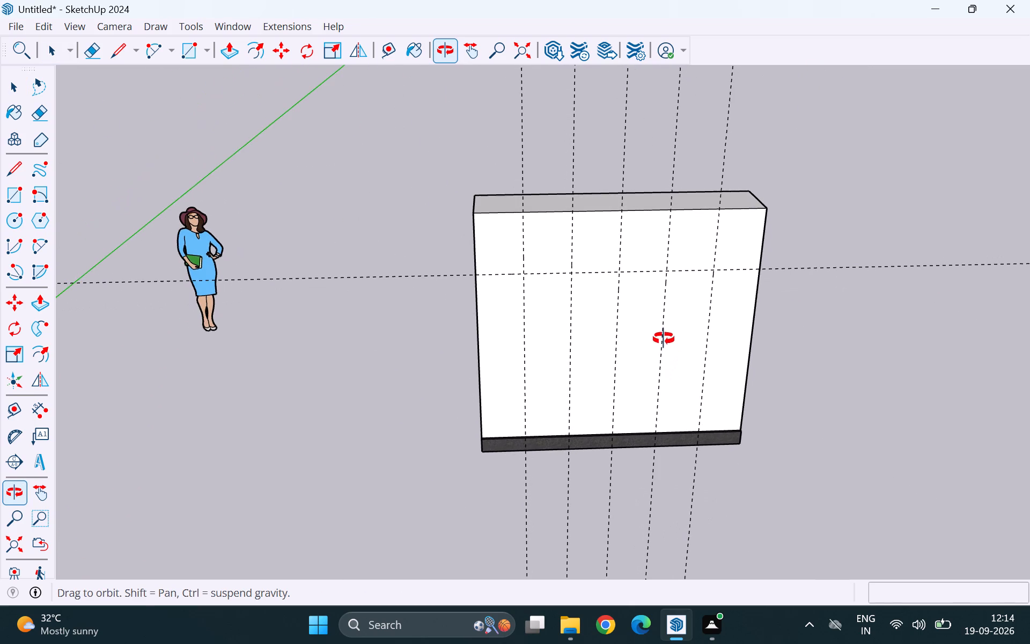
middle_drag(664, 339, 664, 338)
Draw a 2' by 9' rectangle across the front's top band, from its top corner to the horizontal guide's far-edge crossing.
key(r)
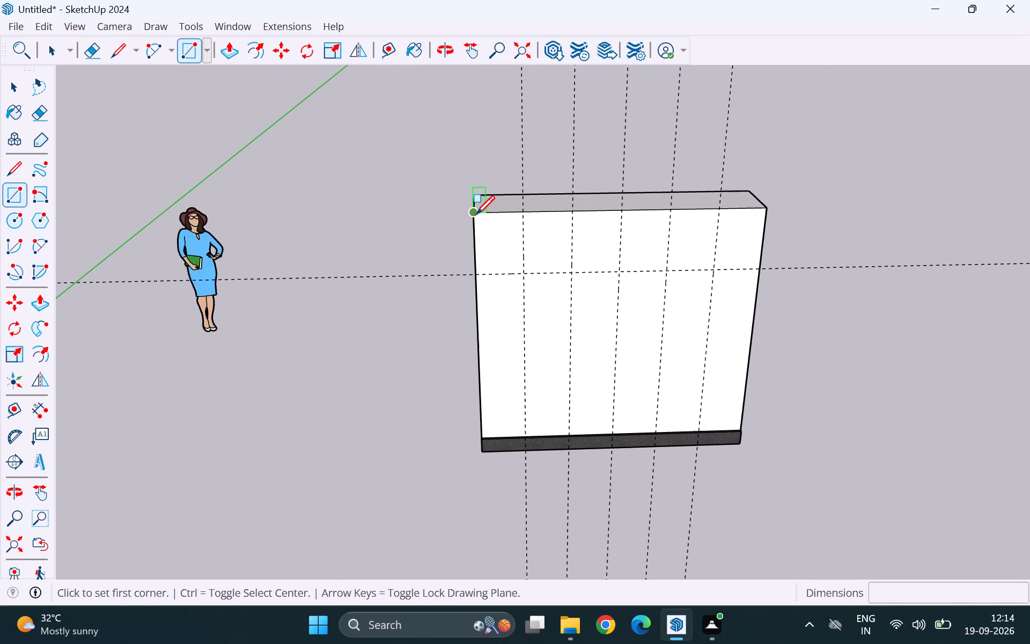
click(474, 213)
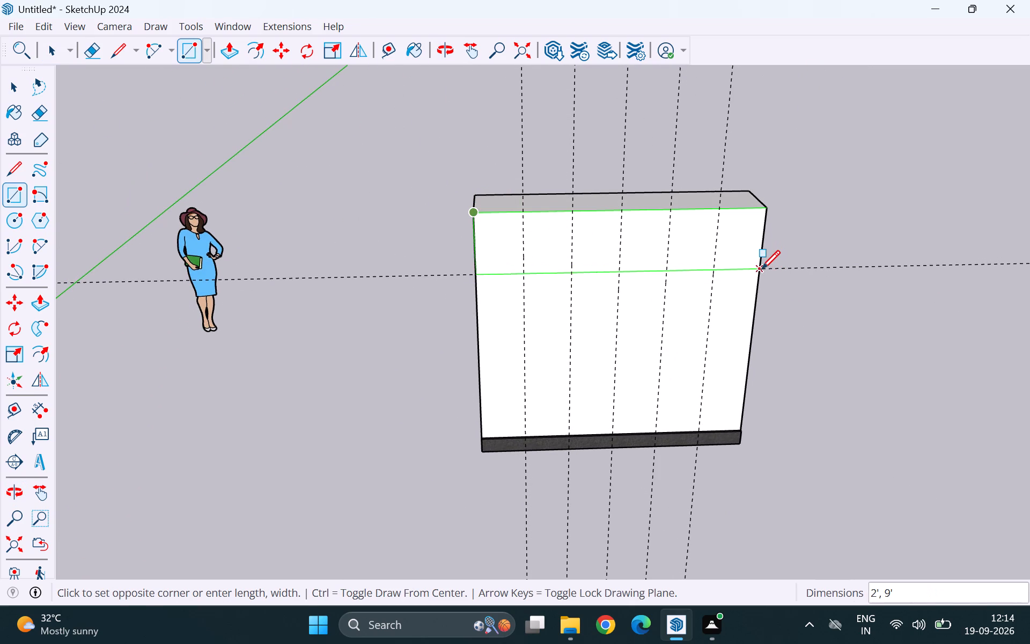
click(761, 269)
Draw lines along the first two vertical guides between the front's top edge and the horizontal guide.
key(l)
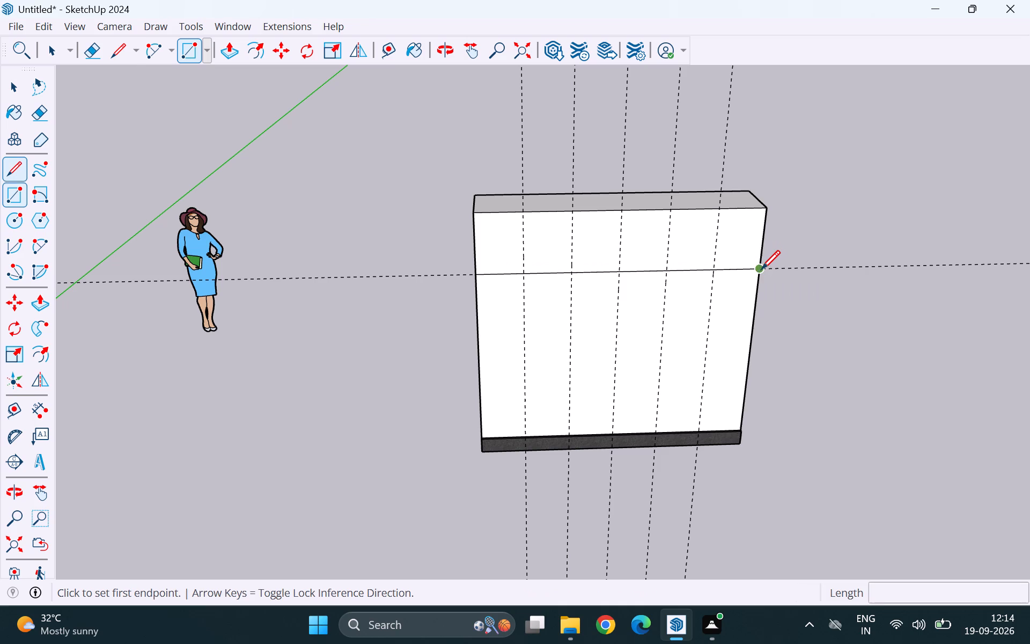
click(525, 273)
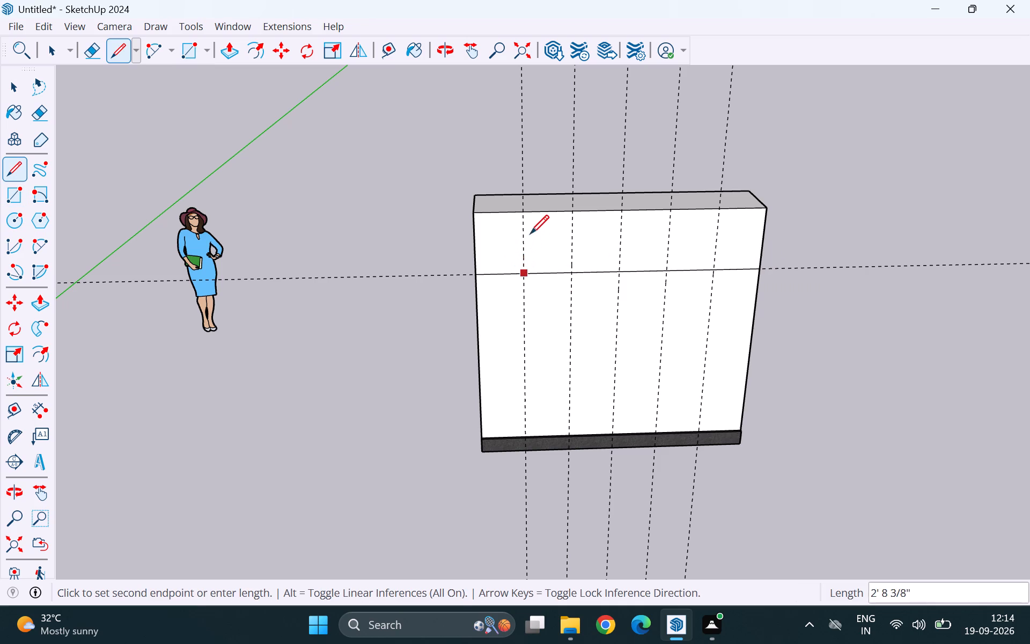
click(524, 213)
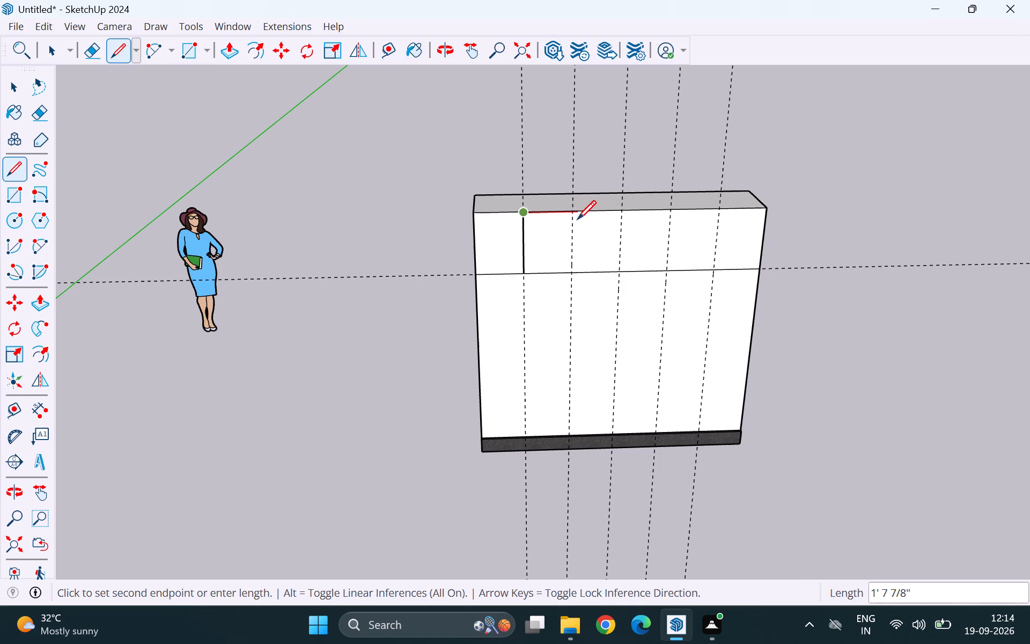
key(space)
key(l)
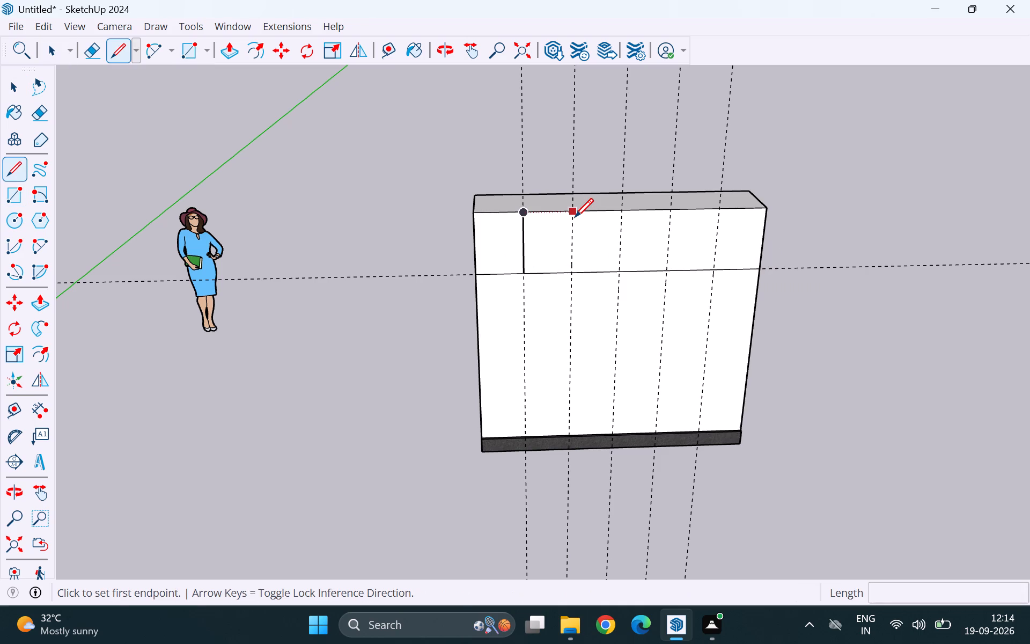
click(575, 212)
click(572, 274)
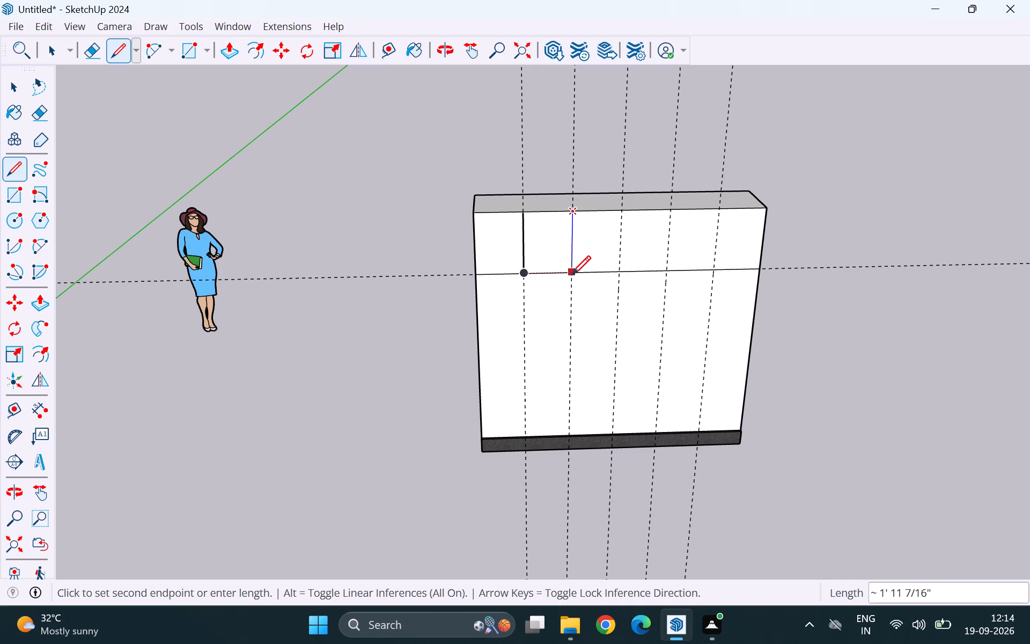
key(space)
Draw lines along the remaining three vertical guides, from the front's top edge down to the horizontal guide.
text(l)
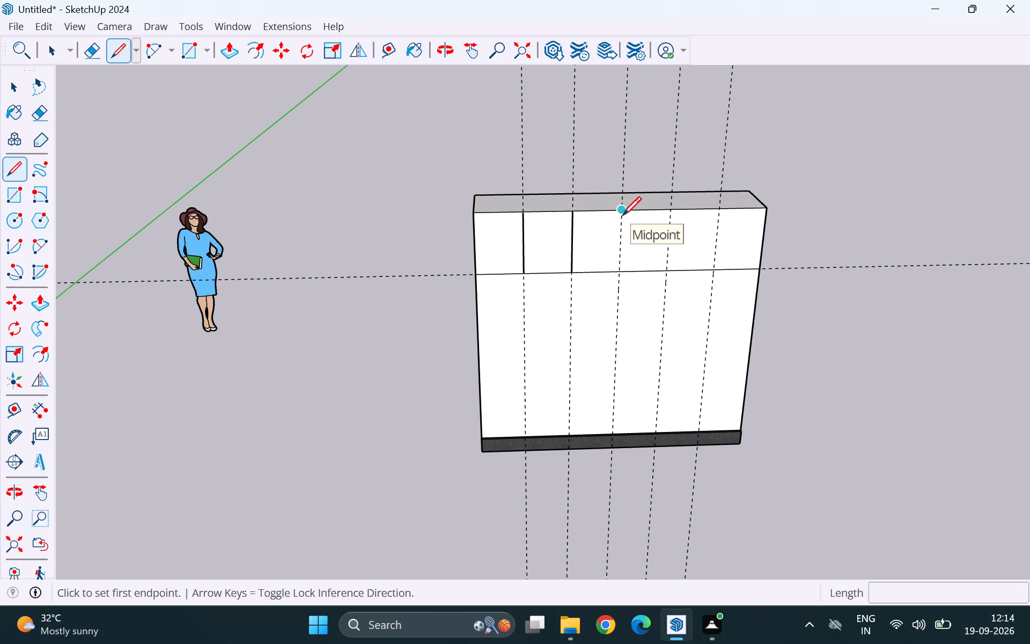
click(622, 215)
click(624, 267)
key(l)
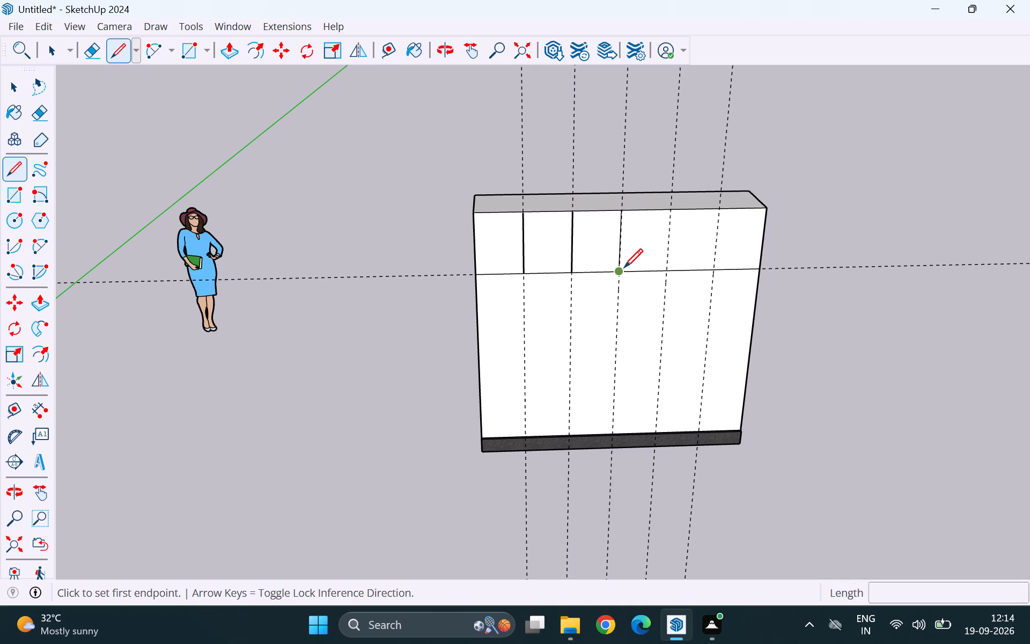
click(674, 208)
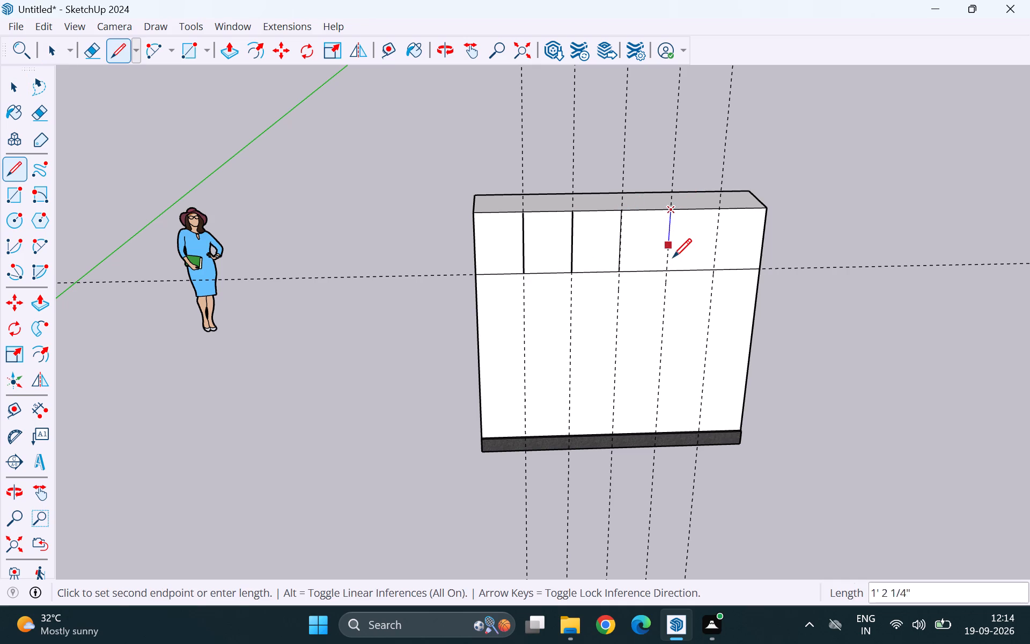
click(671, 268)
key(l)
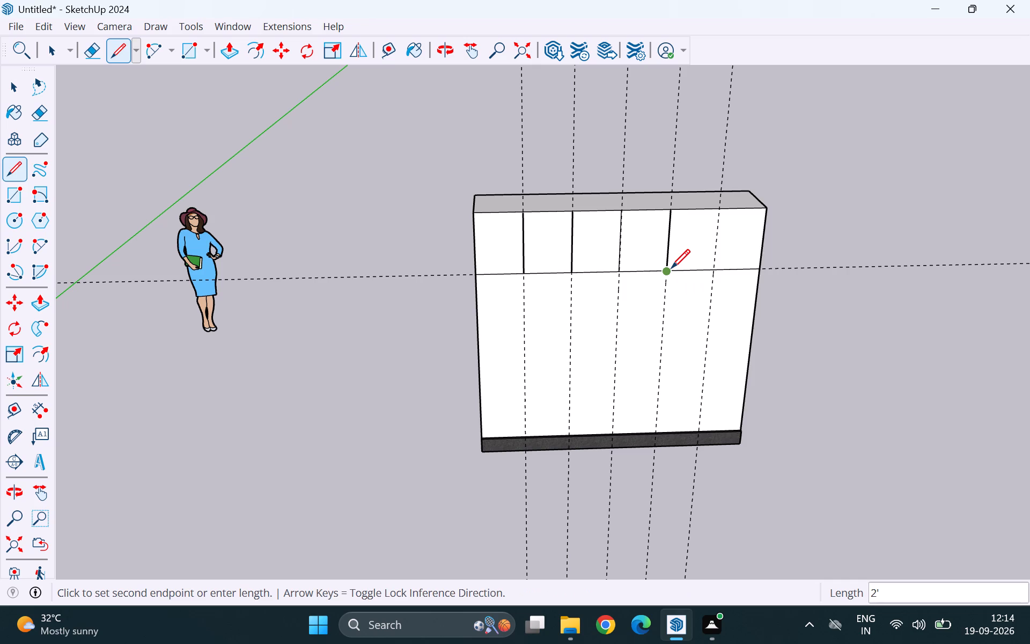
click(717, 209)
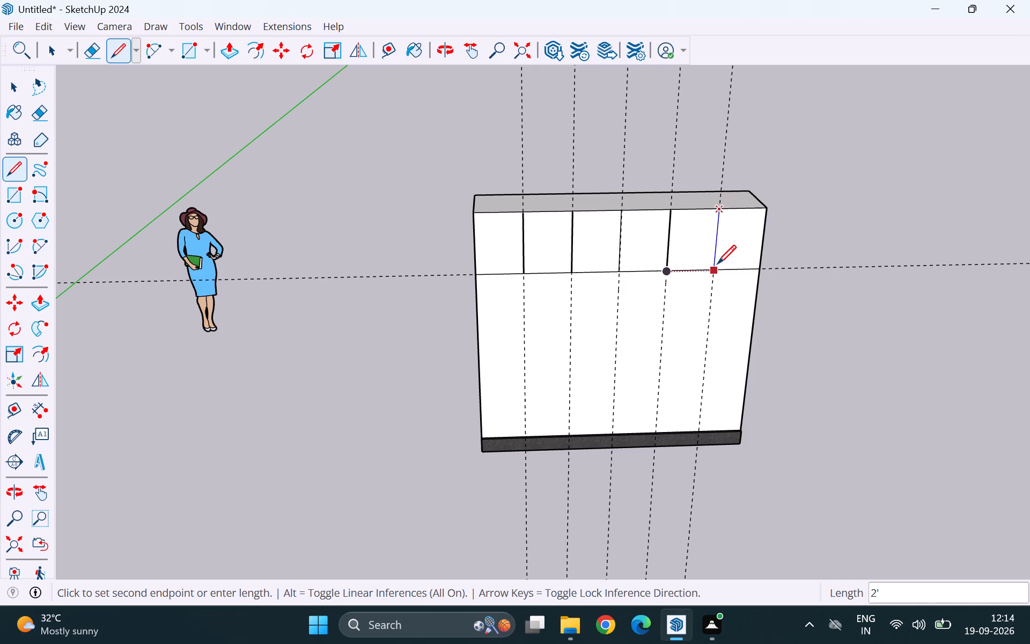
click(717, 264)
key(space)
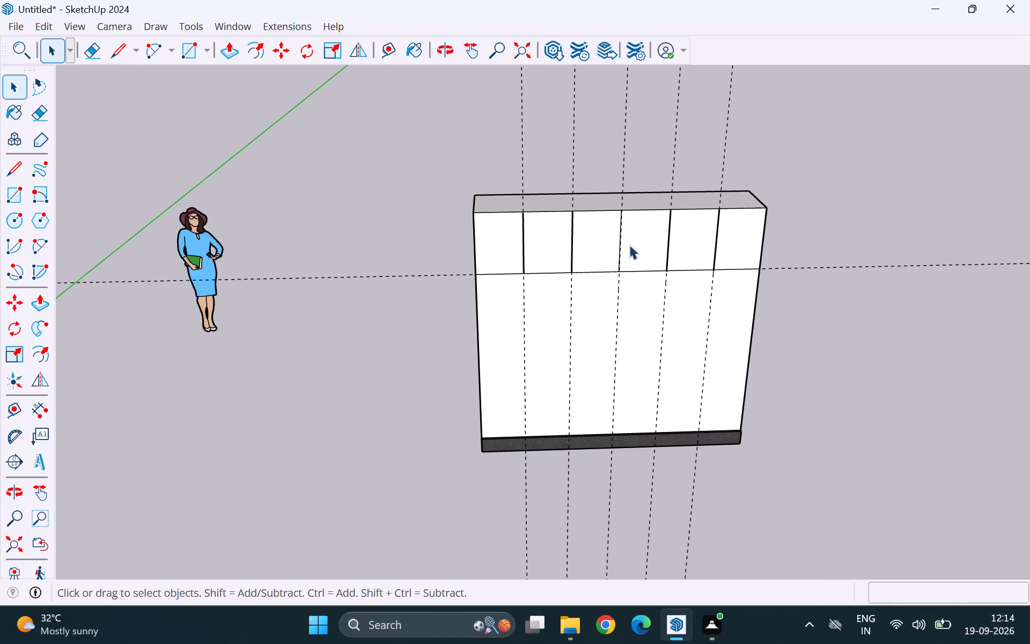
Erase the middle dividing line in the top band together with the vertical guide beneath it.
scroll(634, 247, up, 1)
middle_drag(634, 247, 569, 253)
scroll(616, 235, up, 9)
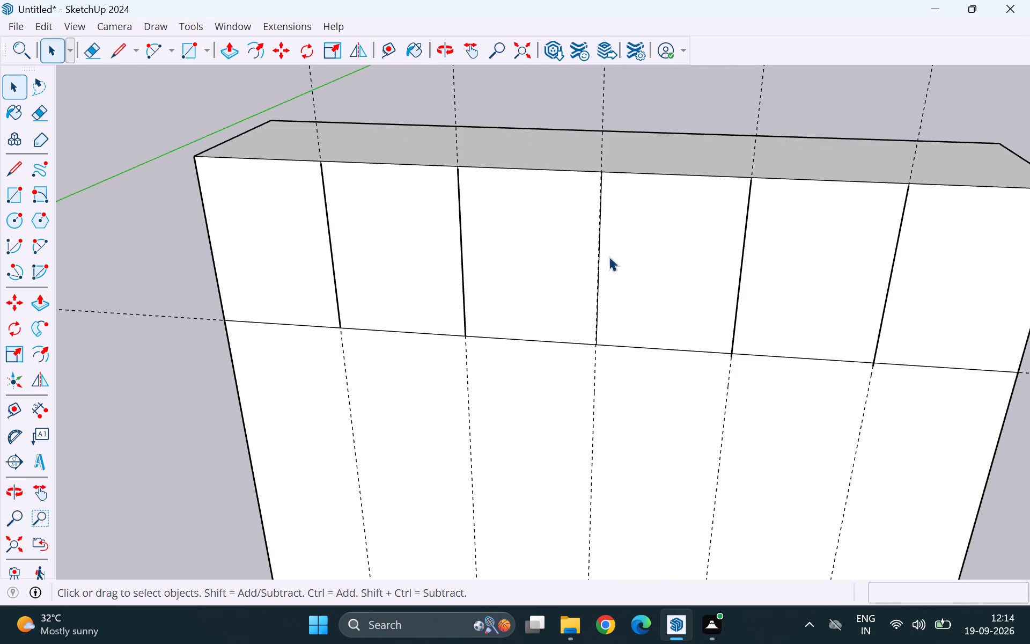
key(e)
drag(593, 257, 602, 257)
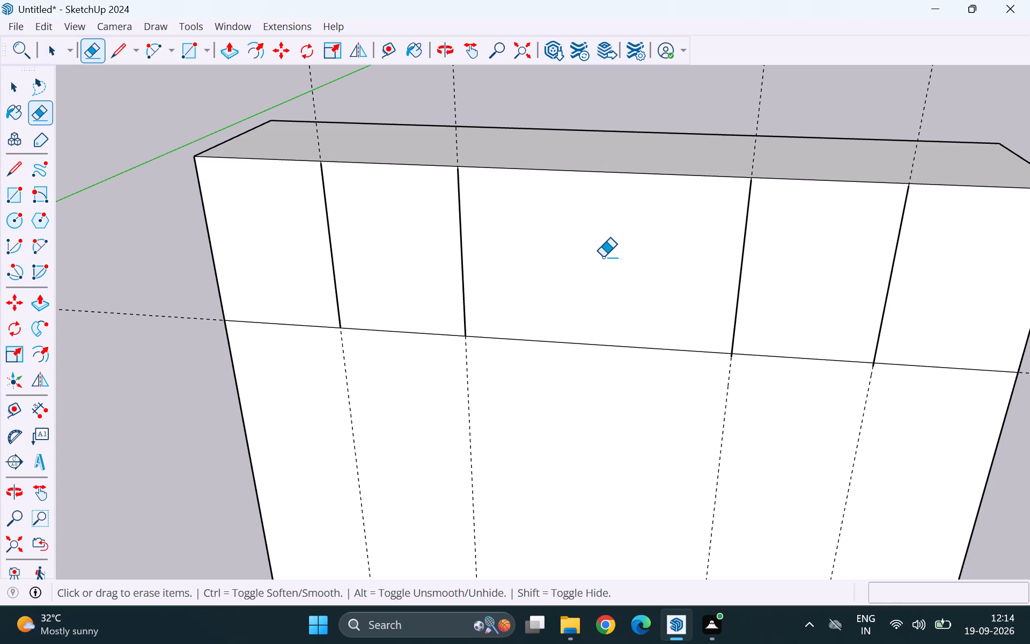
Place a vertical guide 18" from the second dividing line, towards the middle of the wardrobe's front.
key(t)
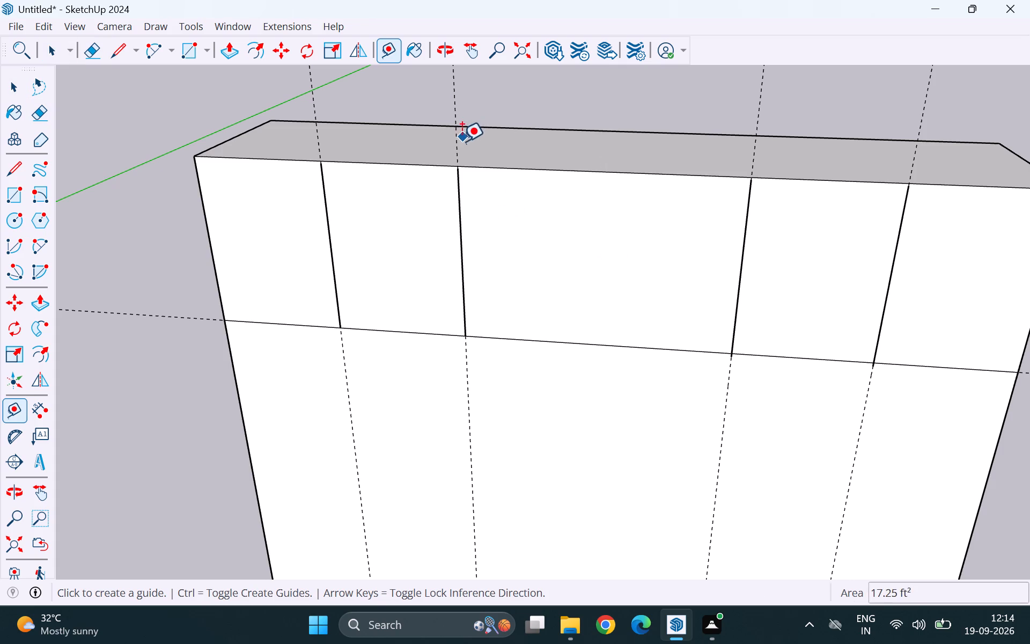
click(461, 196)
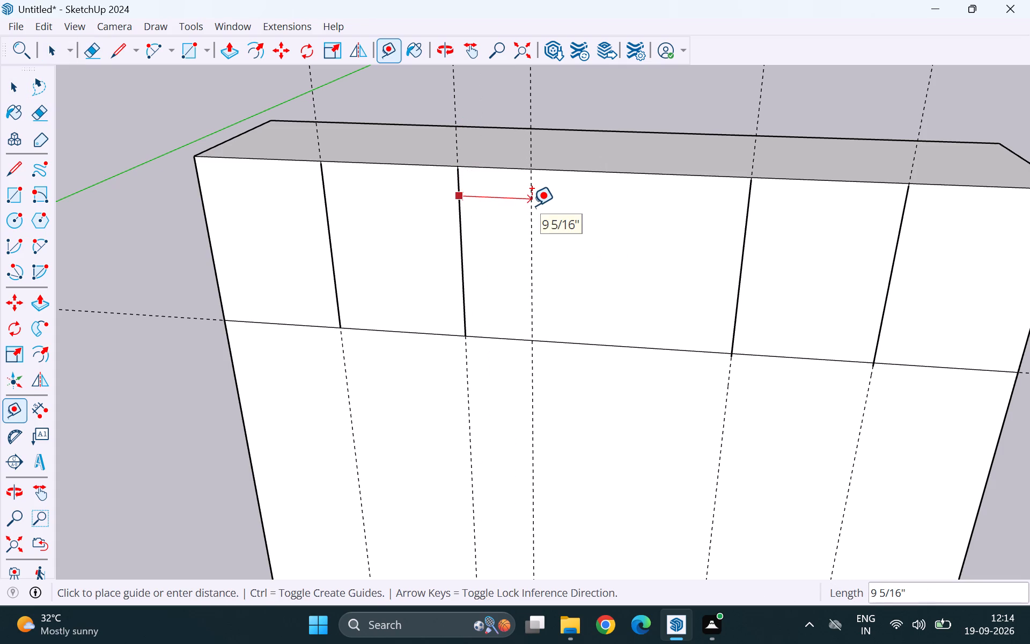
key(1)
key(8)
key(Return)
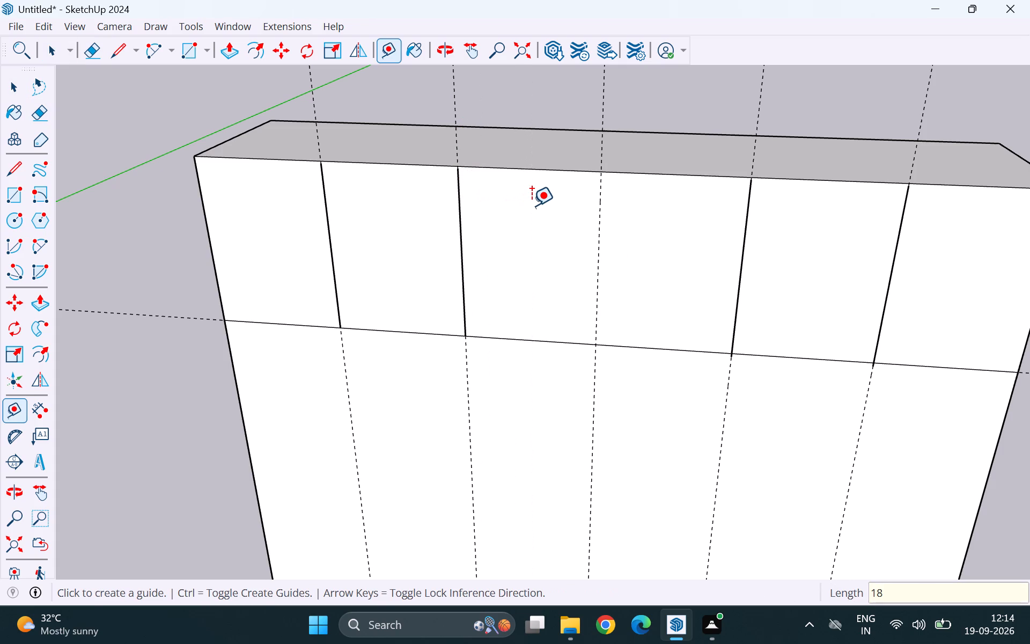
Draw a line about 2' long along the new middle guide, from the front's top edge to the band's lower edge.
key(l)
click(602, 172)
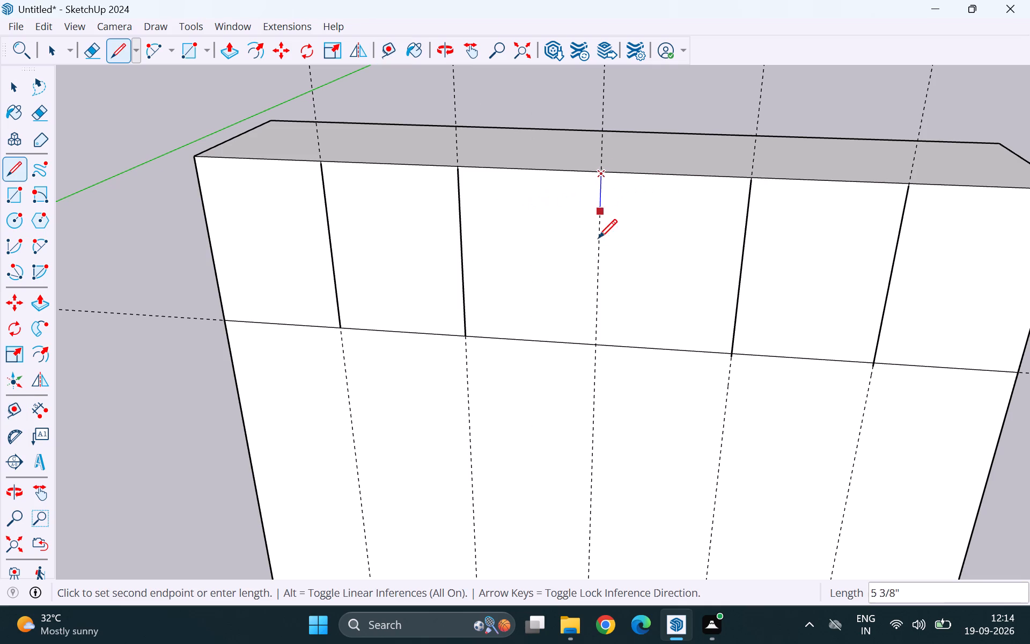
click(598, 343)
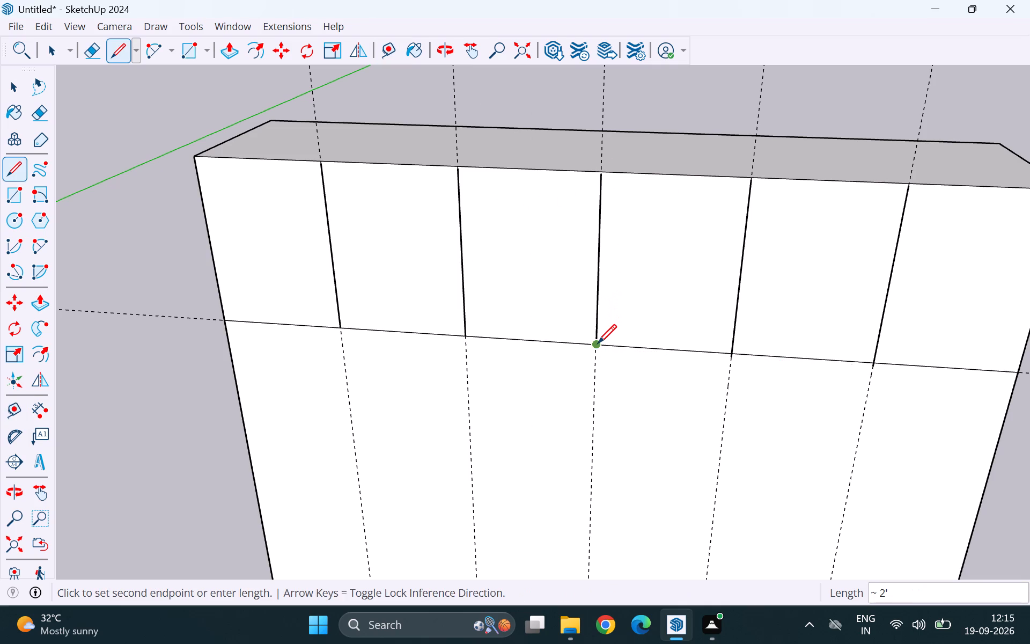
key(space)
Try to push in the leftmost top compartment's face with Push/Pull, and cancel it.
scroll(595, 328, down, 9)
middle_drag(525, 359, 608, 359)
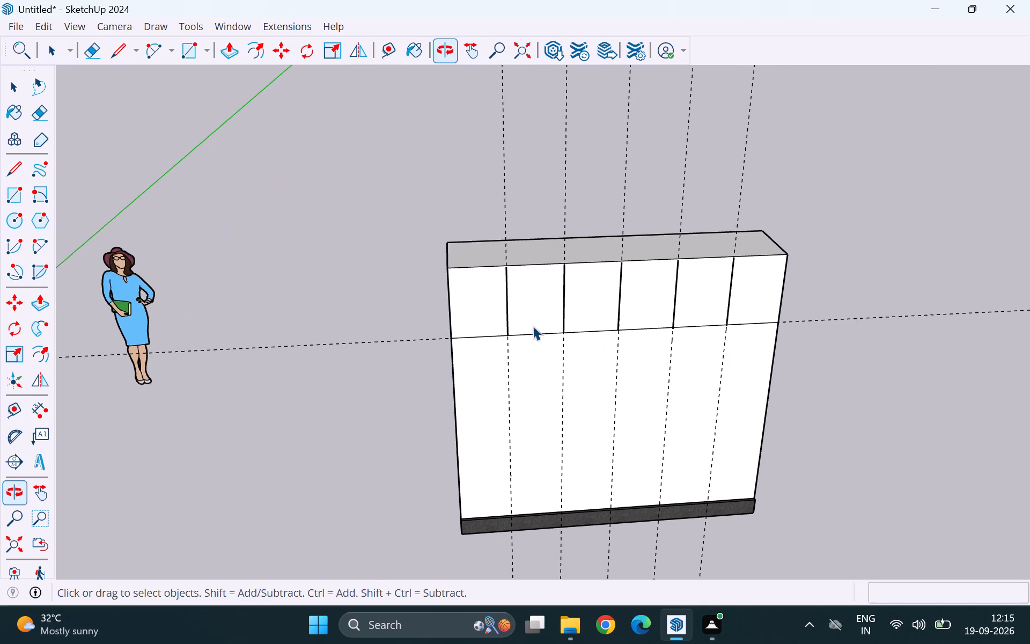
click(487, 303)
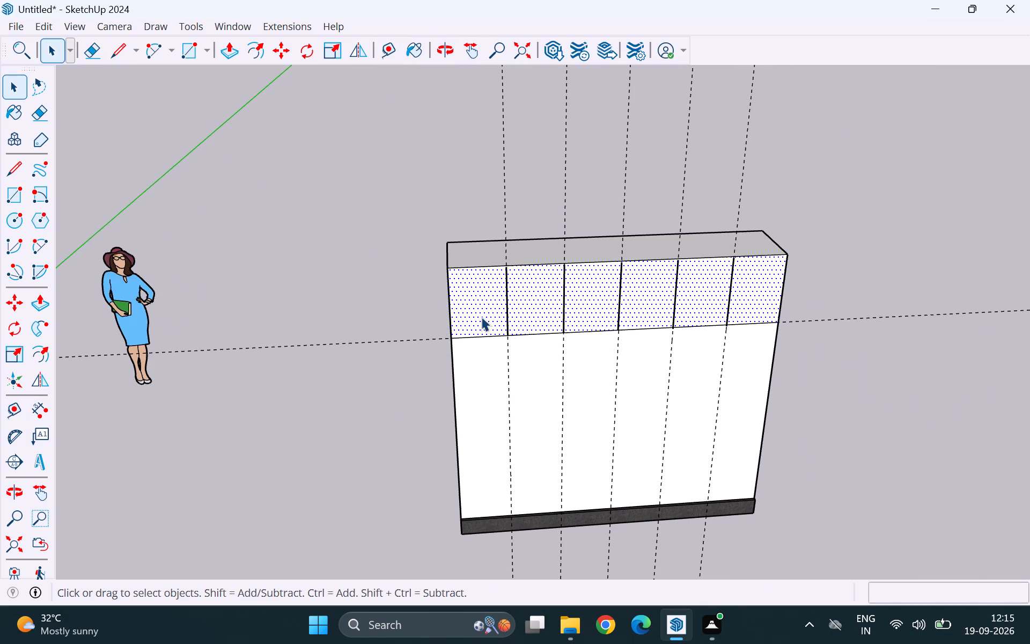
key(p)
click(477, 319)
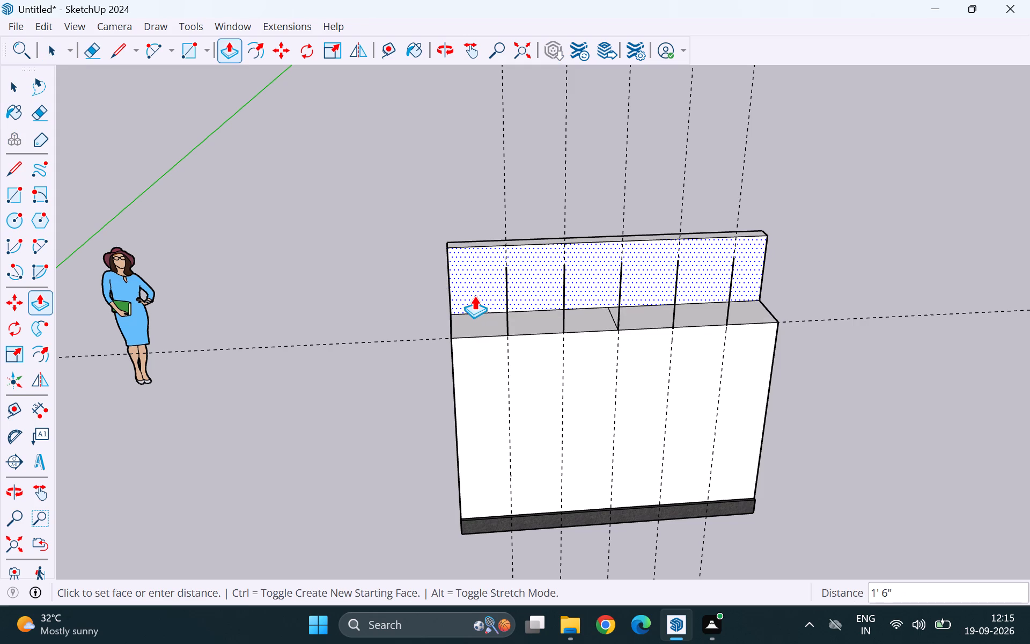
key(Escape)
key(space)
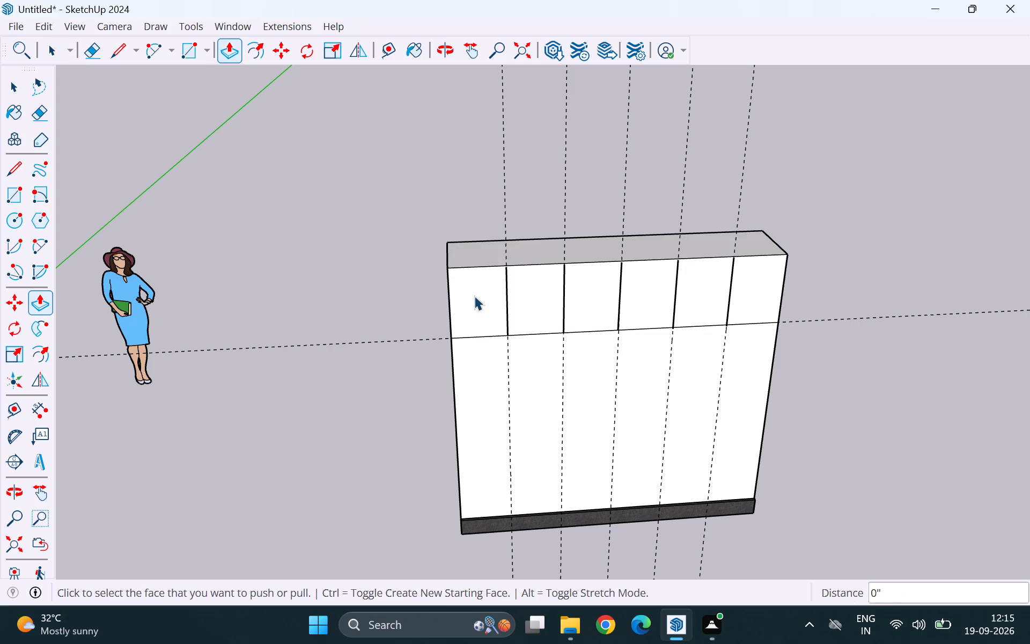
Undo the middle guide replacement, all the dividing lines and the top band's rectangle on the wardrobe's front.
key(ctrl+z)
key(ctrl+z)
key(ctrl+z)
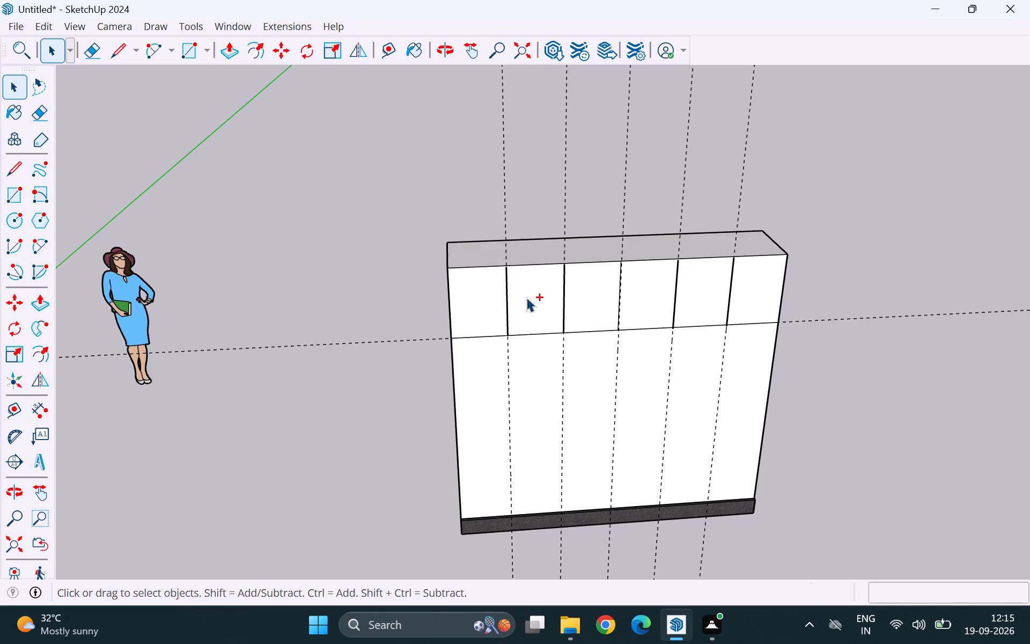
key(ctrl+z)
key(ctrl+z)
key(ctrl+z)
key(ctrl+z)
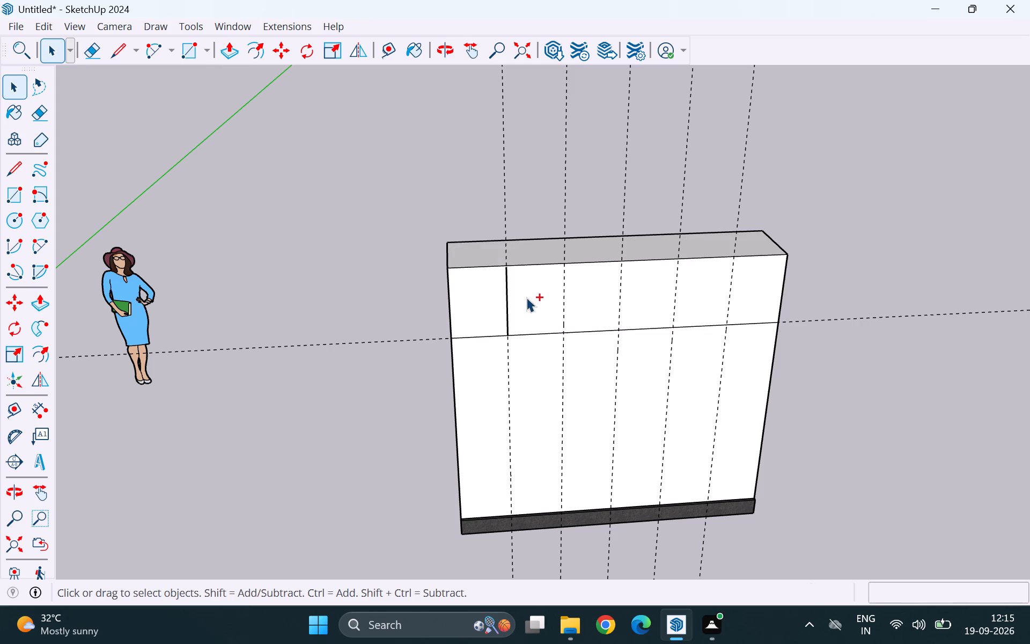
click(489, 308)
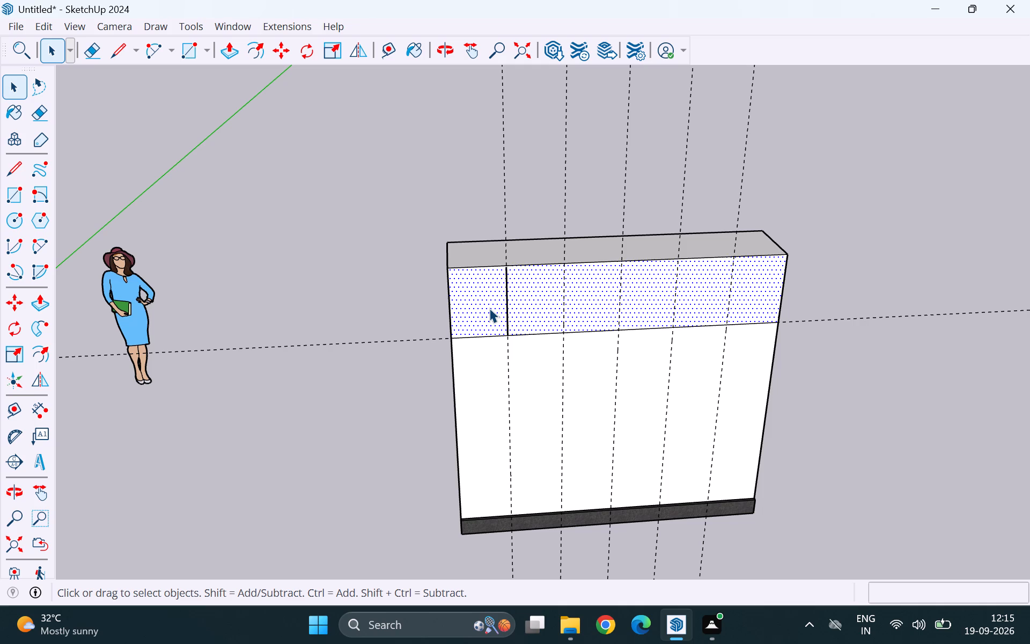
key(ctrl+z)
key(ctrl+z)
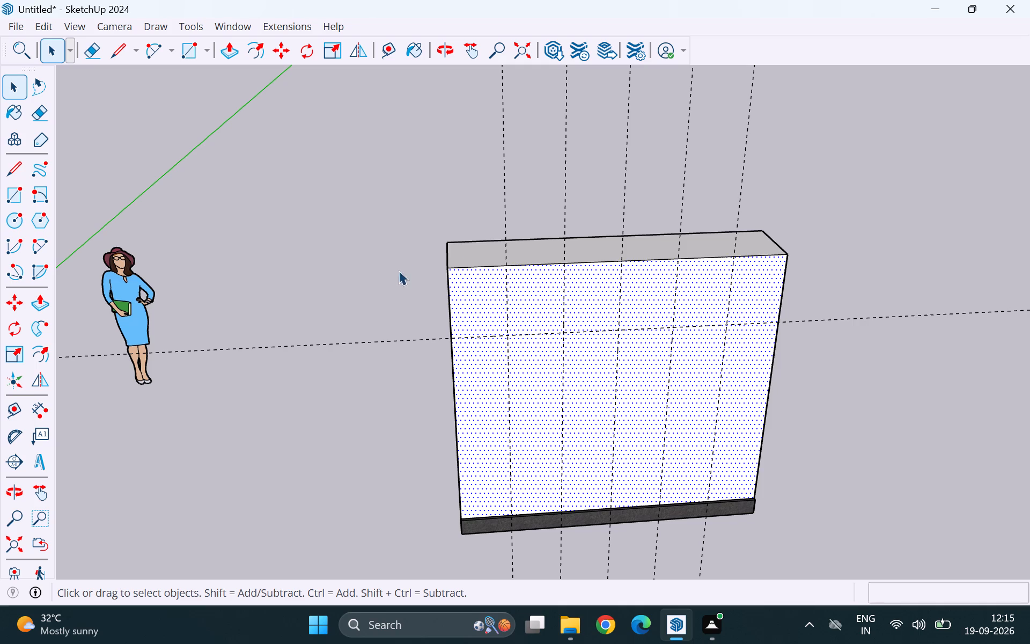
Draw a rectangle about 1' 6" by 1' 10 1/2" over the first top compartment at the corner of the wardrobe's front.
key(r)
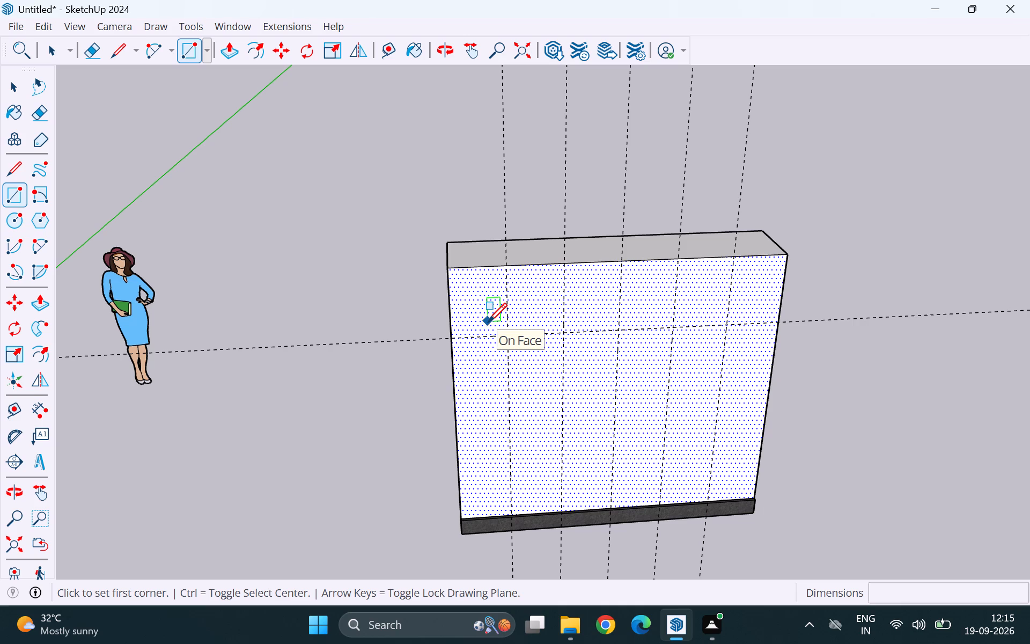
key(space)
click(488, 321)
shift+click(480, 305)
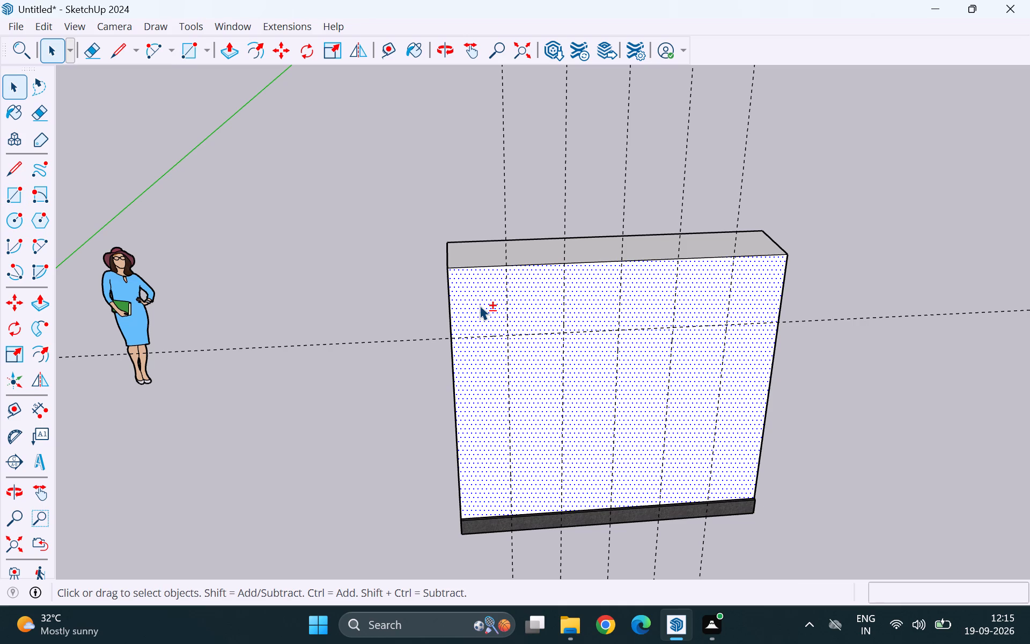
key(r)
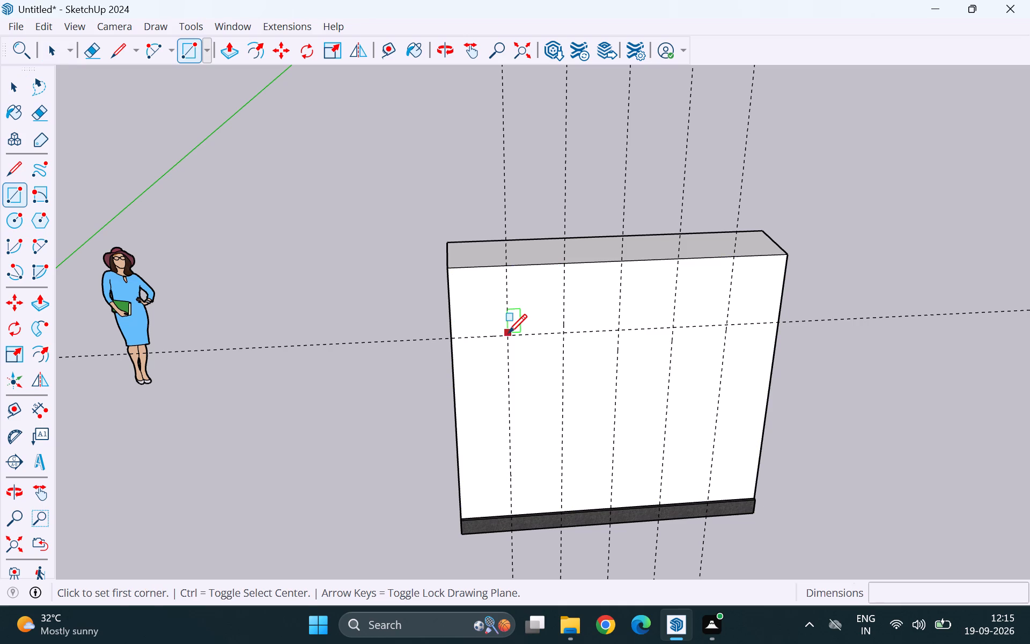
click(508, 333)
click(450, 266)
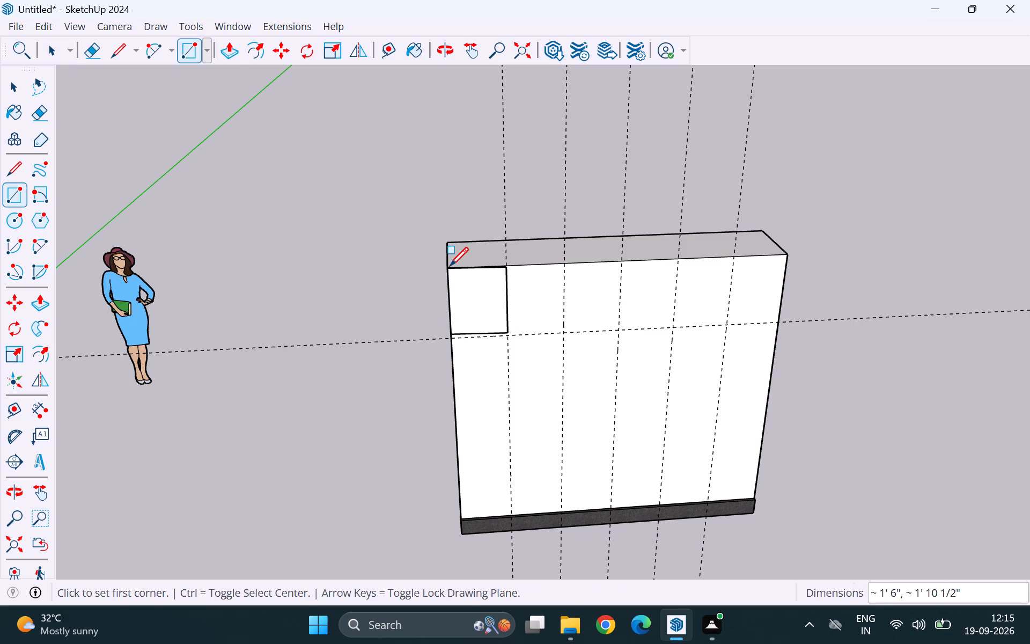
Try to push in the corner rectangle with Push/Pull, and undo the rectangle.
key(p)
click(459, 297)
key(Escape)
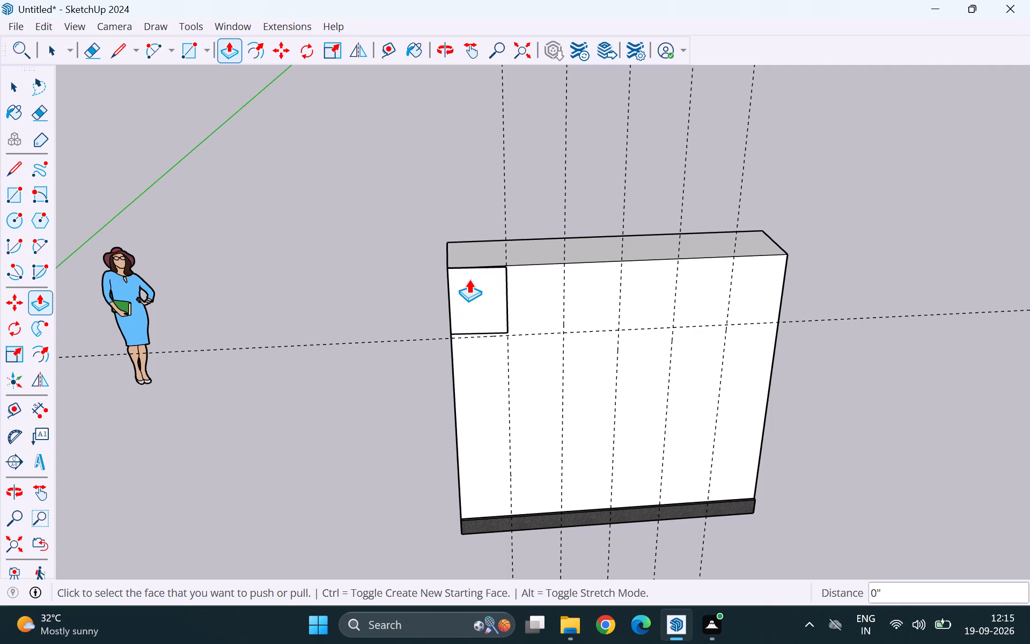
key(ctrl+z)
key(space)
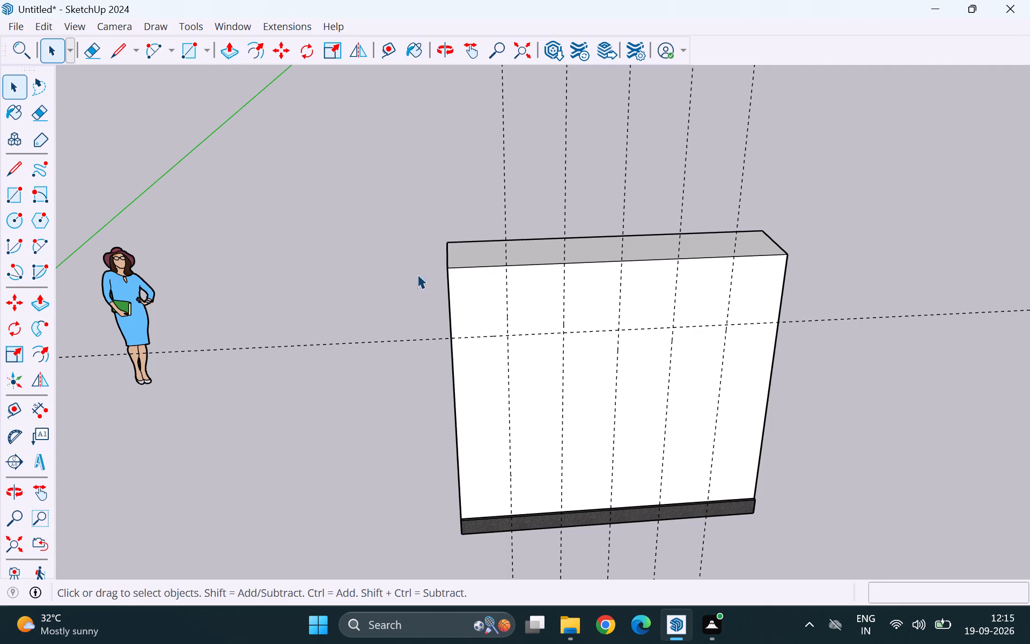
Select all connected faces and edges of the wardrobe's body and make them a group.
scroll(418, 279, down, 4)
double_click(462, 294)
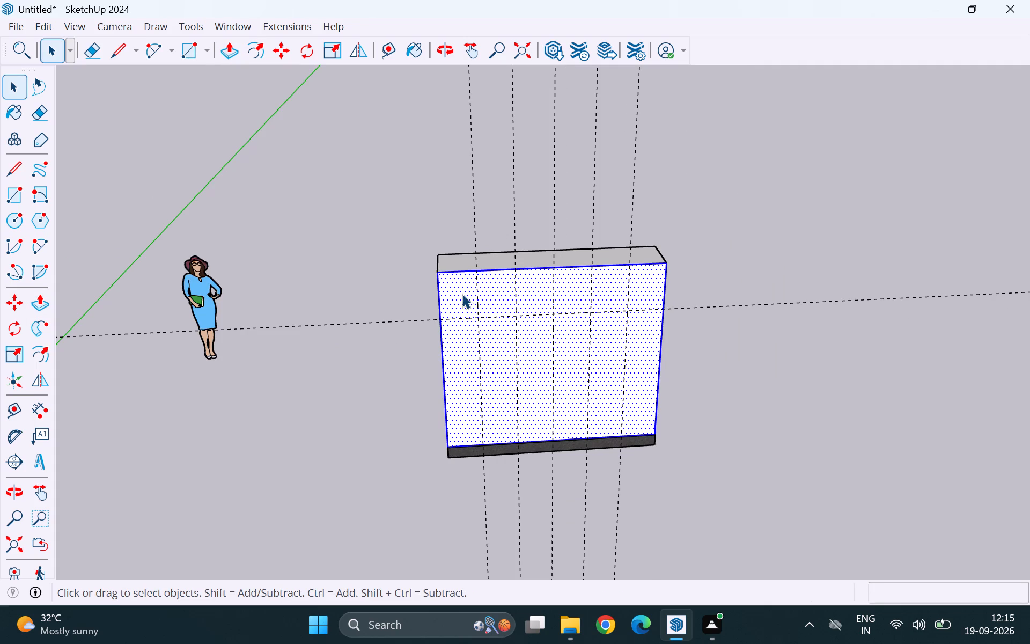
triple_click(462, 294)
triple_click(462, 294)
double_click(462, 294)
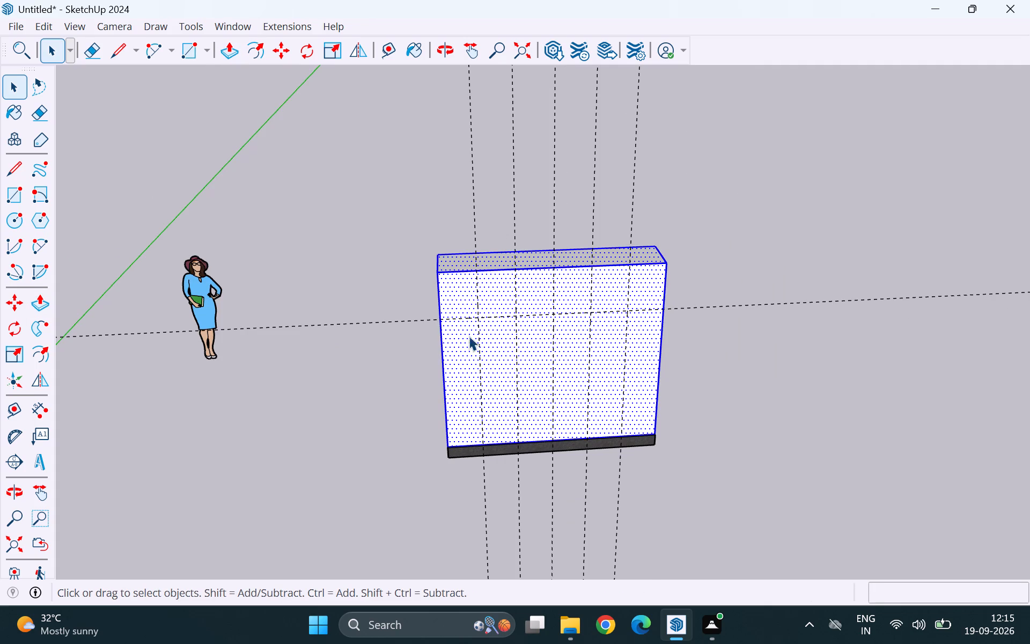
middle_drag(465, 338, 459, 336)
right_click(487, 323)
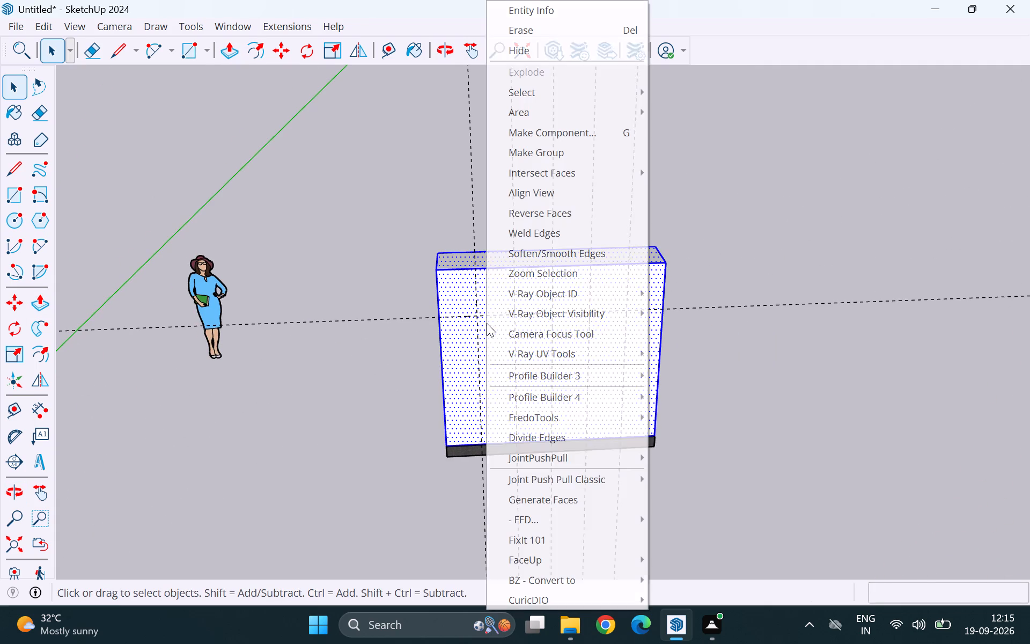
click(563, 149)
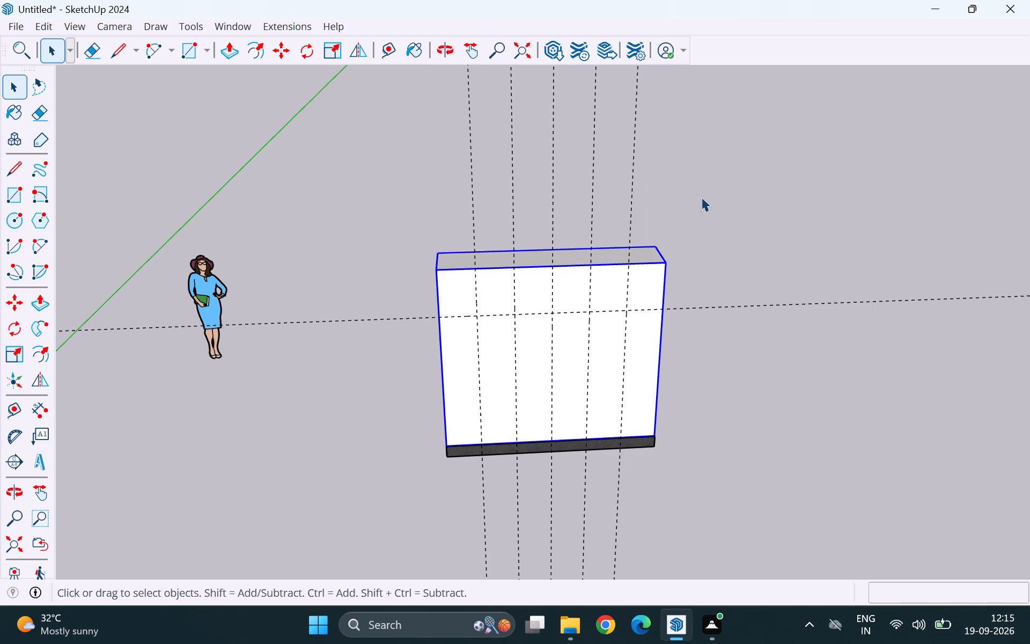
click(701, 197)
Inside the wardrobe group, draw a 9' by 2' rectangle across the front's top, from its upper corner to the horizontal guide.
double_click(461, 294)
scroll(461, 294, up, 9)
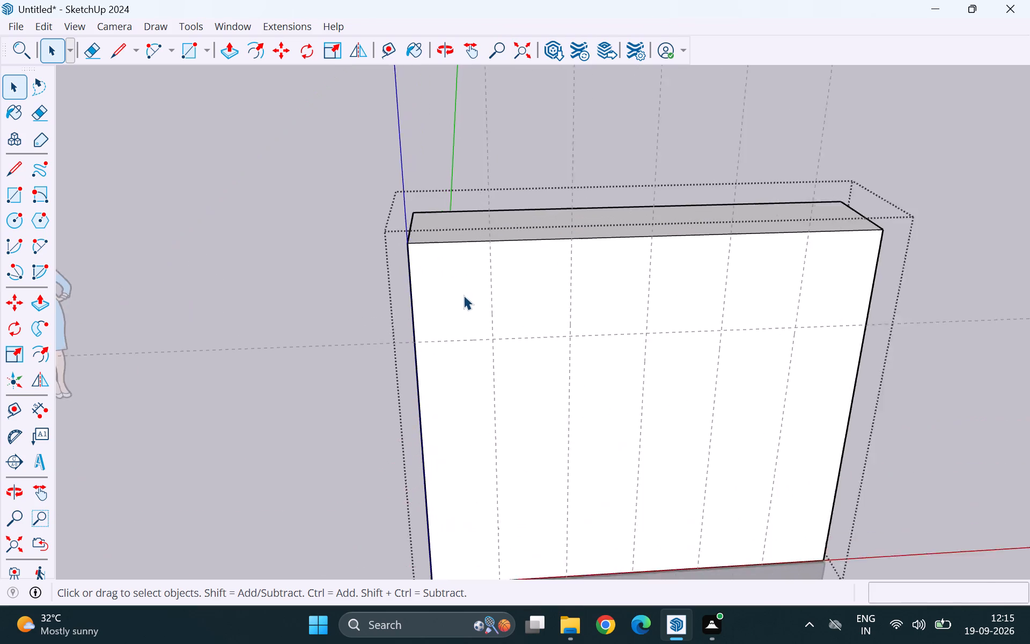
scroll(464, 295, up, 2)
key(r)
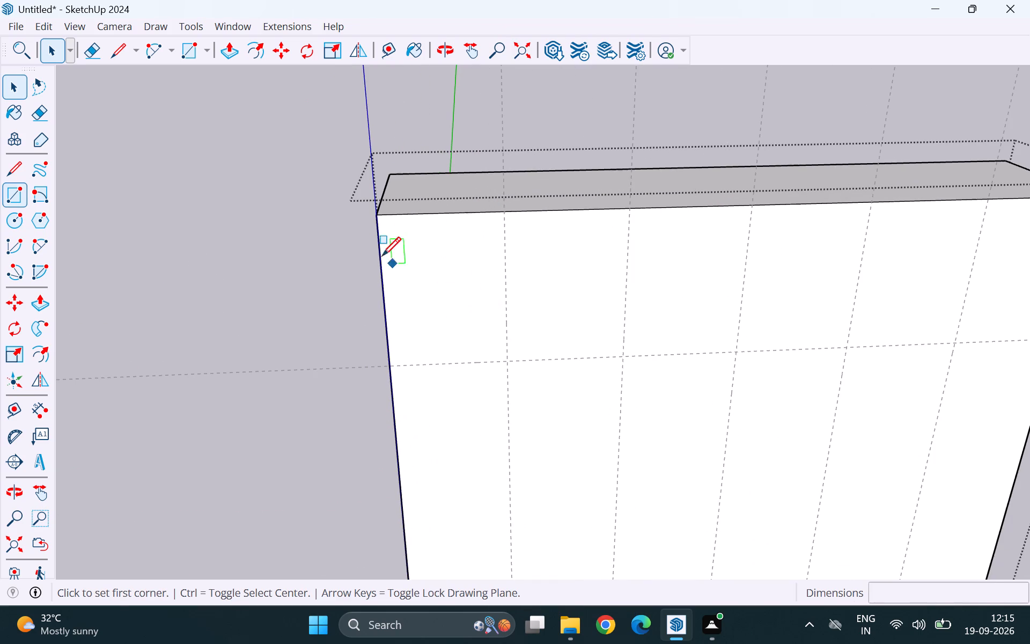
click(378, 213)
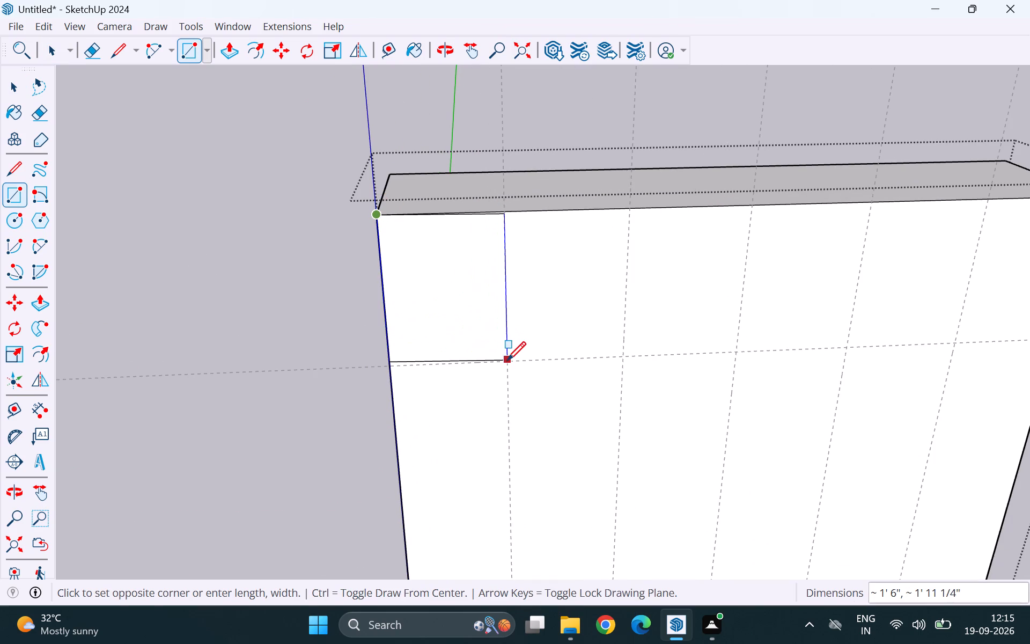
middle_drag(505, 361, 261, 363)
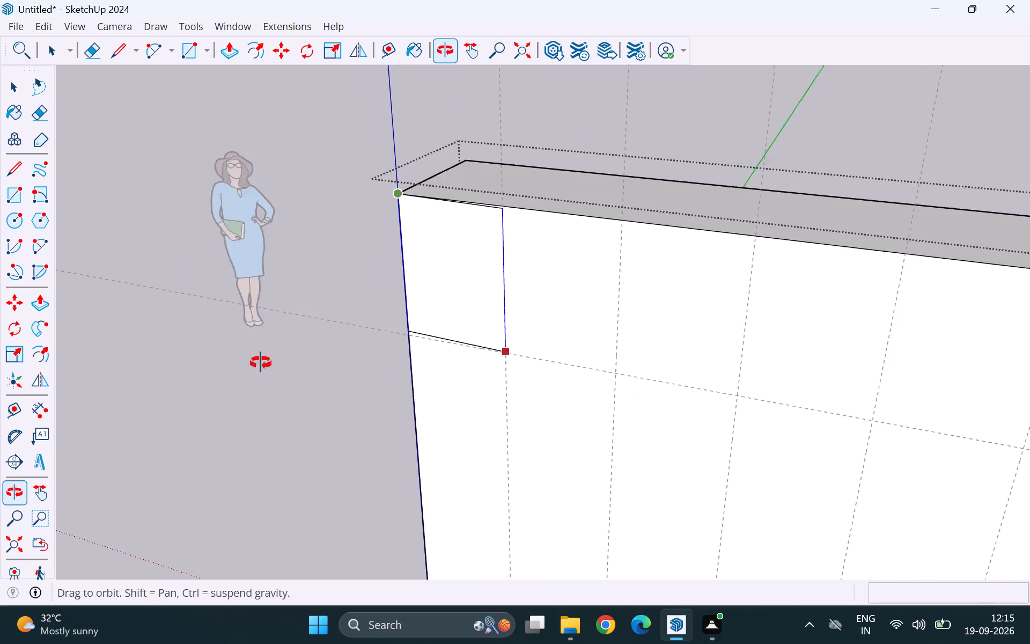
middle_drag(261, 363, 107, 362)
key(Left)
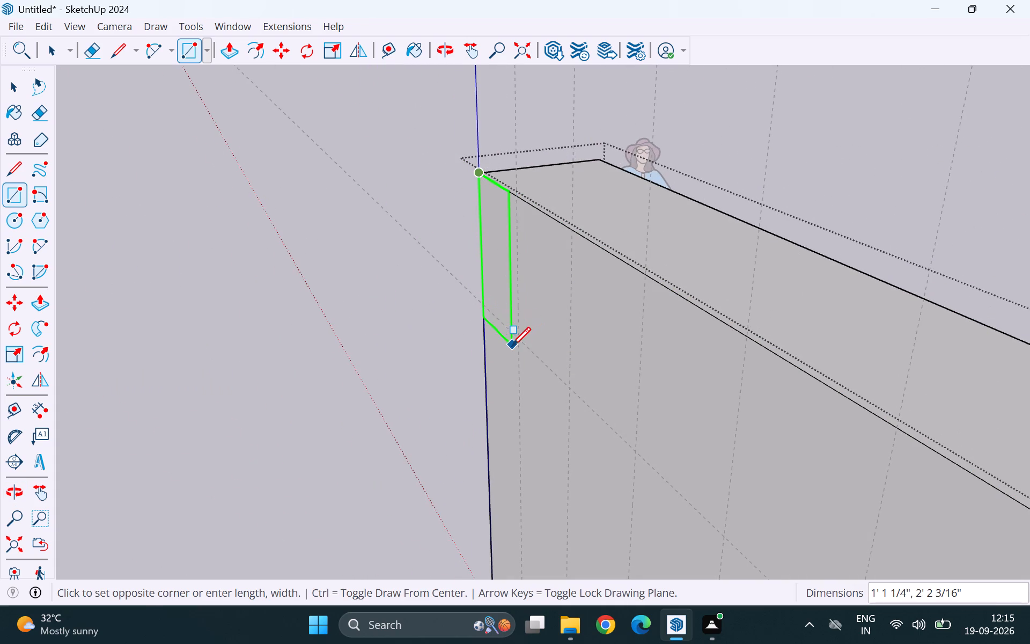
middle_drag(512, 346, 781, 350)
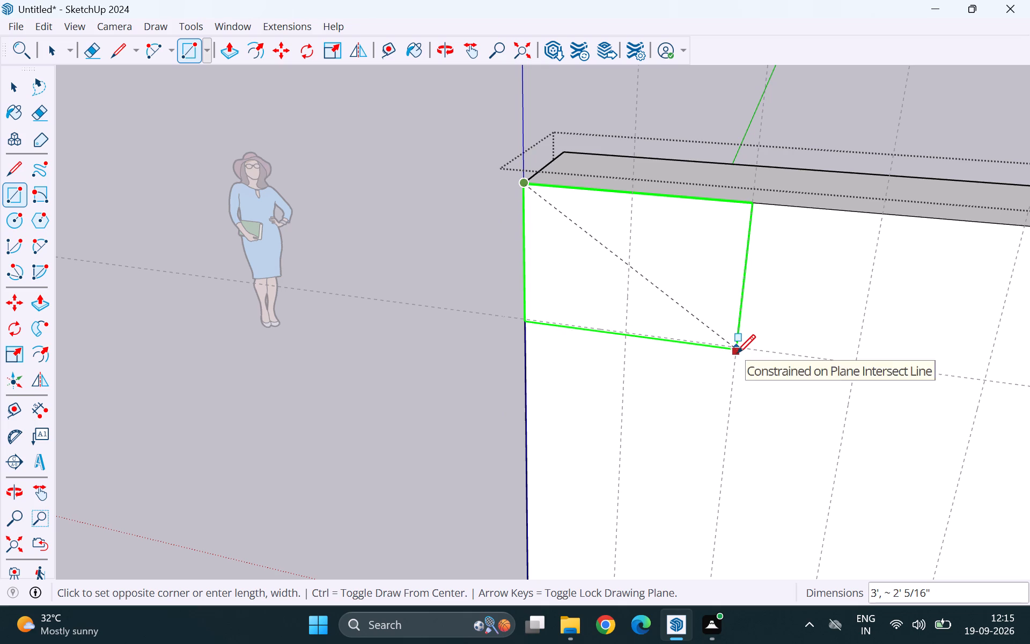
scroll(544, 397, down, 15)
scroll(890, 393, up, 5)
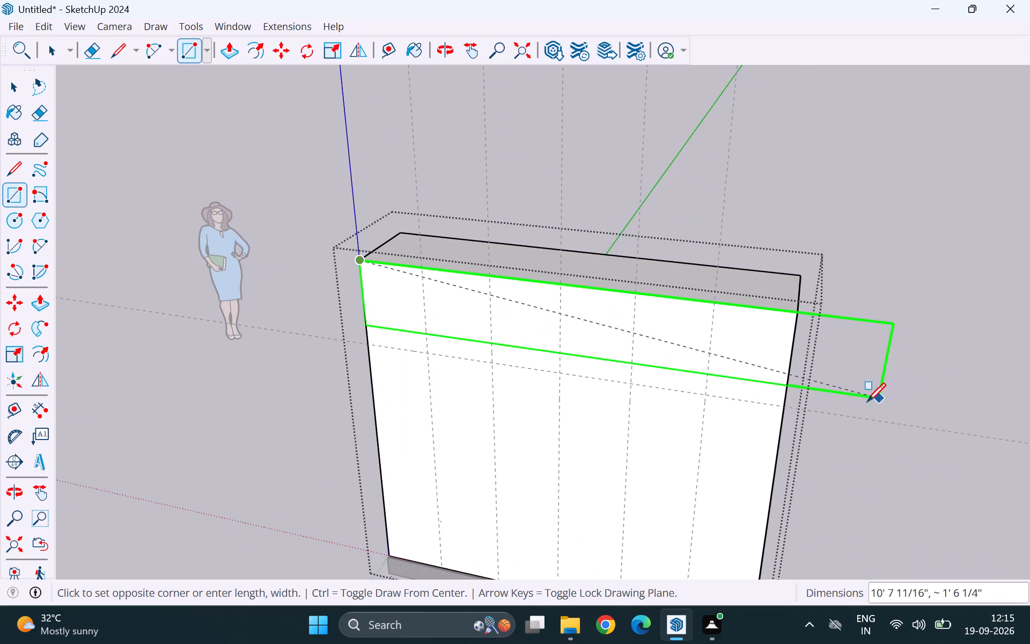
click(784, 407)
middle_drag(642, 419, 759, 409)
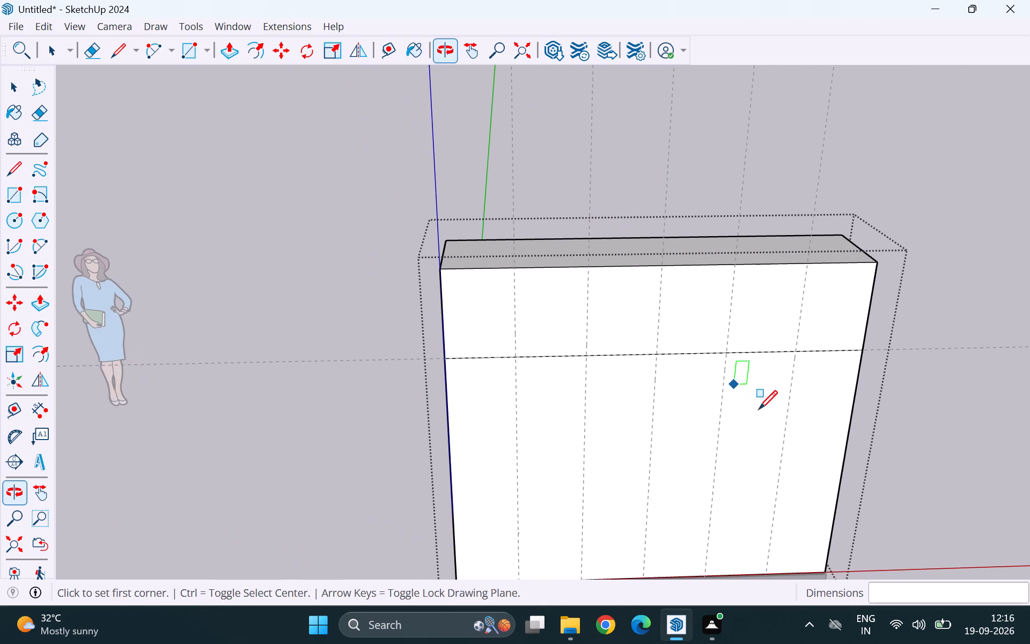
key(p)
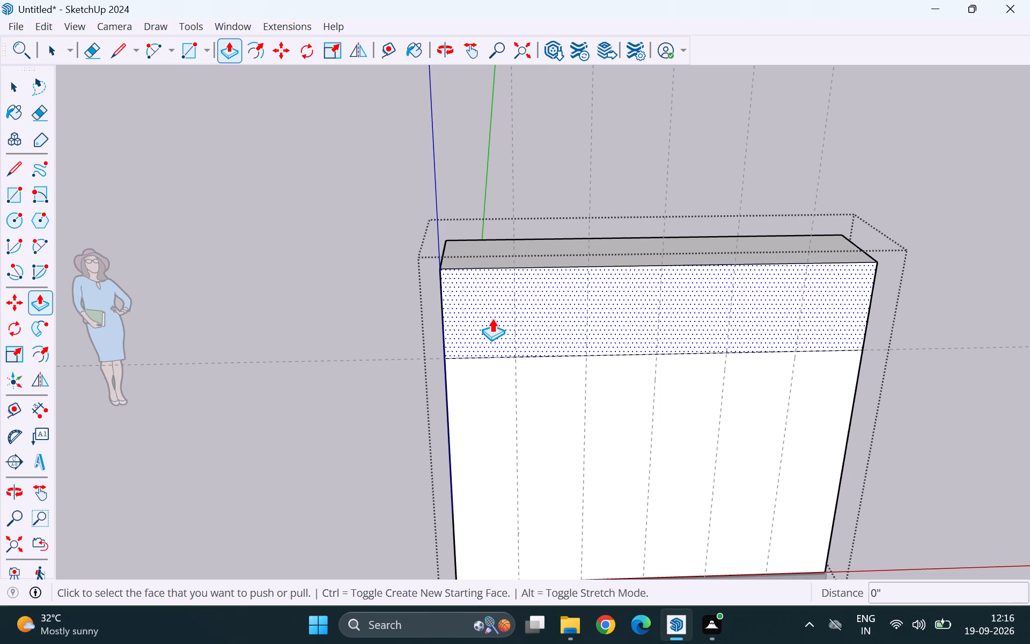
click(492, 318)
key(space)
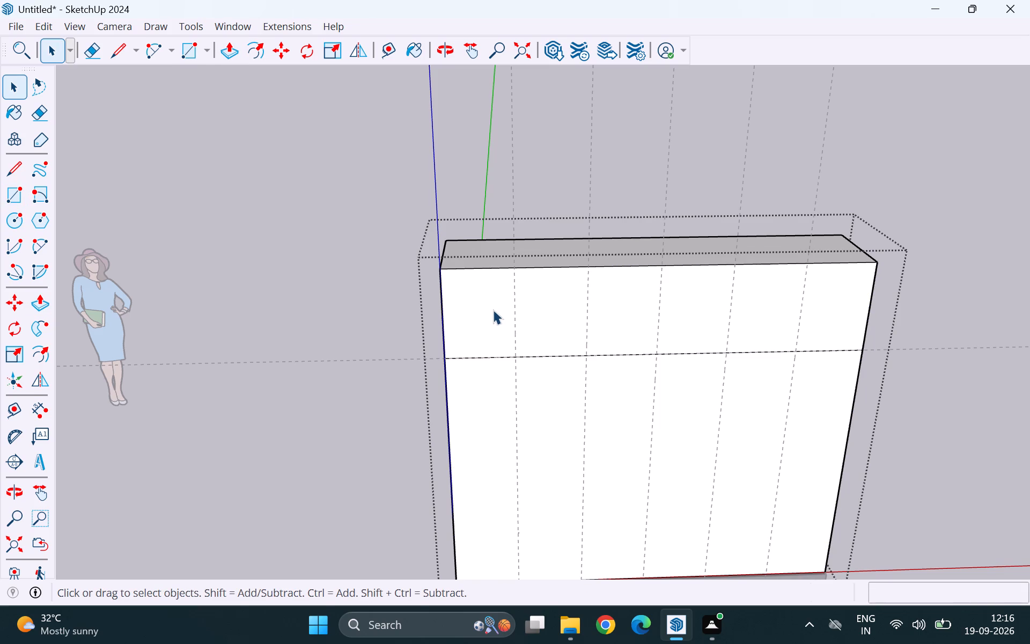
Draw a line about 1' 11" long down the first vertical guide from the front's top edge.
key(l)
click(515, 270)
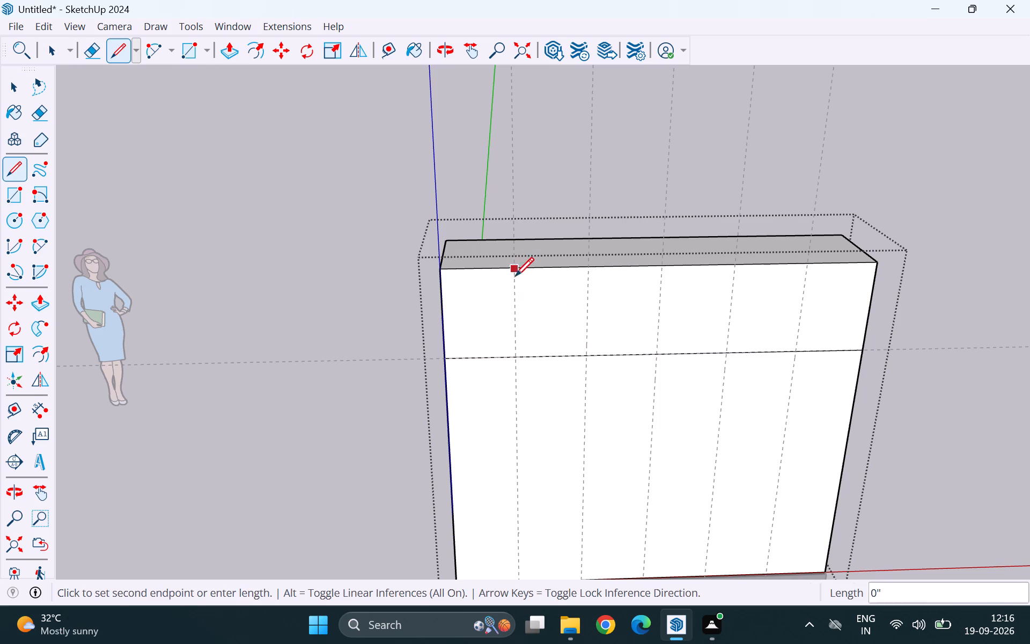
click(514, 356)
key(space)
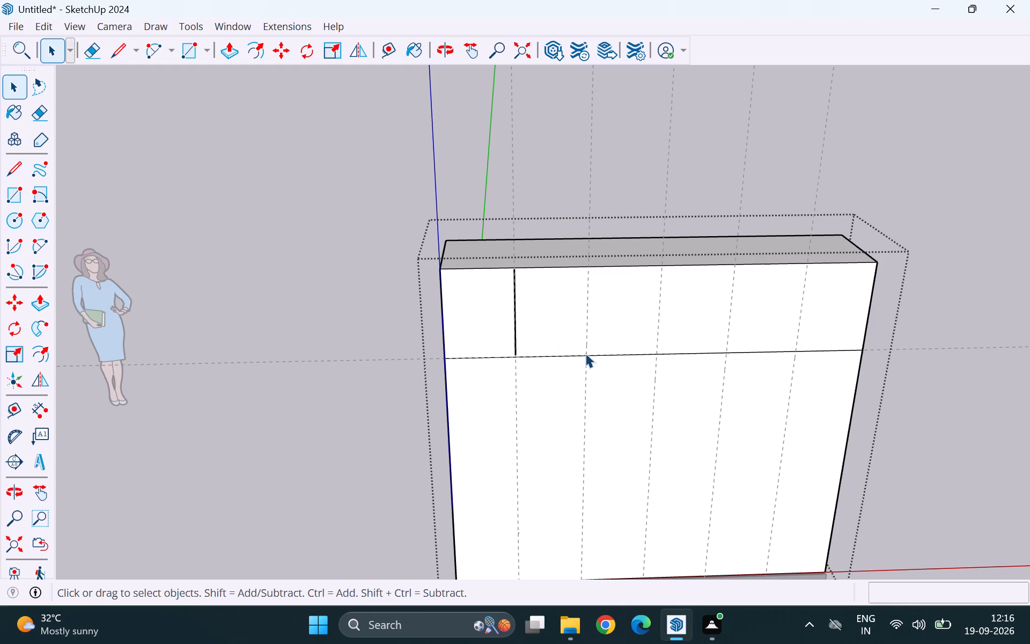
Extend the first dividing line's lower end by about 1/2" to meet the top band's lower edge.
key(l)
scroll(590, 354, up, 11)
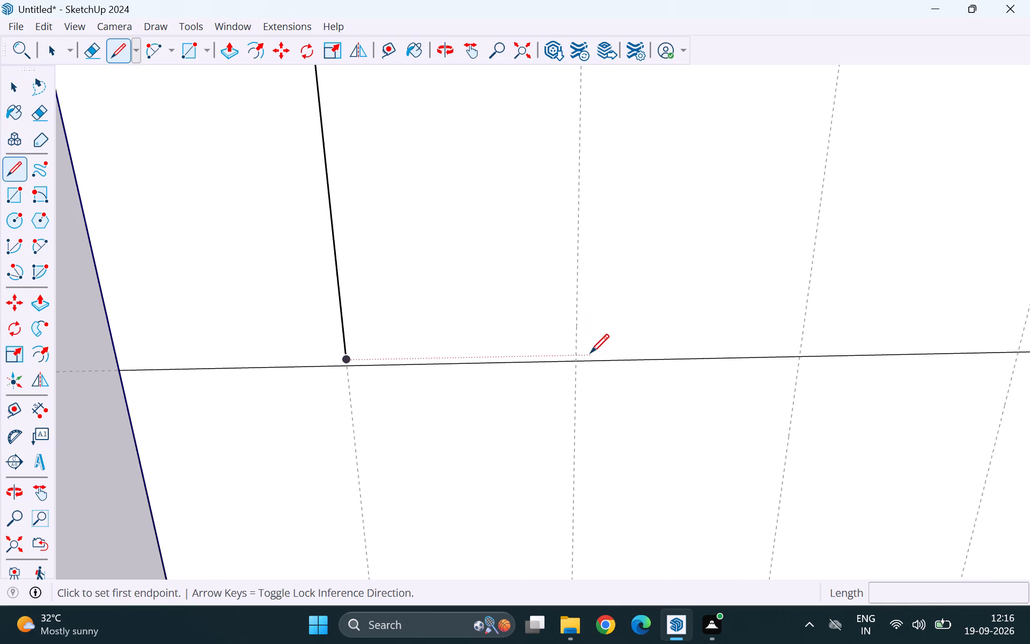
scroll(332, 359, up, 16)
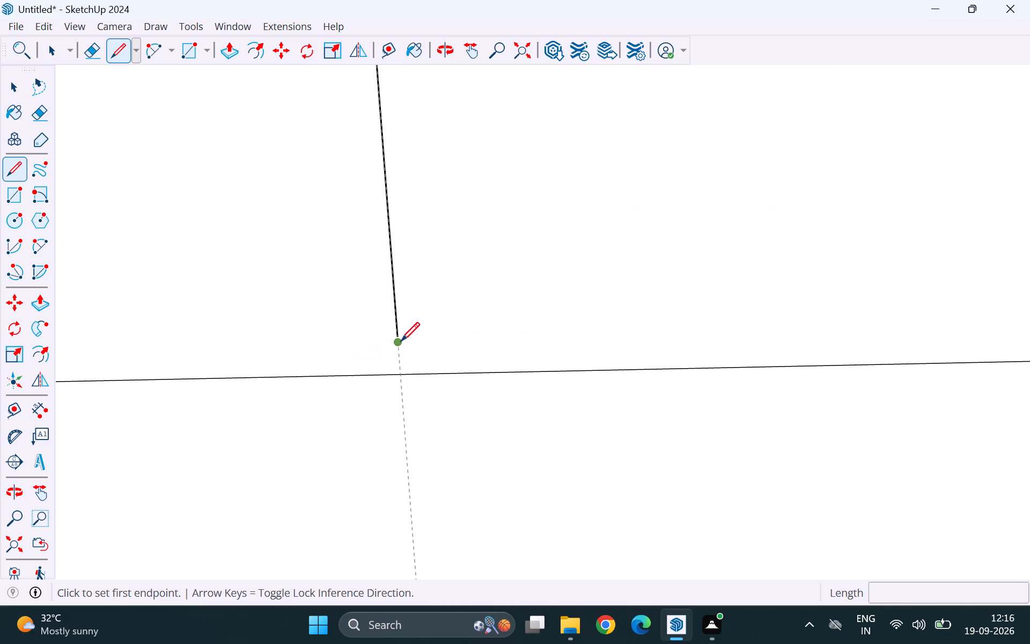
click(396, 344)
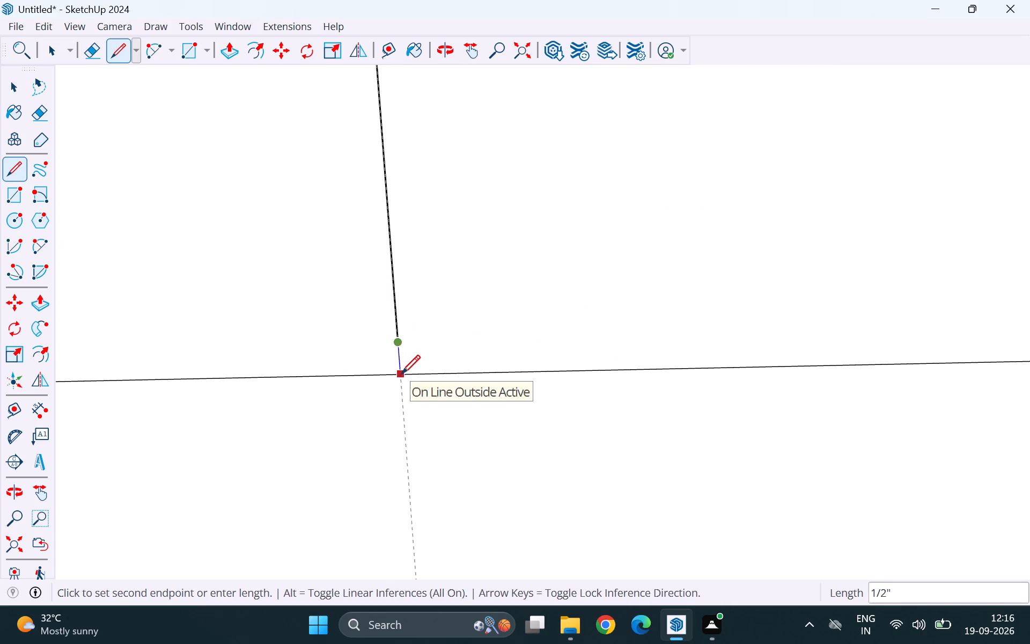
click(401, 374)
key(space)
Draw a dividing line along the second vertical guide, from the band's lower edge up to the front's top edge.
scroll(337, 433, down, 12)
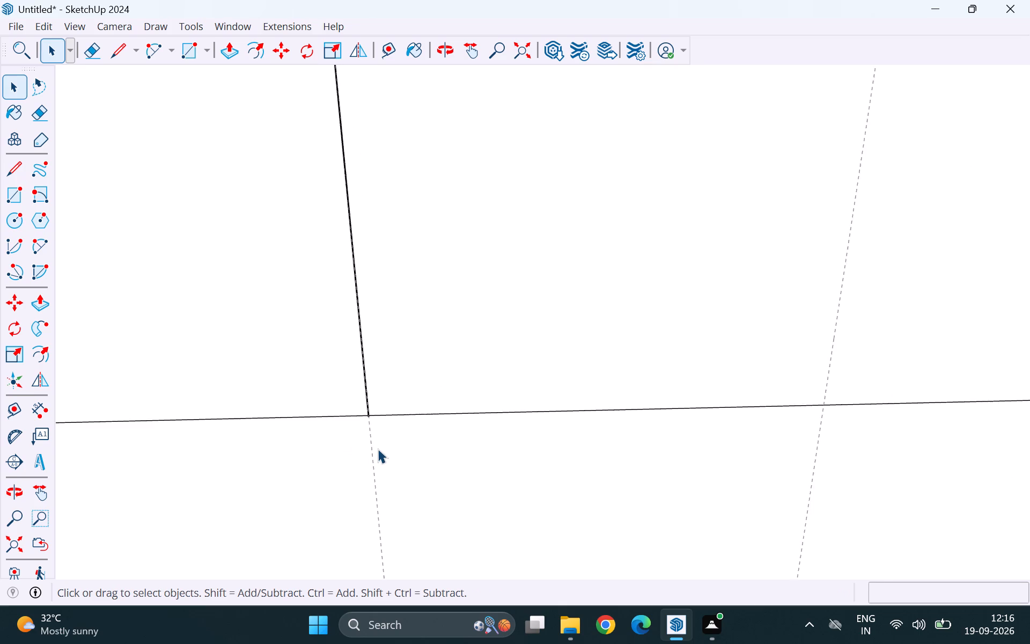
scroll(378, 449, down, 11)
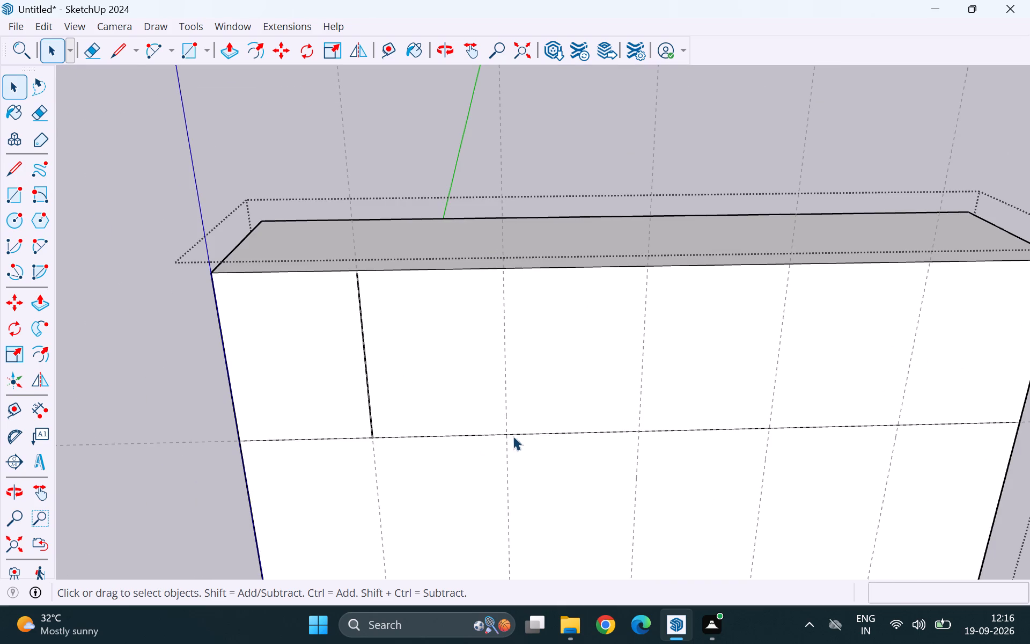
key(l)
scroll(509, 437, up, 9)
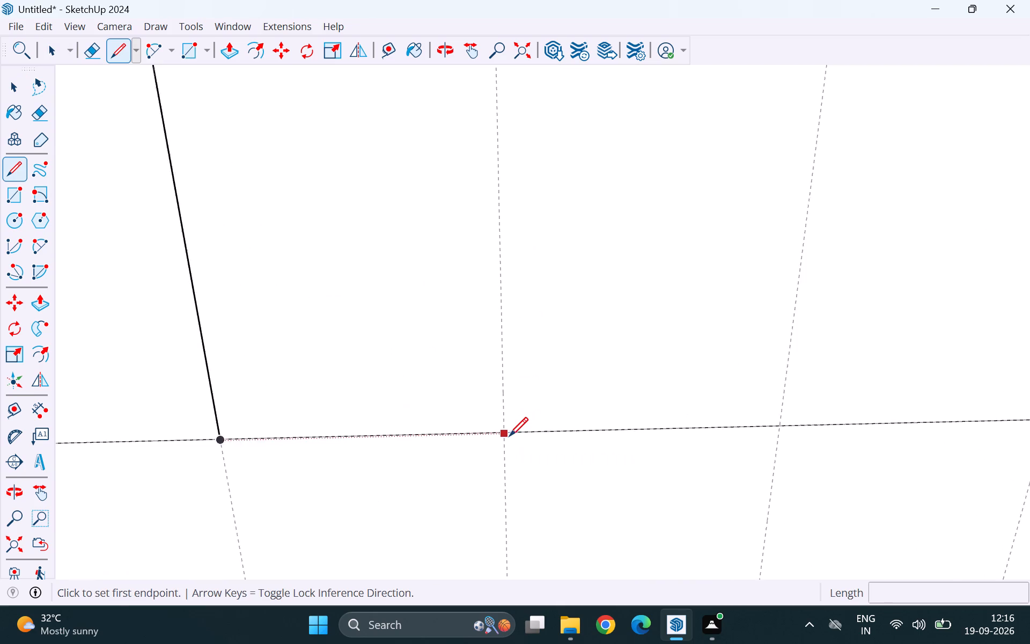
click(505, 431)
scroll(486, 448, down, 6)
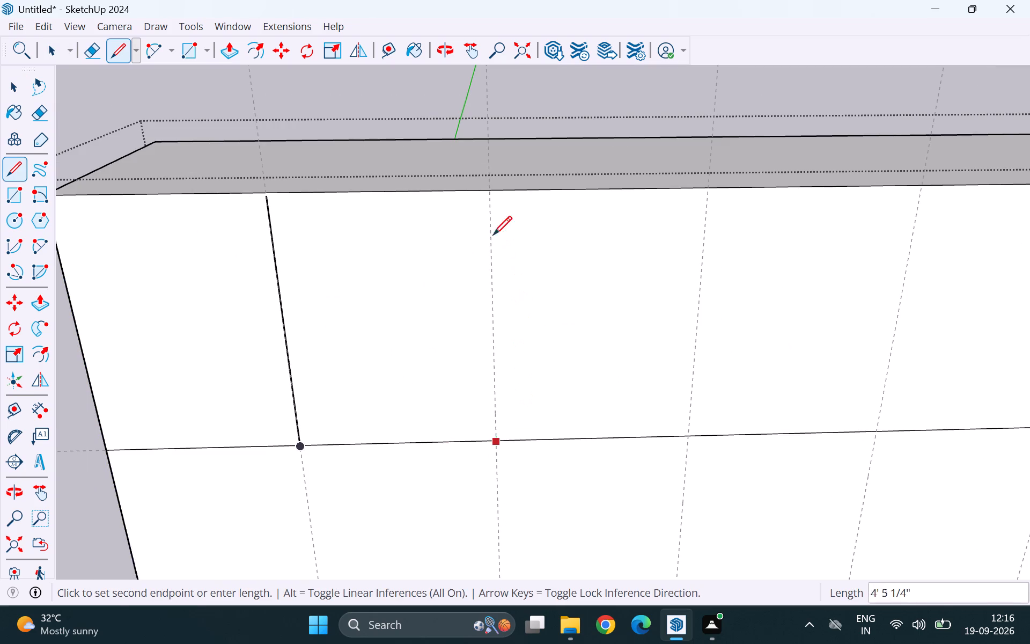
click(490, 193)
key(space)
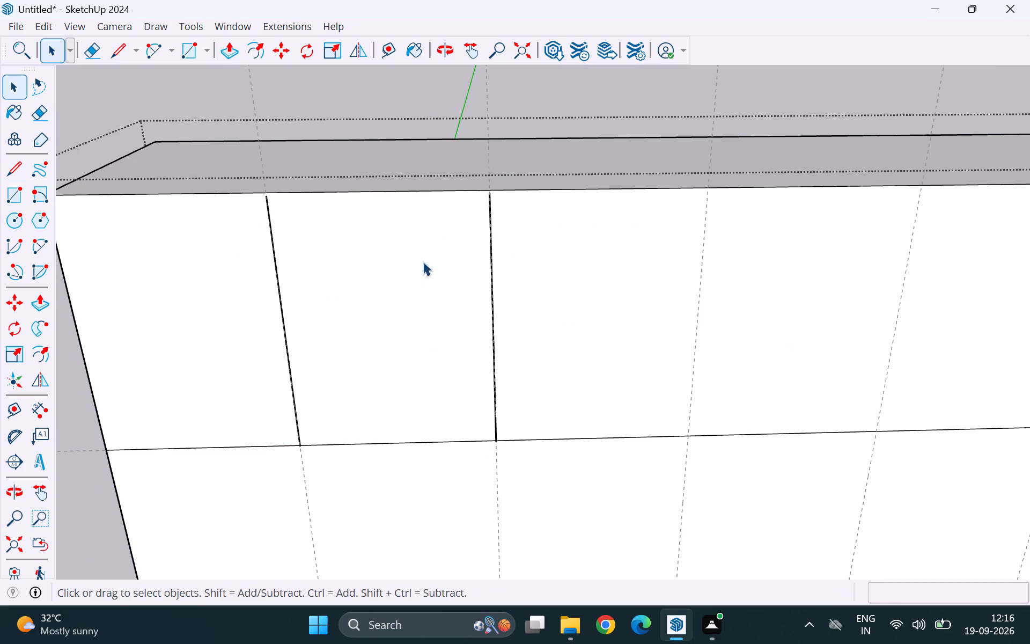
Extend the first dividing line's upper end by about 3/16" towards the front's top edge, and check whether the band's face is divided.
click(367, 288)
scroll(237, 189, up, 5)
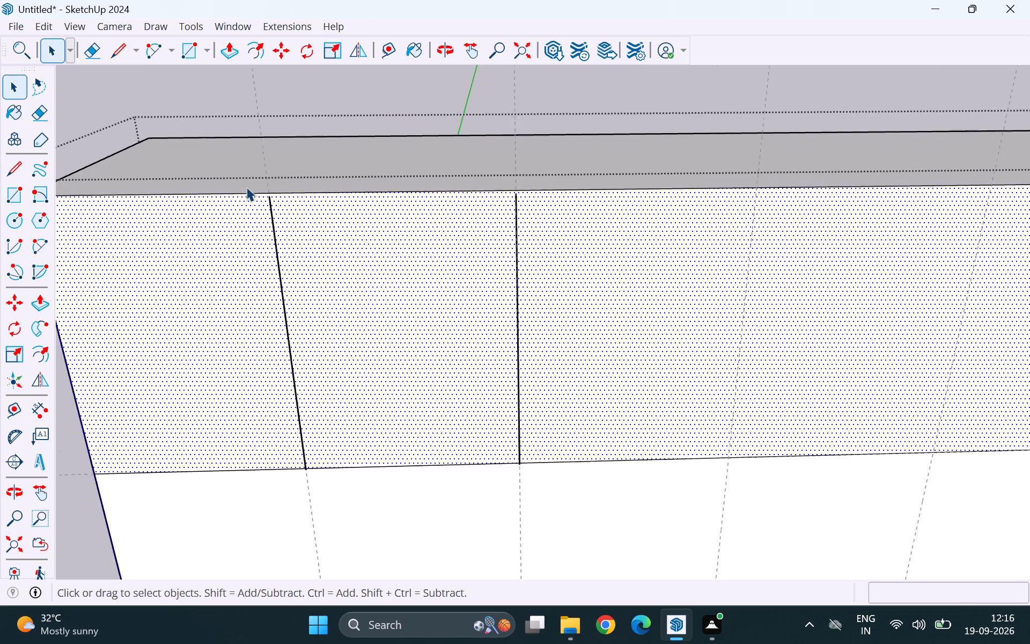
scroll(313, 196, up, 16)
scroll(257, 207, up, 6)
key(l)
click(259, 215)
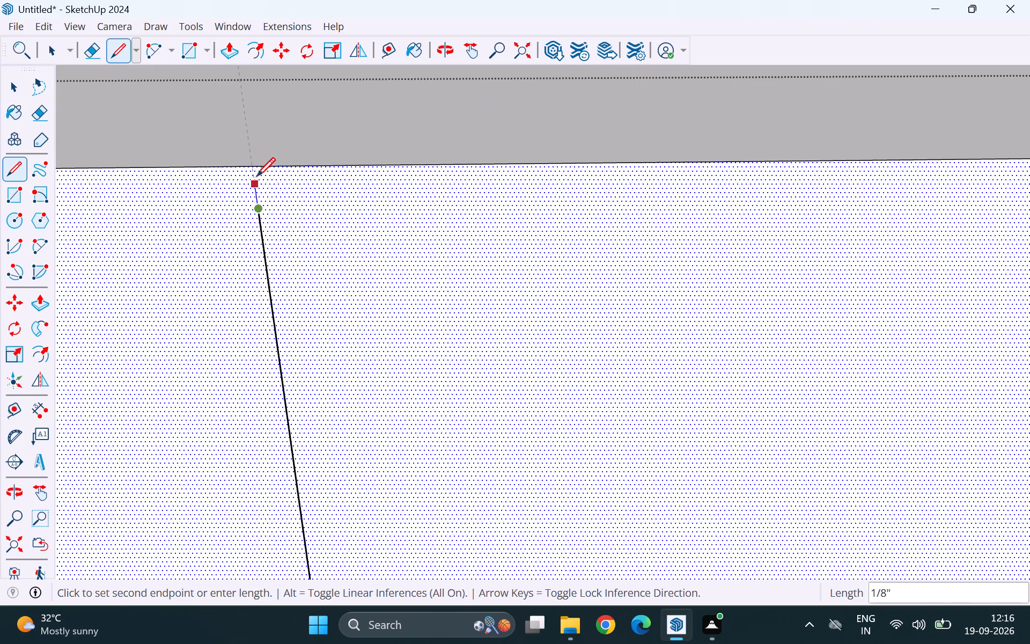
click(254, 167)
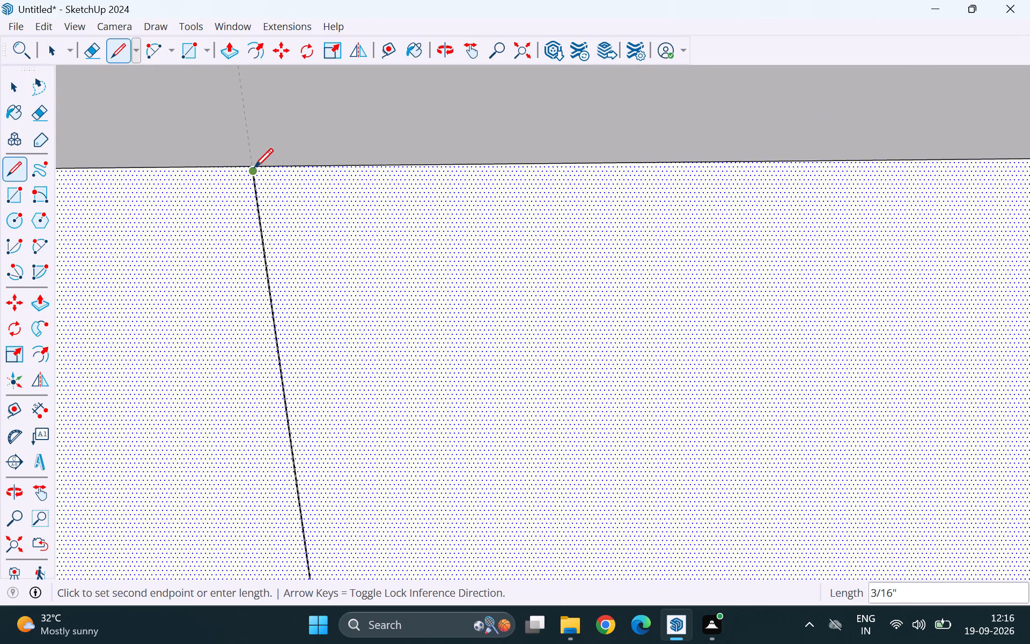
key(space)
click(282, 203)
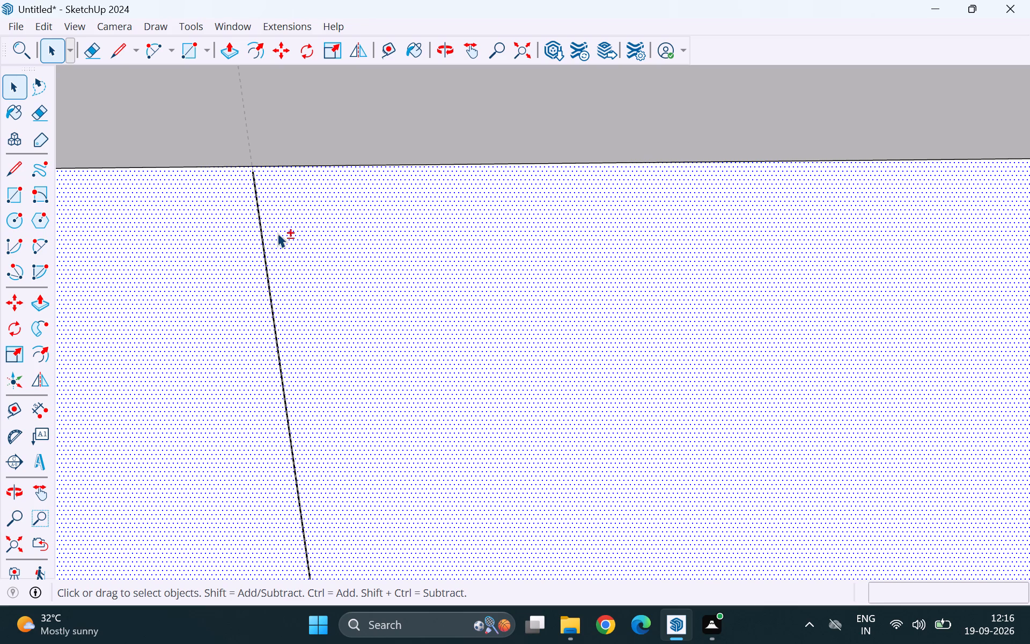
shift+click(277, 233)
scroll(243, 160, up, 17)
scroll(266, 194, down, 3)
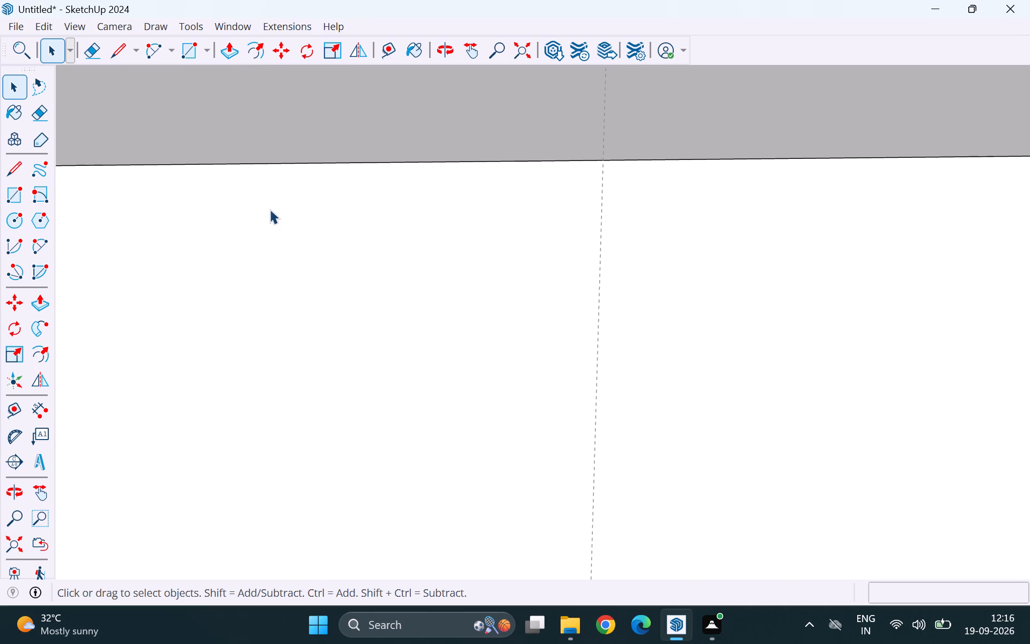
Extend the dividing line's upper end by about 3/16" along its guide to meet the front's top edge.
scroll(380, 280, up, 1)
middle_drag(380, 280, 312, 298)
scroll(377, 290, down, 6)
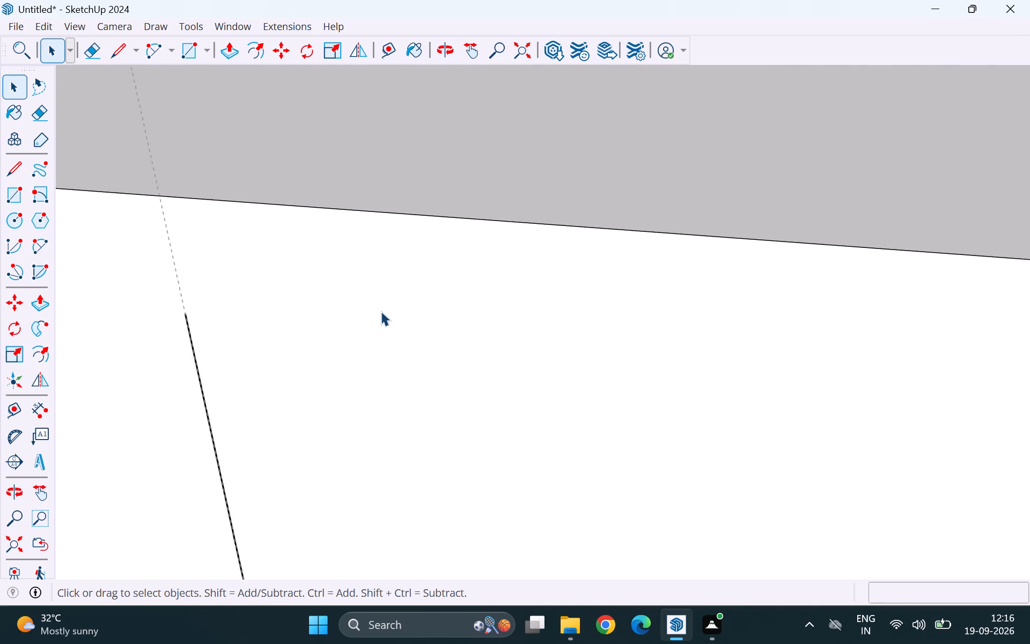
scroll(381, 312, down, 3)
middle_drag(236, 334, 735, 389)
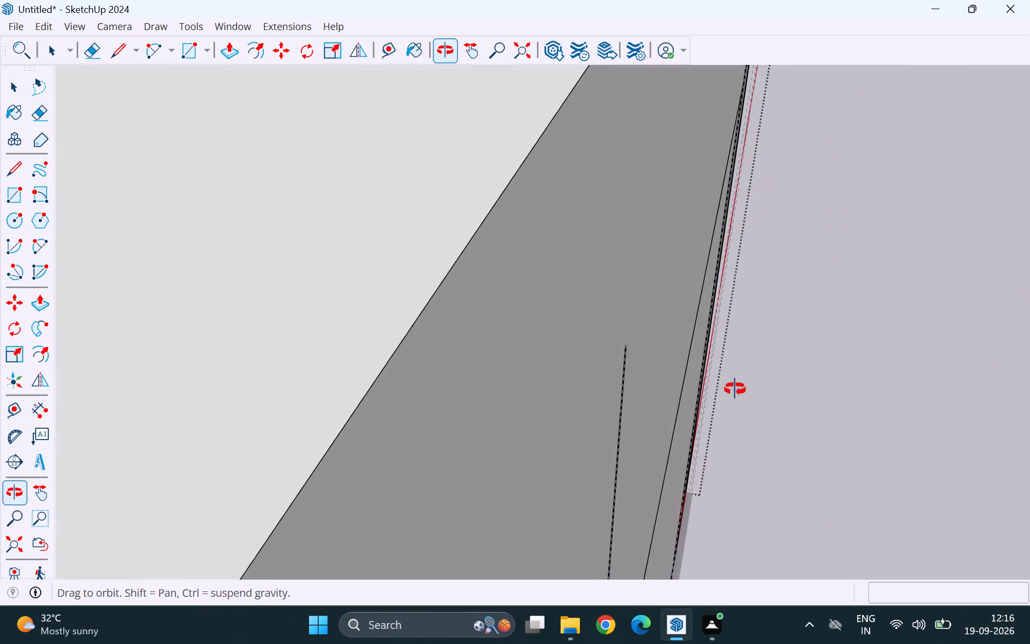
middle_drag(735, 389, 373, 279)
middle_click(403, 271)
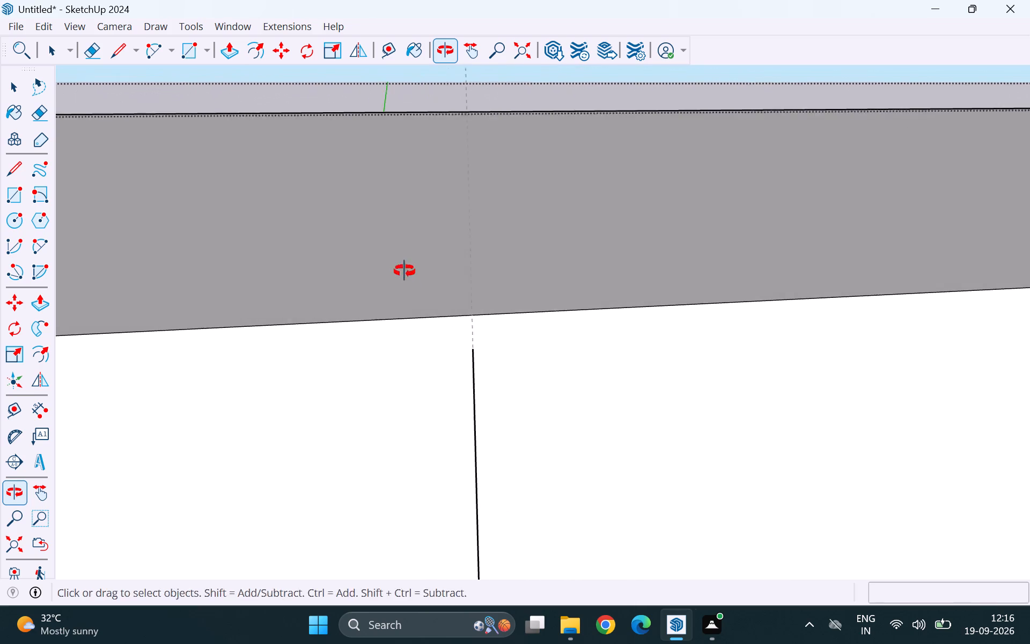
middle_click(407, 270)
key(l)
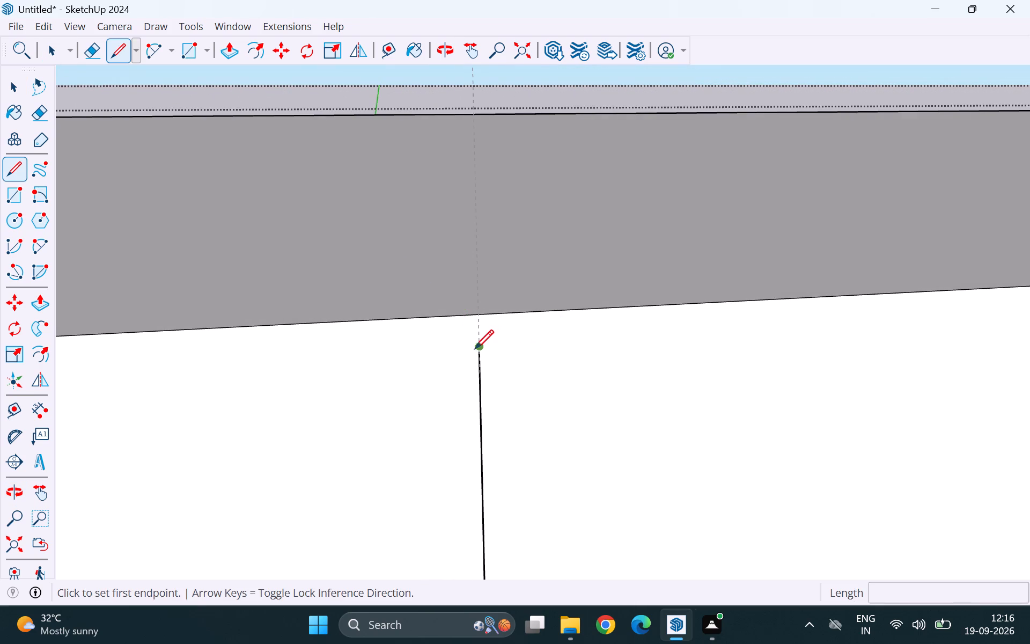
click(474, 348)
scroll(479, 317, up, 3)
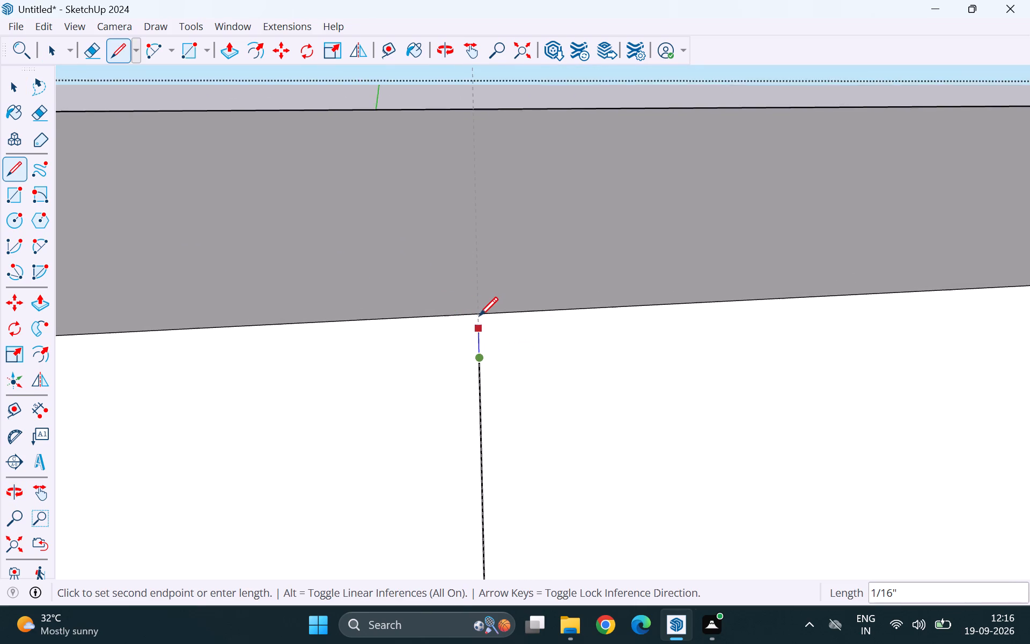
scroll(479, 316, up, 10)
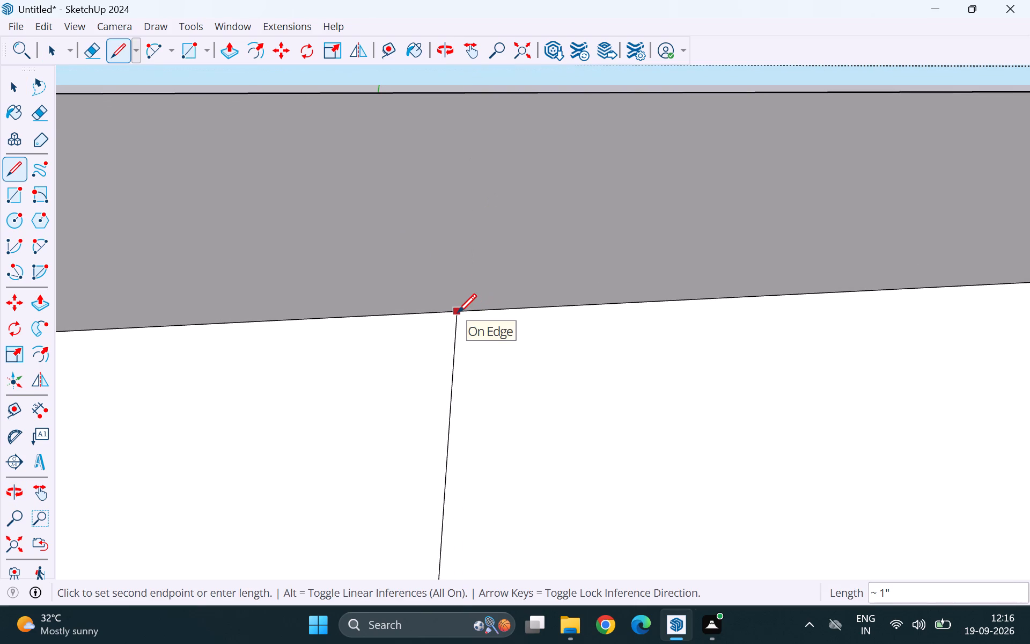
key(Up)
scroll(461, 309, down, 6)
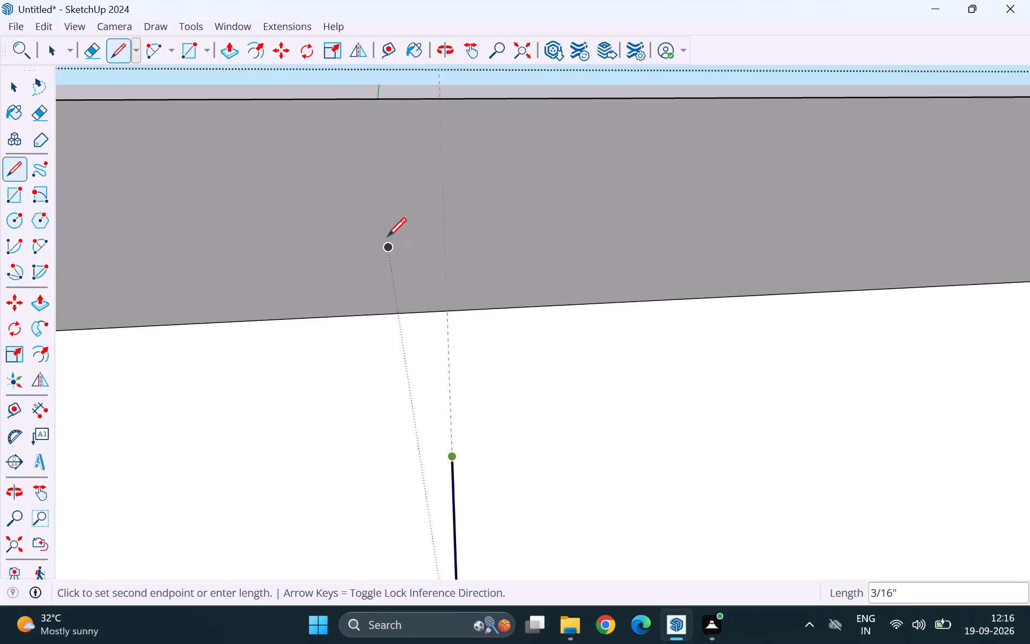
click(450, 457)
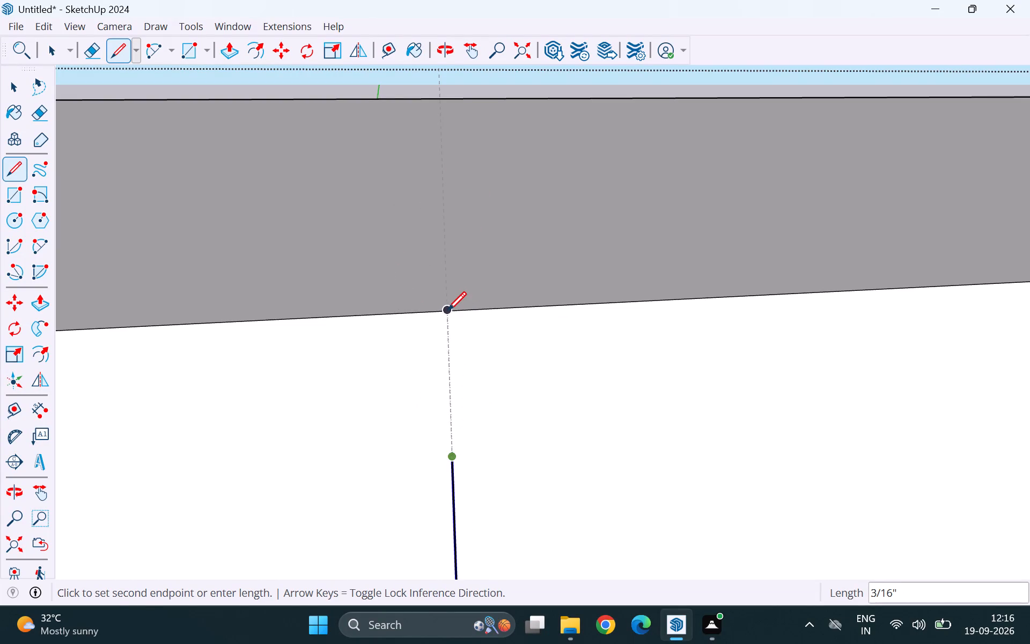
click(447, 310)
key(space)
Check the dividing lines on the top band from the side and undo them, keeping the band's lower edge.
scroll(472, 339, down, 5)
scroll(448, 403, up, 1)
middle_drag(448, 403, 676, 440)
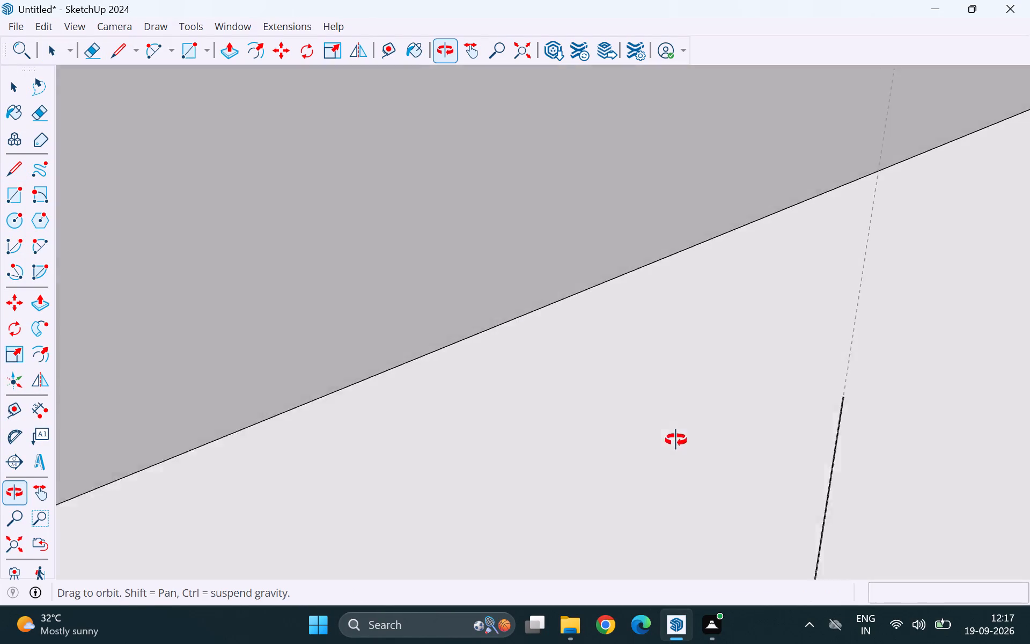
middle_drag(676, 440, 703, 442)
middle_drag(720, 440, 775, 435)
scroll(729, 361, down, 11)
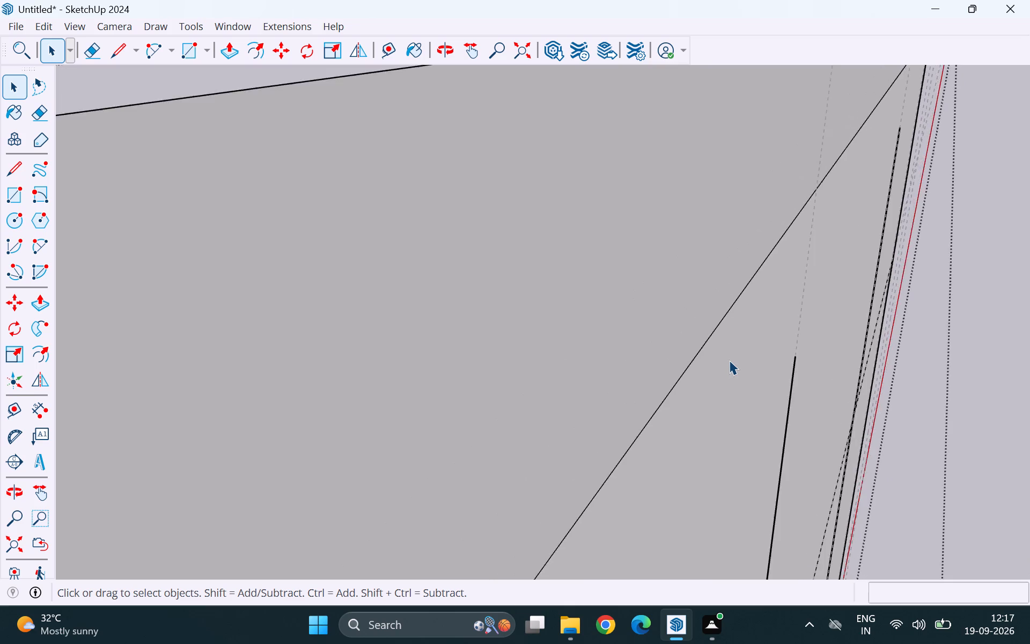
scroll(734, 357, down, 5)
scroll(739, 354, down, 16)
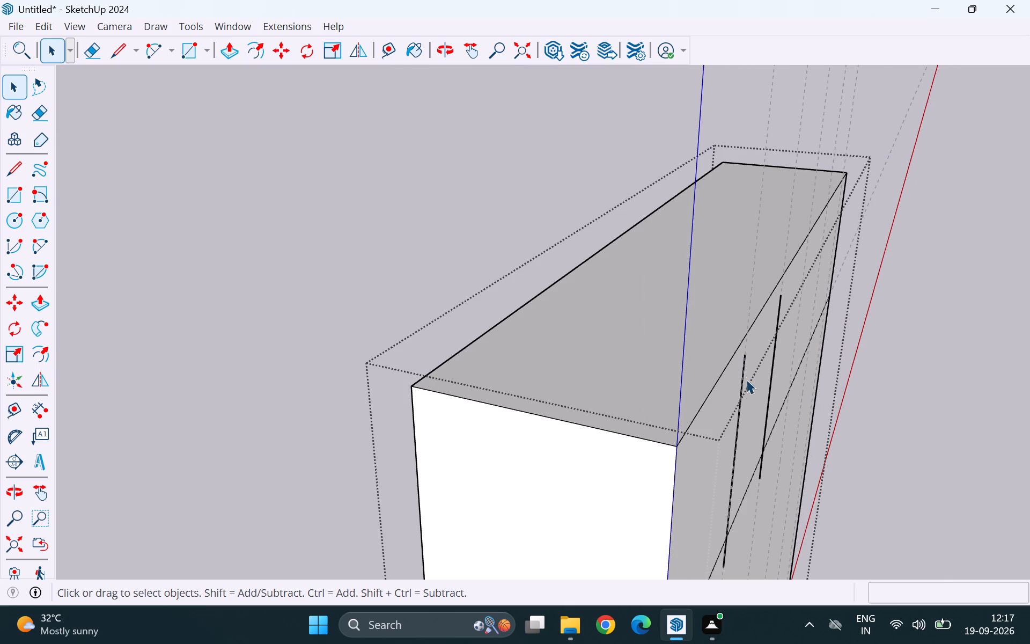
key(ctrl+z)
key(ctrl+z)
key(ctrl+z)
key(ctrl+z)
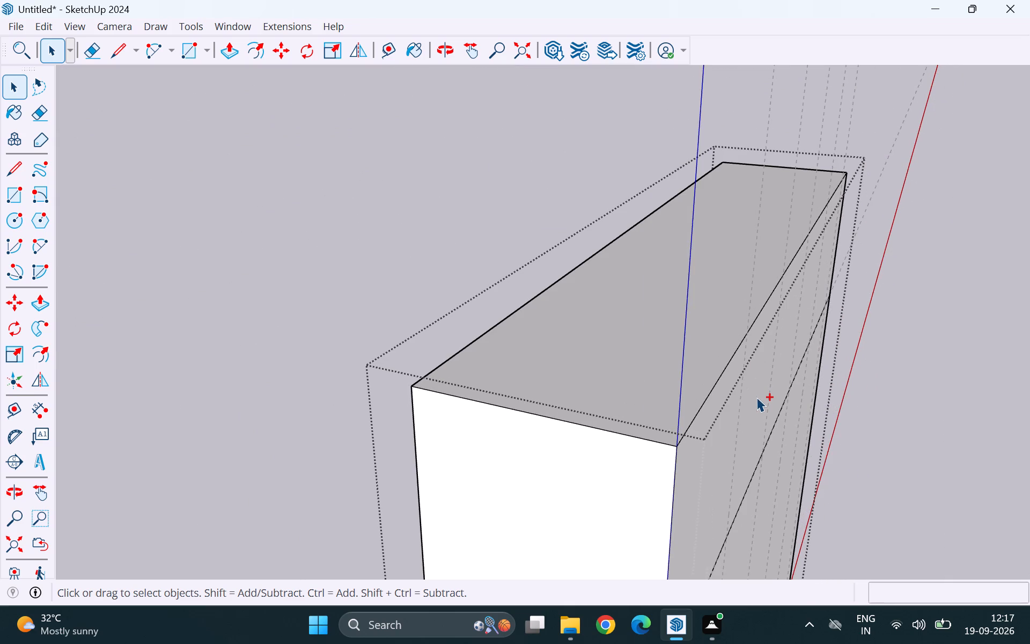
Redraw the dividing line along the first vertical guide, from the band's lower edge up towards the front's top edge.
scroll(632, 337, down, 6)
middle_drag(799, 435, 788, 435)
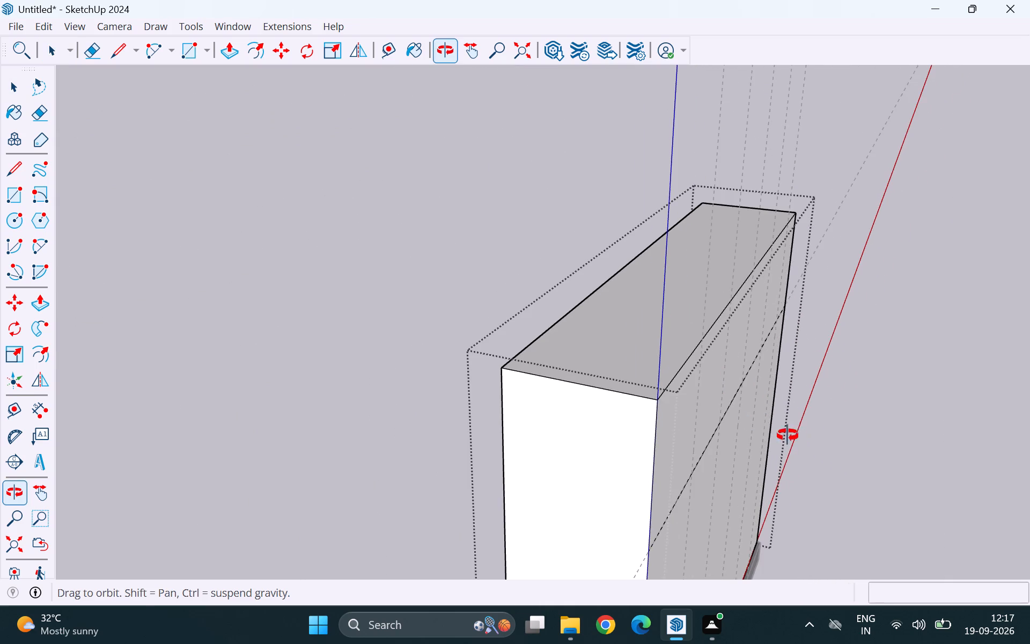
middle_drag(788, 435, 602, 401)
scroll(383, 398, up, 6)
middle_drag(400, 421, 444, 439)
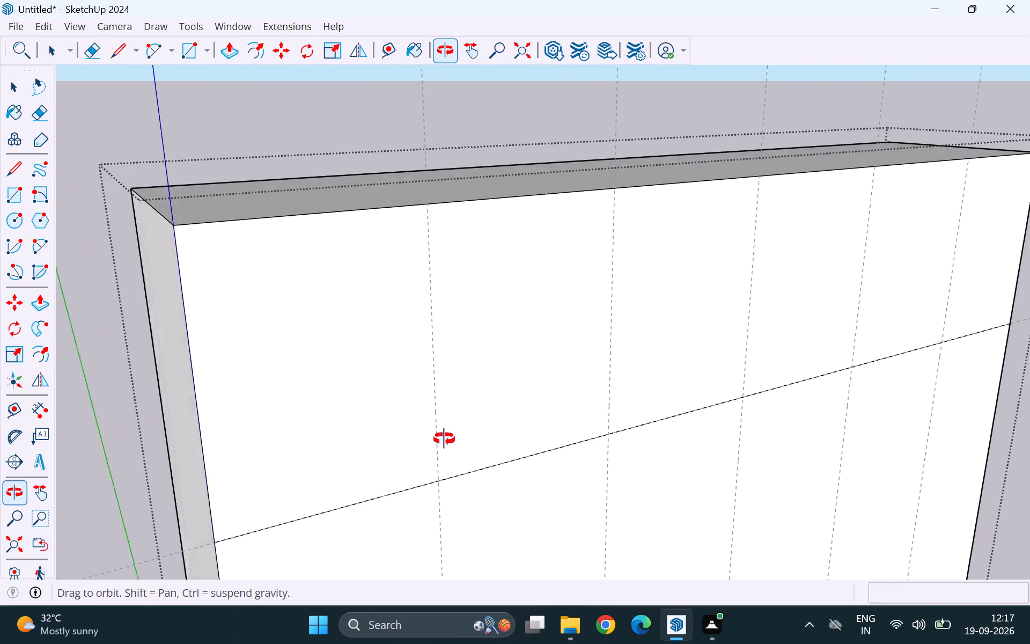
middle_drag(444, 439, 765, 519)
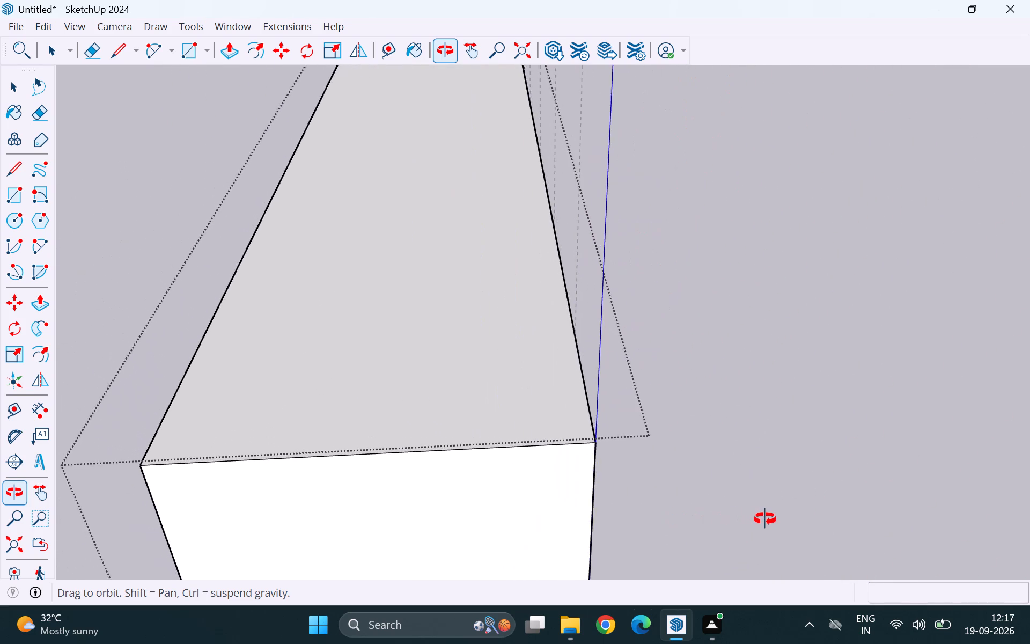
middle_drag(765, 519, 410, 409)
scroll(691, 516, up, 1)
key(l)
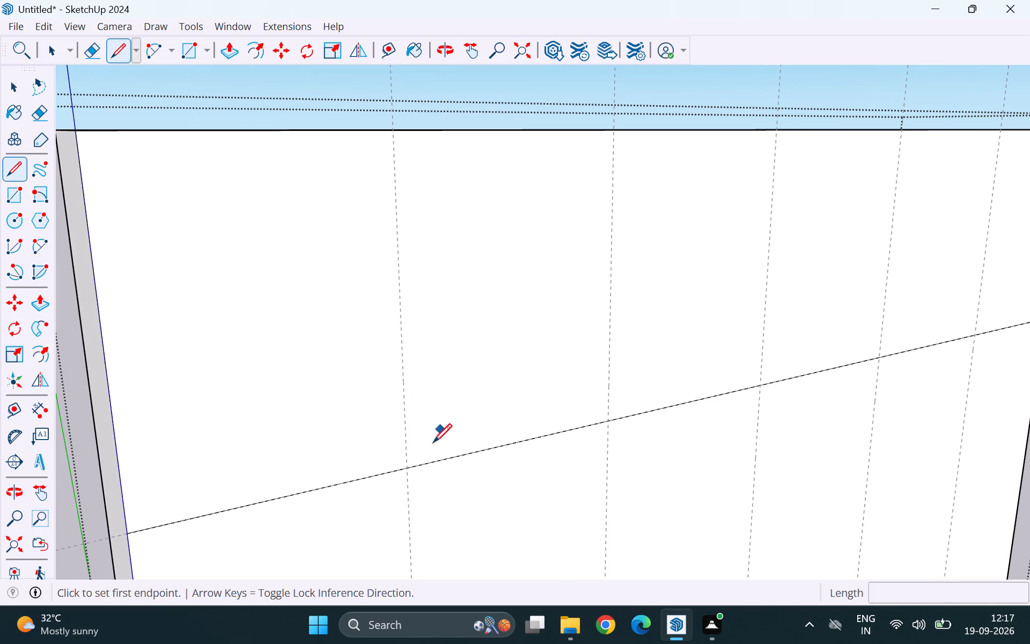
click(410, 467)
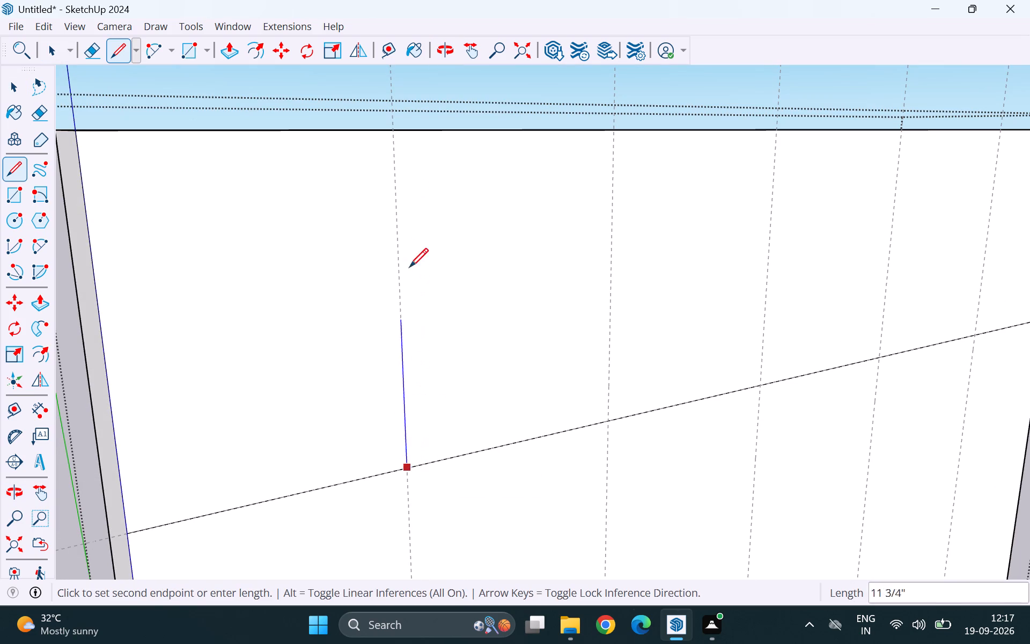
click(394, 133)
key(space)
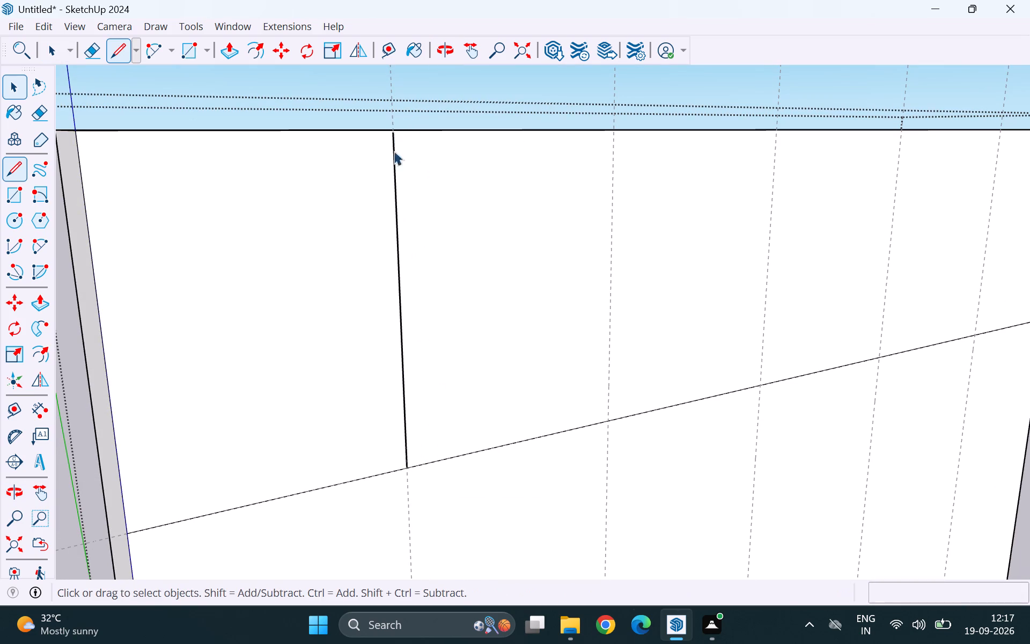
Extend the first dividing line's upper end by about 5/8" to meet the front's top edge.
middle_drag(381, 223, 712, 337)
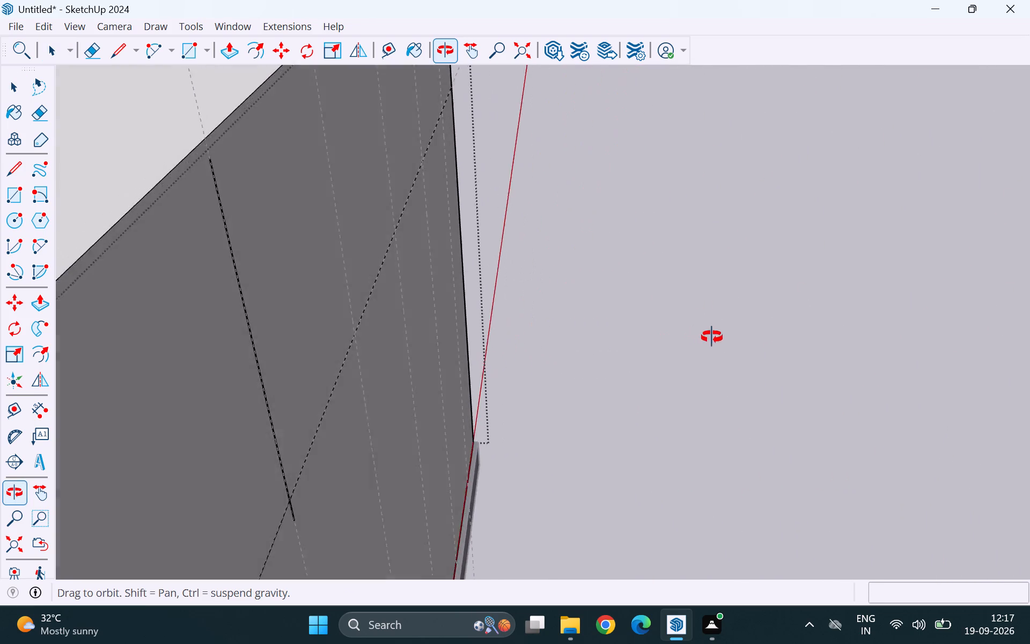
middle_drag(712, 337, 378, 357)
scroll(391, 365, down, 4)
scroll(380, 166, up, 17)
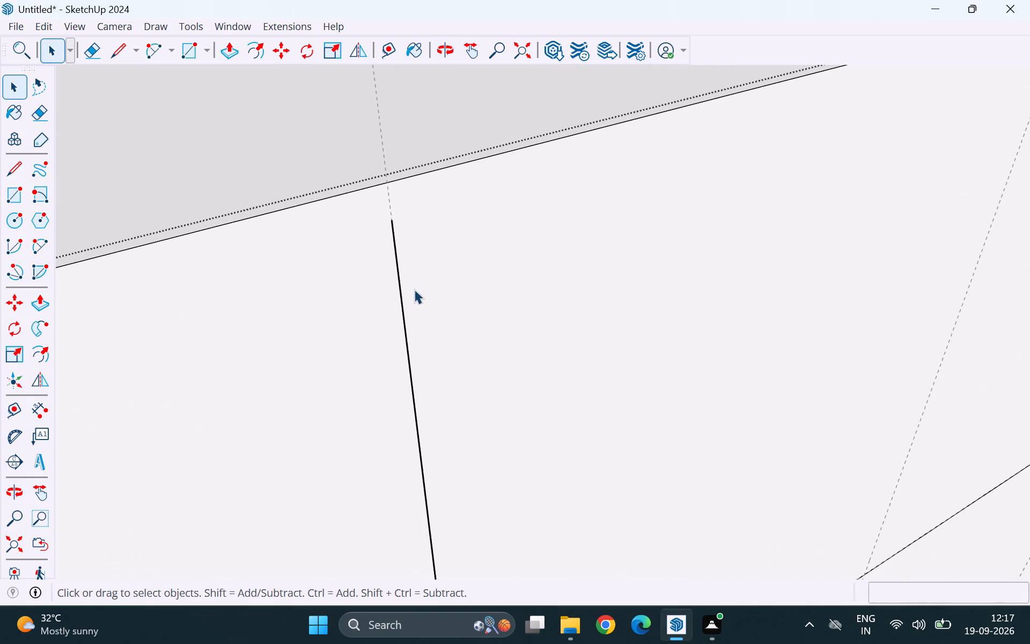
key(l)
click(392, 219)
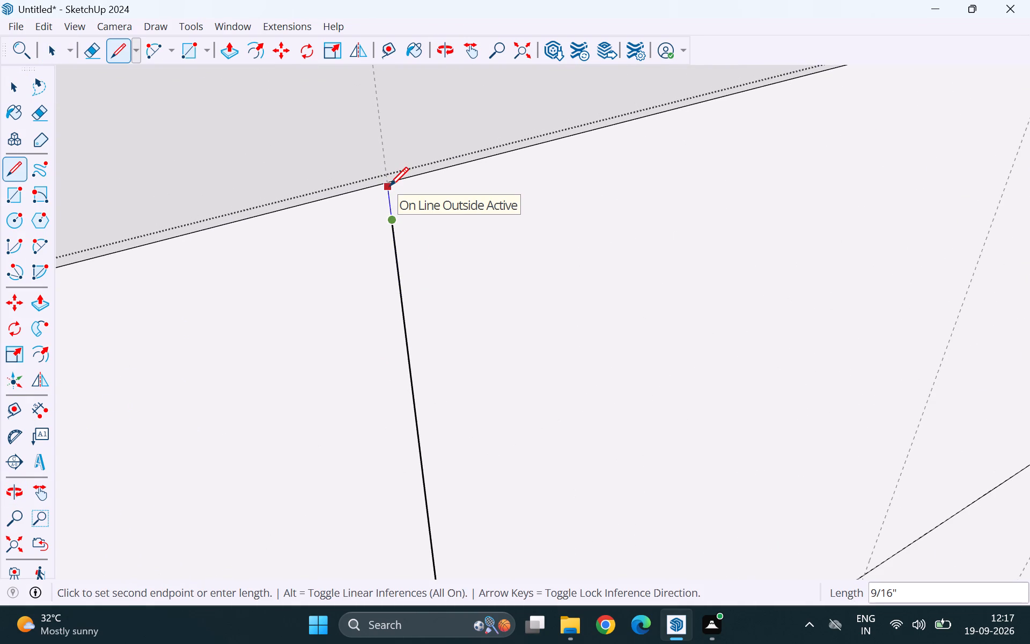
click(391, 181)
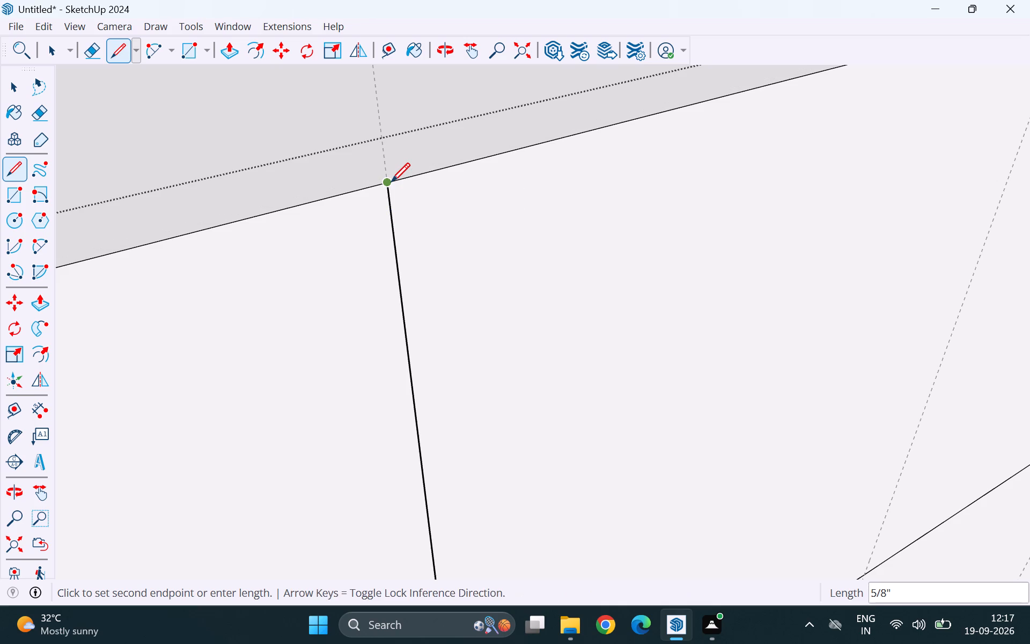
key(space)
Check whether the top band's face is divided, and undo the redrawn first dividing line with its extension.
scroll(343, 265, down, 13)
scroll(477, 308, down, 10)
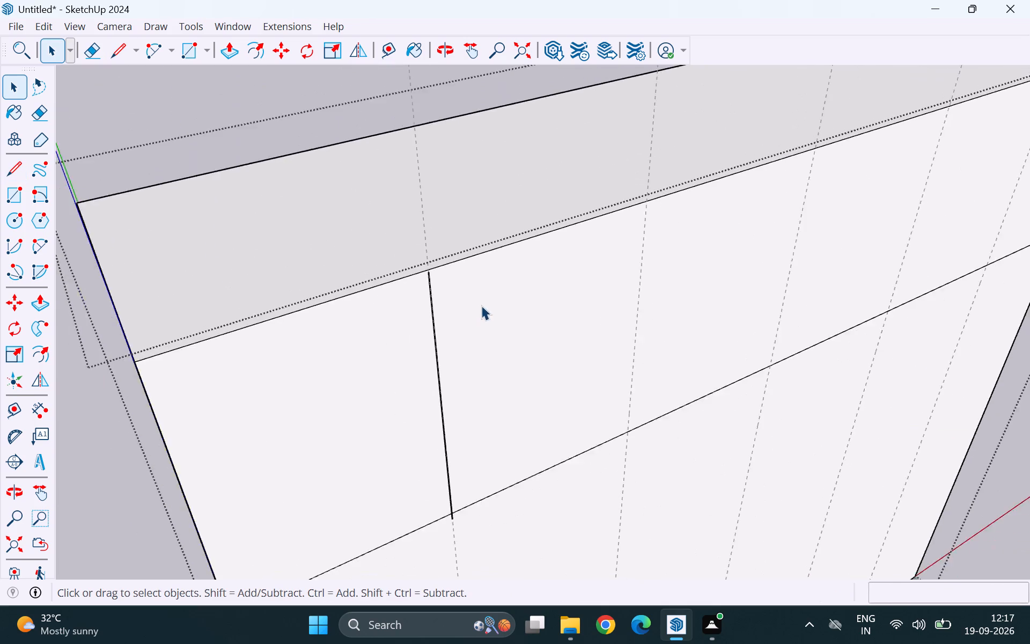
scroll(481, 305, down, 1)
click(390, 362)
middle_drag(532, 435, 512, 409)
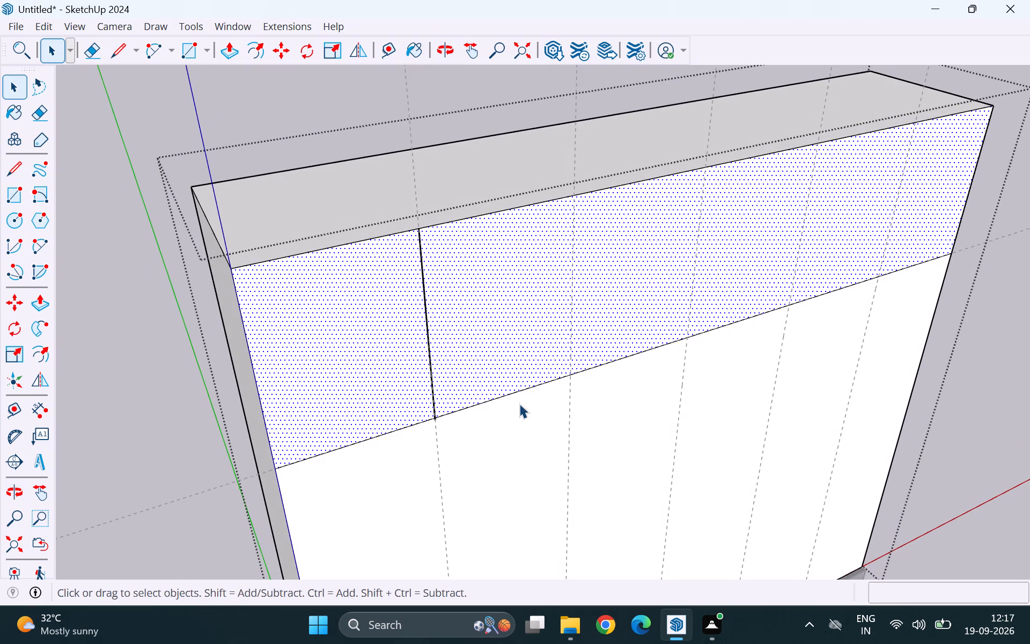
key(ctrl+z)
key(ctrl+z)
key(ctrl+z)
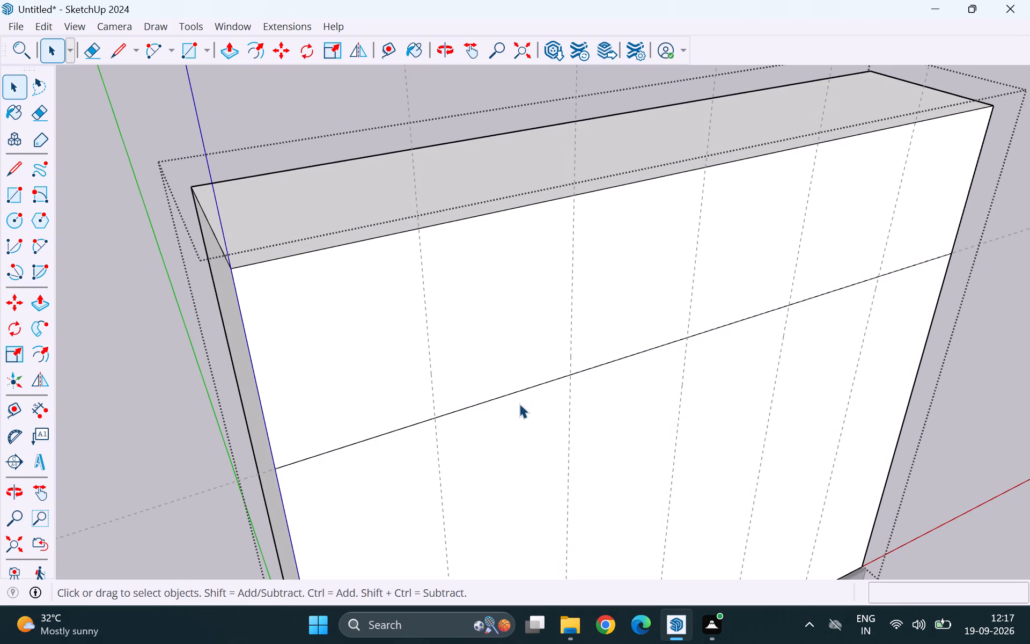
Select the wardrobe's front face below the top band.
scroll(329, 291, down, 11)
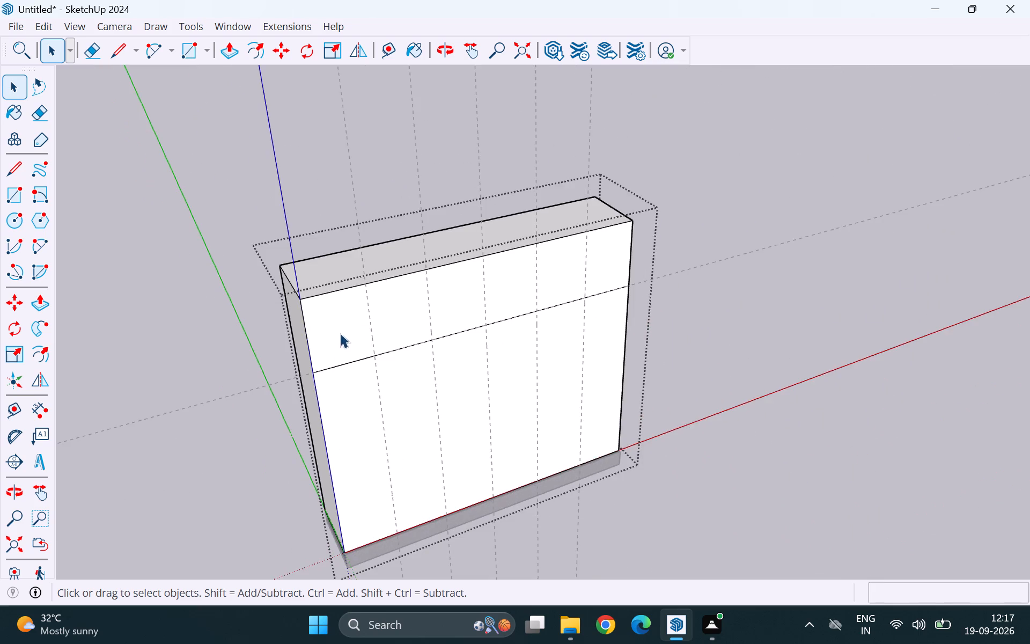
scroll(373, 350, down, 3)
middle_drag(561, 469, 421, 357)
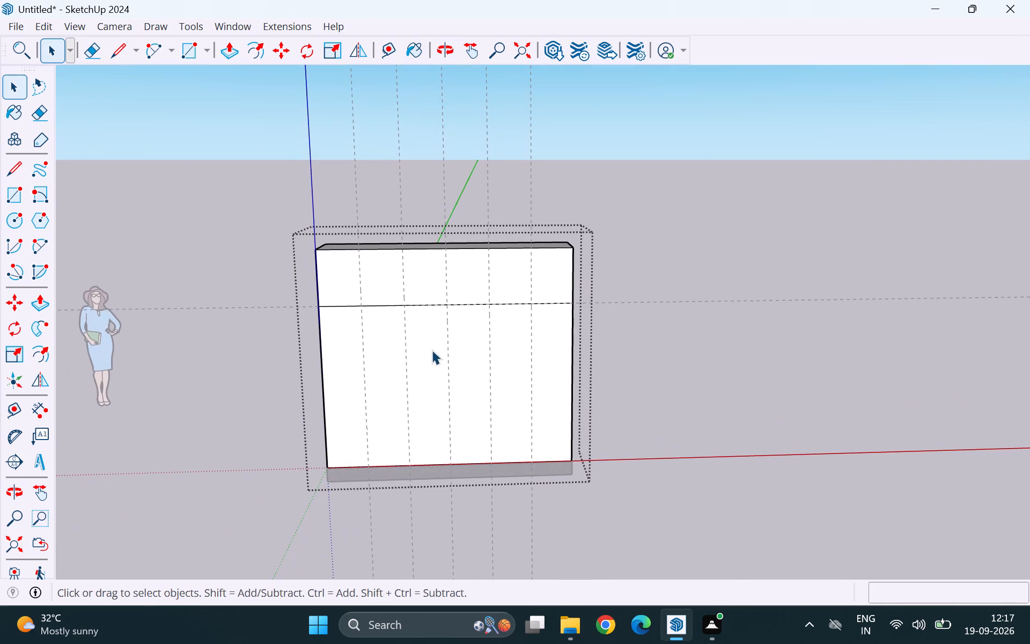
scroll(432, 350, up, 1)
click(337, 361)
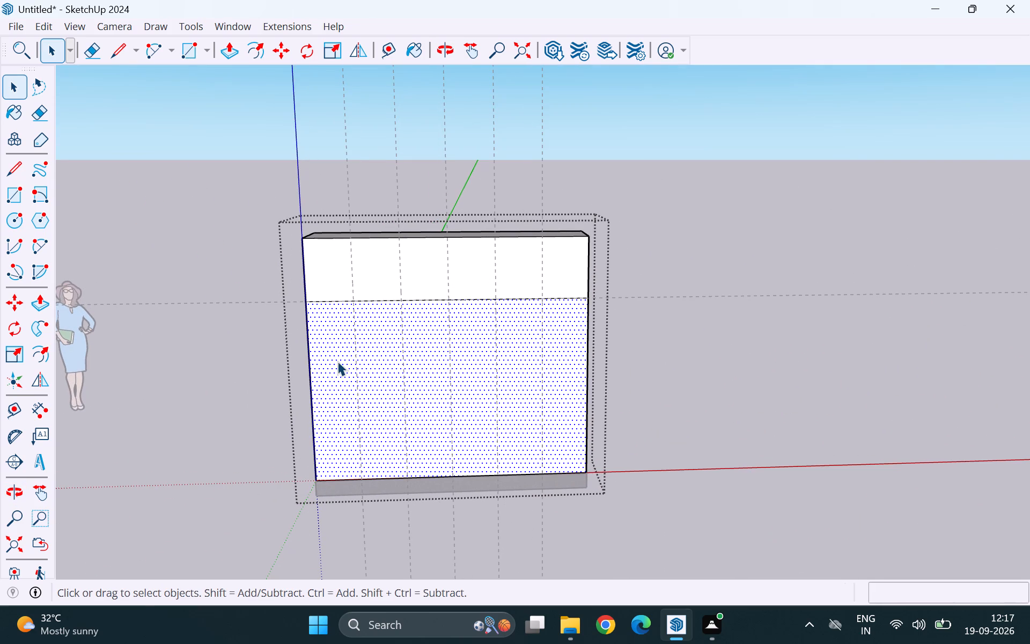
key(l)
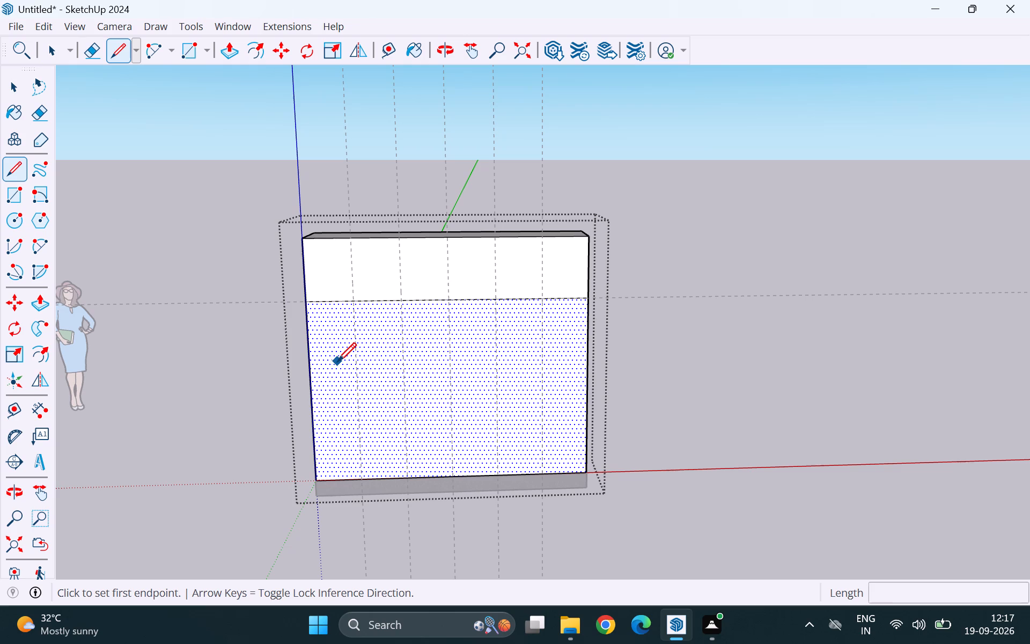
key(Escape)
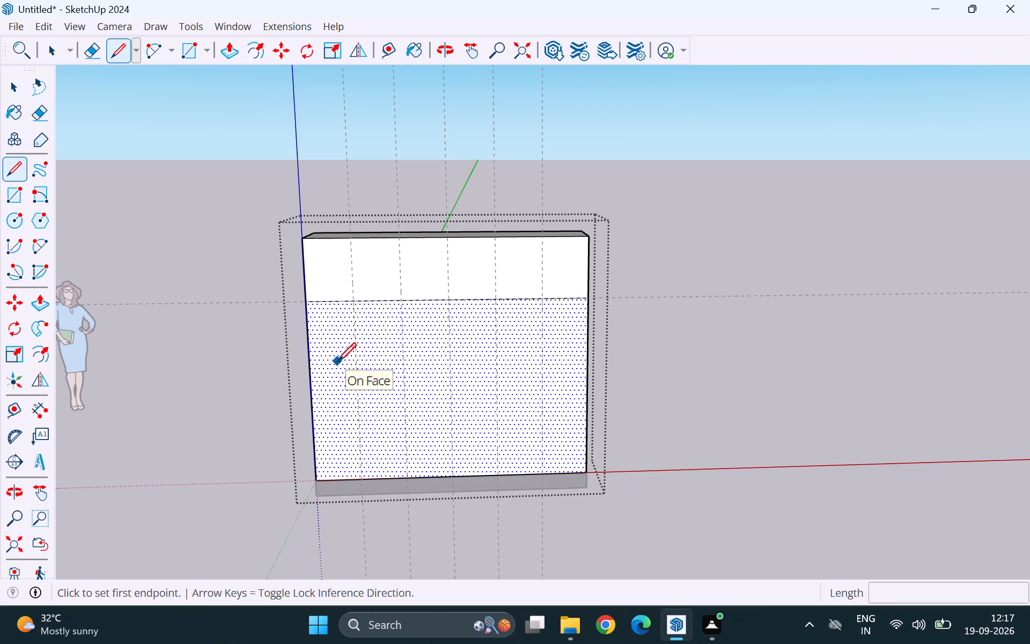
key(space)
shift+click(348, 358)
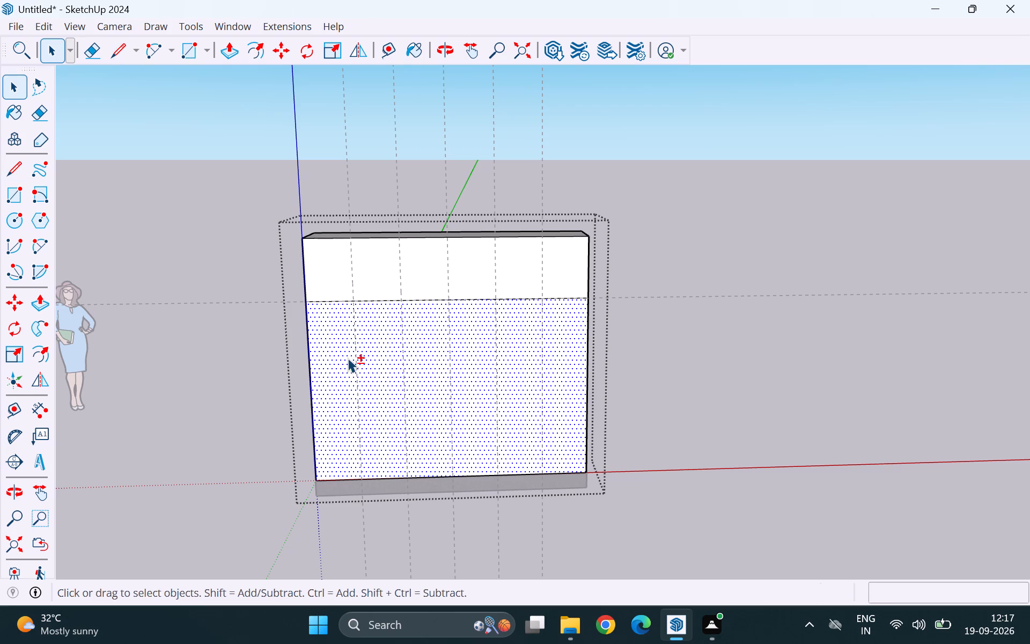
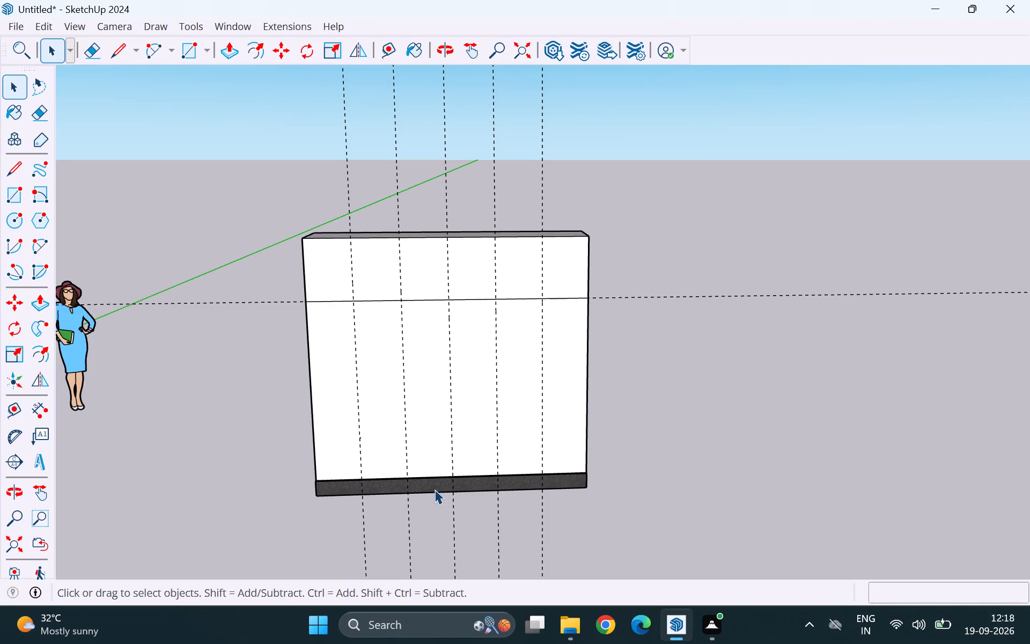
Undo the horizontal dividing line drawn across the wardrobe's front at the top band's lower edge.
middle_drag(330, 380, 629, 425)
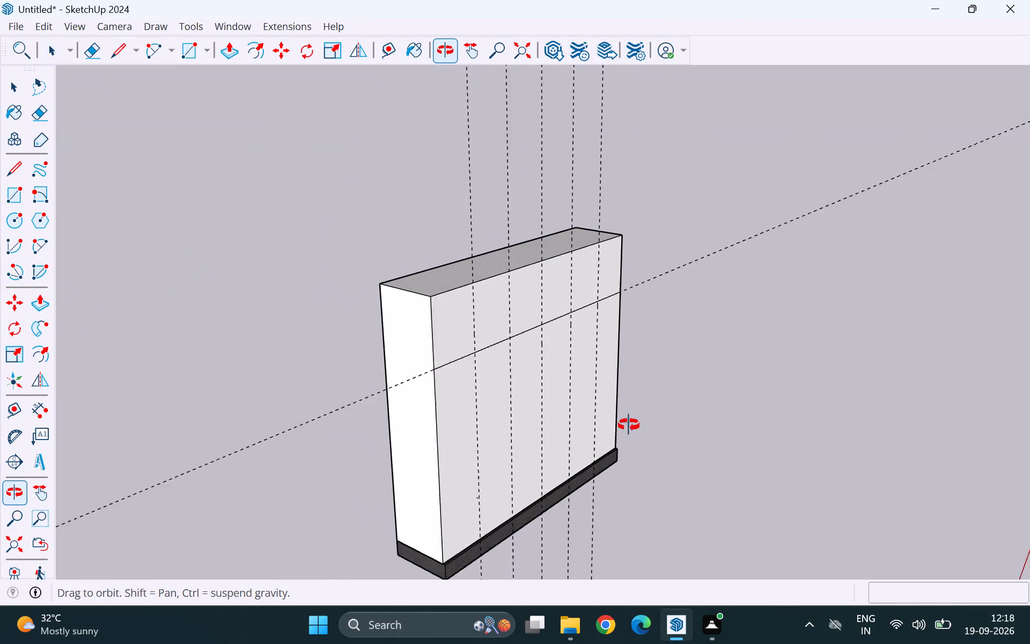
middle_drag(629, 425, 640, 425)
key(ctrl+z)
key(ctrl+z)
key(ctrl+z)
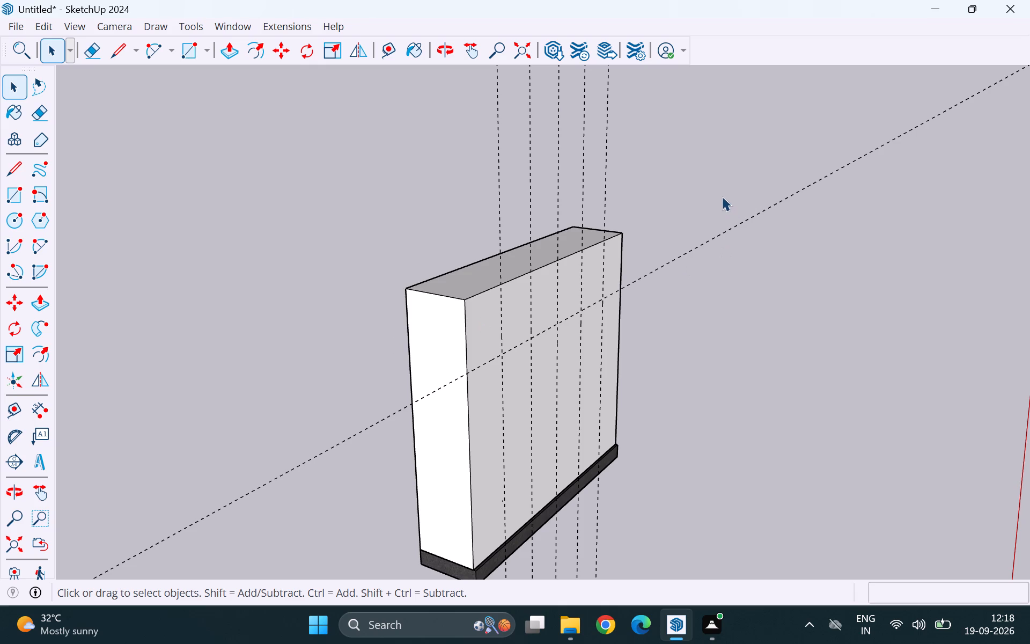
Erase the five vertical guides and the horizontal guide around the wardrobe.
key(e)
drag(687, 156, 485, 160)
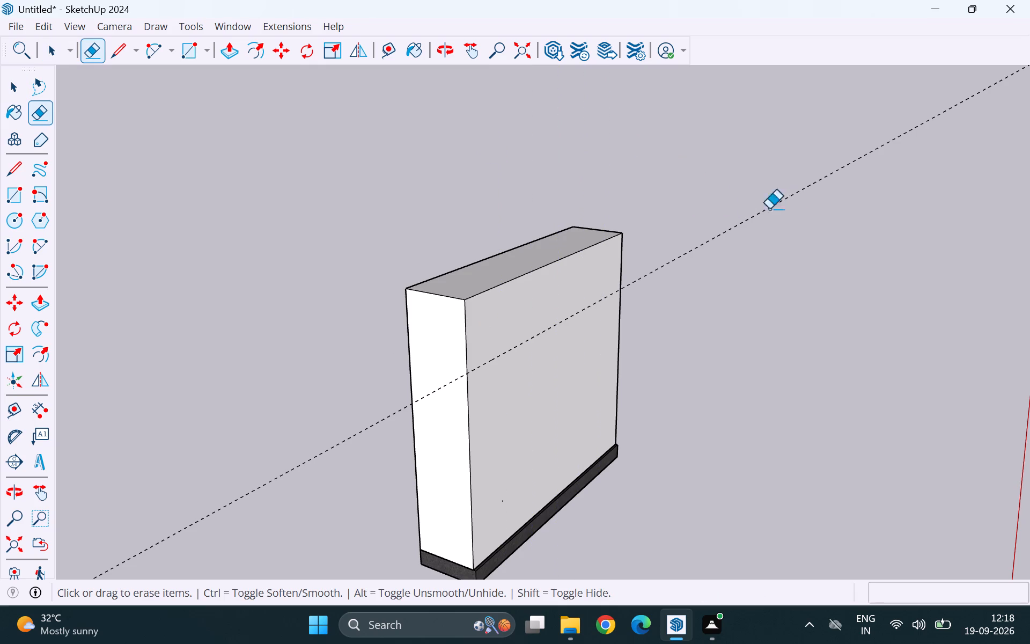
drag(730, 209, 766, 300)
key(space)
Open the wardrobe body group for editing and draw an 8' by 9' rectangle over its whole front face.
scroll(527, 265, down, 4)
middle_drag(710, 367, 628, 384)
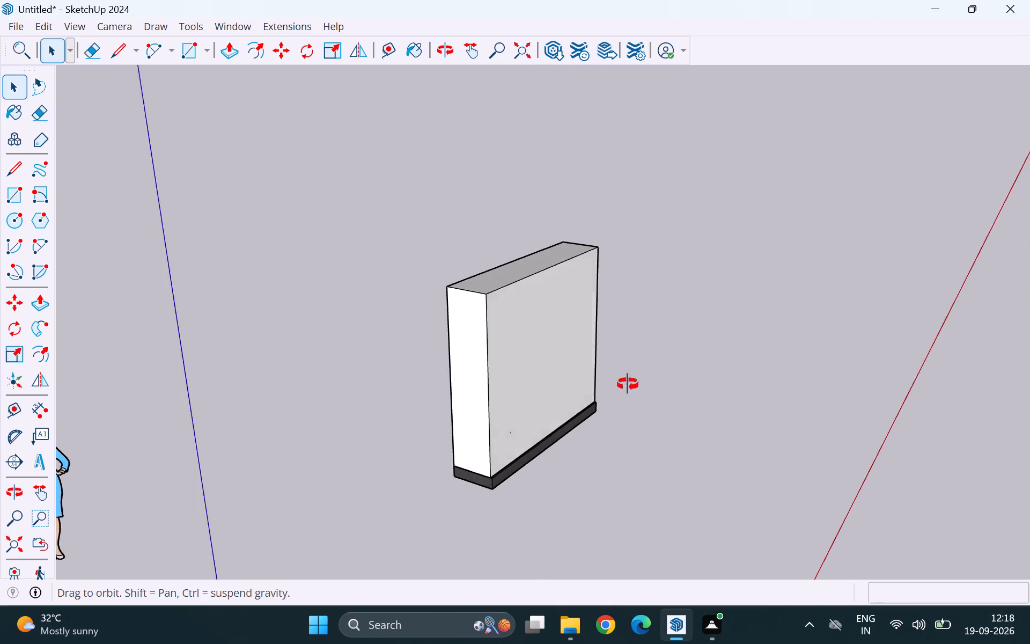
middle_drag(628, 384, 473, 407)
click(500, 341)
double_click(502, 338)
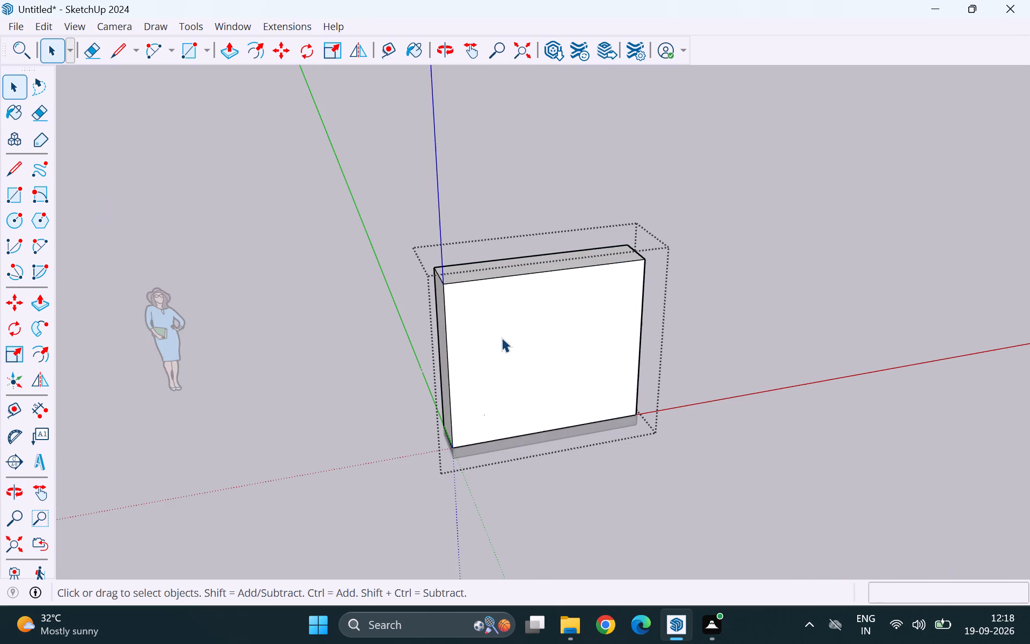
middle_drag(604, 447, 517, 348)
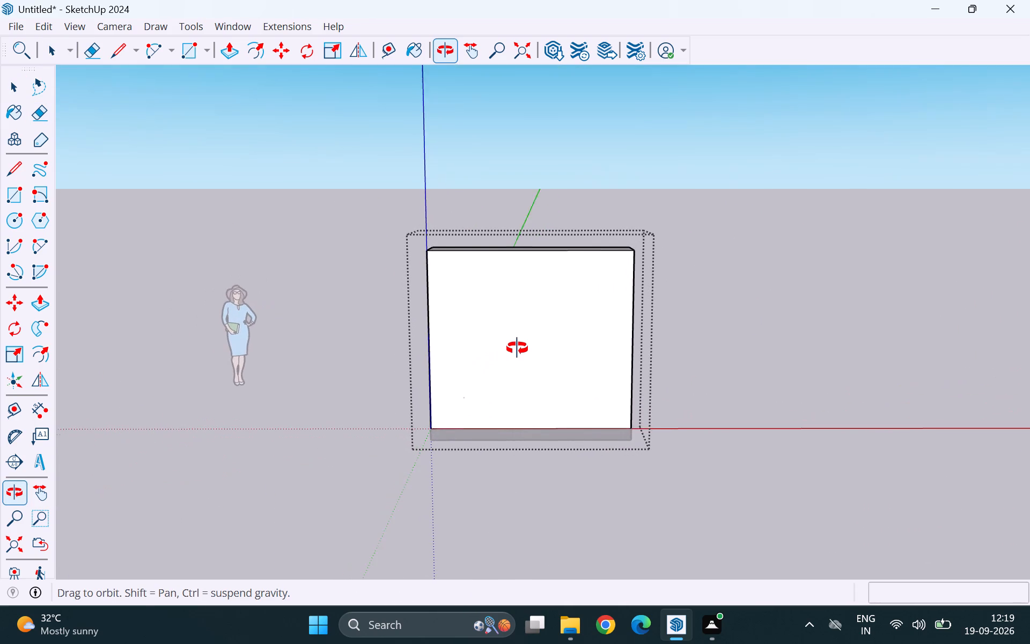
middle_drag(517, 348, 518, 348)
middle_drag(523, 351, 537, 378)
middle_click(537, 378)
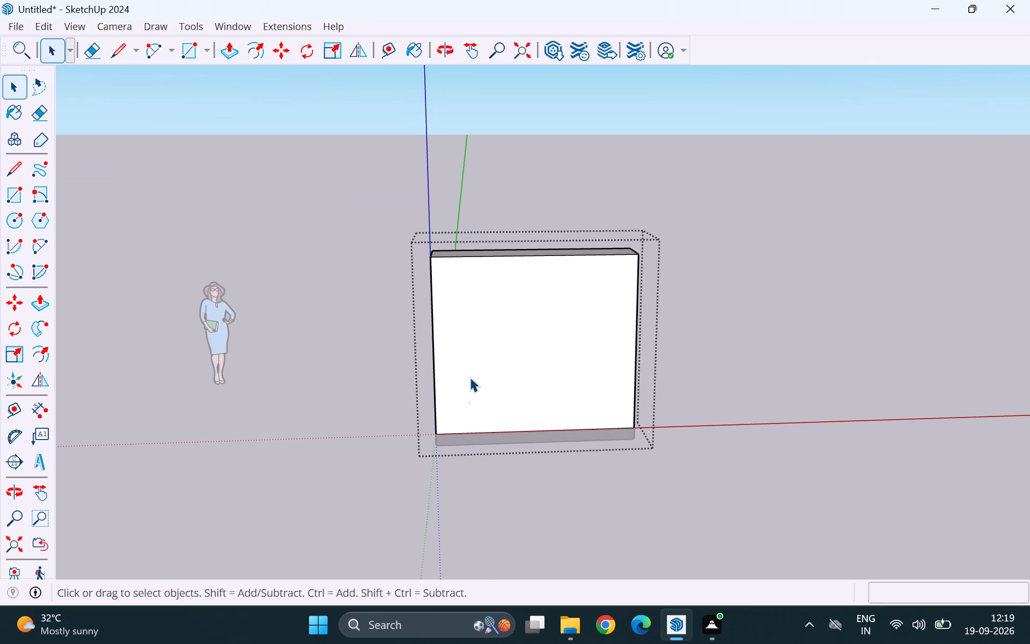
scroll(546, 365, up, 2)
key(r)
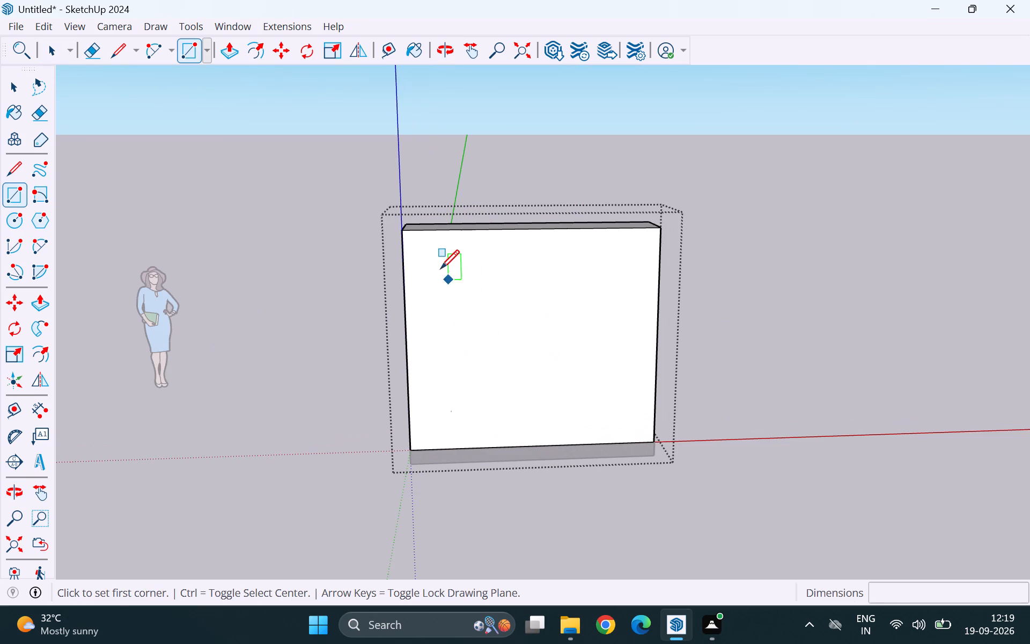
click(404, 228)
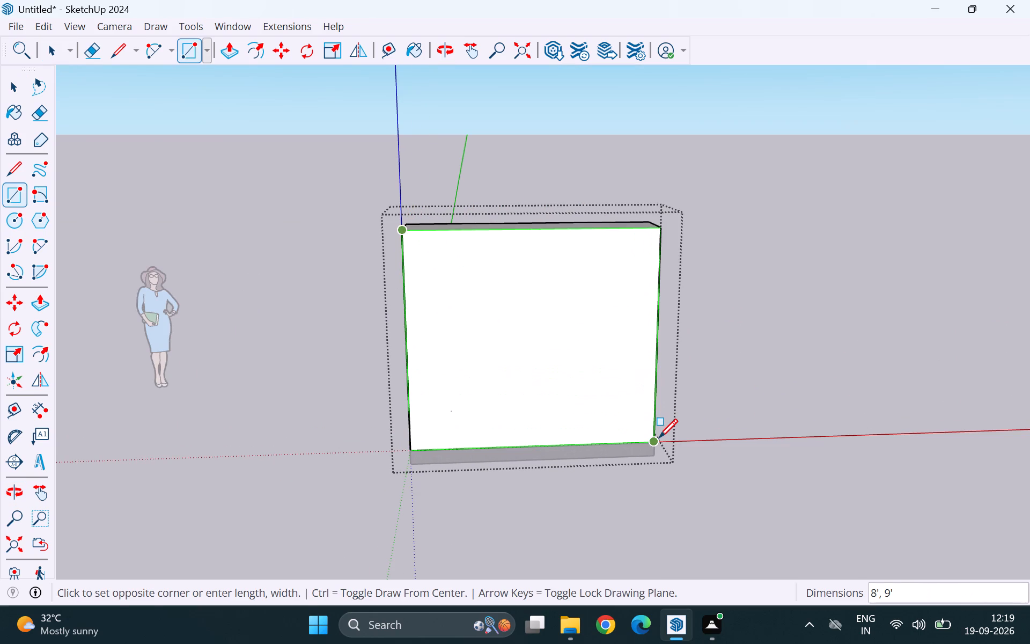
click(659, 437)
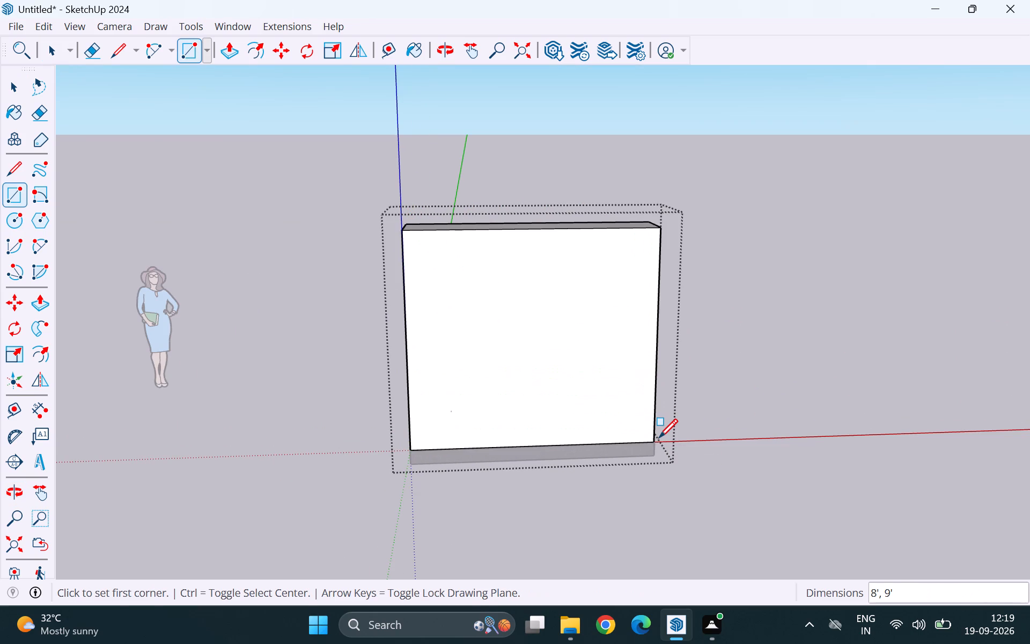
Place a horizontal guide 2' below the front face's top edge, inside the wardrobe body group.
key(t)
click(524, 233)
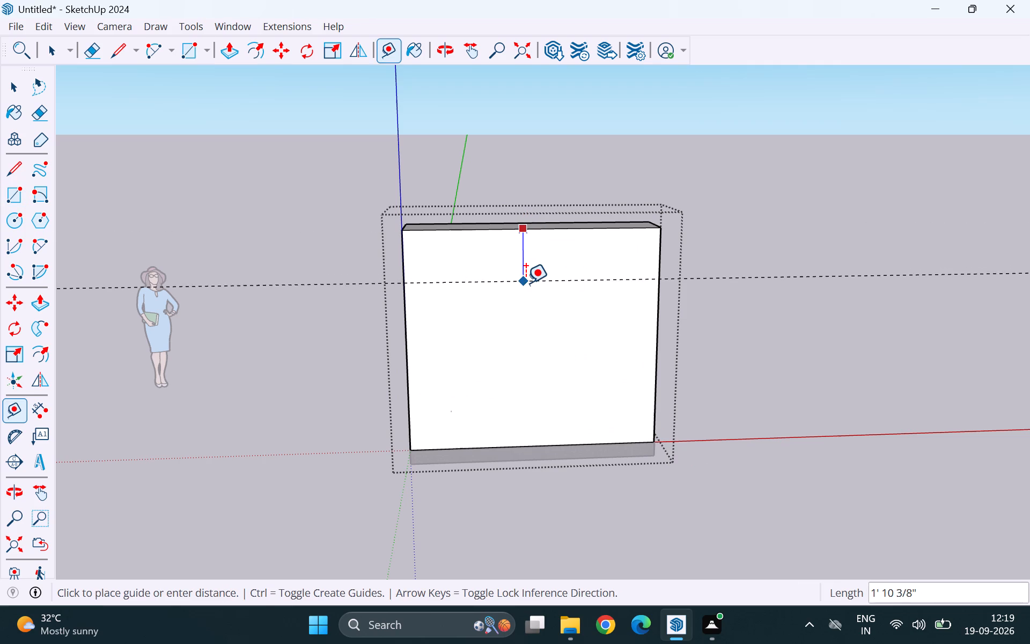
text(2')
key(Return)
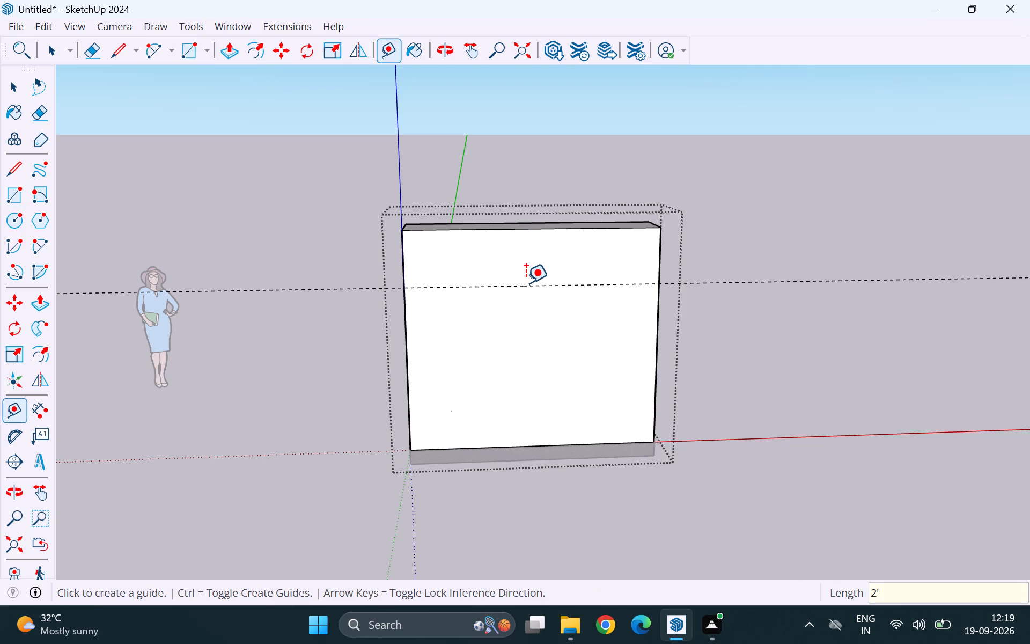
Place three vertical guides across the front at successive 18-inch spacing, starting from the left side edge of the face.
click(406, 317)
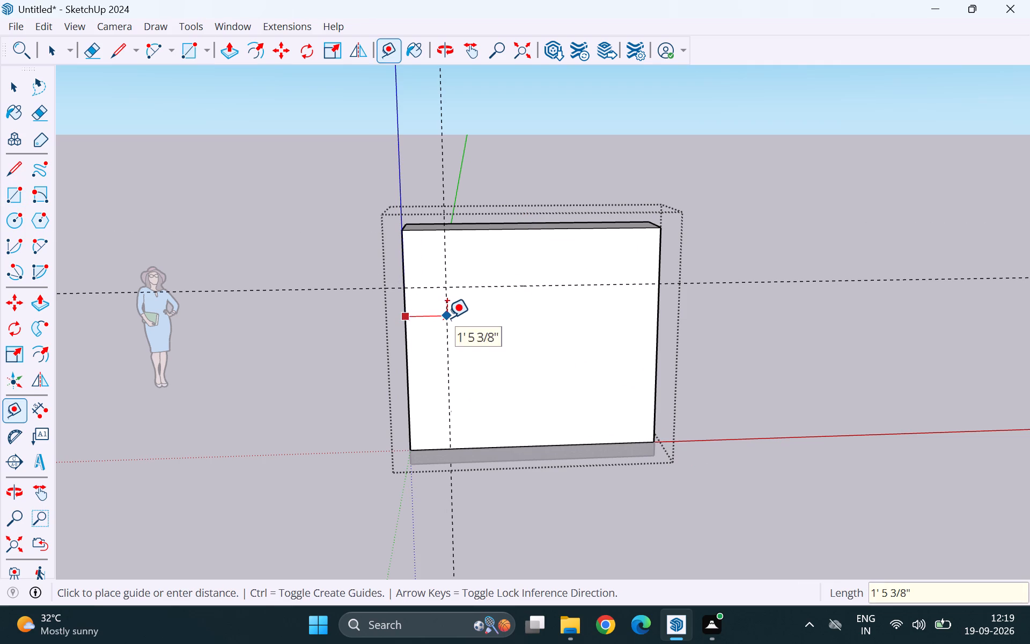
text(18)
key(Return)
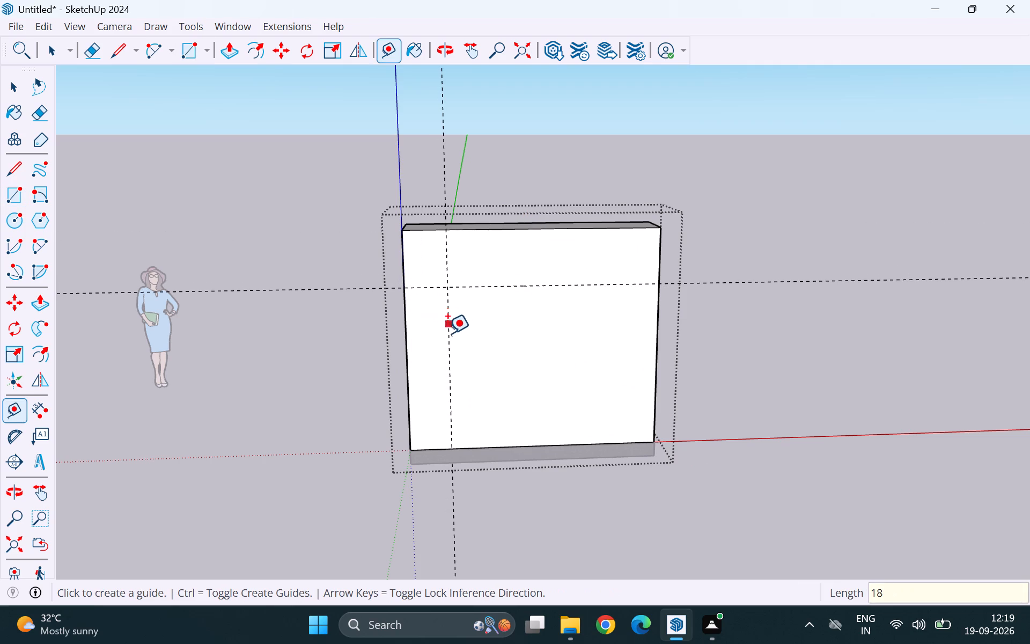
click(447, 335)
text(18)
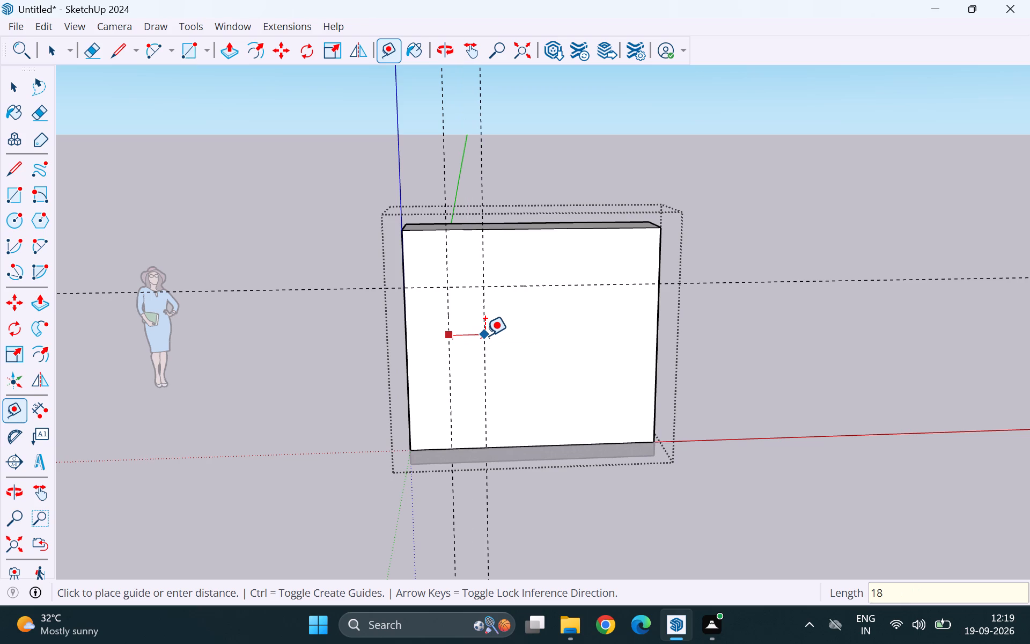
key(Return)
click(492, 324)
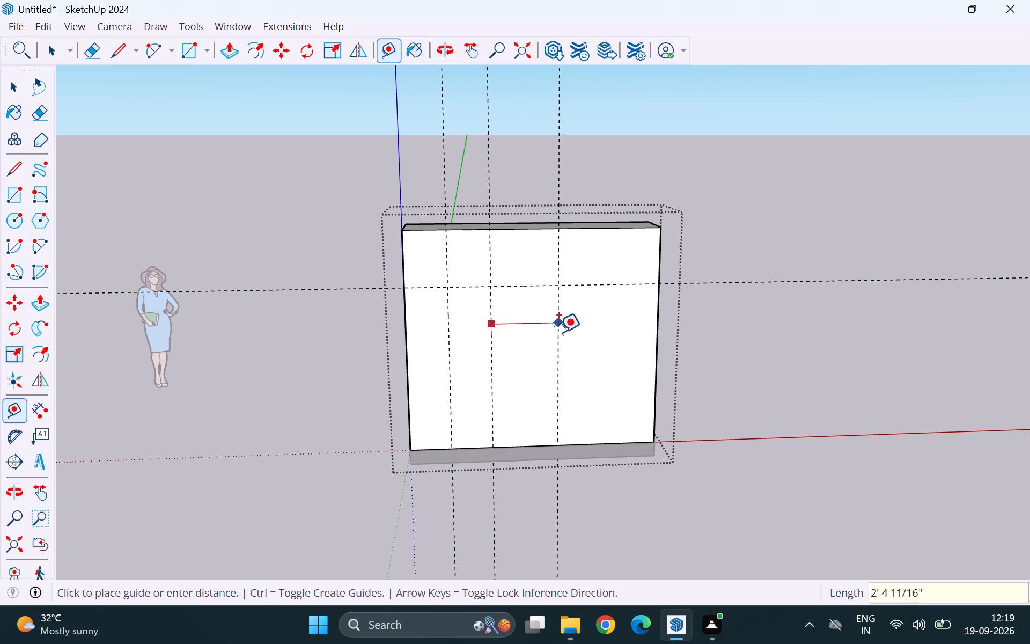
text(18)
key(Return)
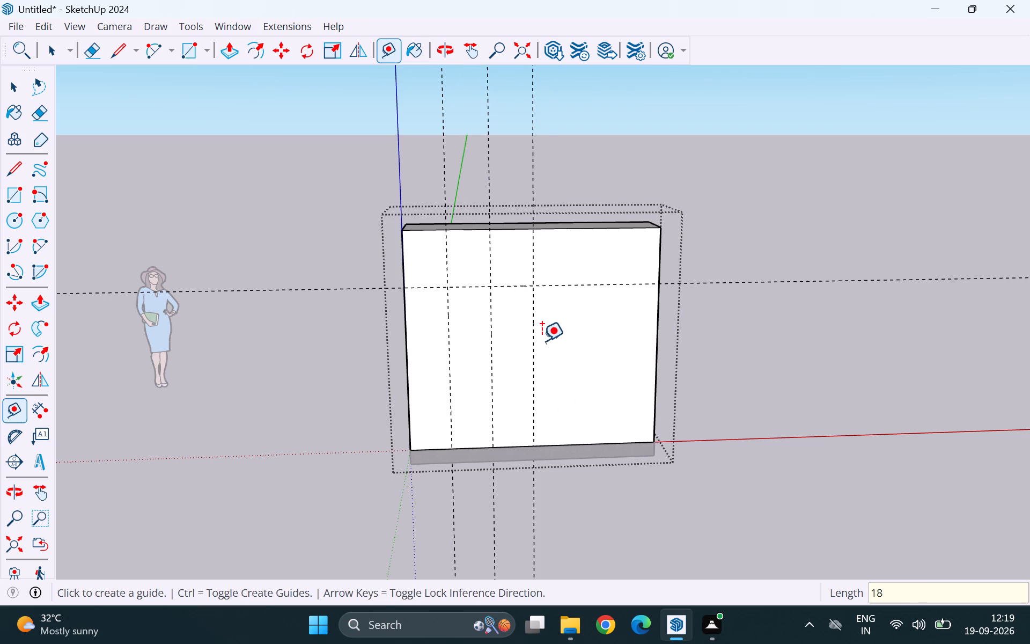
Place two more vertical guides on the front face, each 18 inches beyond the previous one.
click(533, 348)
text(18\)
key(Return)
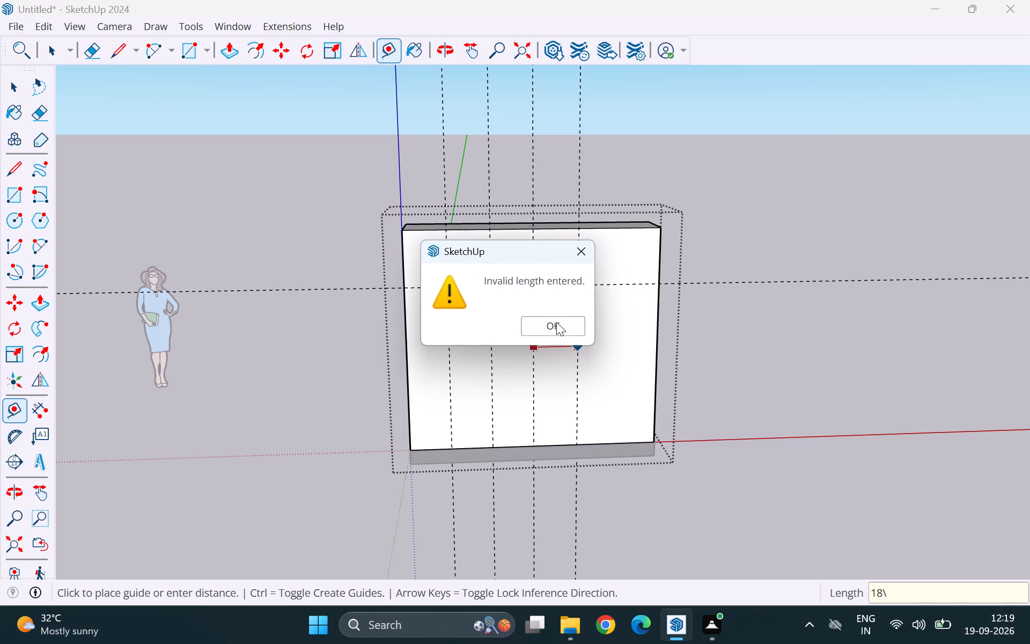
click(556, 322)
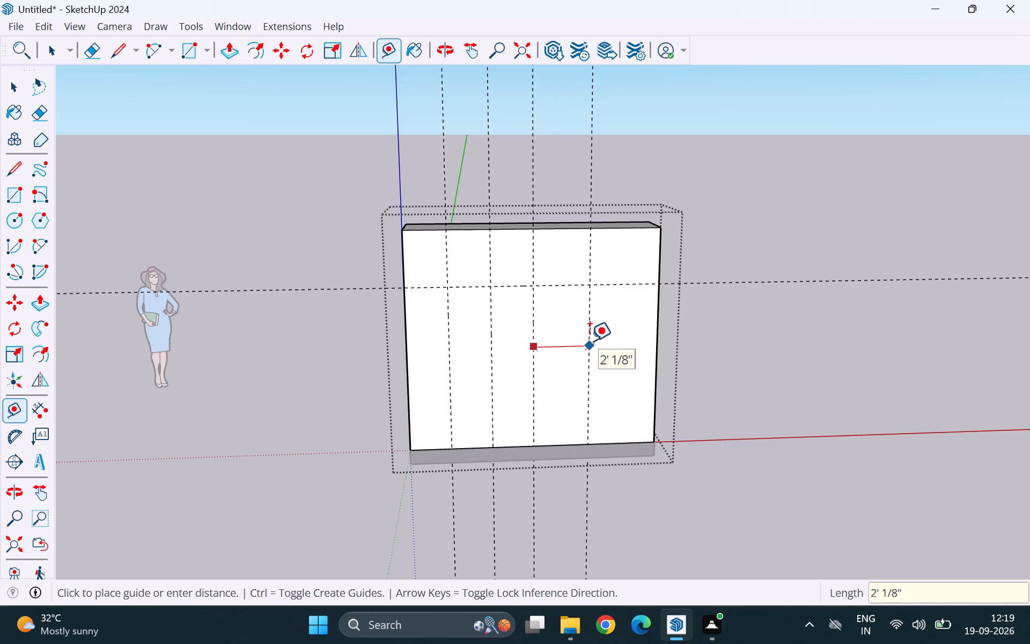
text(18)
key(Return)
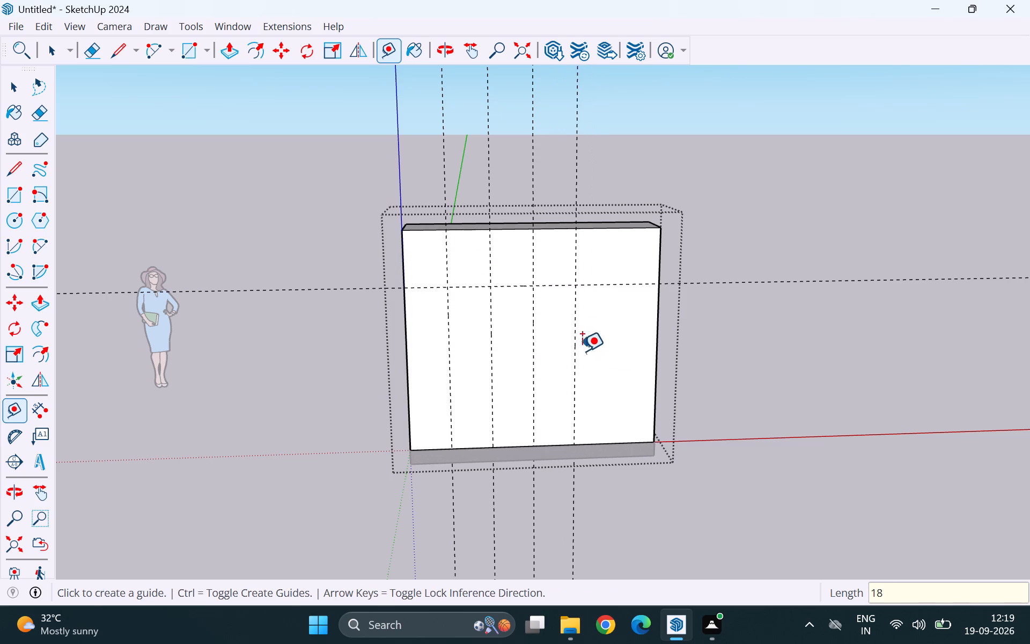
click(576, 354)
text(18)
key(Return)
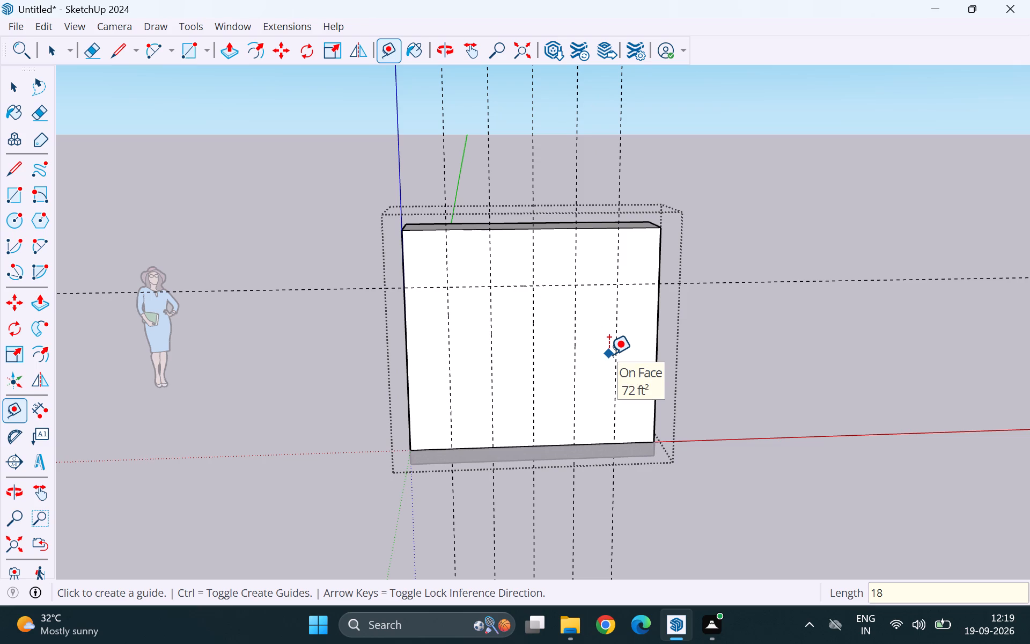
key(space)
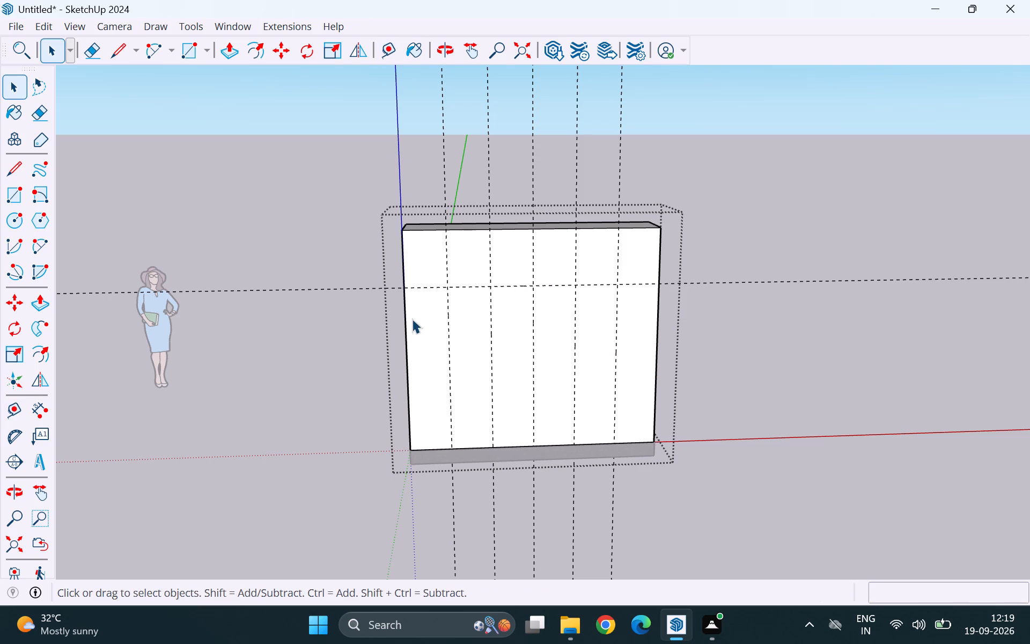
Draw a 9' line along the horizontal guide from one side edge of the front face to the other.
middle_drag(412, 319, 441, 319)
scroll(413, 319, up, 1)
middle_drag(440, 330, 696, 414)
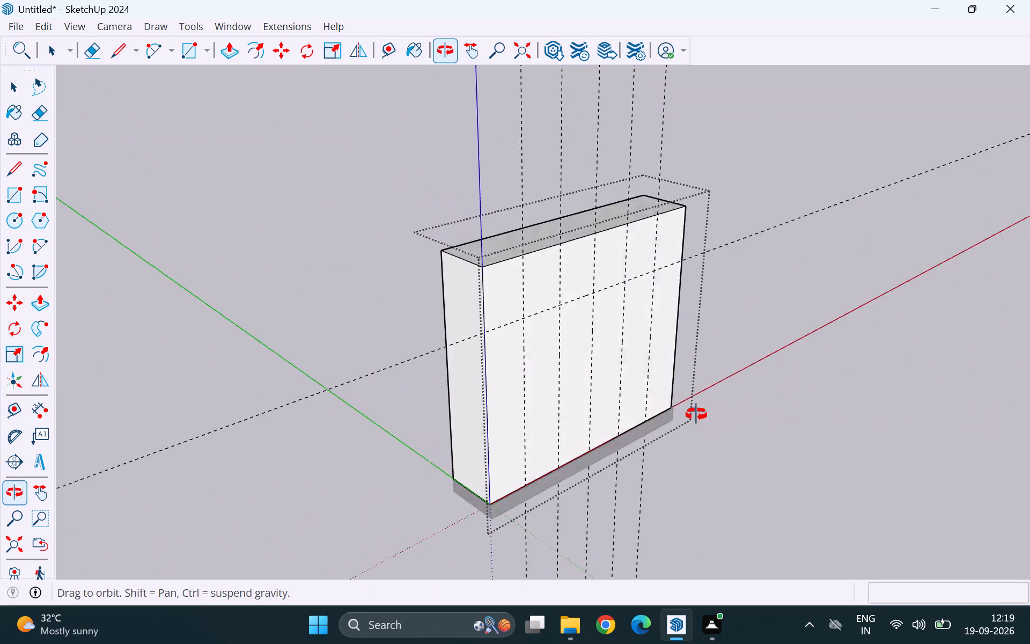
middle_drag(696, 414, 489, 344)
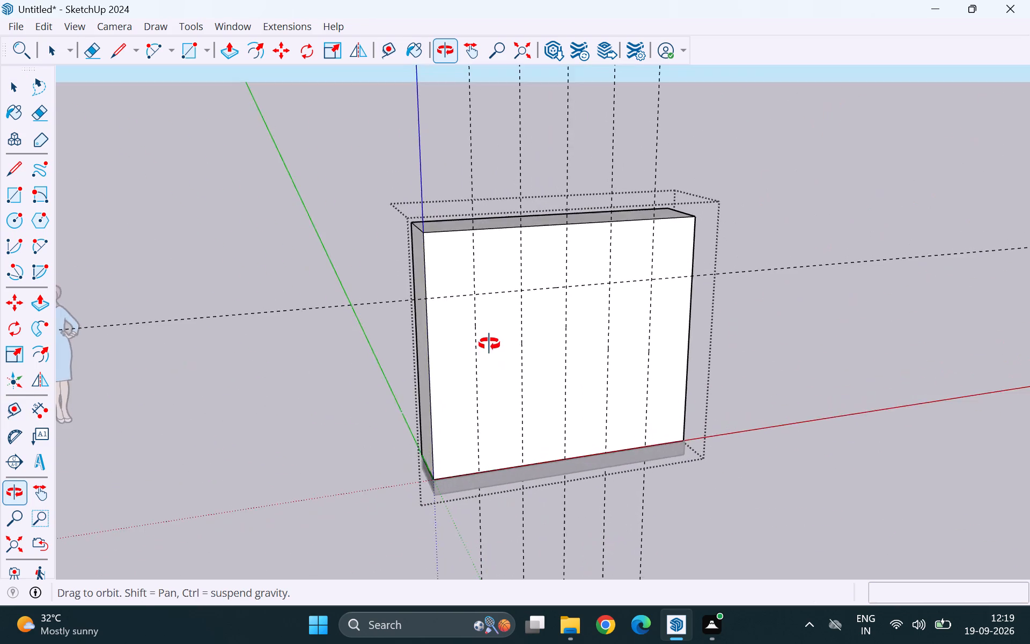
middle_drag(489, 344, 458, 320)
middle_click(458, 320)
middle_click(458, 320)
scroll(378, 336, down, 4)
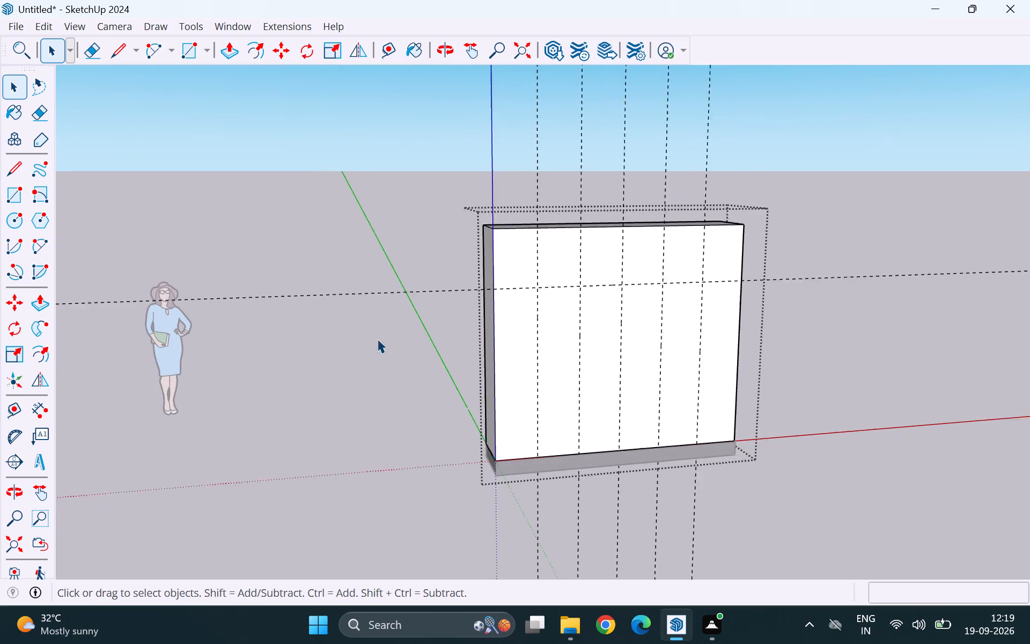
scroll(519, 361, up, 1)
middle_drag(519, 361, 458, 363)
scroll(487, 319, up, 4)
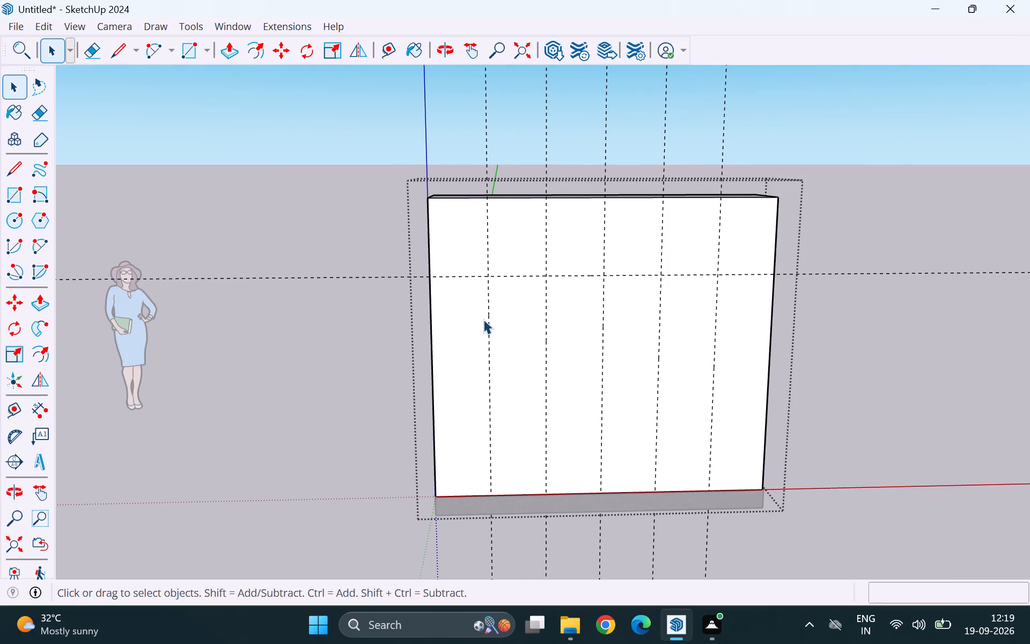
key(l)
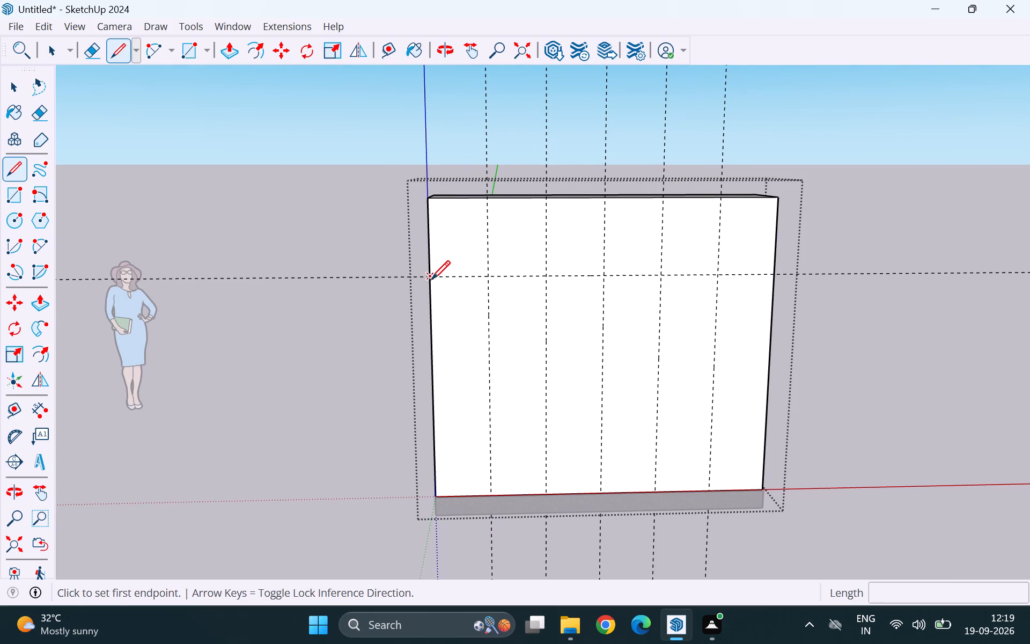
click(431, 279)
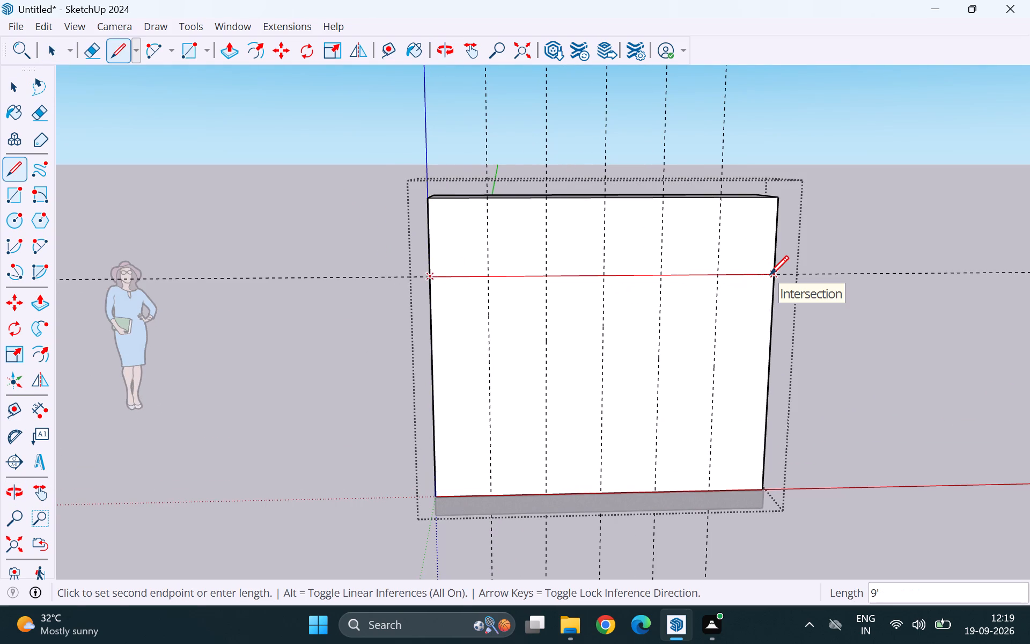
click(772, 274)
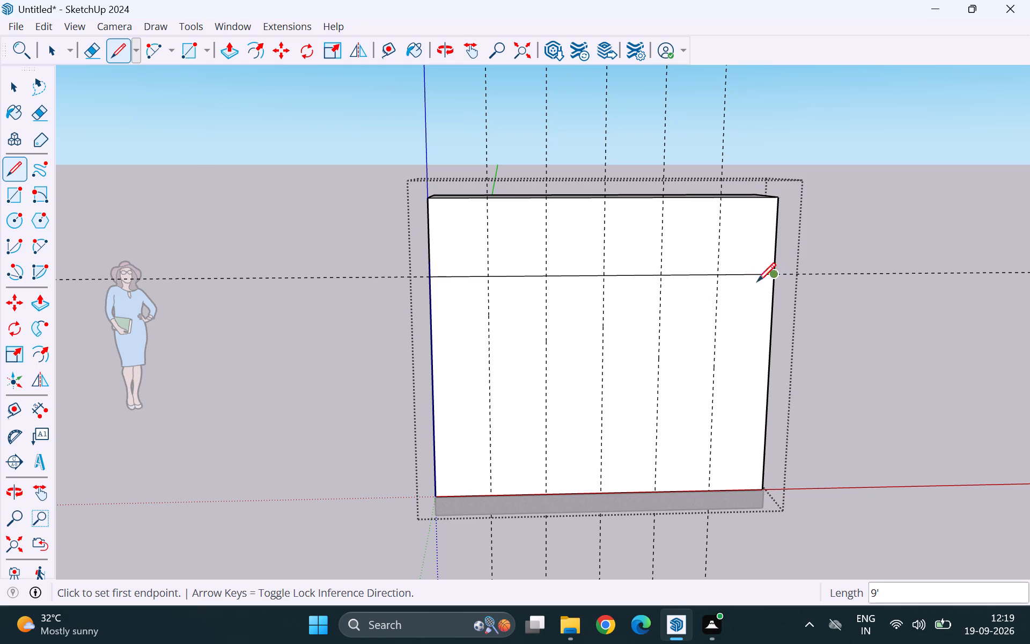
key(space)
Draw an 8' vertical line along the first vertical guide, from the front face's top edge to its bottom edge.
middle_drag(440, 348, 461, 352)
key(l)
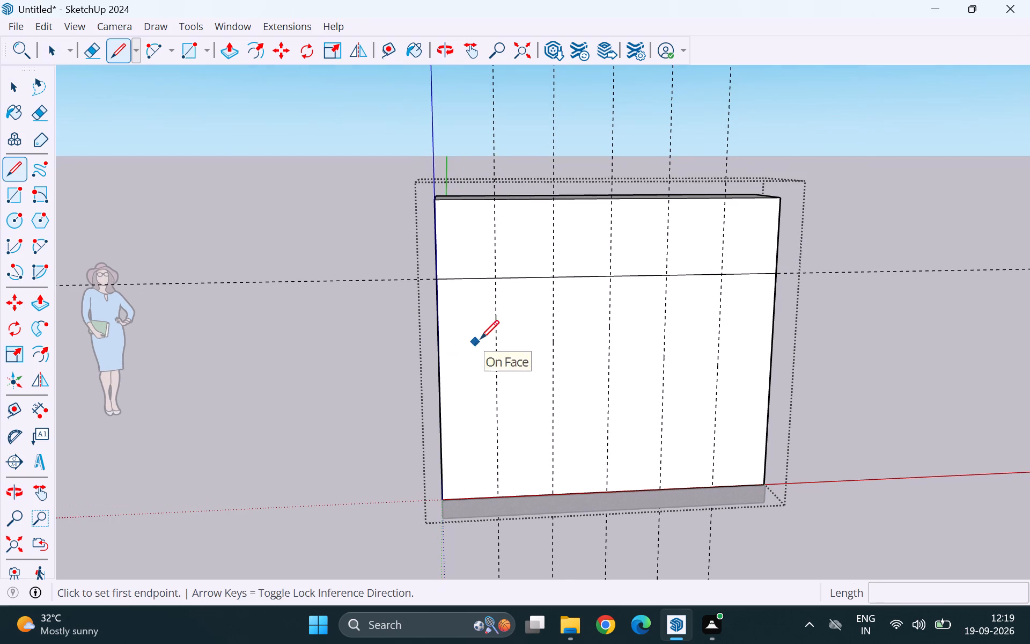
click(495, 197)
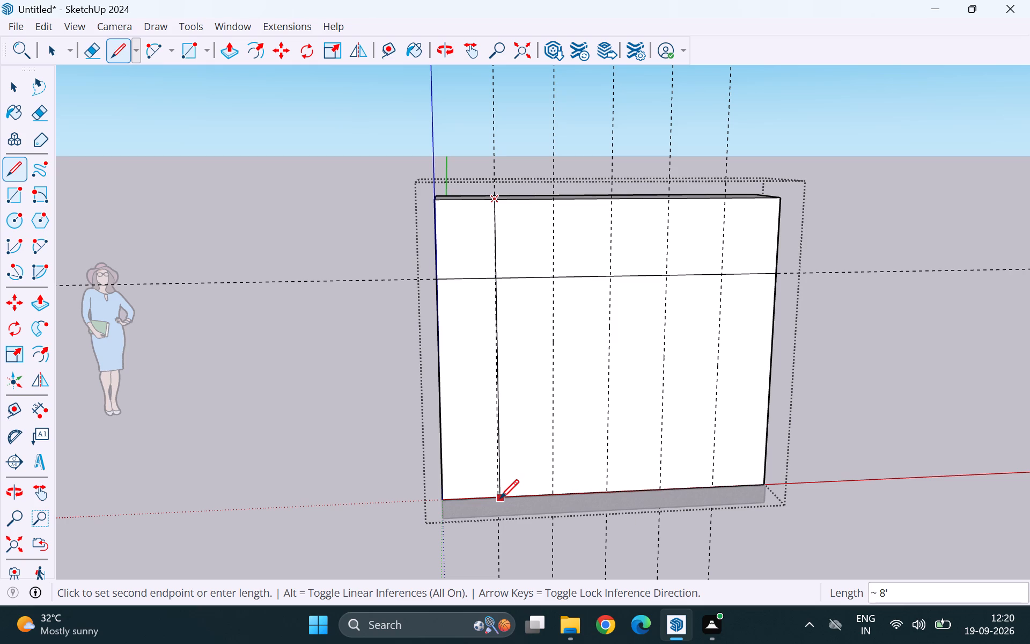
key(Up)
scroll(501, 505, up, 5)
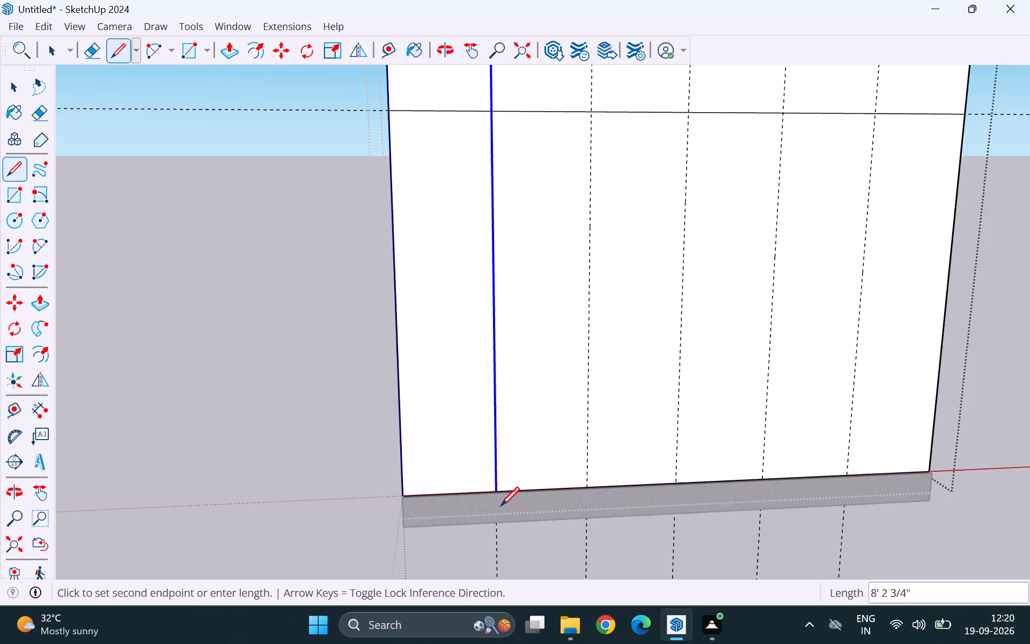
scroll(501, 506, up, 4)
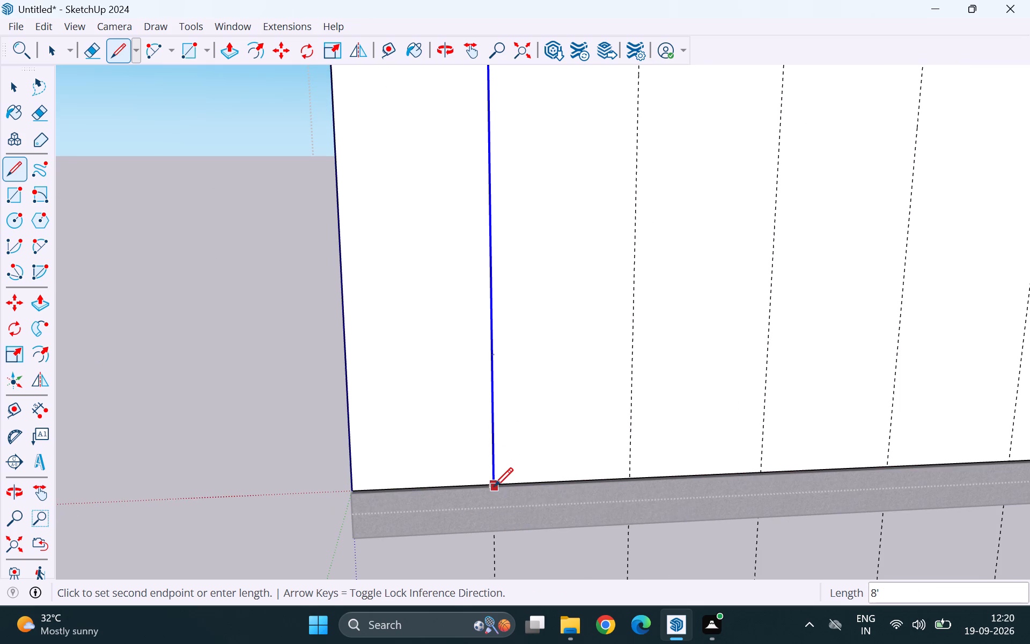
scroll(493, 487, up, 5)
middle_drag(493, 487, 504, 481)
scroll(505, 479, up, 10)
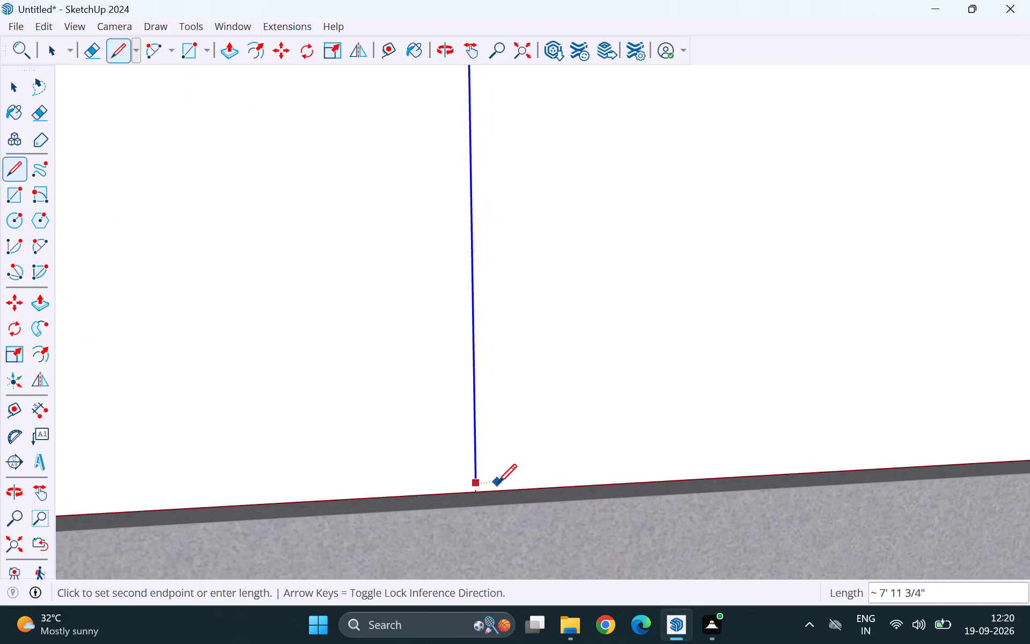
scroll(496, 425, down, 3)
middle_drag(491, 471, 534, 540)
scroll(595, 496, down, 9)
scroll(564, 532, up, 1)
middle_drag(563, 532, 629, 546)
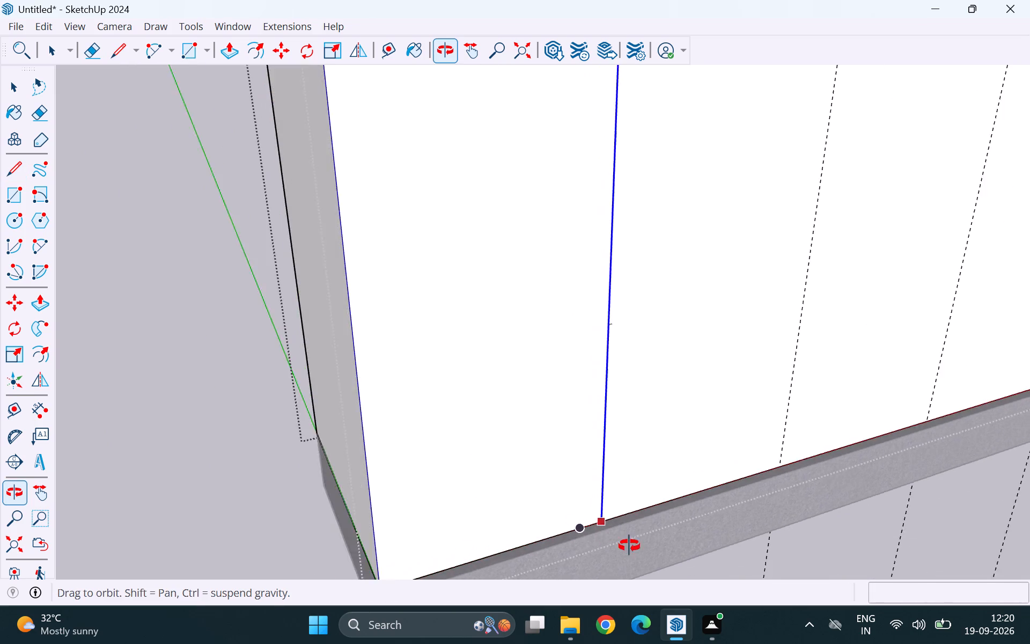
middle_drag(629, 546, 679, 546)
scroll(610, 514, up, 16)
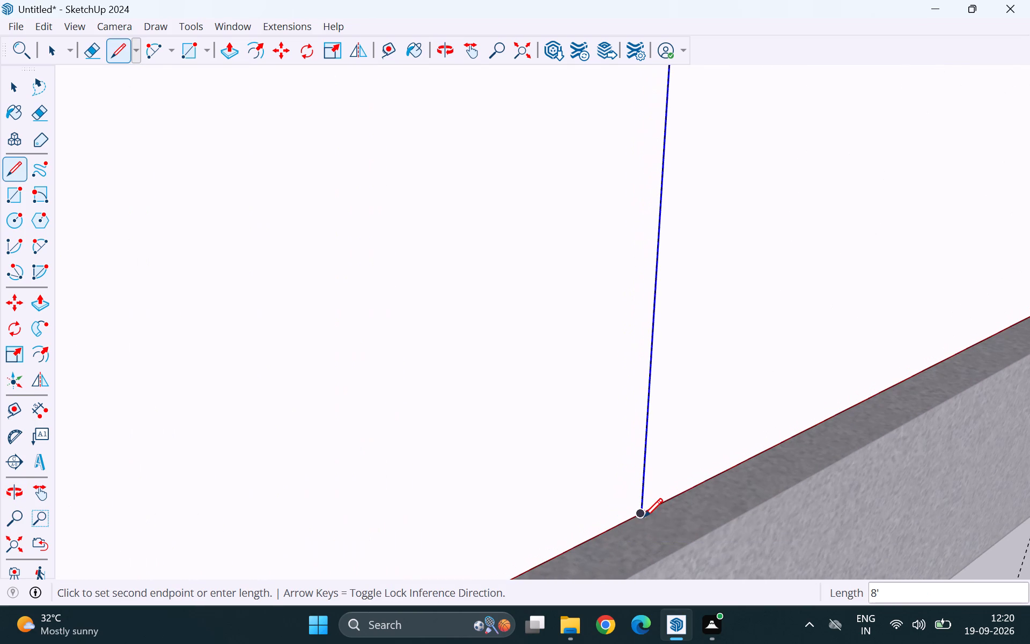
click(643, 515)
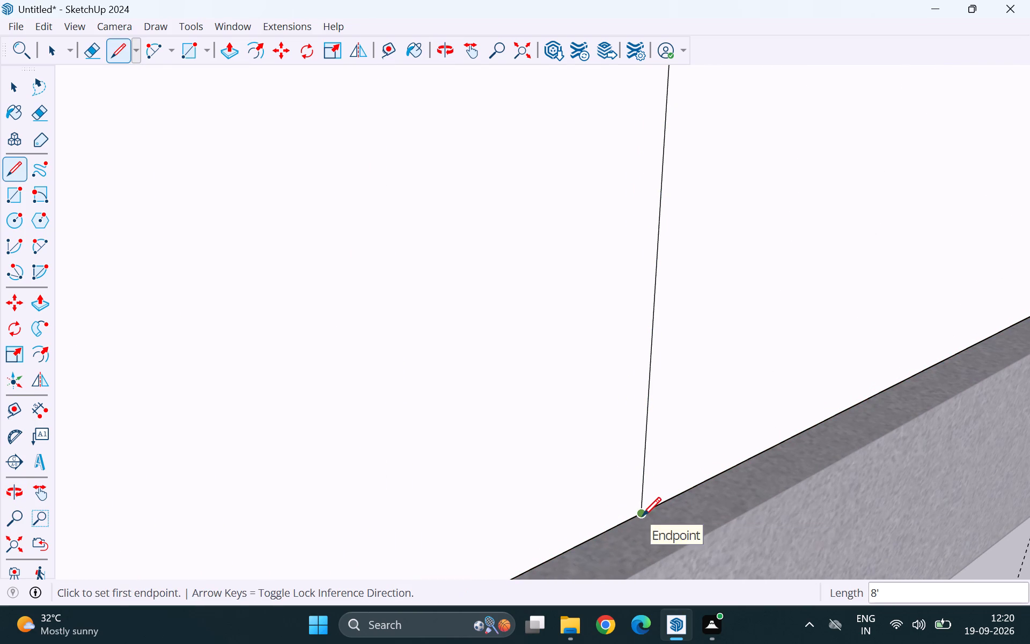
key(space)
Check the separate front faces on both sides of the new vertical line, above and below the horizontal line.
scroll(465, 430, down, 20)
scroll(465, 430, down, 11)
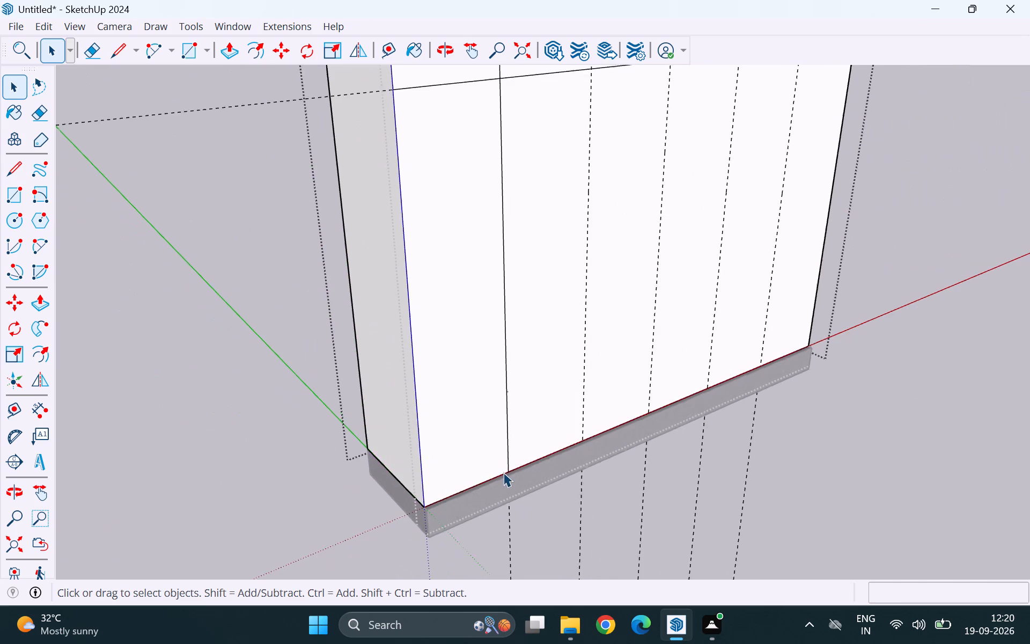
click(484, 409)
scroll(482, 419, down, 5)
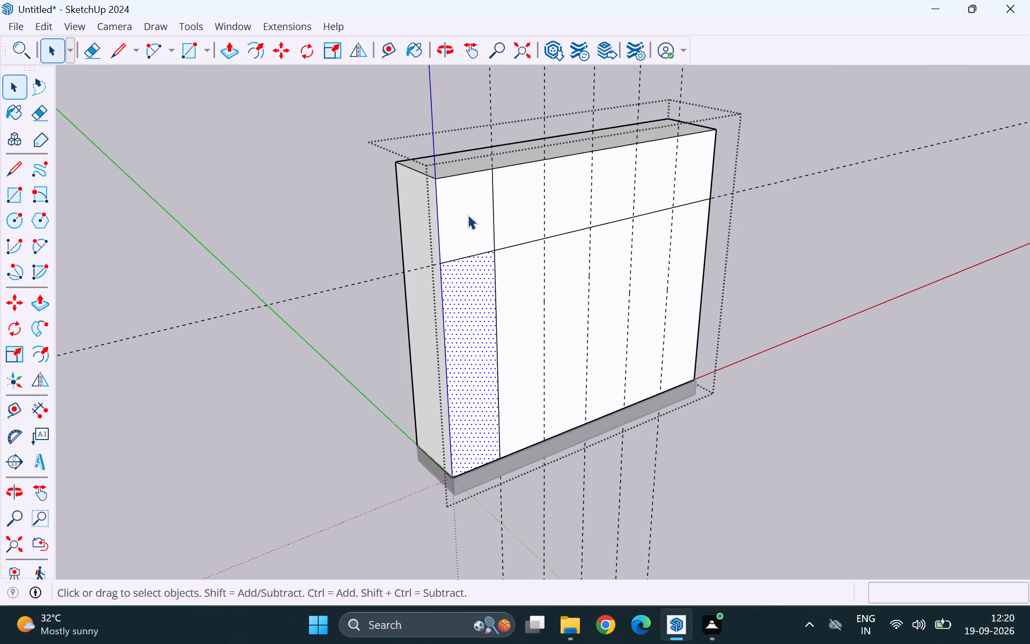
click(468, 215)
click(502, 215)
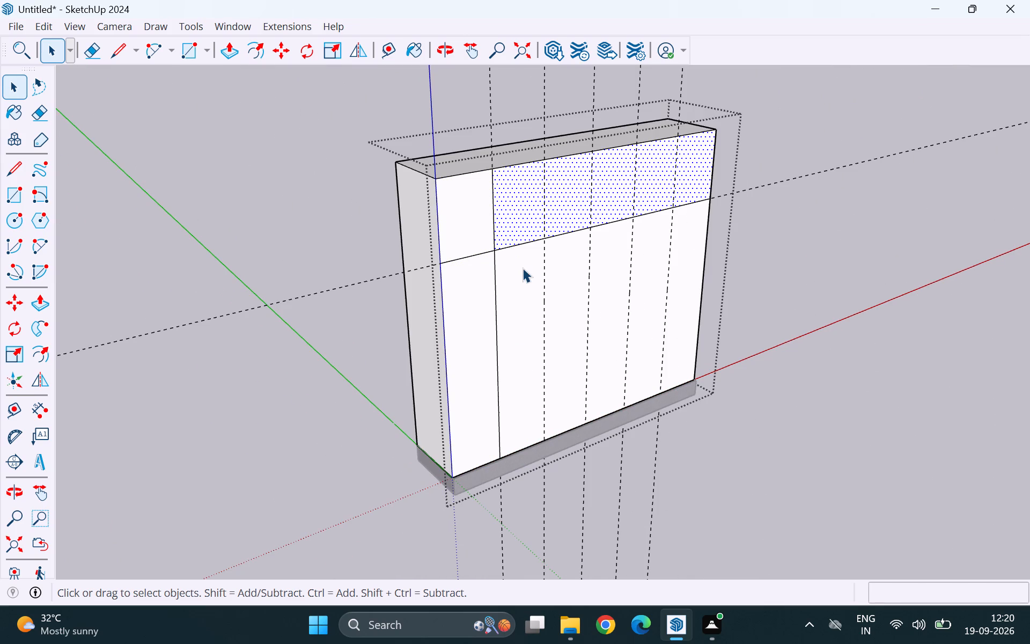
click(521, 268)
scroll(467, 353, down, 3)
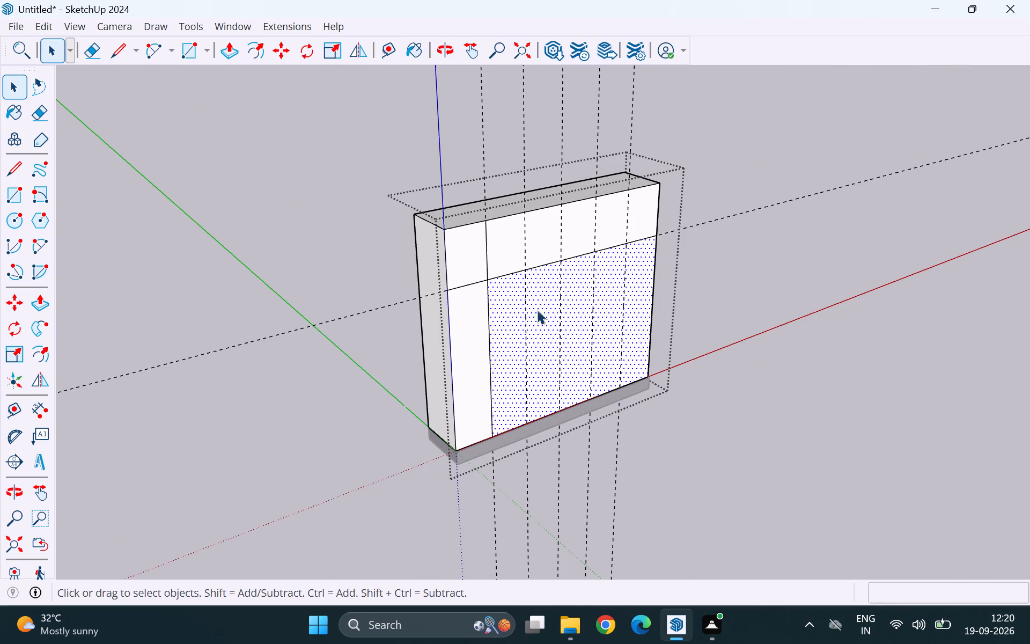
Copy both segments of the vertical line 1' 6" across the front face onto the second vertical guide.
click(489, 317)
middle_drag(592, 350, 439, 339)
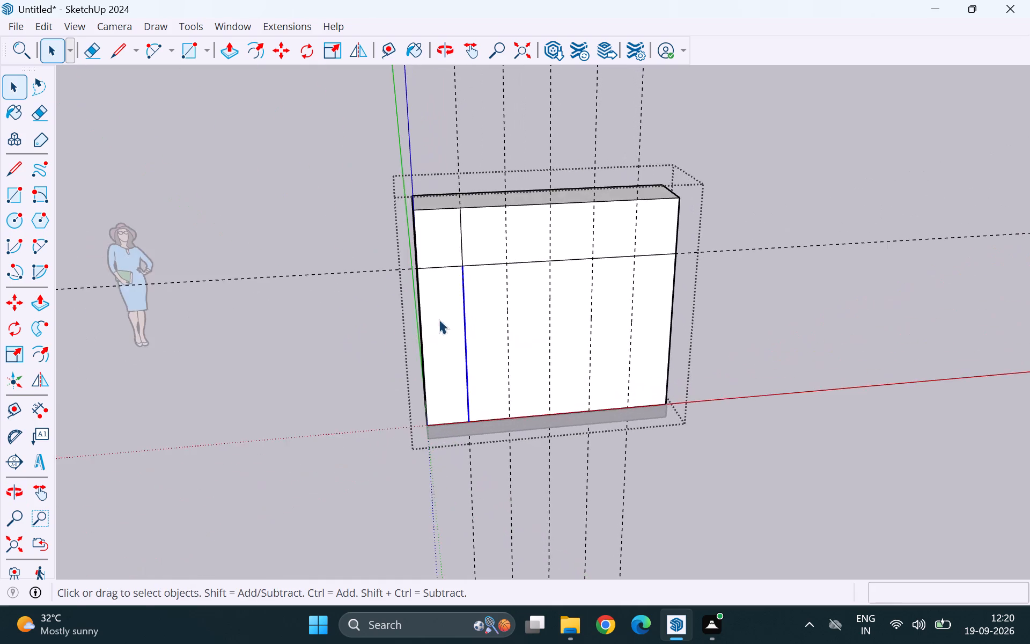
scroll(459, 254, up, 15)
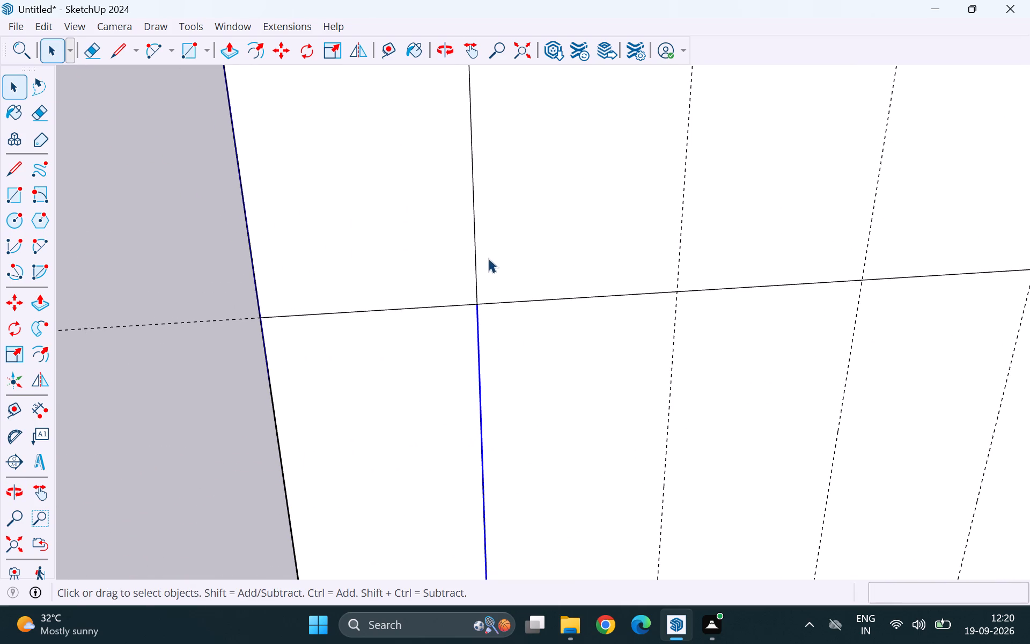
shift+click(475, 276)
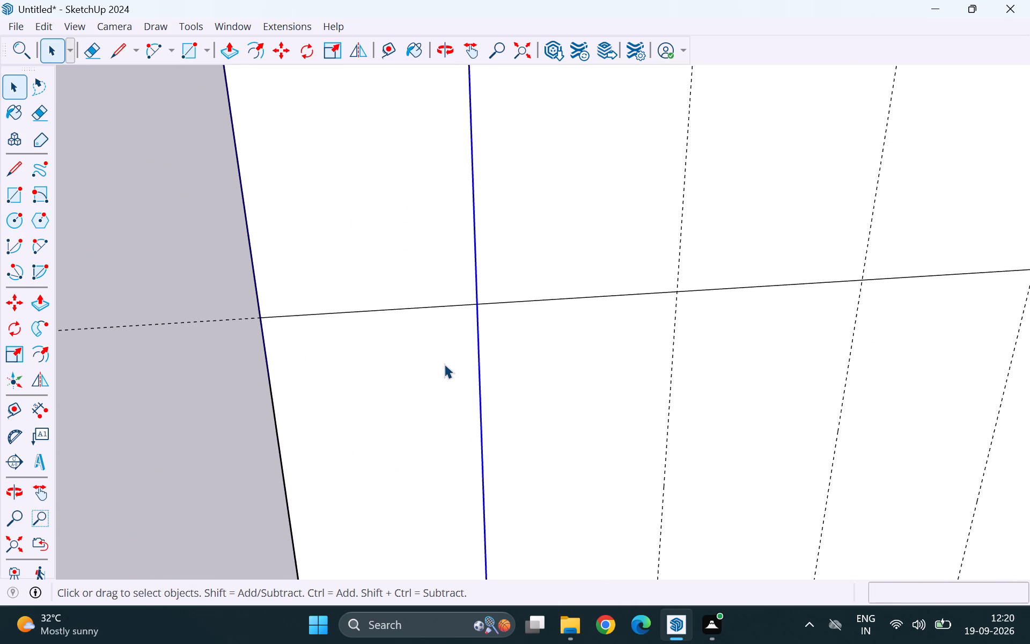
key(m)
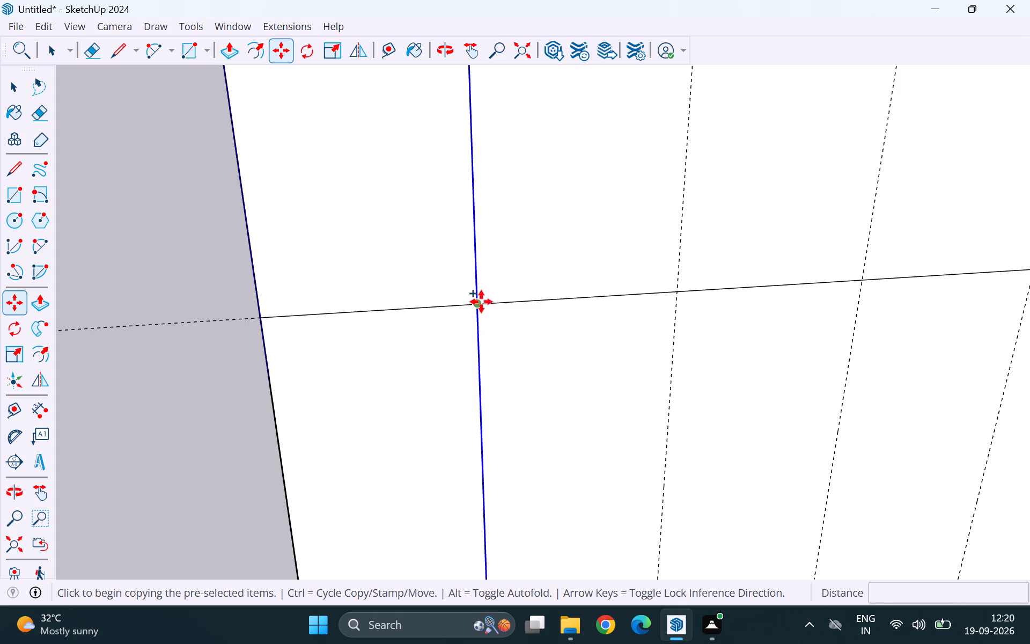
click(474, 305)
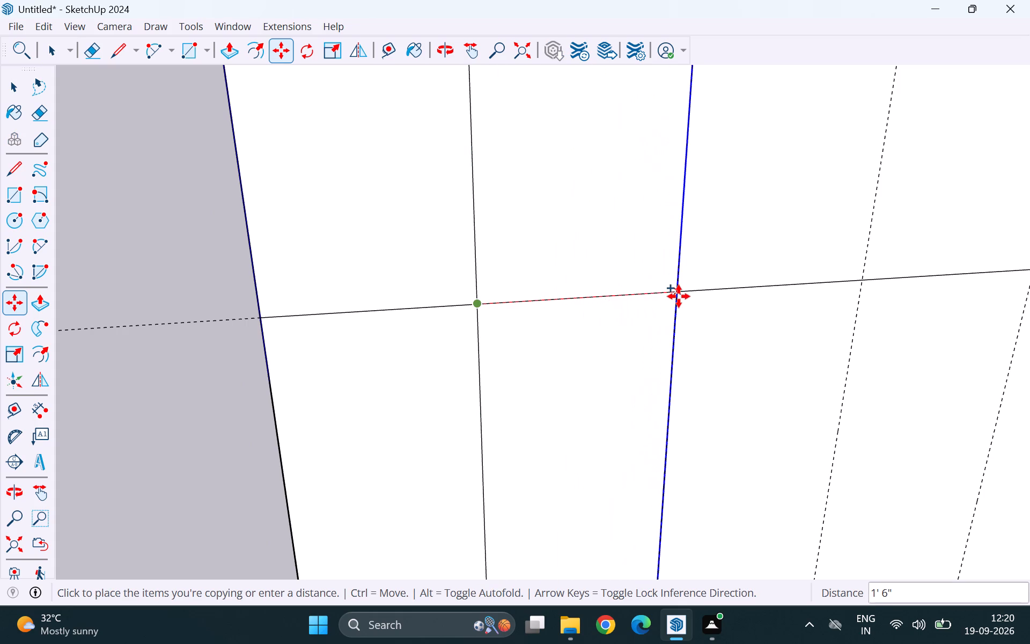
click(679, 296)
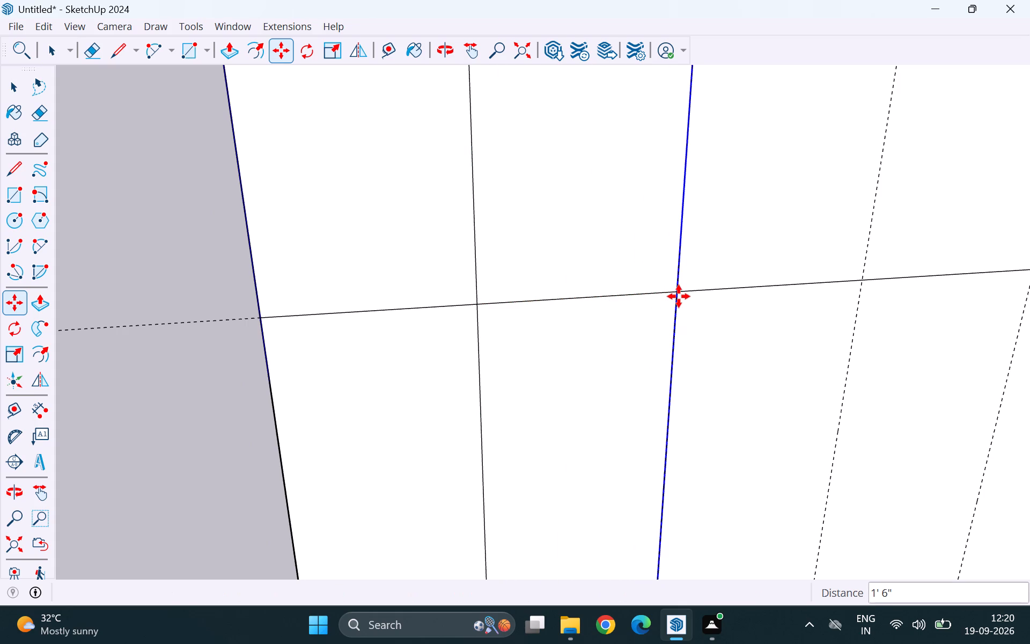
Copy the vertical line onto the third, fourth and fifth guides, each copy 1' 6" beyond the previous one.
click(679, 296)
scroll(459, 374, down, 8)
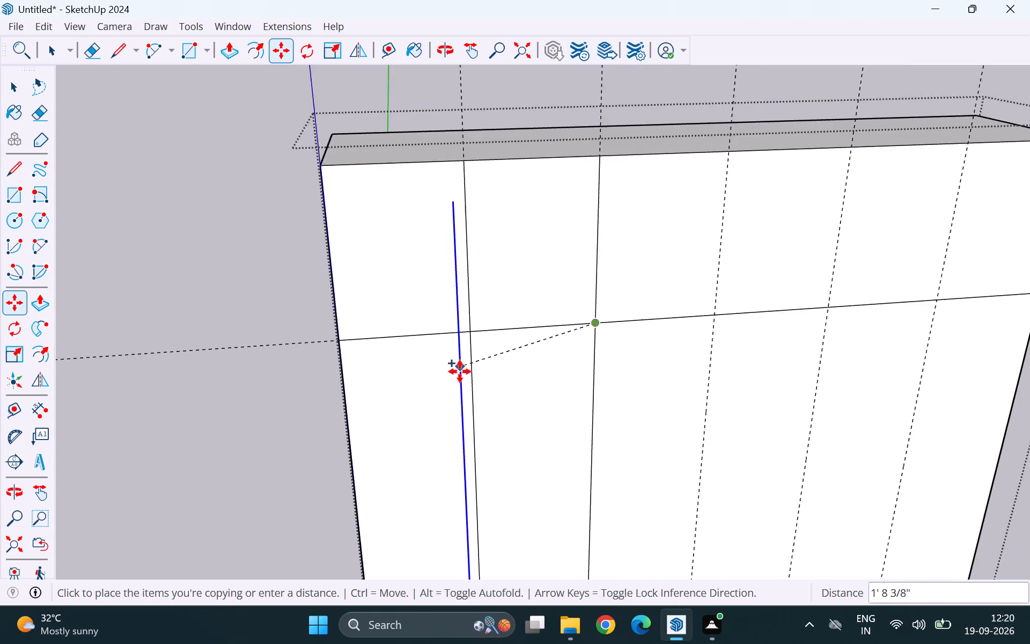
scroll(460, 371, down, 1)
scroll(653, 334, up, 8)
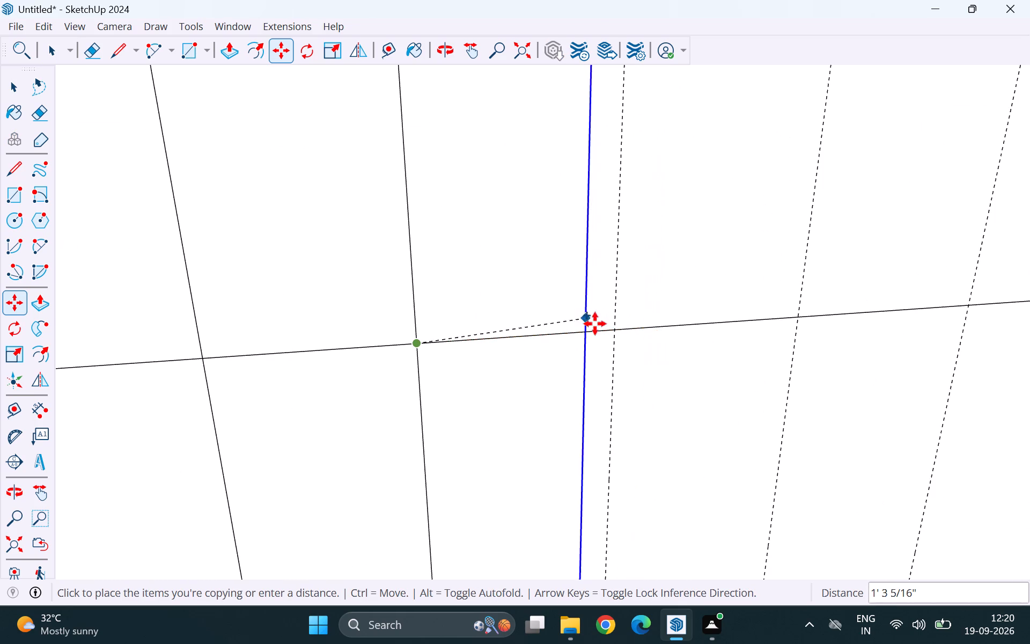
click(619, 330)
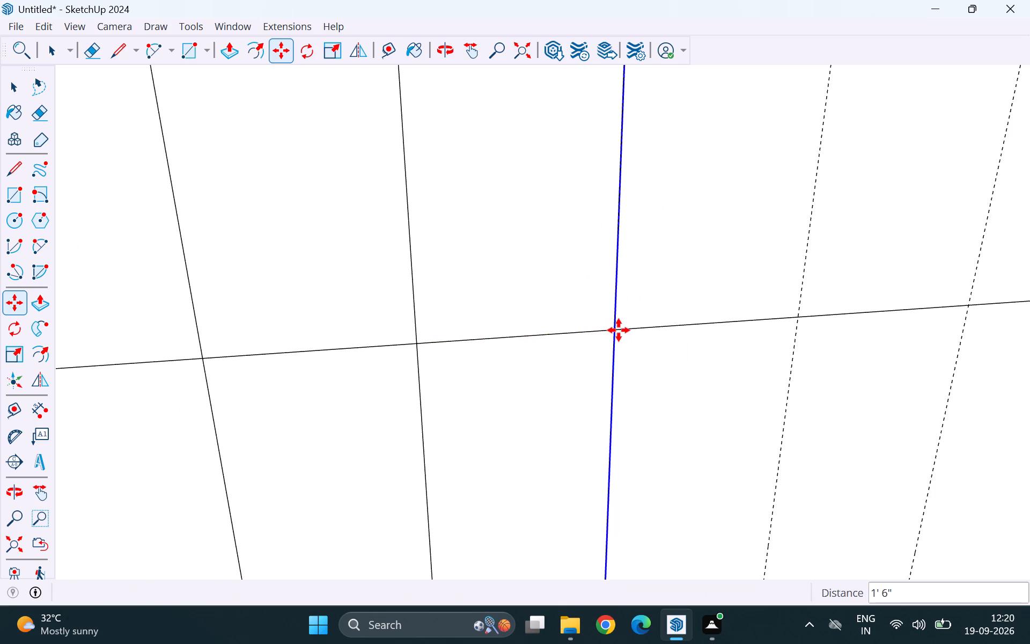
click(619, 330)
scroll(513, 342, down, 5)
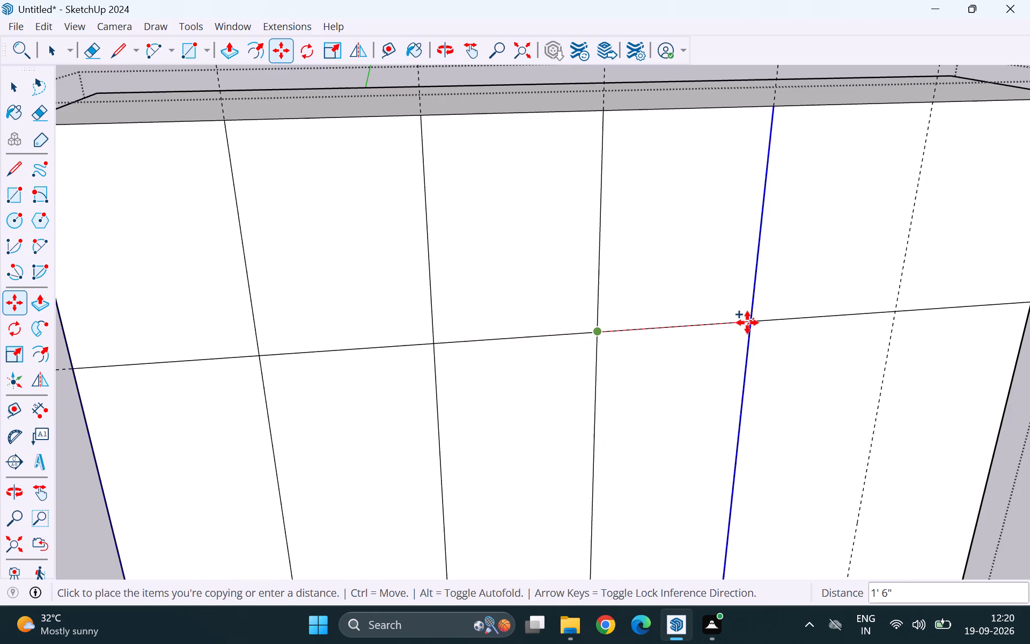
click(749, 322)
click(751, 323)
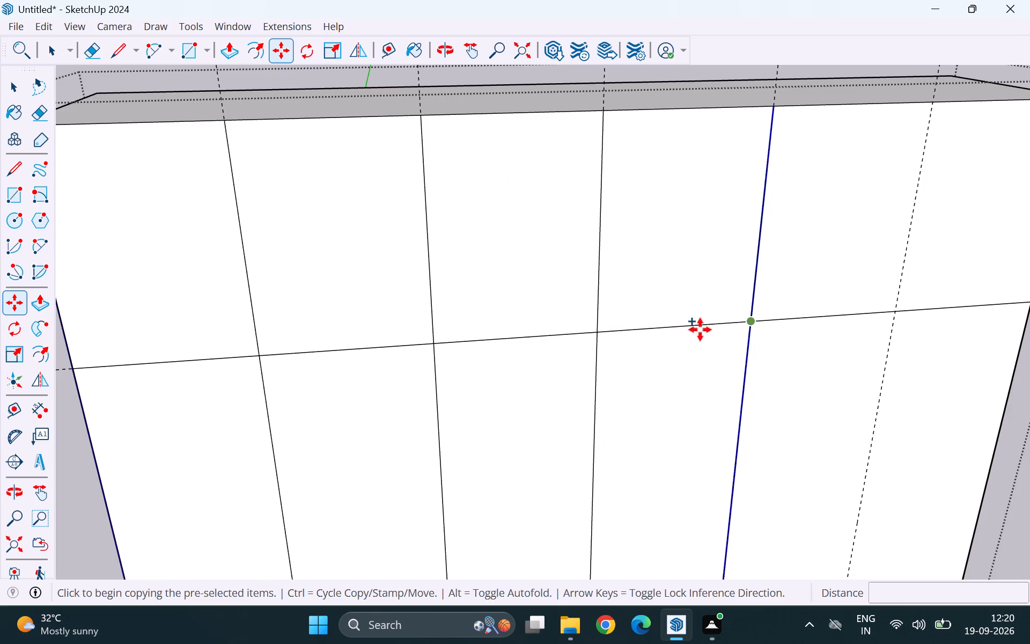
scroll(548, 346, down, 5)
scroll(779, 323, up, 6)
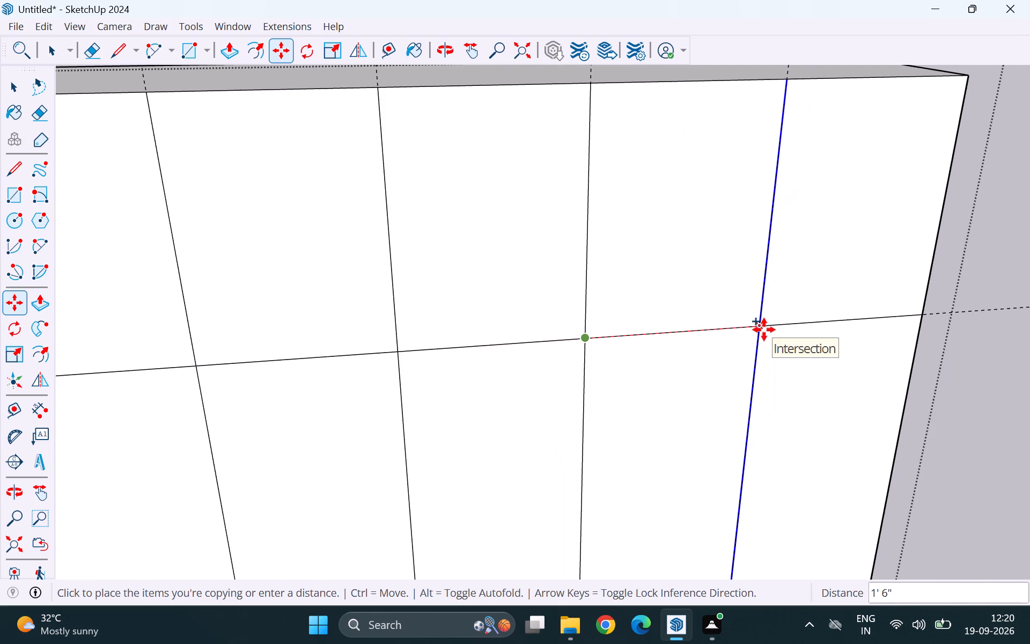
click(764, 330)
key(space)
Check each upper and lower compartment face across the wardrobe front as a separately selectable face.
scroll(657, 293, down, 10)
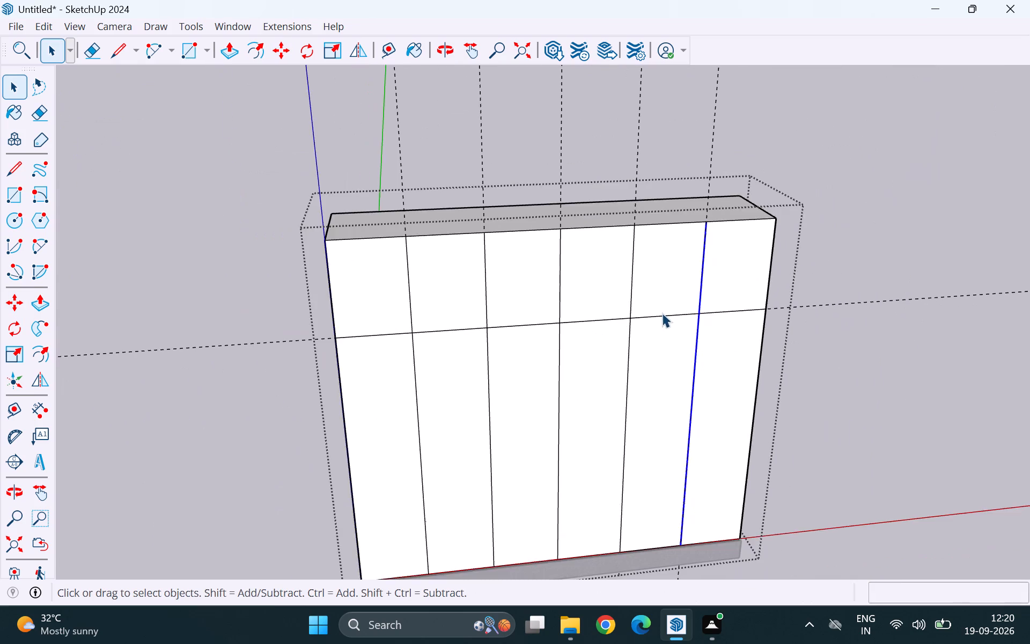
scroll(662, 313, down, 3)
click(651, 340)
shift+click(650, 343)
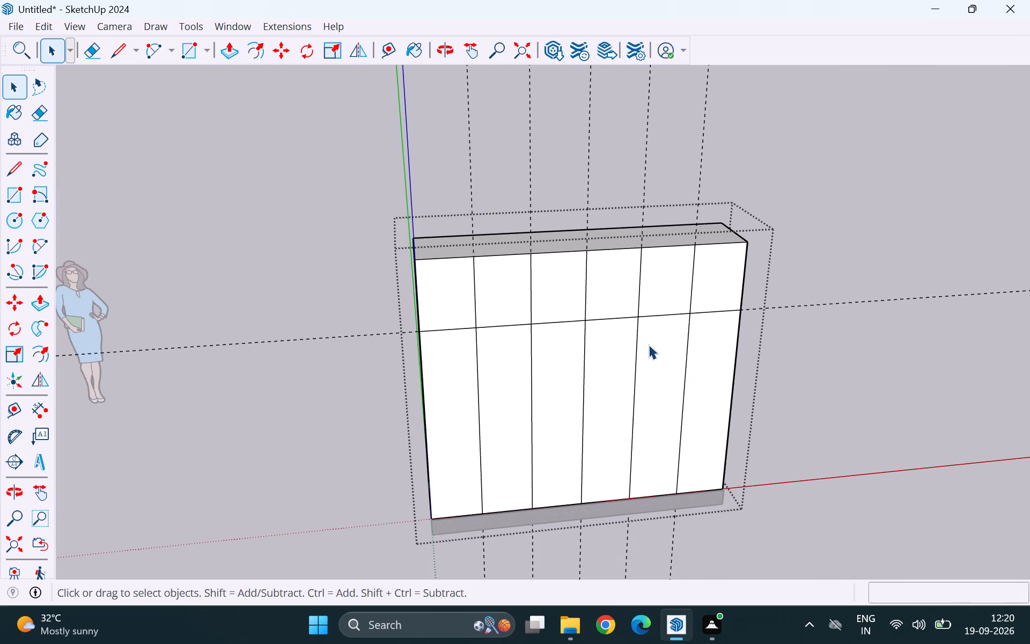
click(460, 308)
click(460, 345)
click(491, 352)
click(506, 313)
click(568, 312)
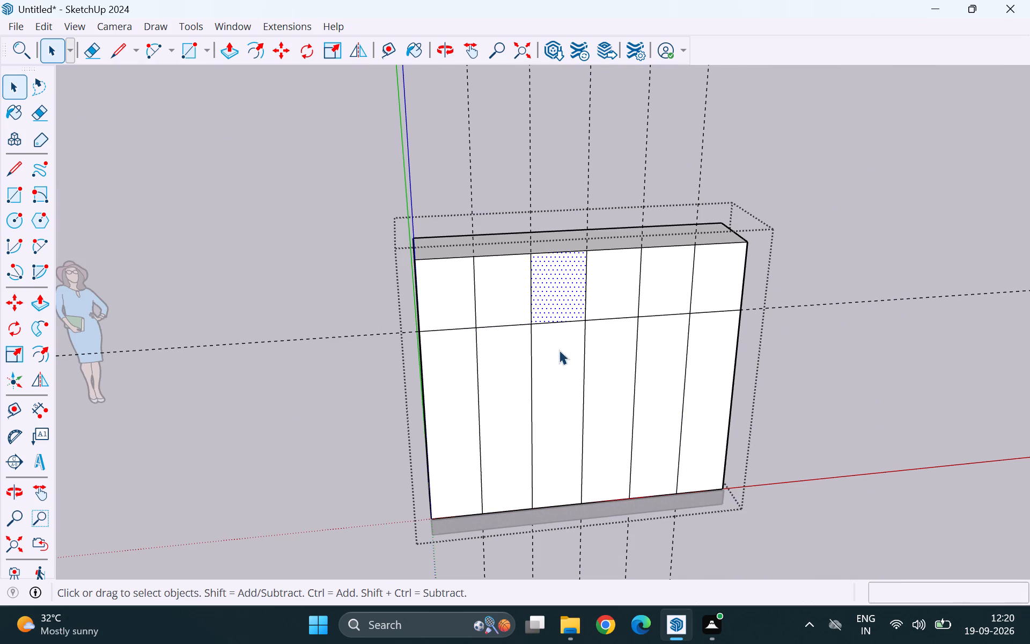
click(559, 350)
click(612, 346)
click(613, 296)
click(553, 356)
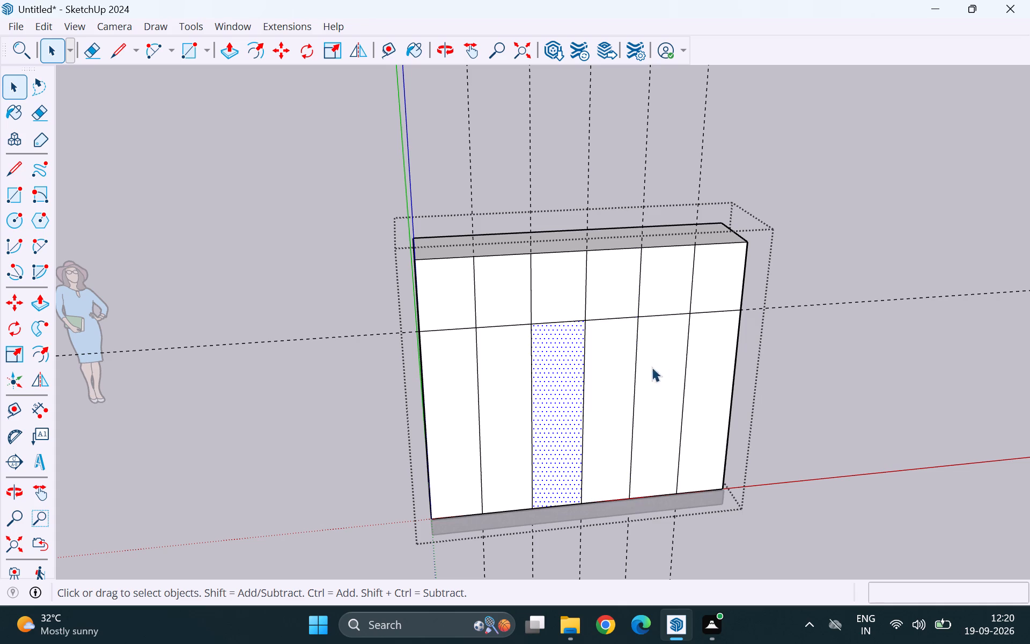
drag(652, 370, 660, 368)
click(671, 296)
click(665, 338)
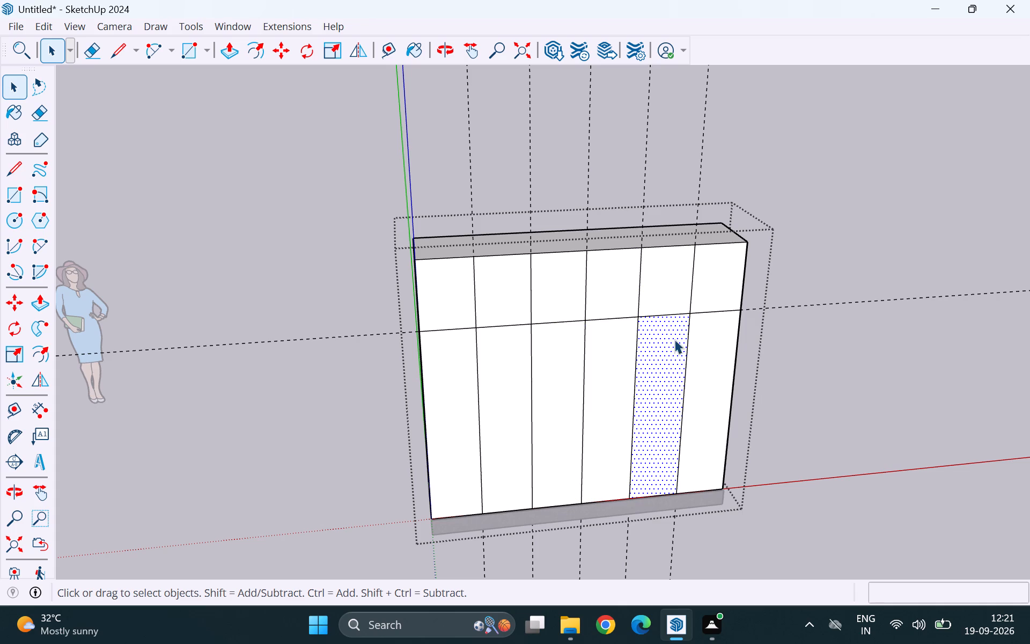
click(706, 338)
click(713, 294)
click(604, 354)
click(609, 295)
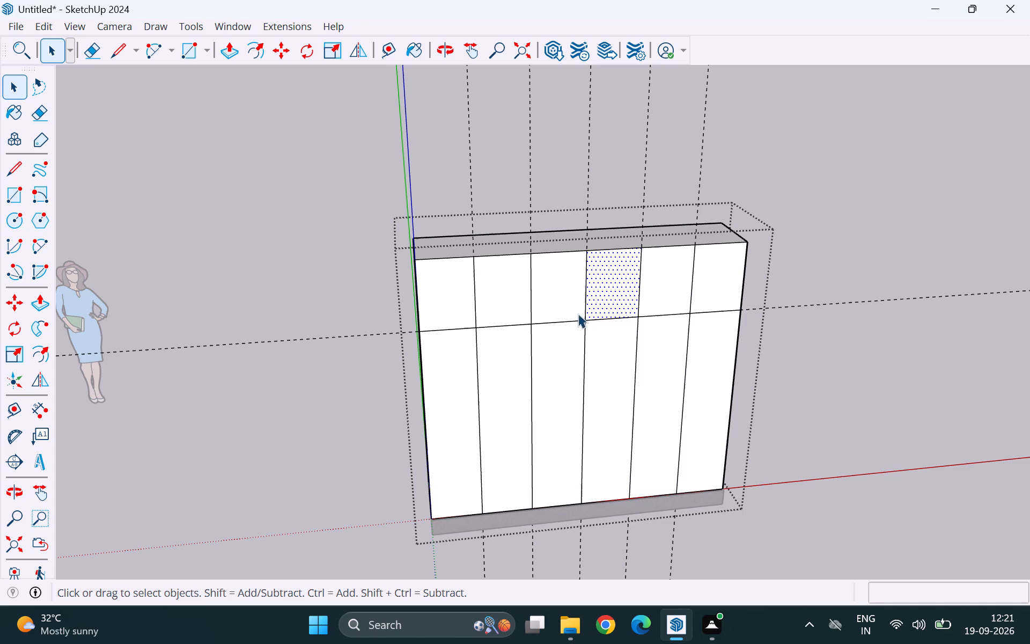
click(458, 359)
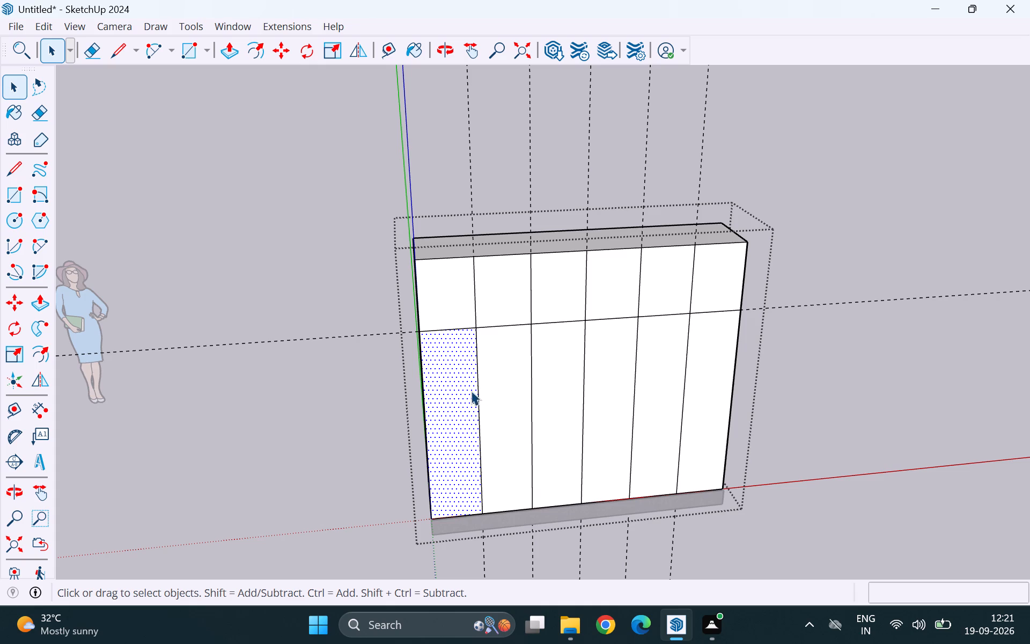
shift+click(454, 387)
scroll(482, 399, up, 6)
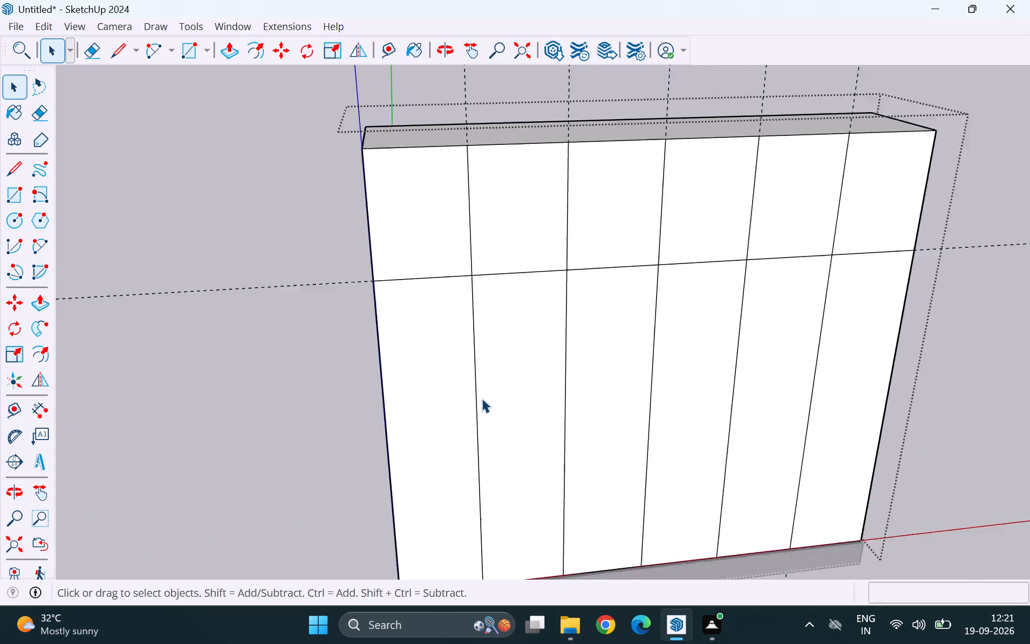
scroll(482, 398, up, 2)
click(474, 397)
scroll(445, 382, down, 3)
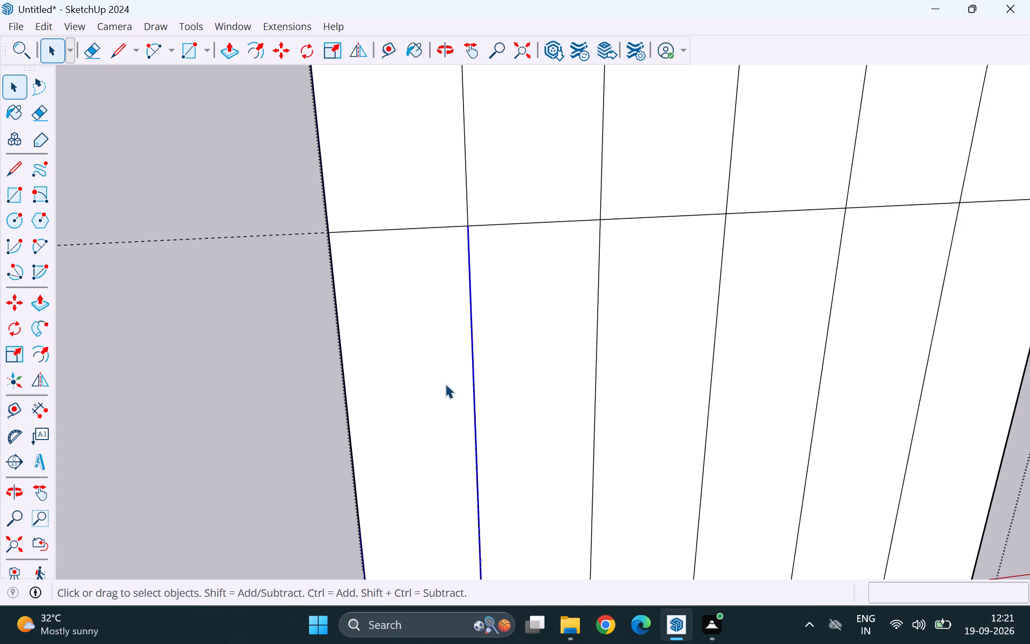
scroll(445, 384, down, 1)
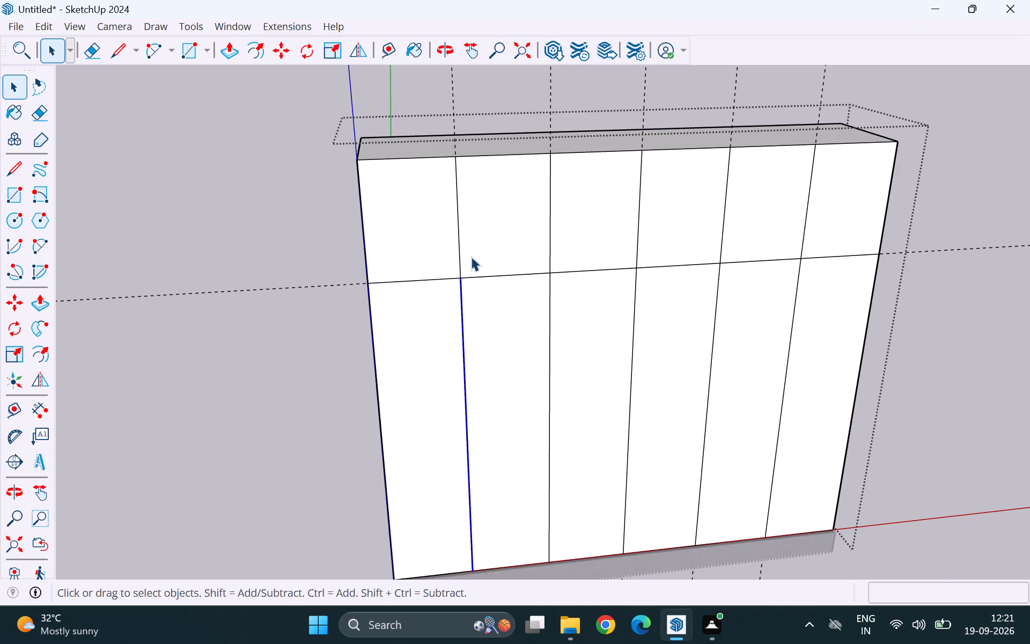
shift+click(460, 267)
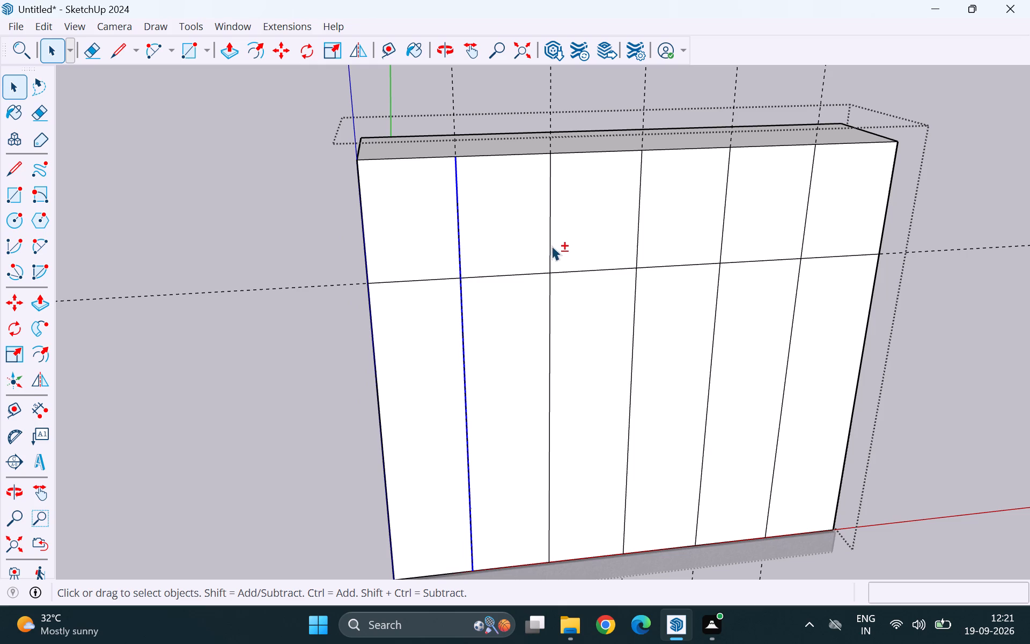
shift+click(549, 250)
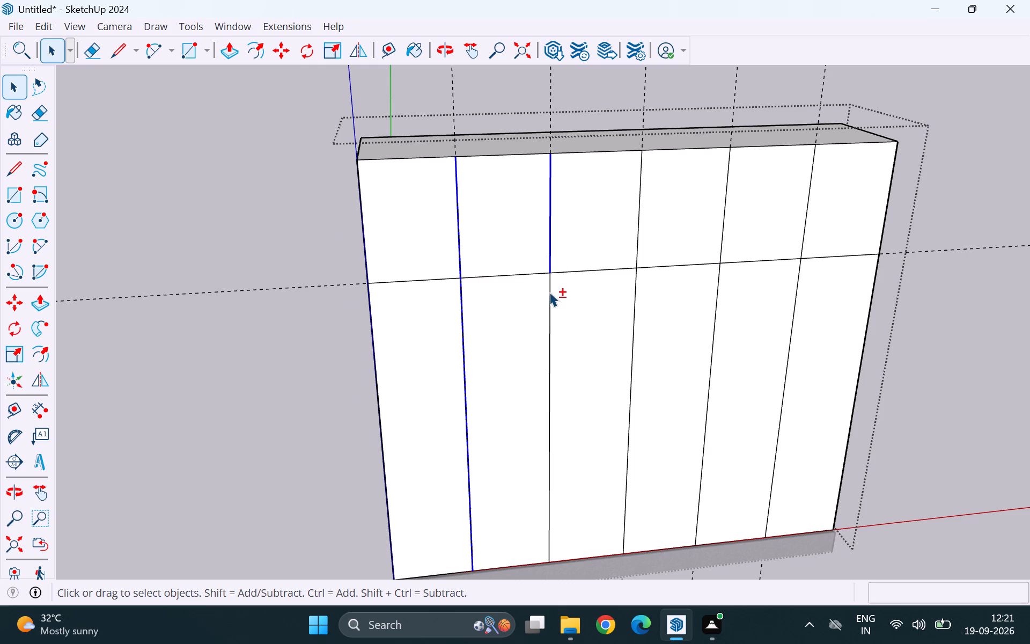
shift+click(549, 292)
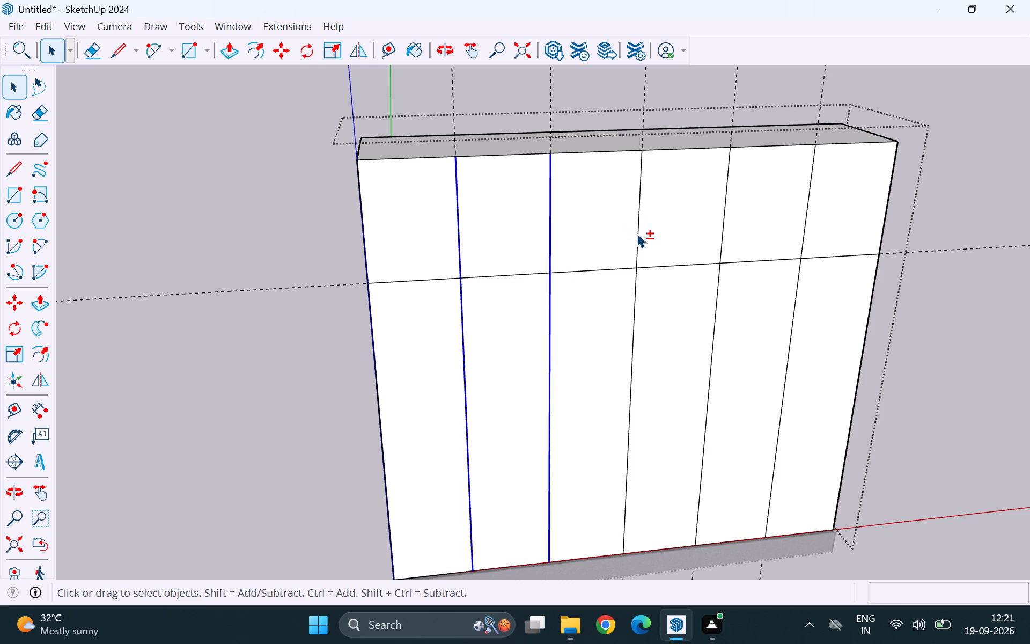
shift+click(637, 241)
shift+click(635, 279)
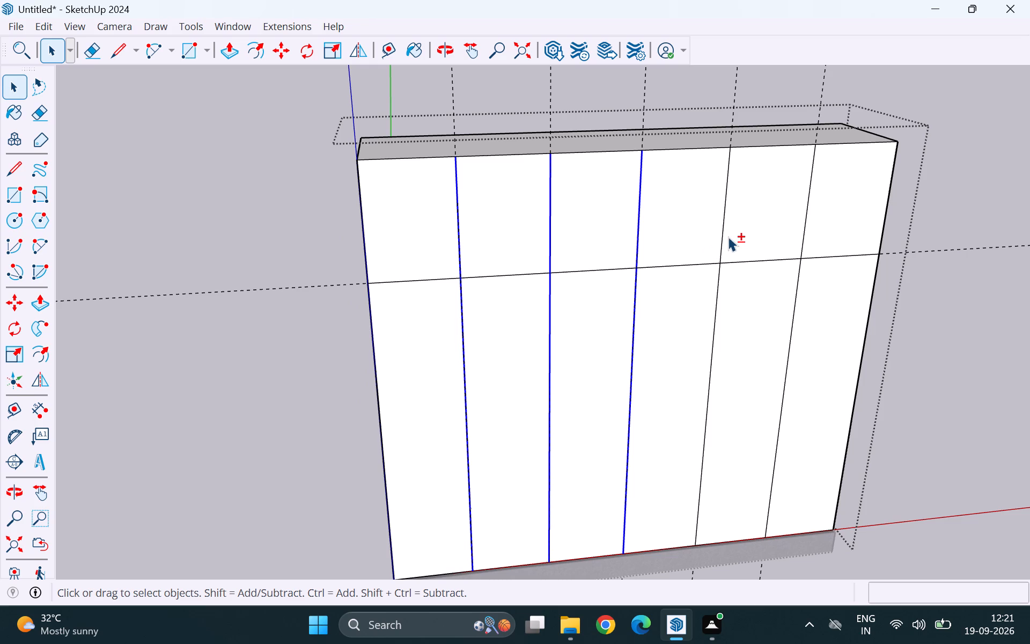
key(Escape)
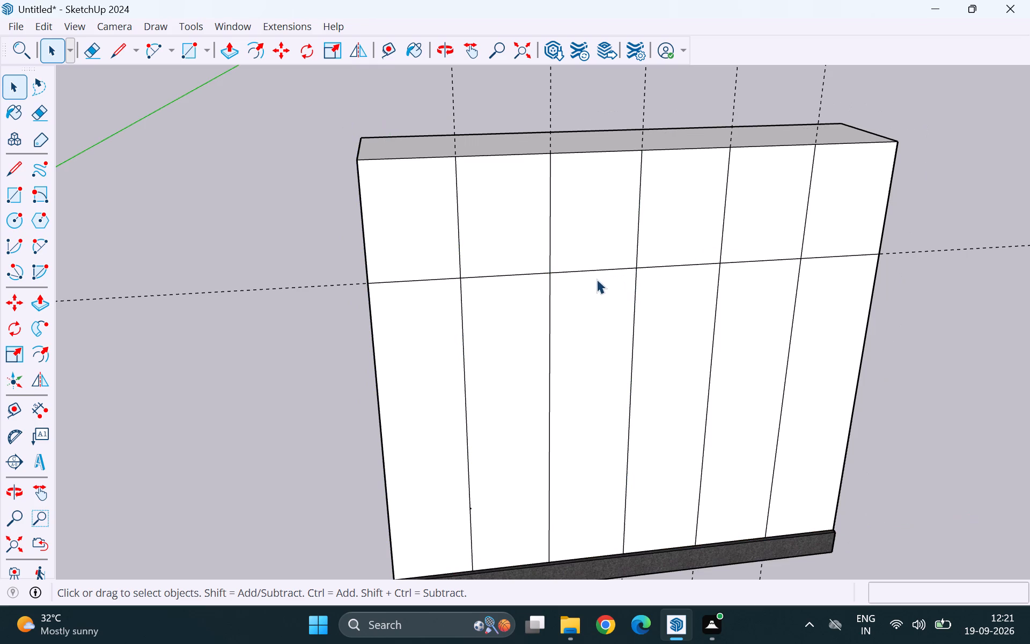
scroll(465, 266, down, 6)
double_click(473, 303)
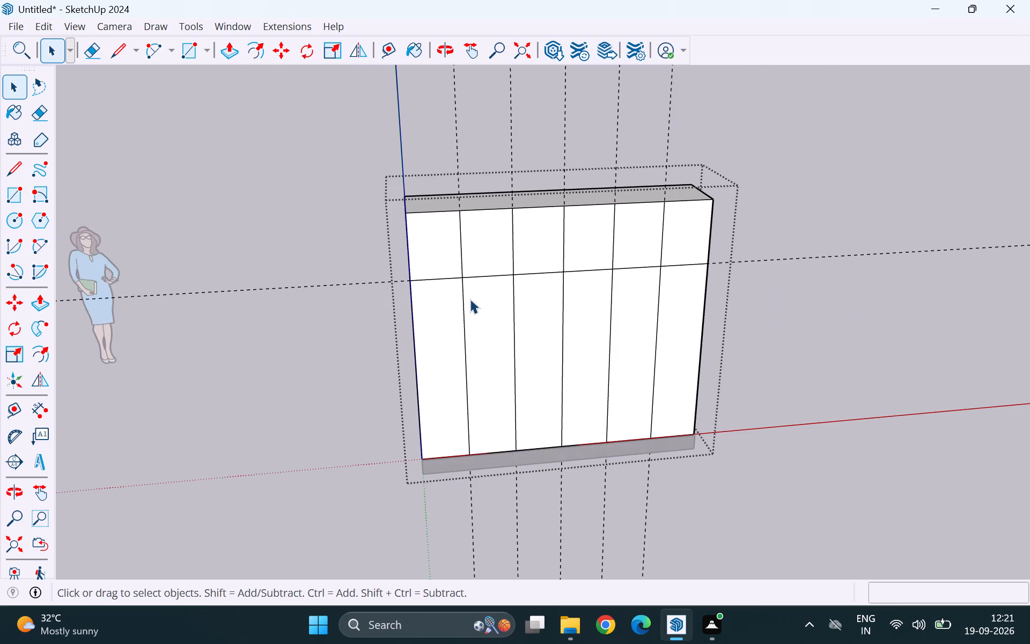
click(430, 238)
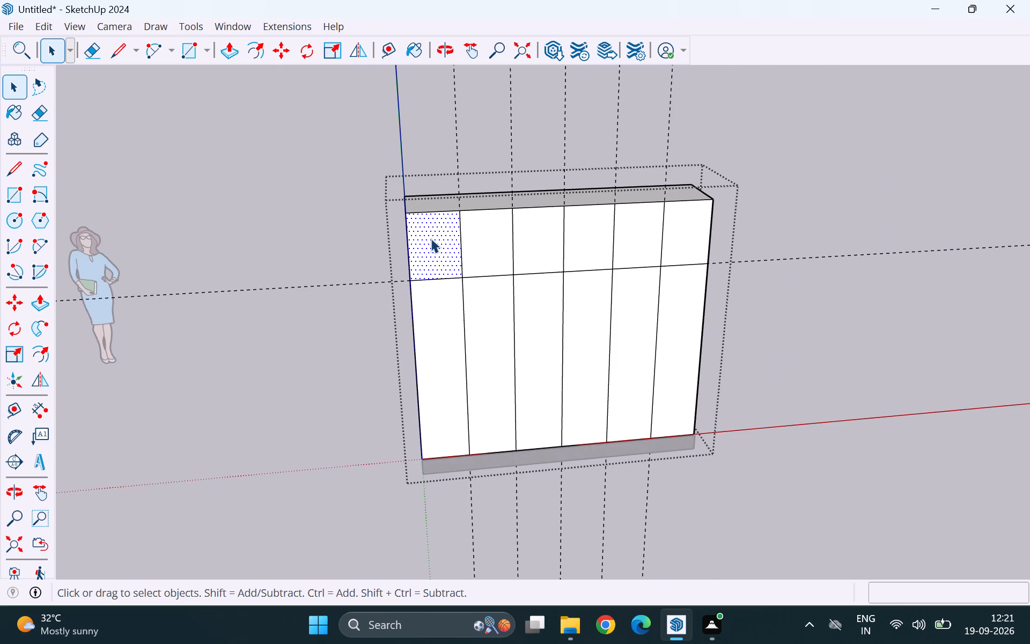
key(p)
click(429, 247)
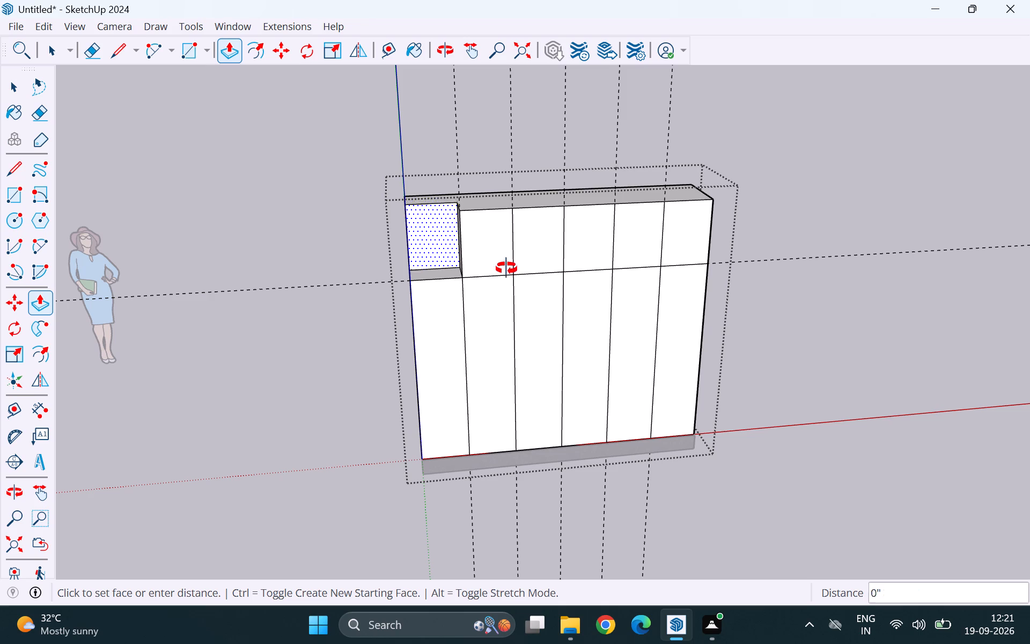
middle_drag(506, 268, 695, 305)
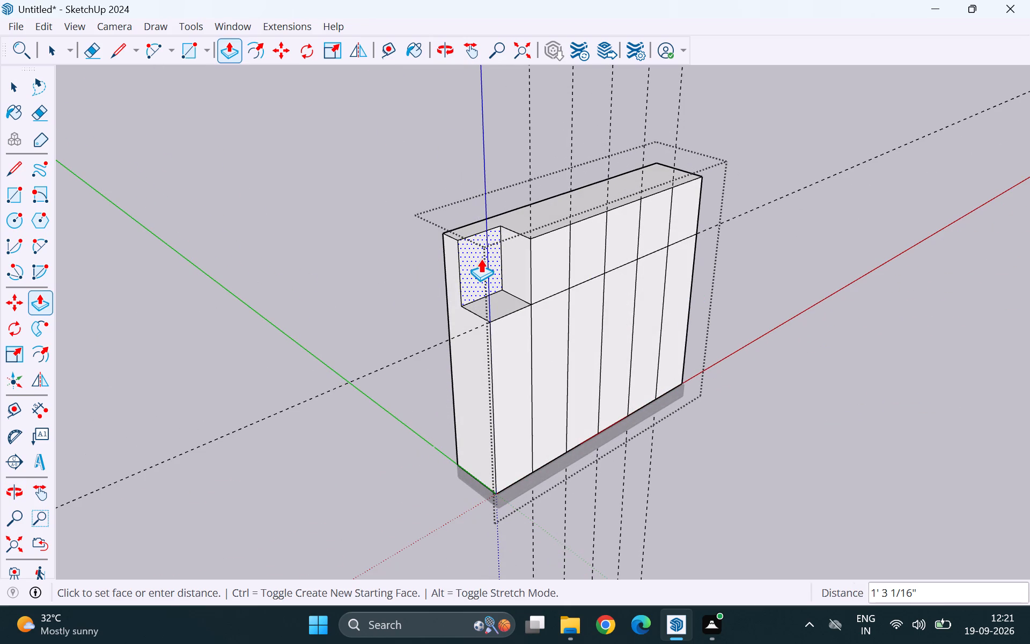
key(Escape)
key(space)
Offset the border of the first lower compartment face, nearest the origin, inward by about 1 1/2".
middle_drag(596, 319, 408, 248)
scroll(438, 360, up, 4)
key(f)
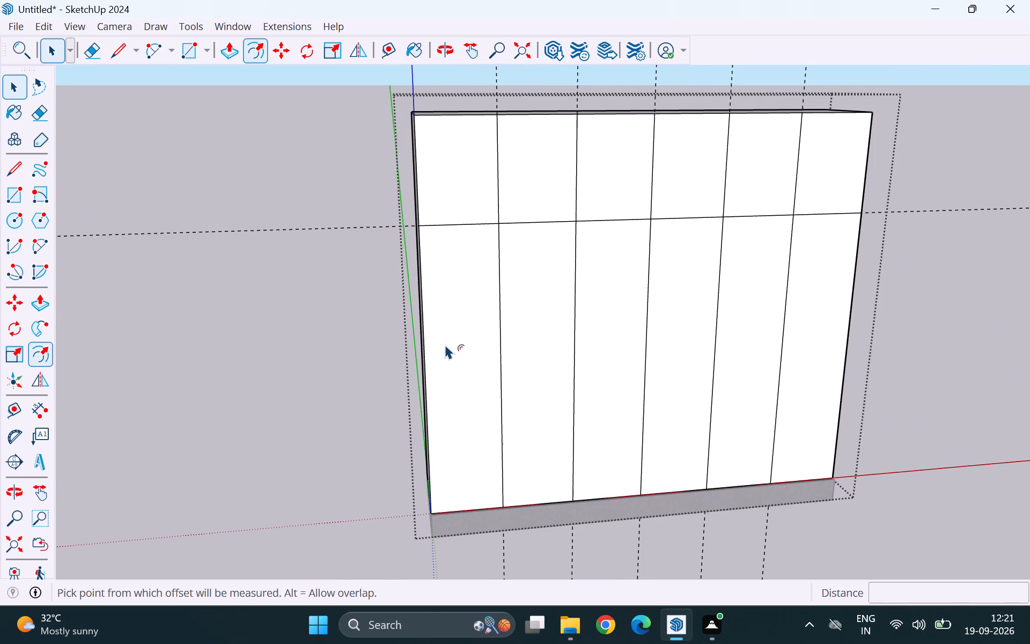
click(448, 327)
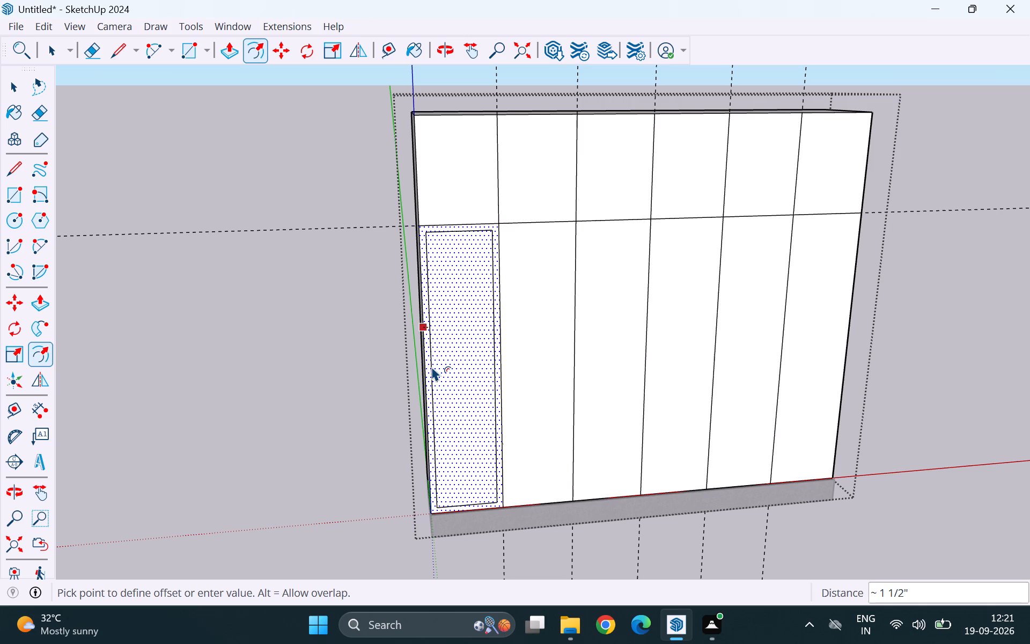
click(432, 367)
Repeat the same inward offset of about 1 1/2" on the other five lower compartment faces.
double_click(532, 372)
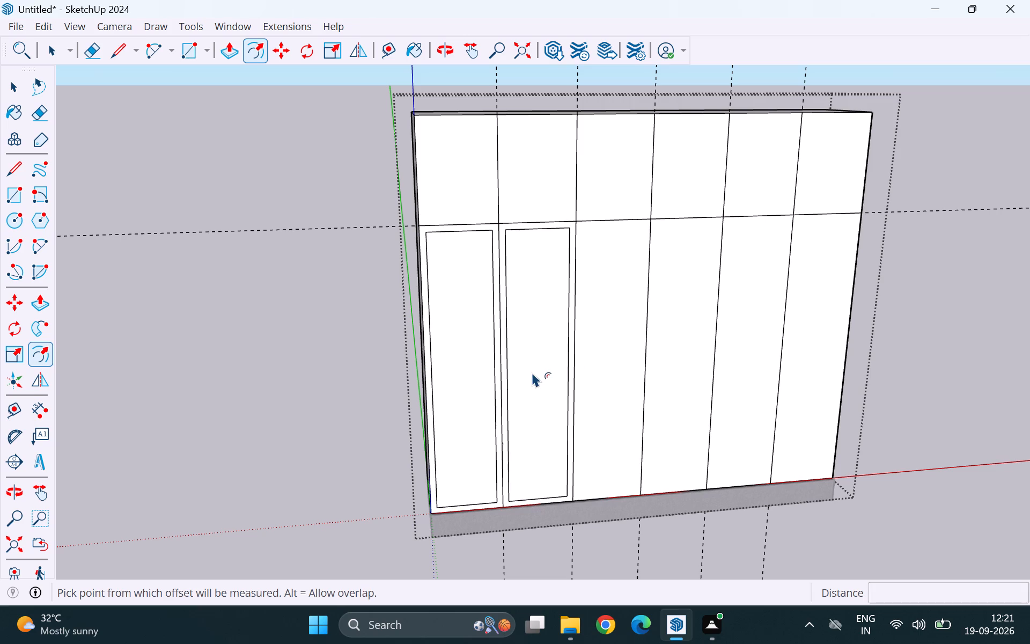
double_click(596, 362)
double_click(678, 355)
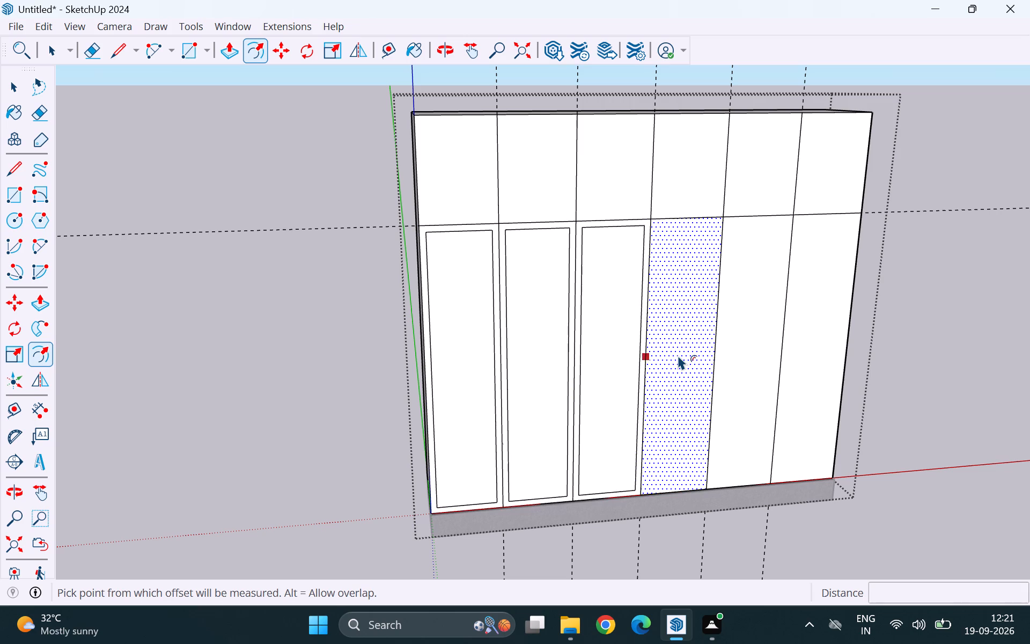
double_click(730, 347)
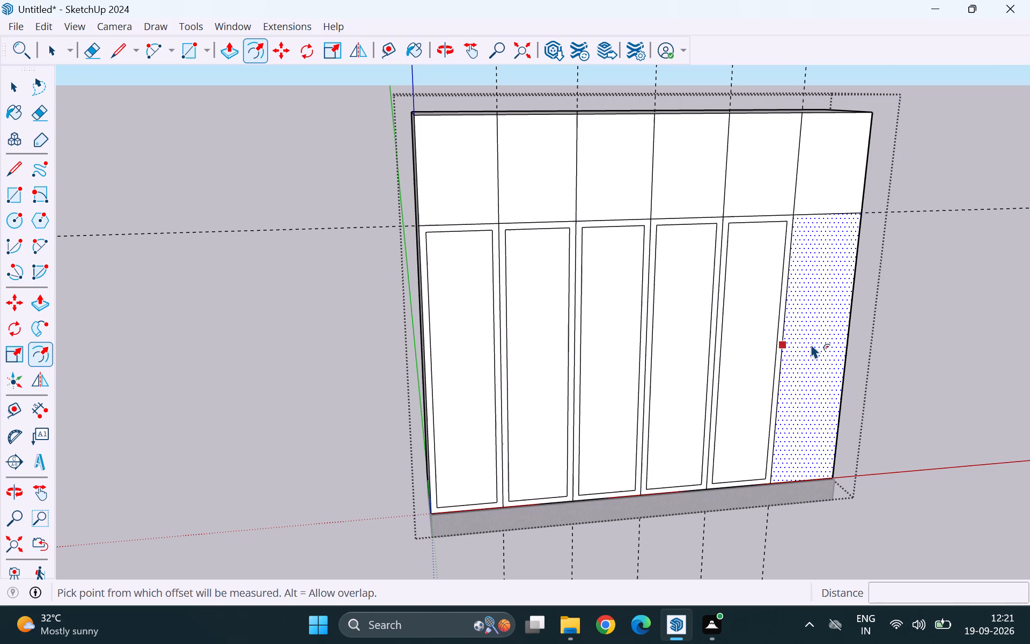
double_click(811, 344)
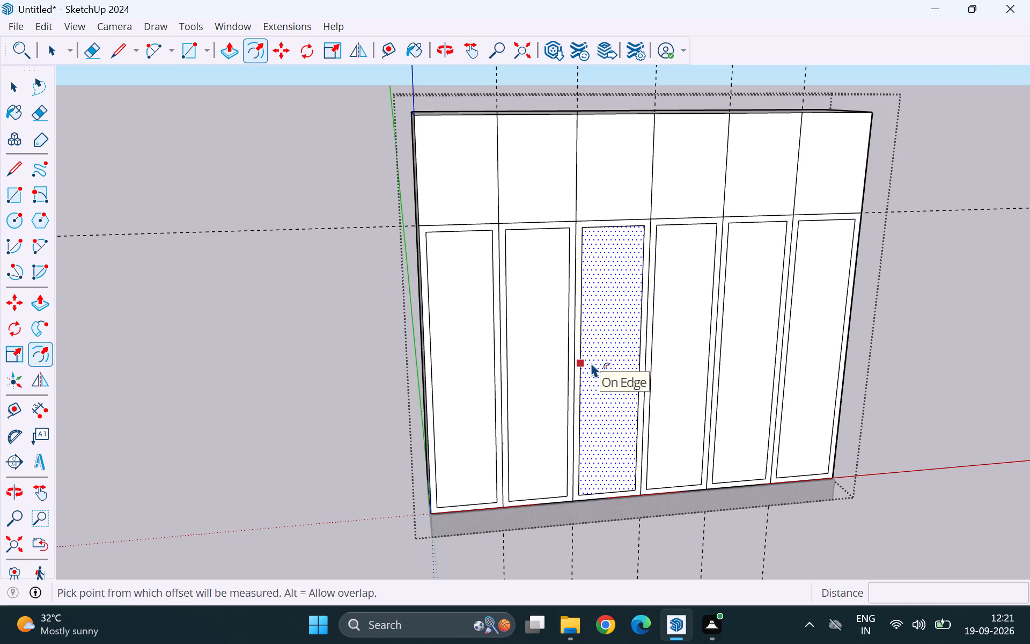
key(space)
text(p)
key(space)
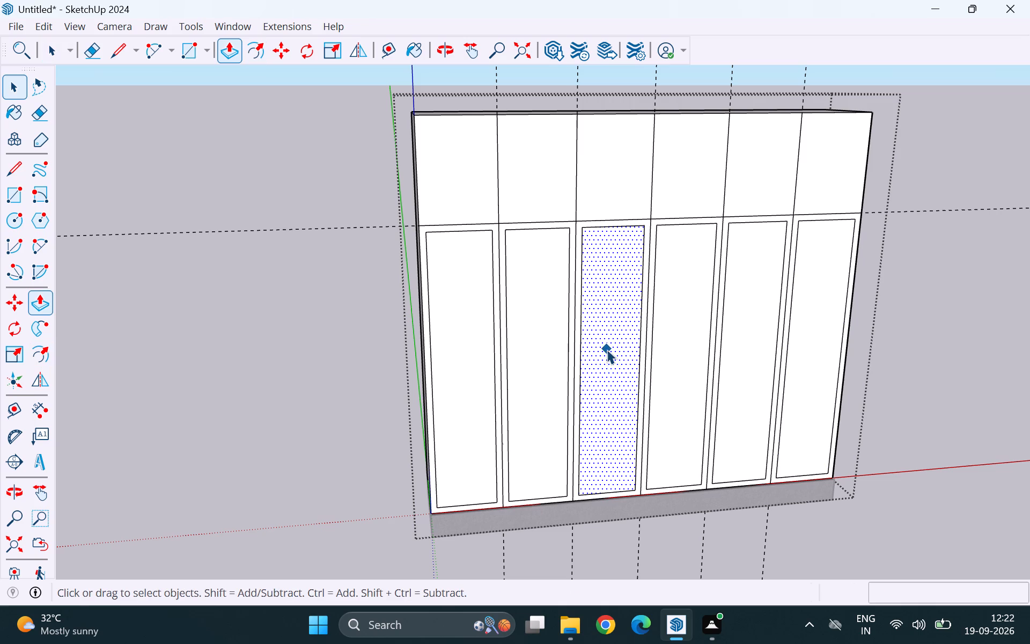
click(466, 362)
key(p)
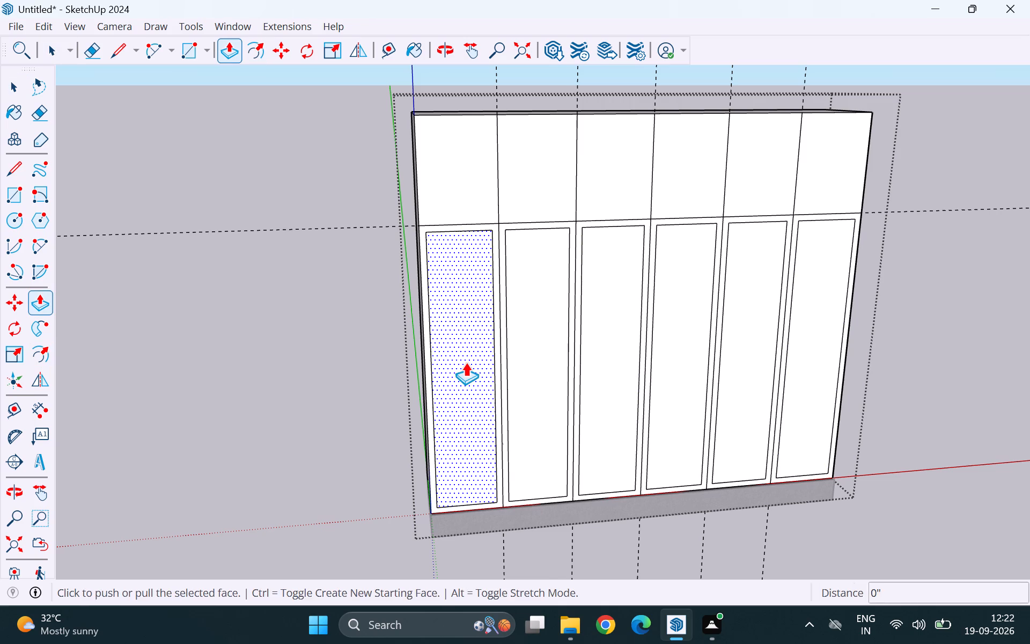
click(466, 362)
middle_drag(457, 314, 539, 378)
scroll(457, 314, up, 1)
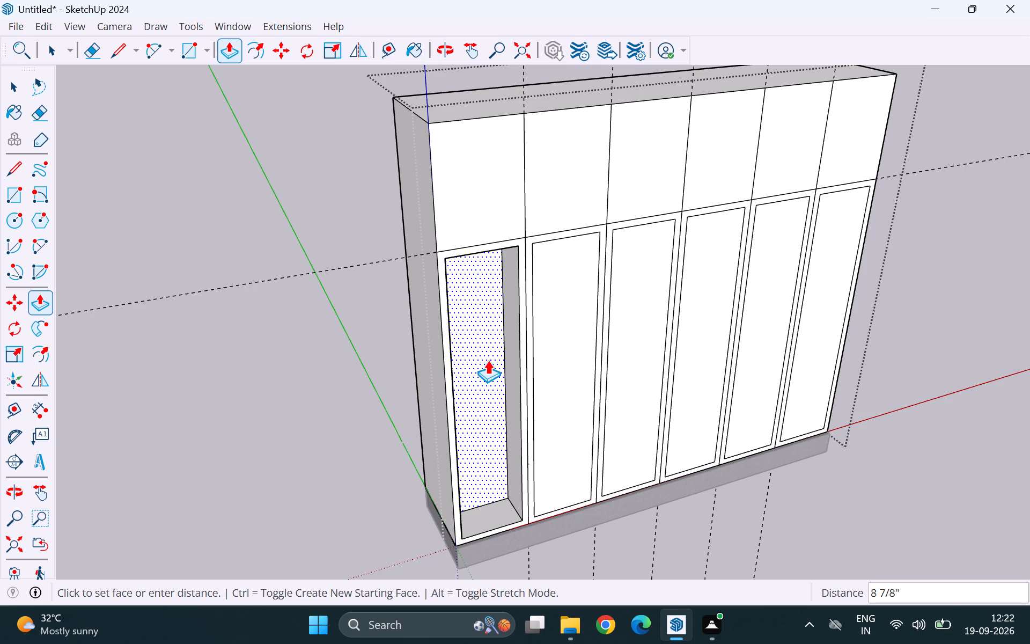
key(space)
Measure the wardrobe body's depth across its side face, from the back vertical edge to the front edge.
middle_drag(460, 419, 682, 450)
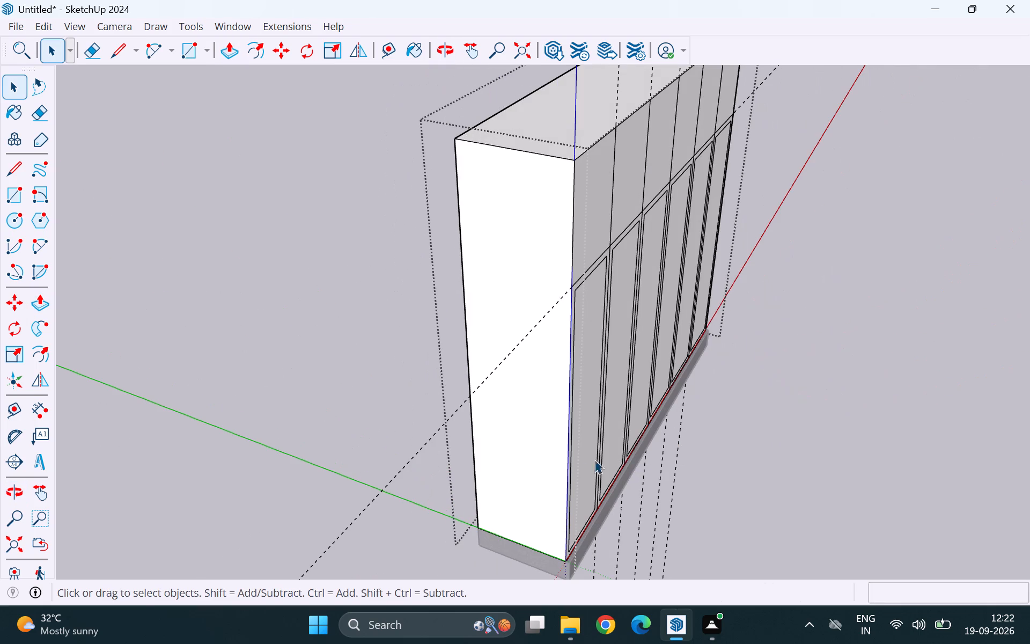
key(t)
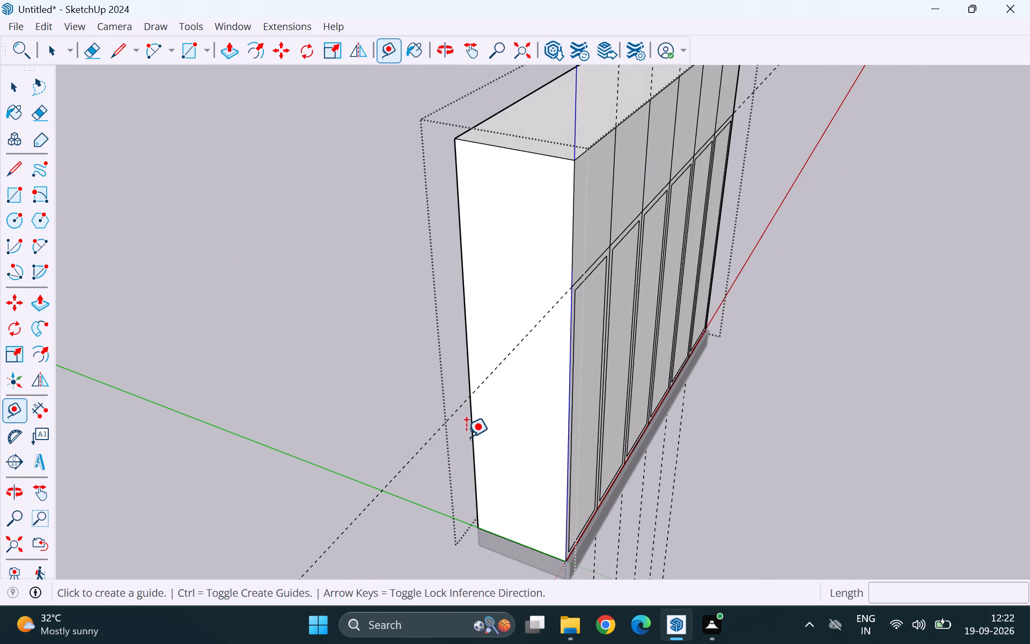
click(461, 313)
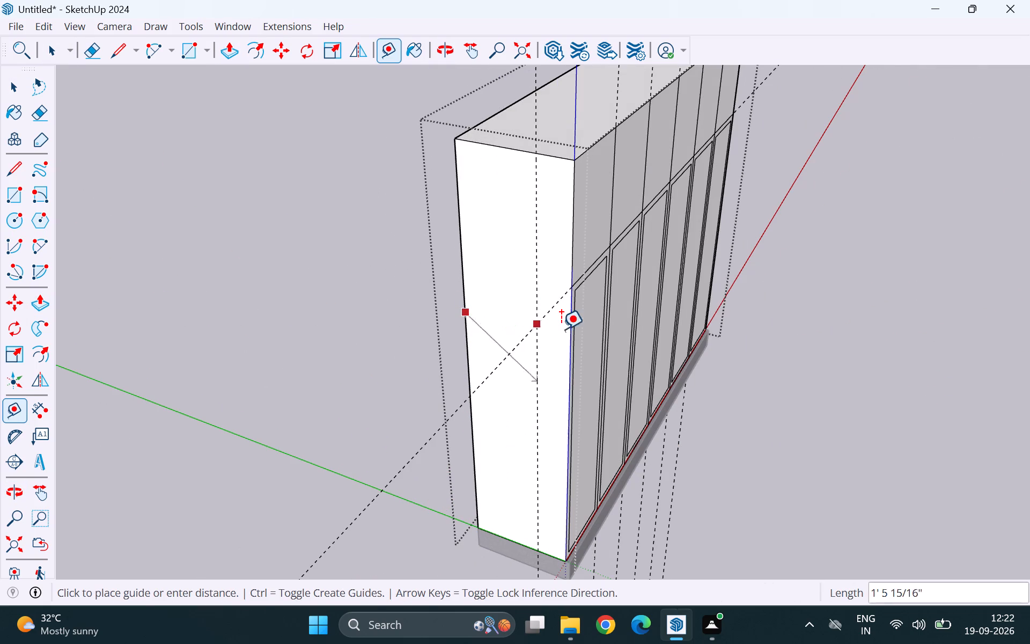
key(Escape)
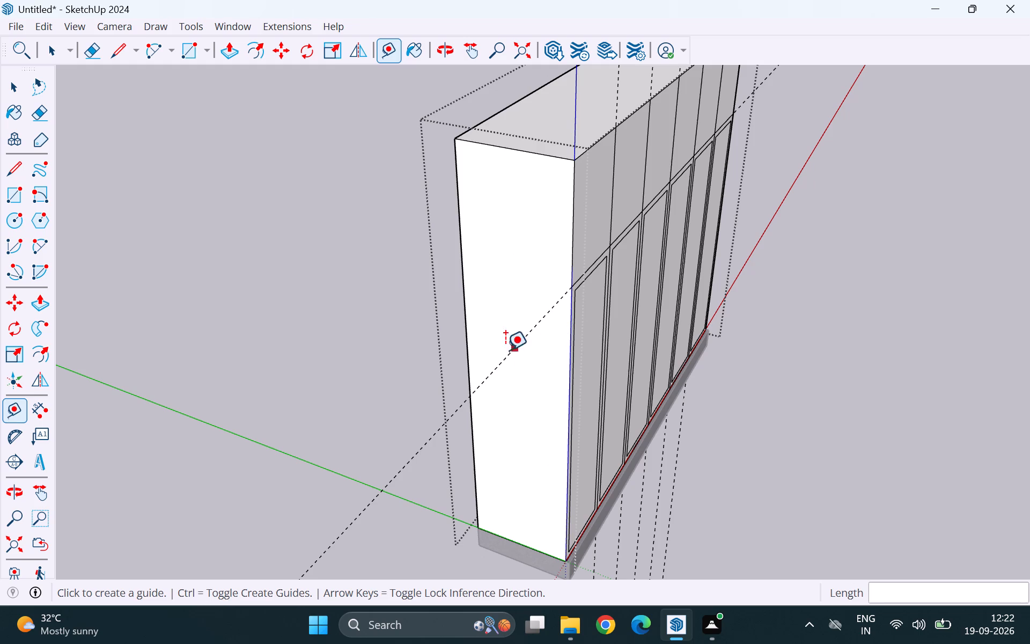
key(space)
Push the inner face of the first lower compartment, nearest the origin, 1' 10" into the body.
scroll(492, 380, down, 3)
middle_drag(672, 409, 499, 380)
scroll(498, 378, up, 1)
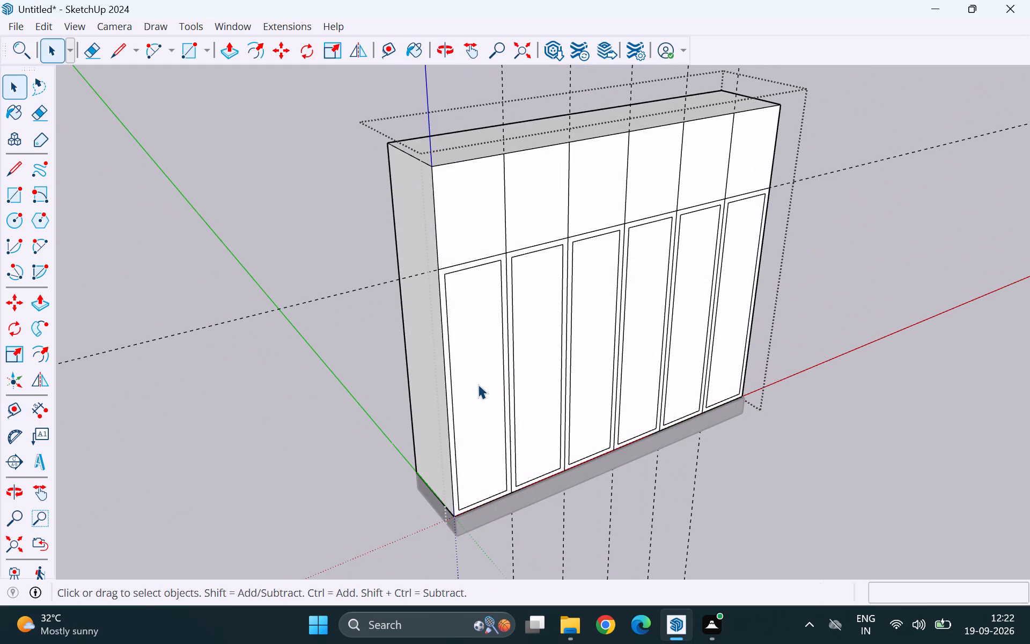
click(478, 384)
key(p)
click(478, 384)
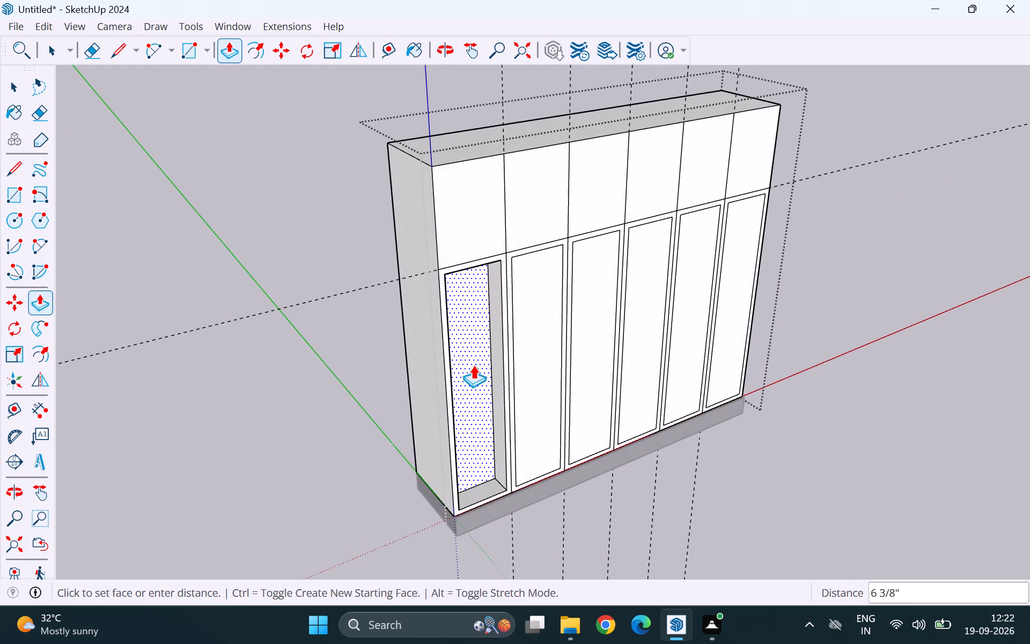
text(1'10)
key(Return)
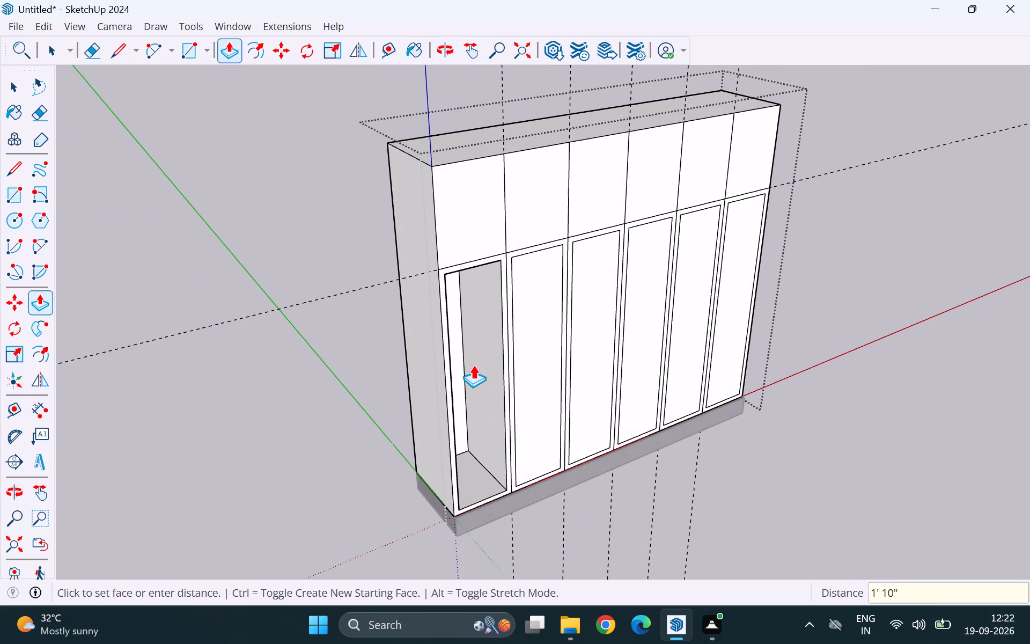
Repeat the 1' 10" push on the inner faces of the other five lower compartments.
scroll(473, 382, down, 3)
middle_drag(720, 440, 548, 423)
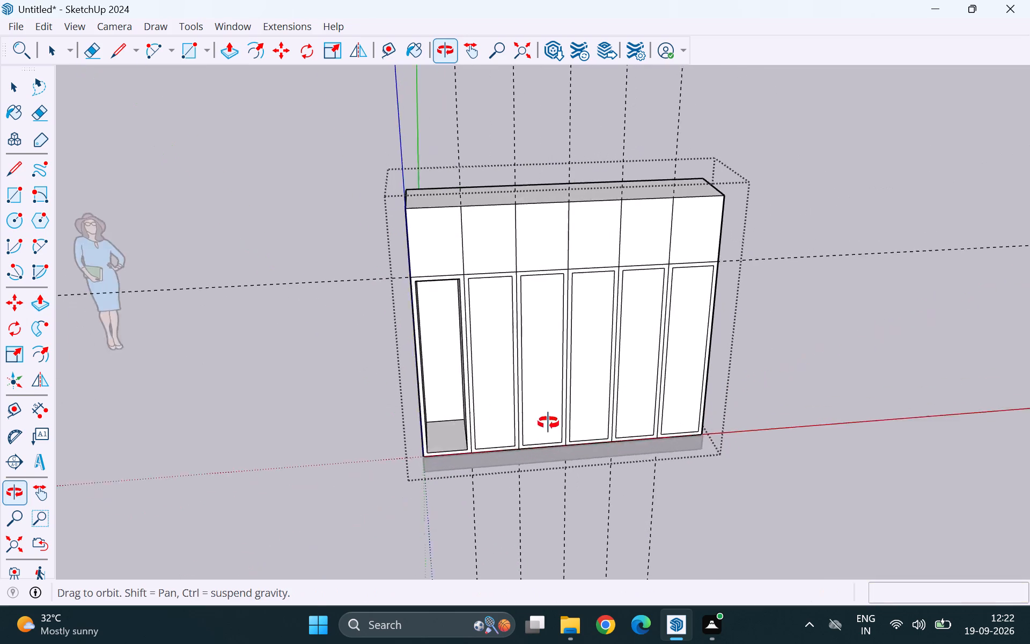
middle_drag(548, 423, 522, 418)
double_click(486, 370)
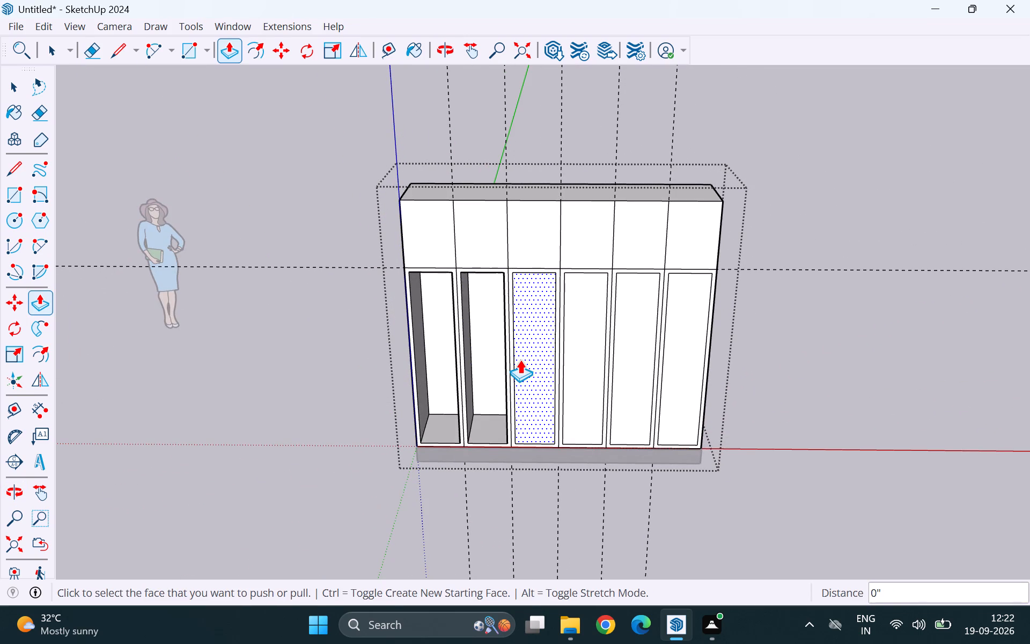
double_click(528, 359)
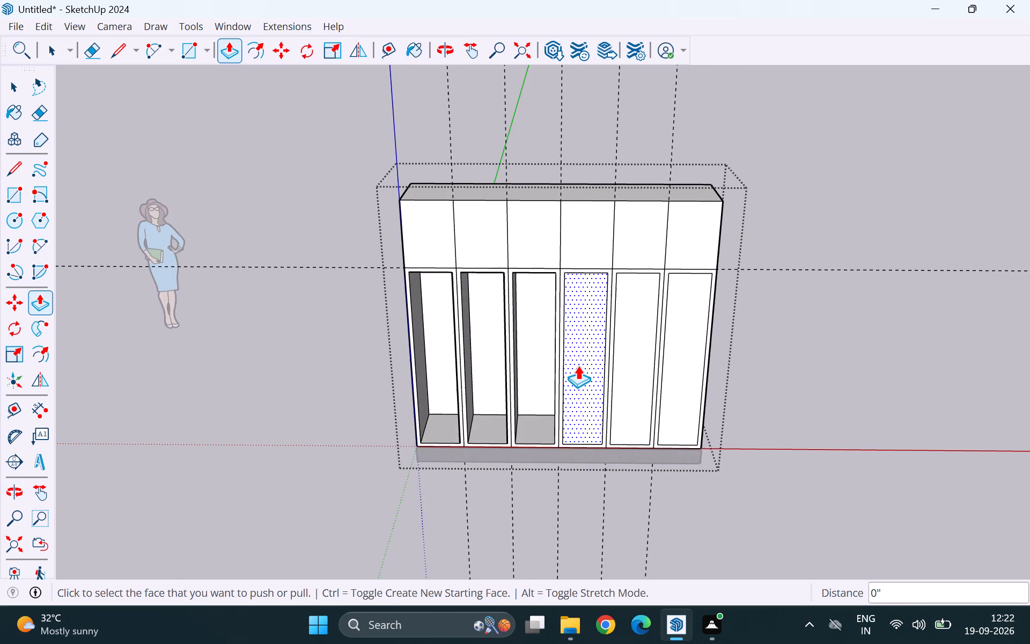
double_click(578, 365)
double_click(633, 370)
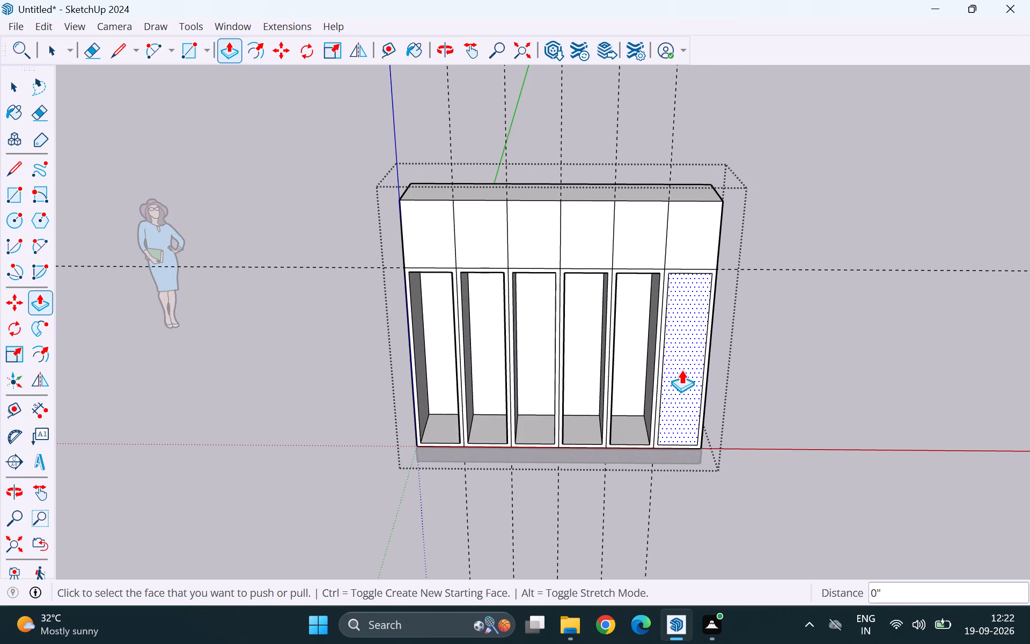
double_click(680, 370)
key(space)
scroll(639, 392, down, 3)
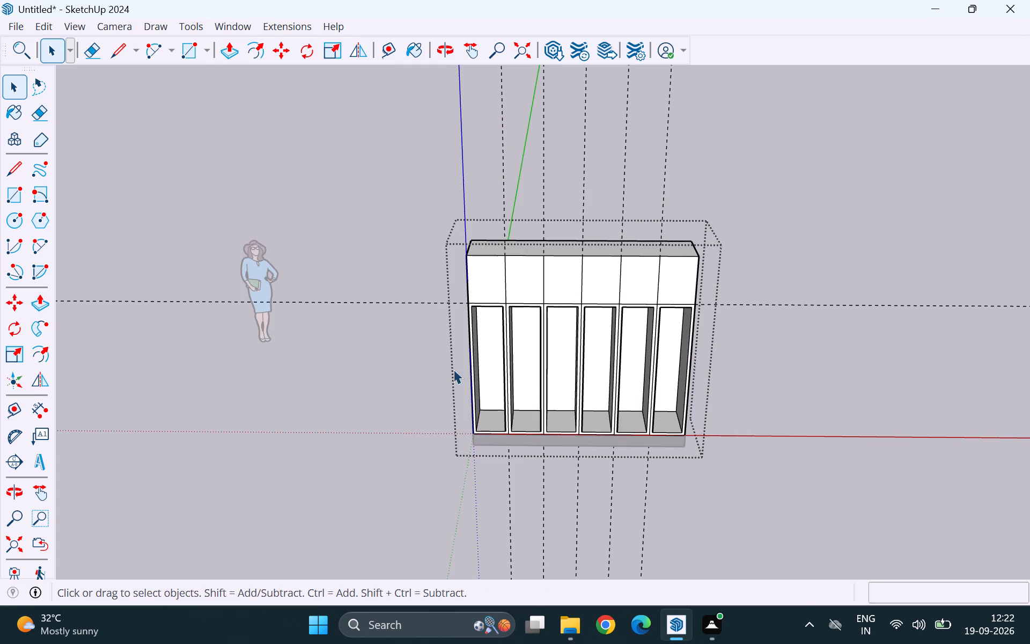
middle_drag(453, 369, 519, 344)
scroll(509, 270, up, 5)
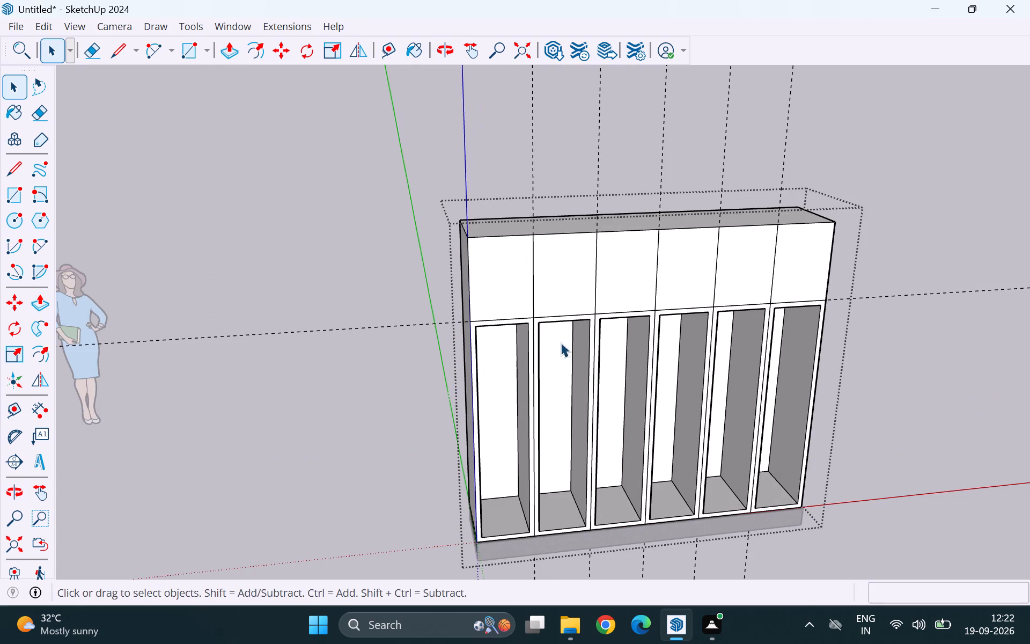
Offset the edges of the first upper compartment face, nearest the origin, inward by about 1 1/4".
middle_drag(561, 342, 506, 351)
scroll(481, 264, up, 4)
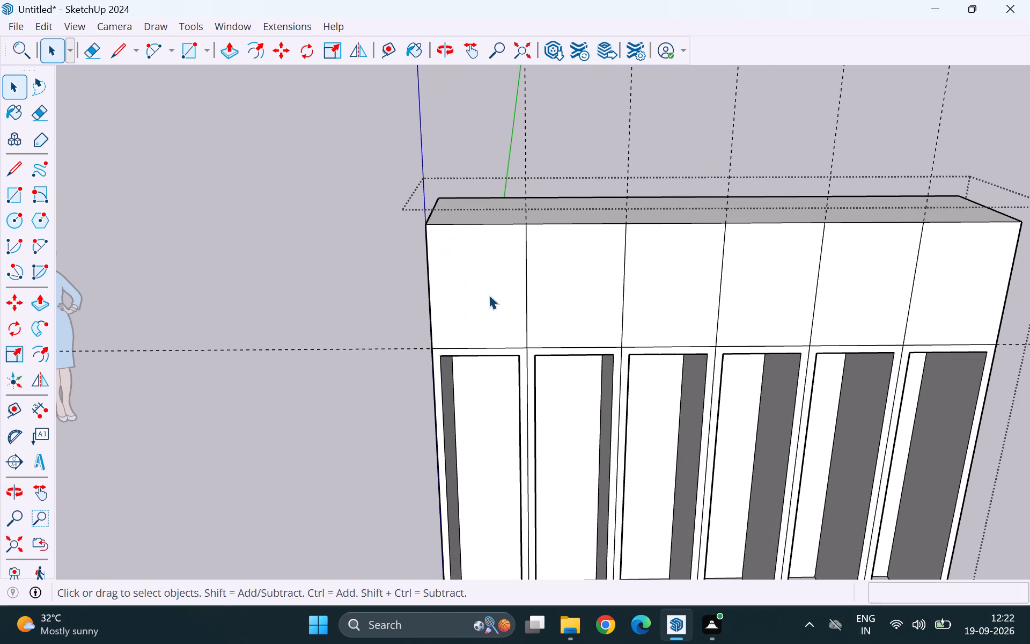
click(488, 295)
key(f)
click(519, 286)
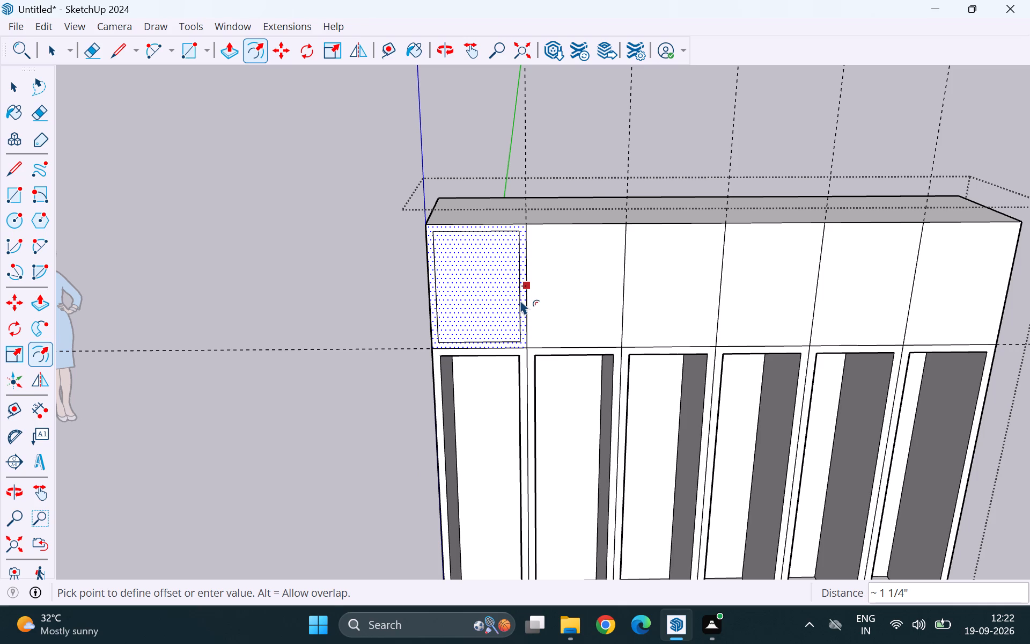
click(520, 300)
key(space)
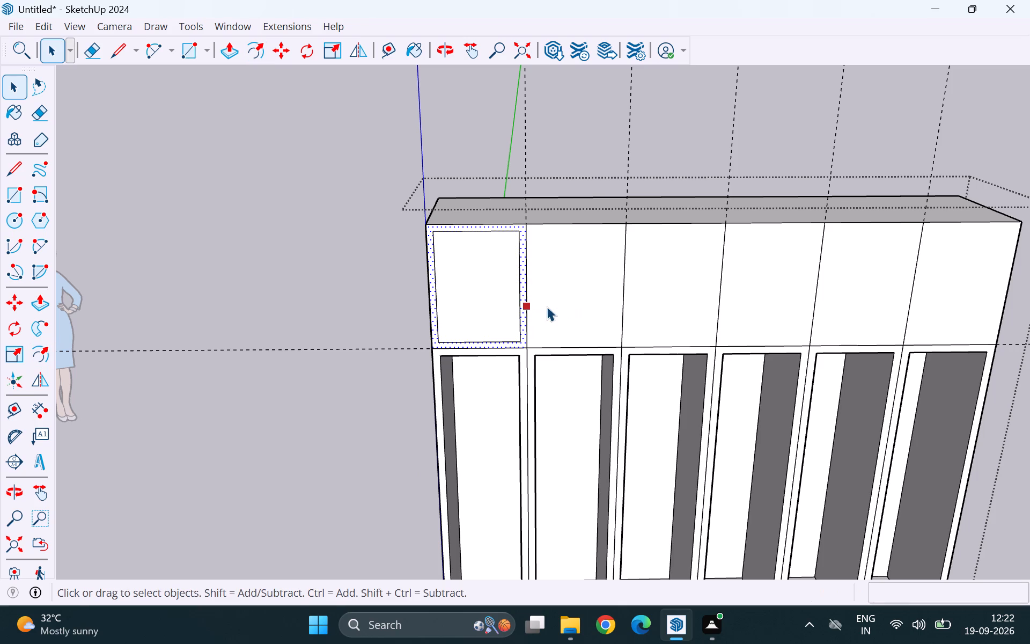
key(space)
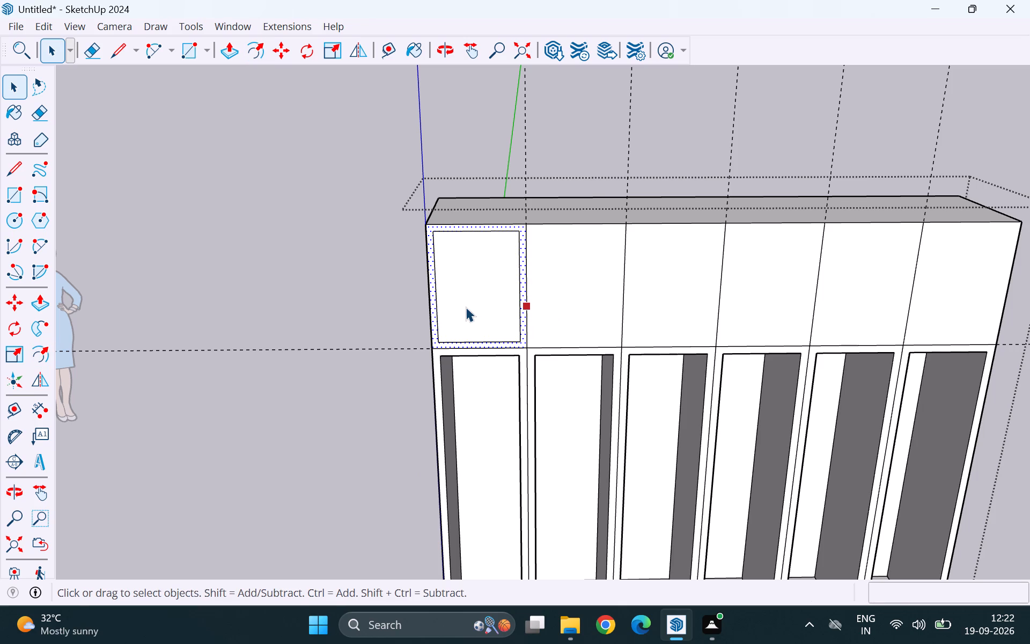
key(Escape)
double_click(476, 301)
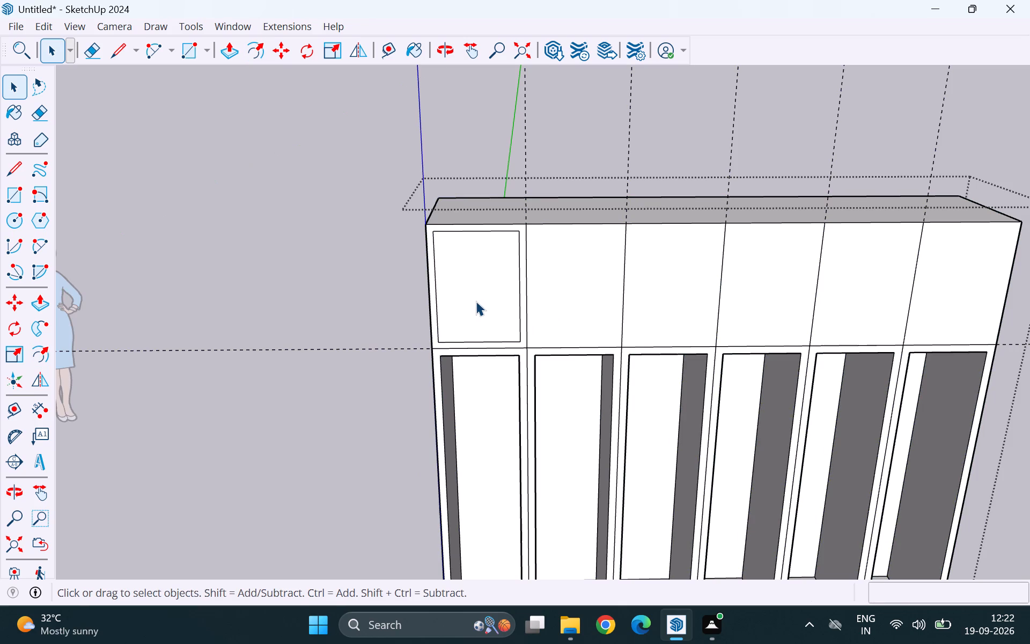
Repeat the same inward offset of about 1 1/4" on the other five upper compartment faces.
key(f)
double_click(577, 303)
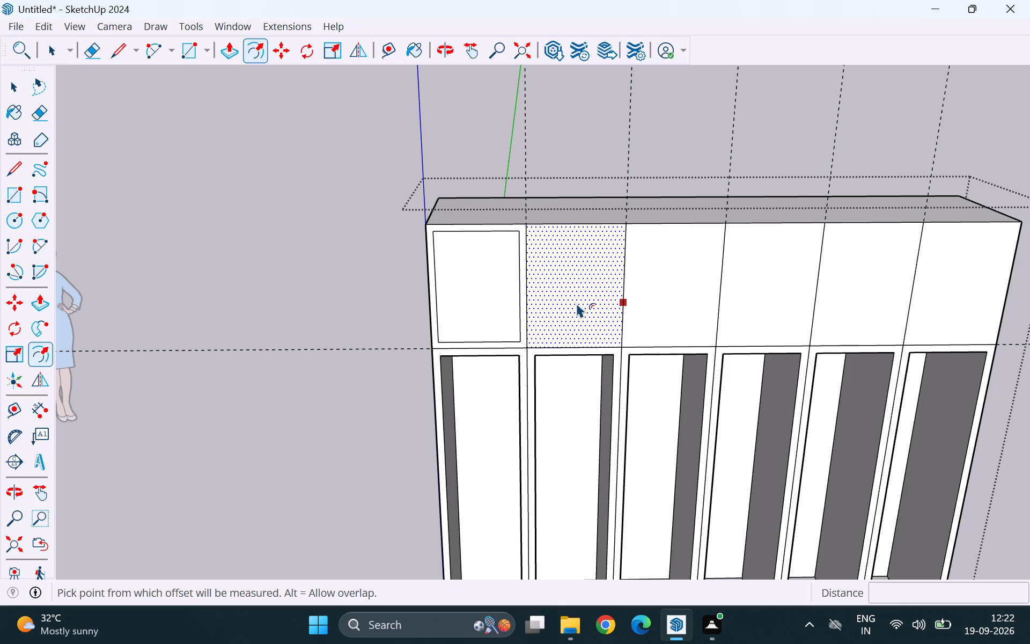
double_click(666, 302)
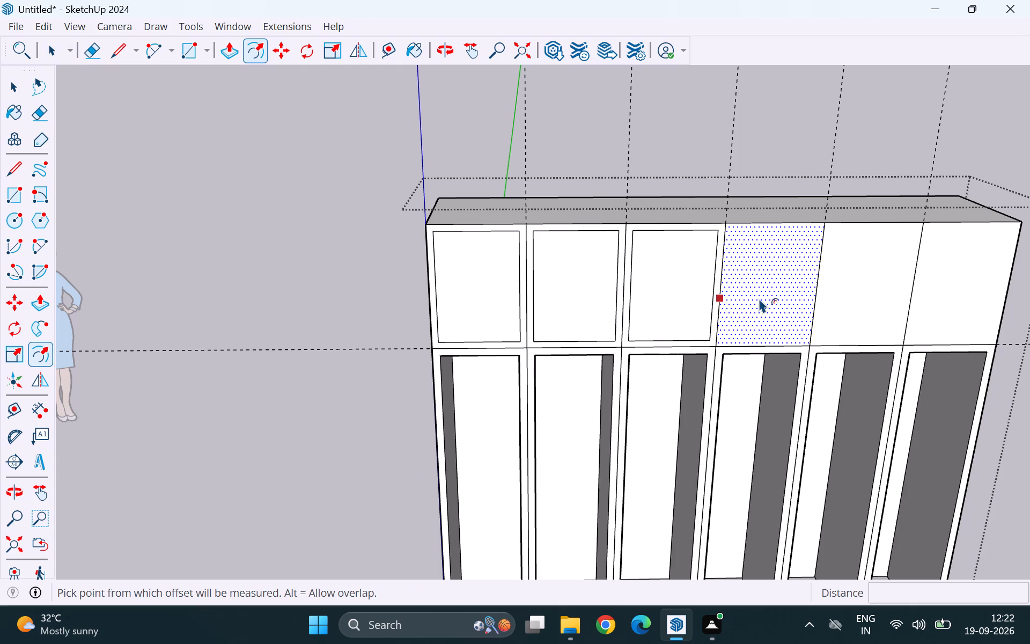
double_click(759, 298)
double_click(848, 296)
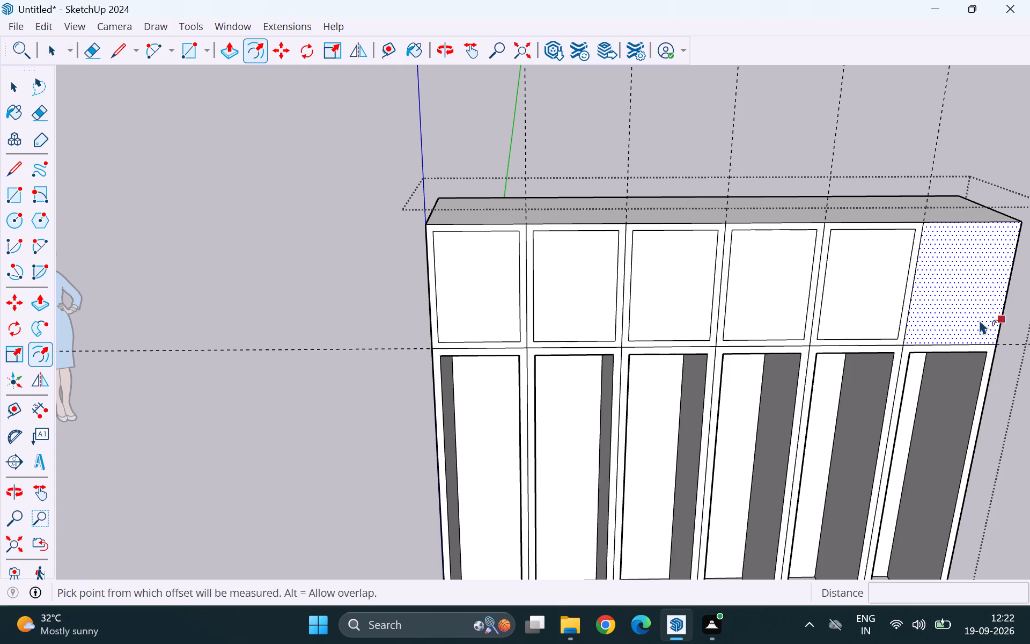
double_click(961, 309)
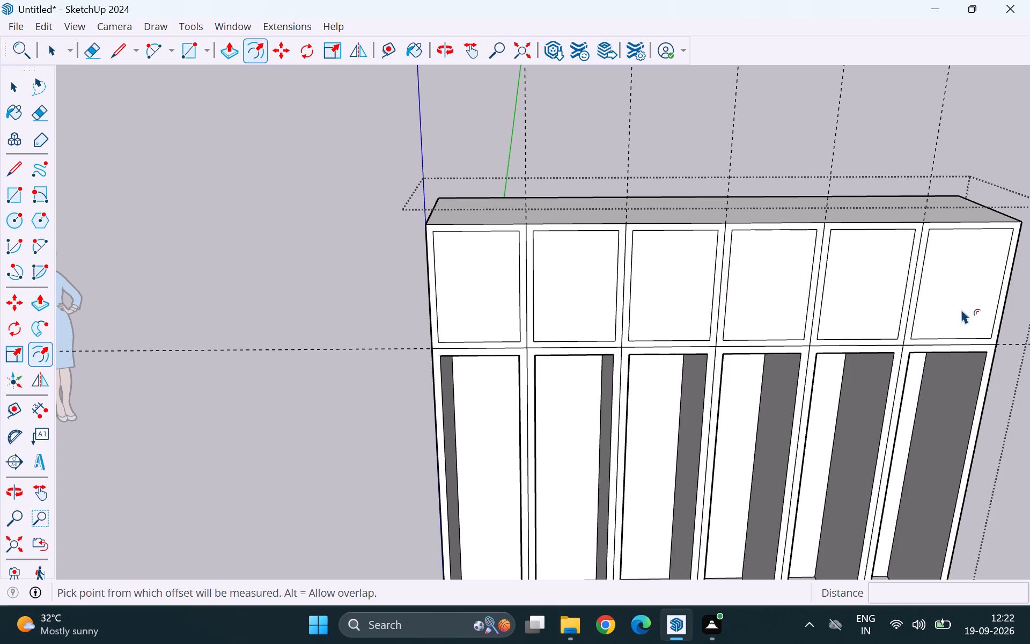
key(space)
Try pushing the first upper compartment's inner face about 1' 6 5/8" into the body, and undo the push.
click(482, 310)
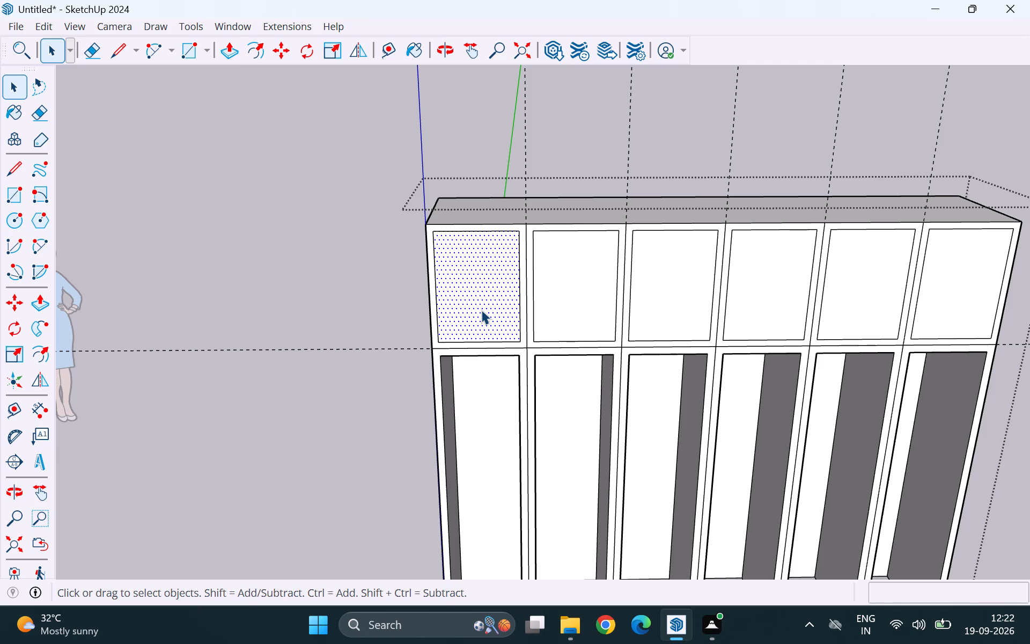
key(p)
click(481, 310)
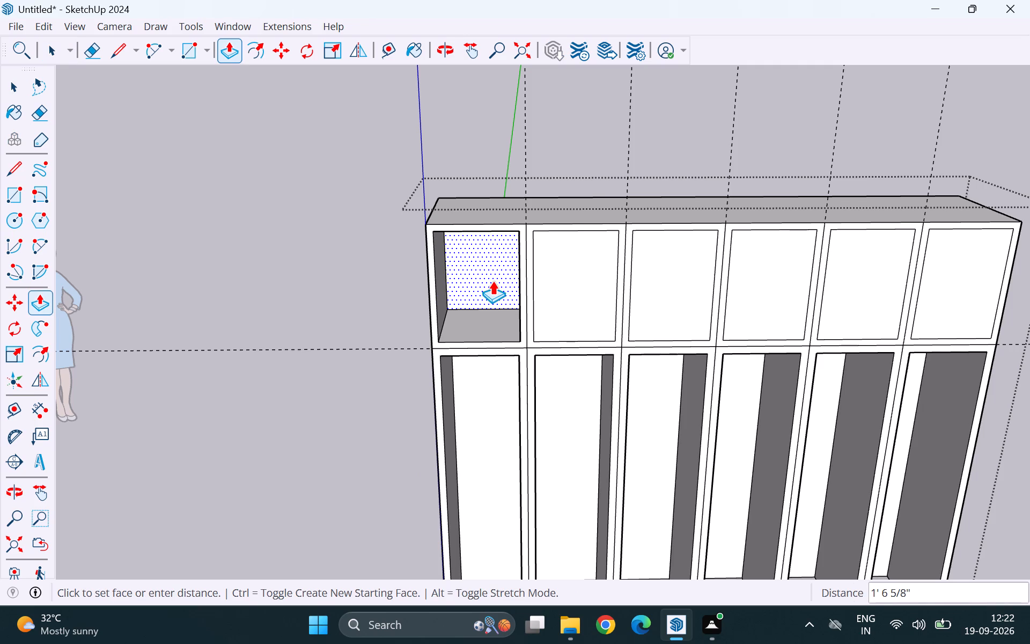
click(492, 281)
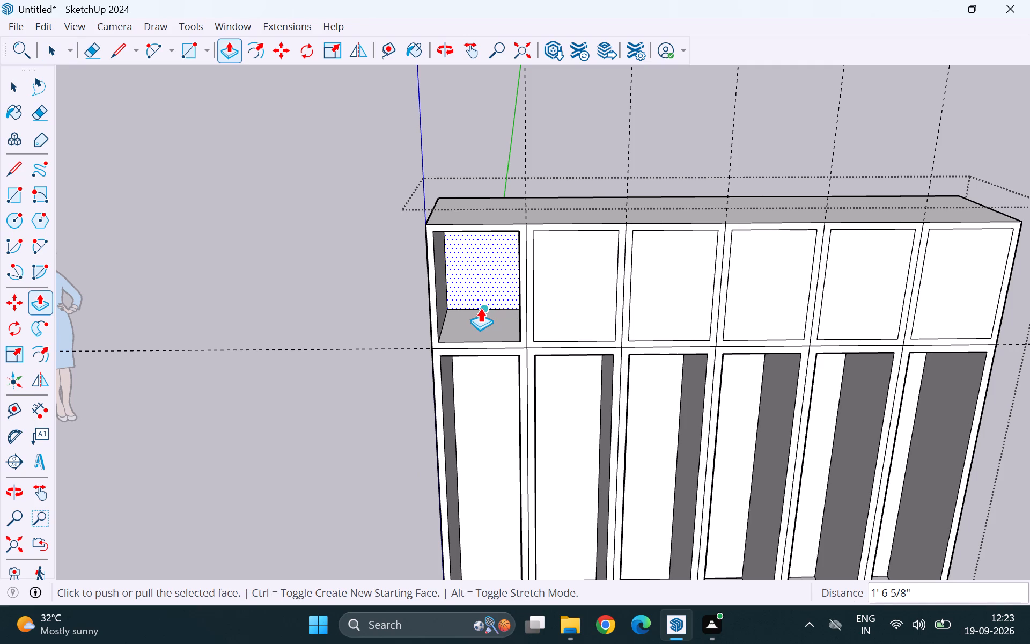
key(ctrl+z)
Push the inner face of the first upper compartment, nearest the origin, 1' 10" into the body.
click(480, 308)
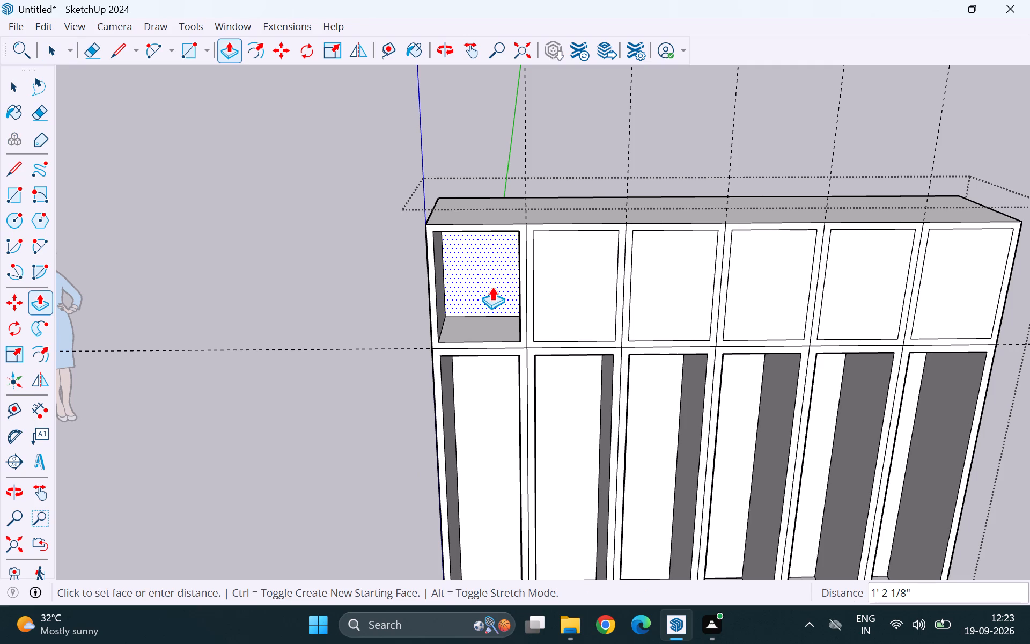
key(1)
text('10)
key(Return)
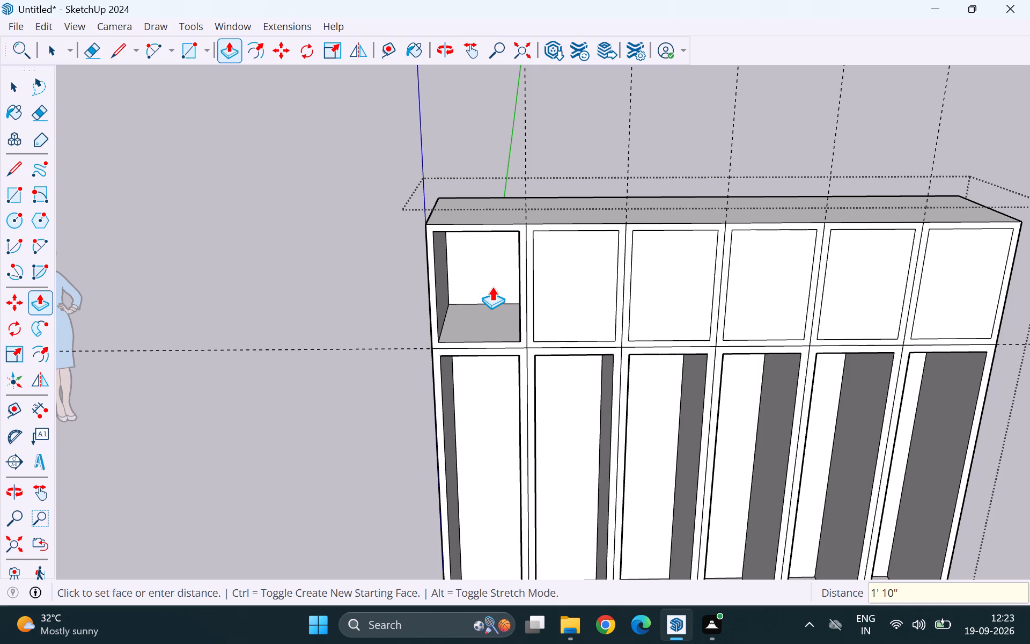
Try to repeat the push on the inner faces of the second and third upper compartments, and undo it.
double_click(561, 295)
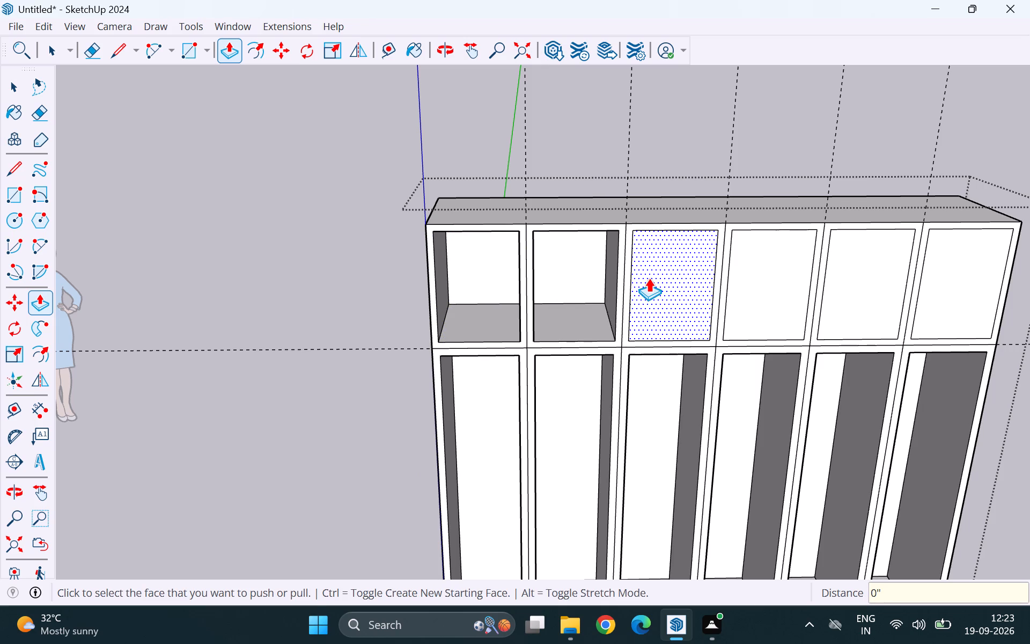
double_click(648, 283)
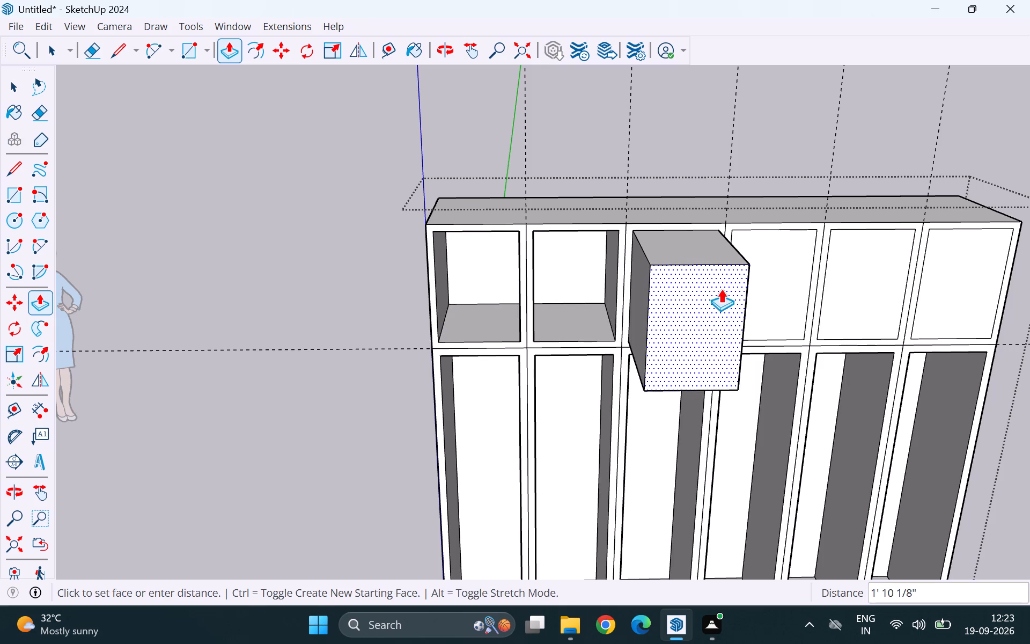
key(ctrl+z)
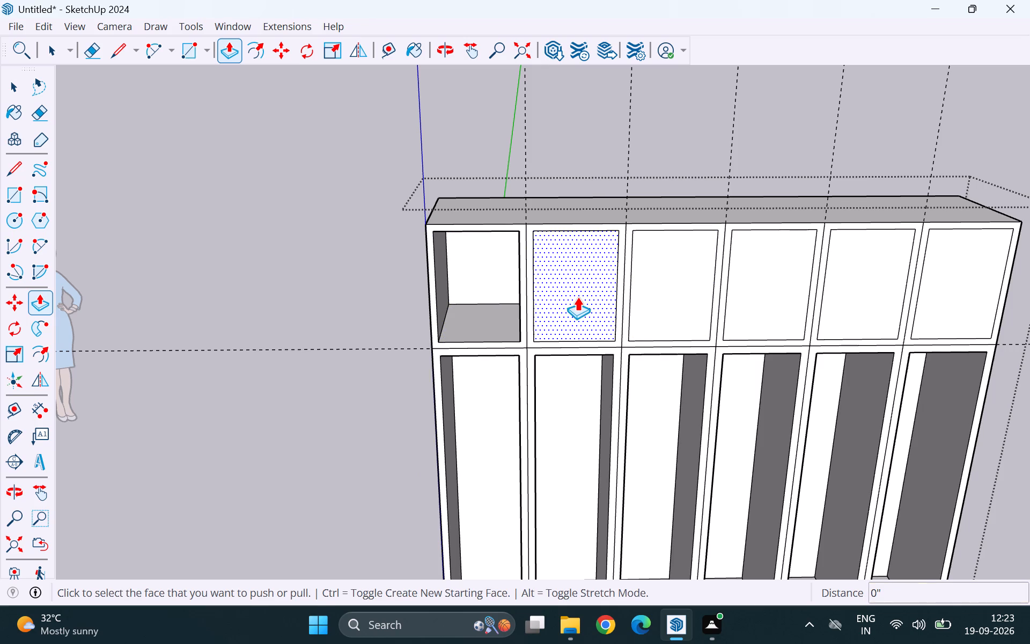
Push the inner face of the second upper compartment 1' 10" into the body.
click(577, 297)
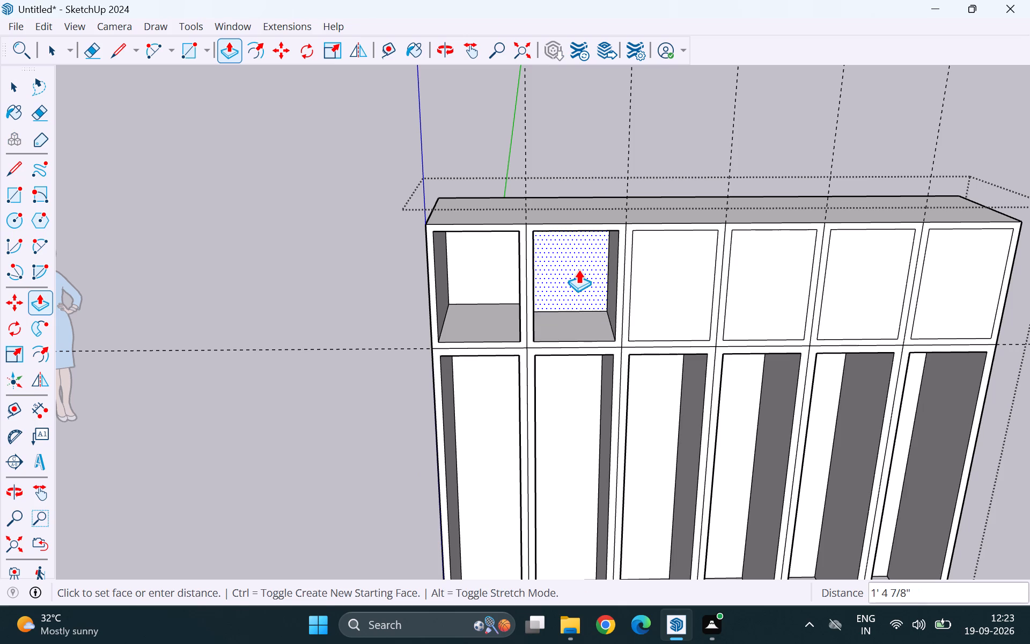
text(1'10)
key(Return)
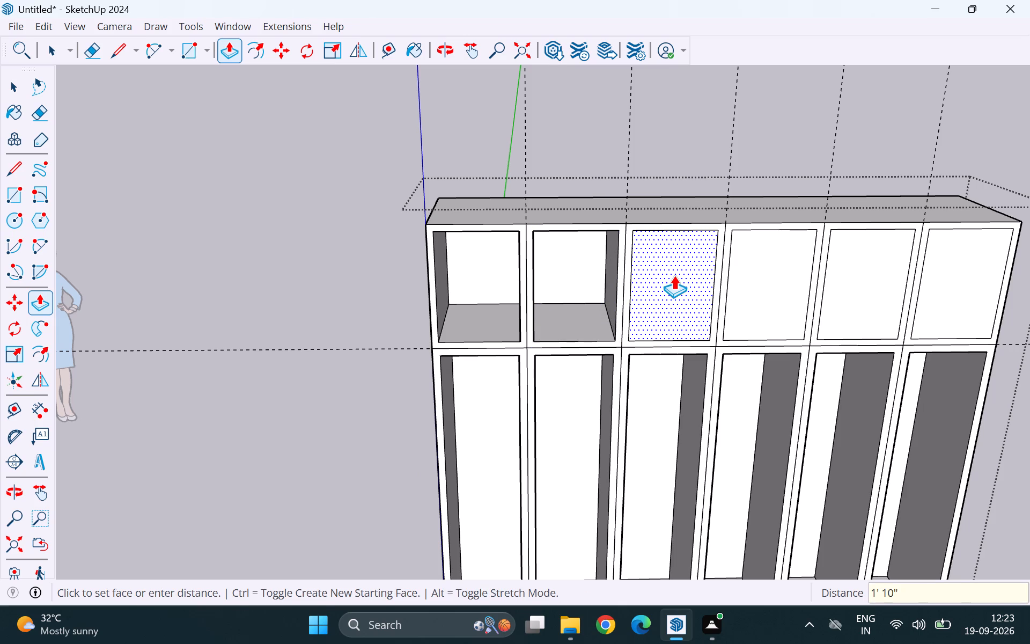
Repeat the 1' 10" push on the inner faces of the remaining four upper compartments.
double_click(674, 275)
double_click(751, 281)
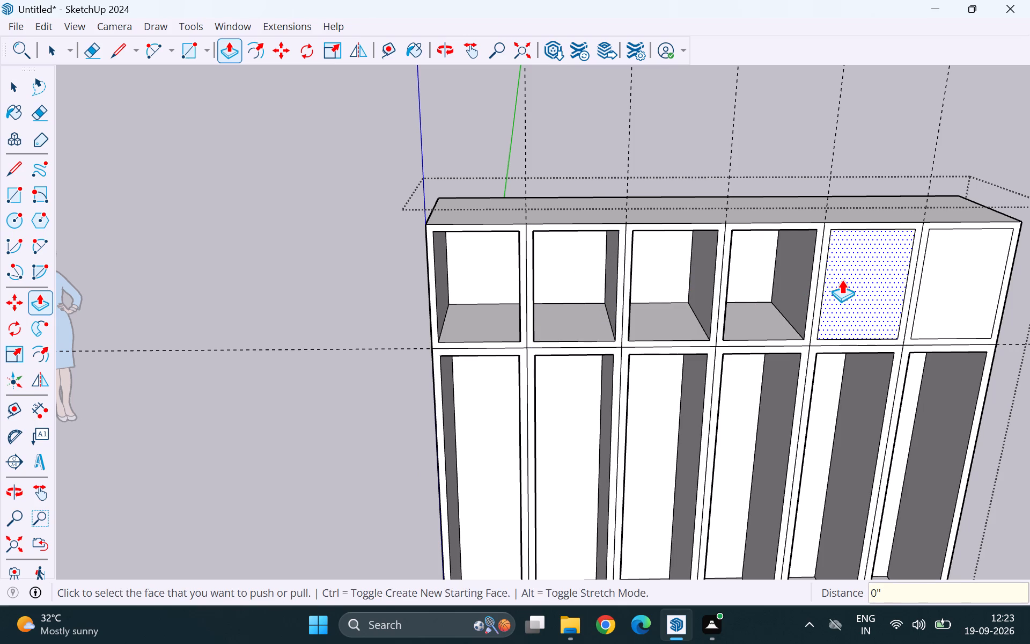
double_click(842, 280)
double_click(938, 278)
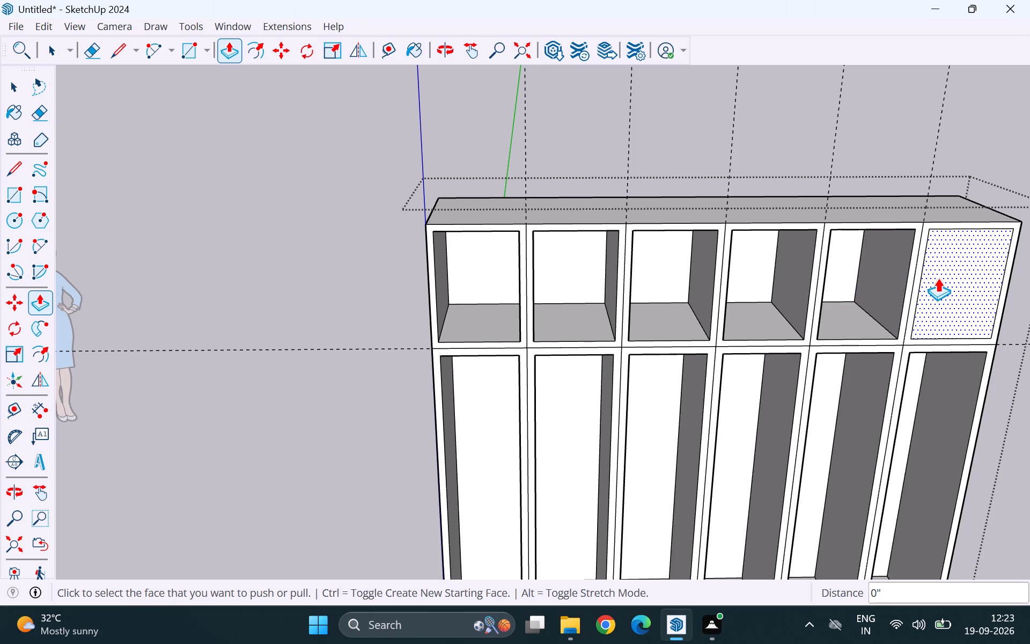
key(space)
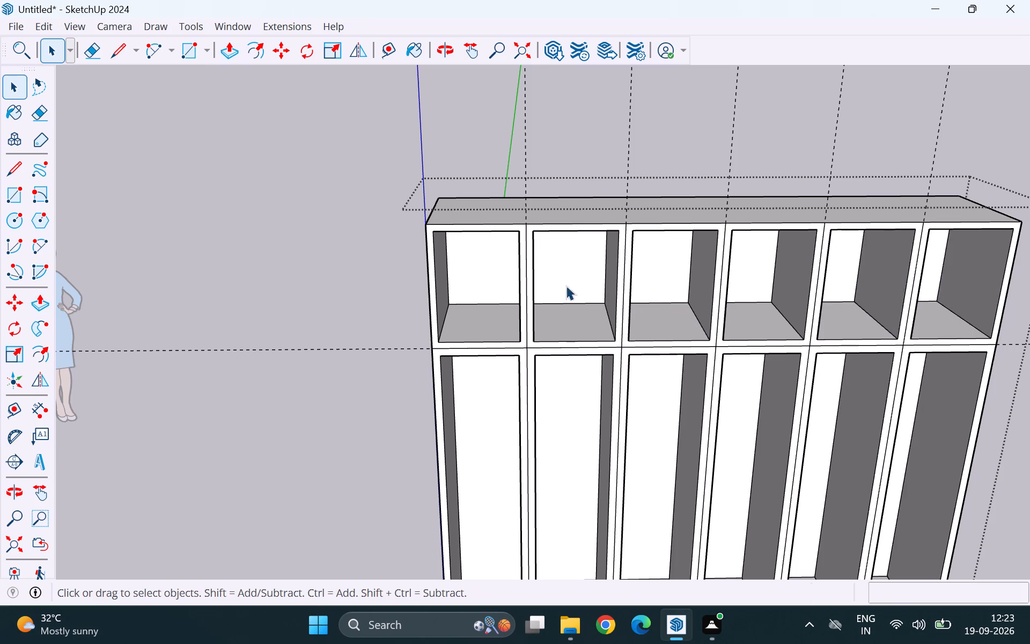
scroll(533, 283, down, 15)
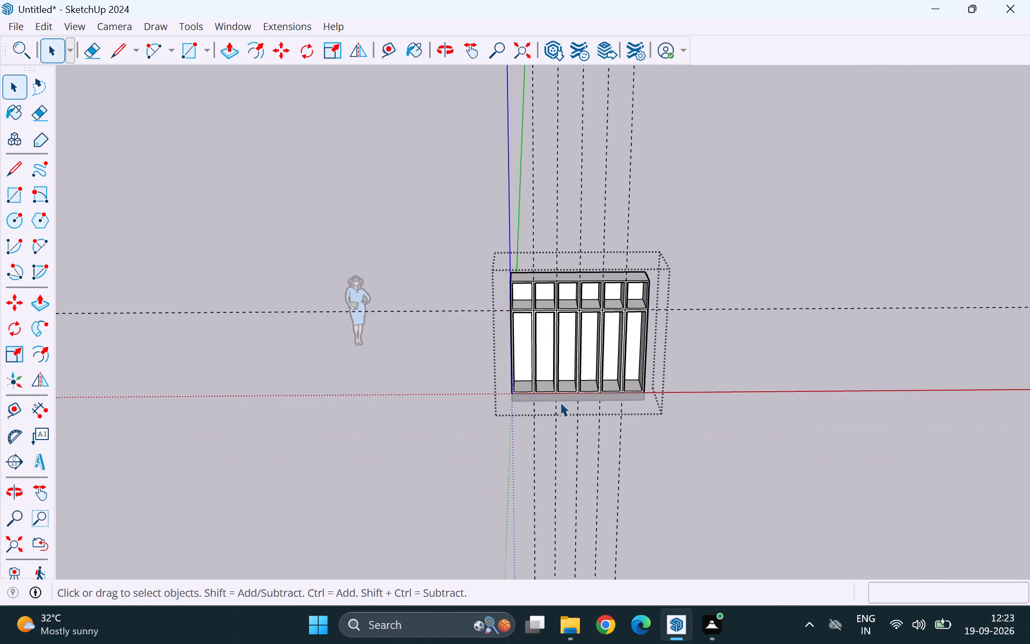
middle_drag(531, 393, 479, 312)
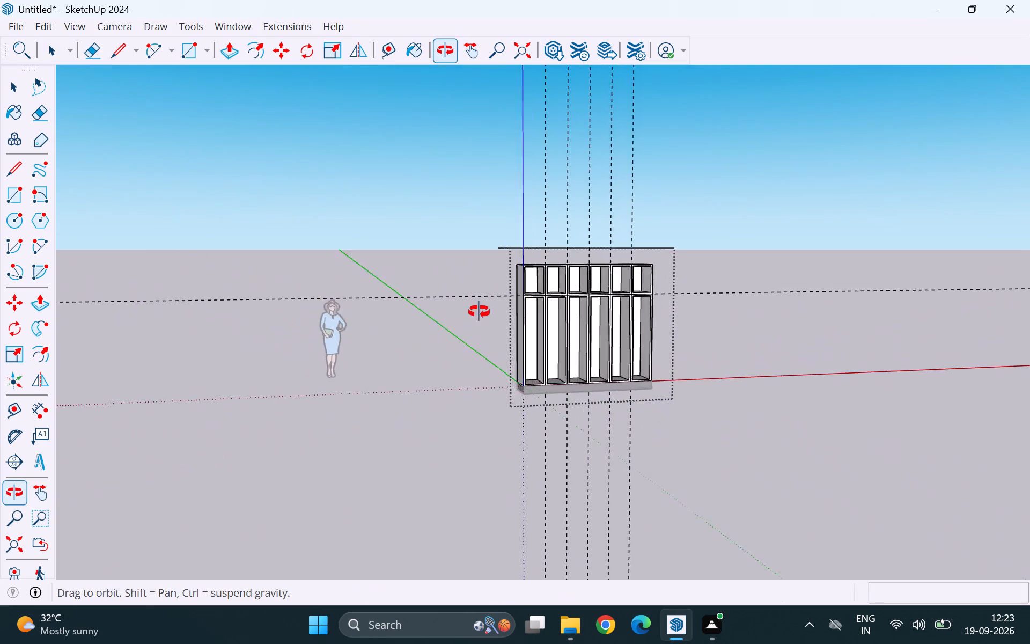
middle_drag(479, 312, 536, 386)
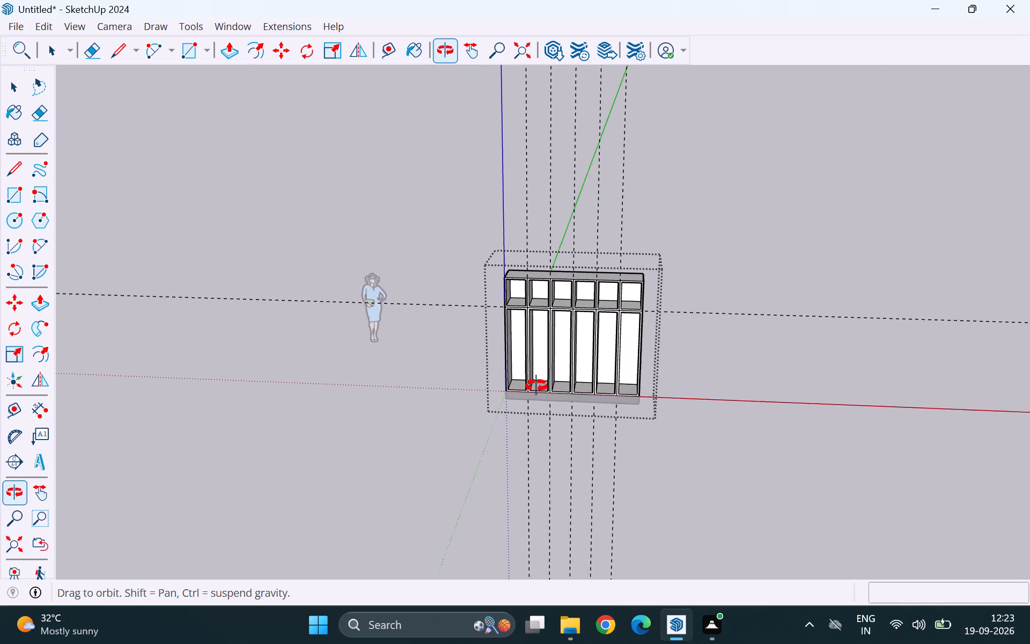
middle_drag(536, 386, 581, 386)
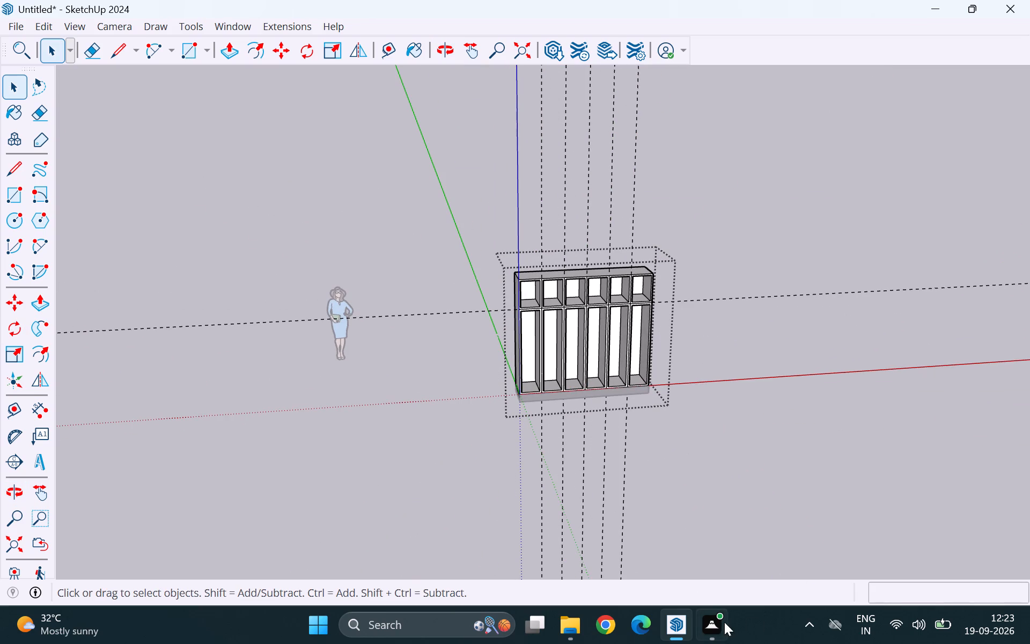
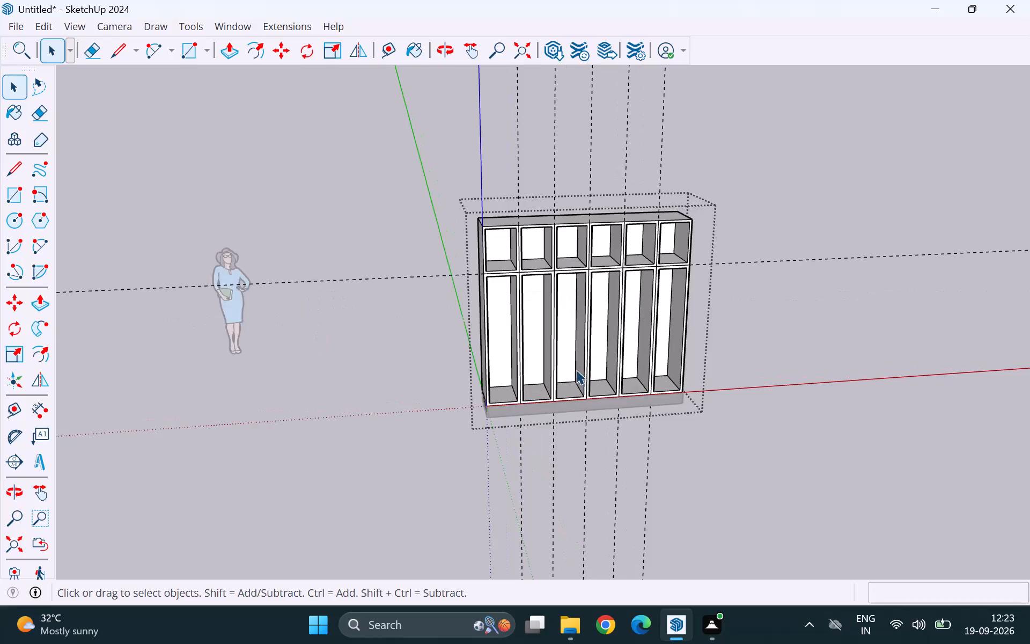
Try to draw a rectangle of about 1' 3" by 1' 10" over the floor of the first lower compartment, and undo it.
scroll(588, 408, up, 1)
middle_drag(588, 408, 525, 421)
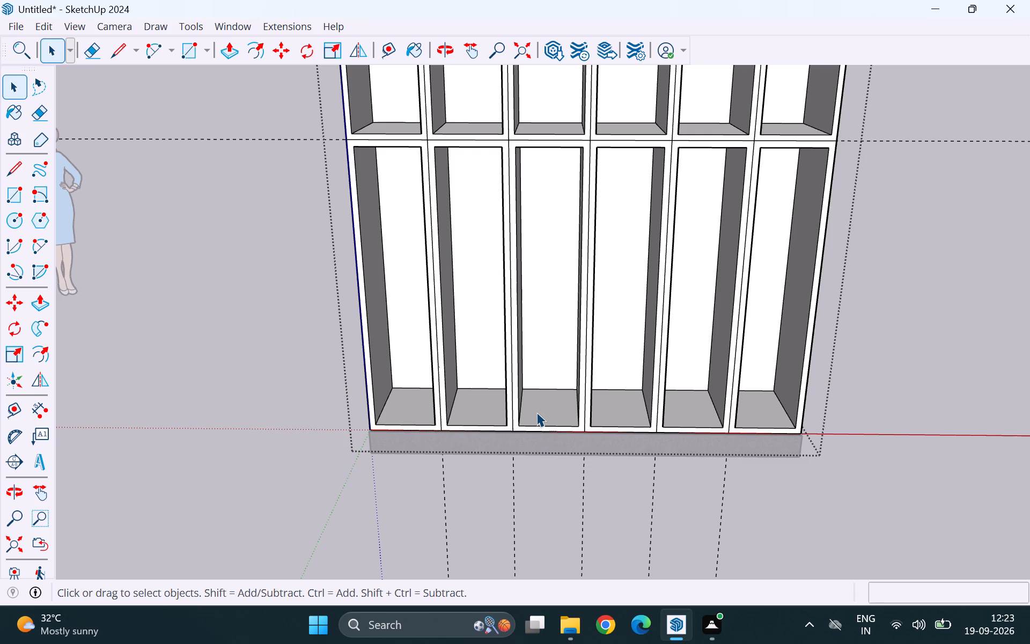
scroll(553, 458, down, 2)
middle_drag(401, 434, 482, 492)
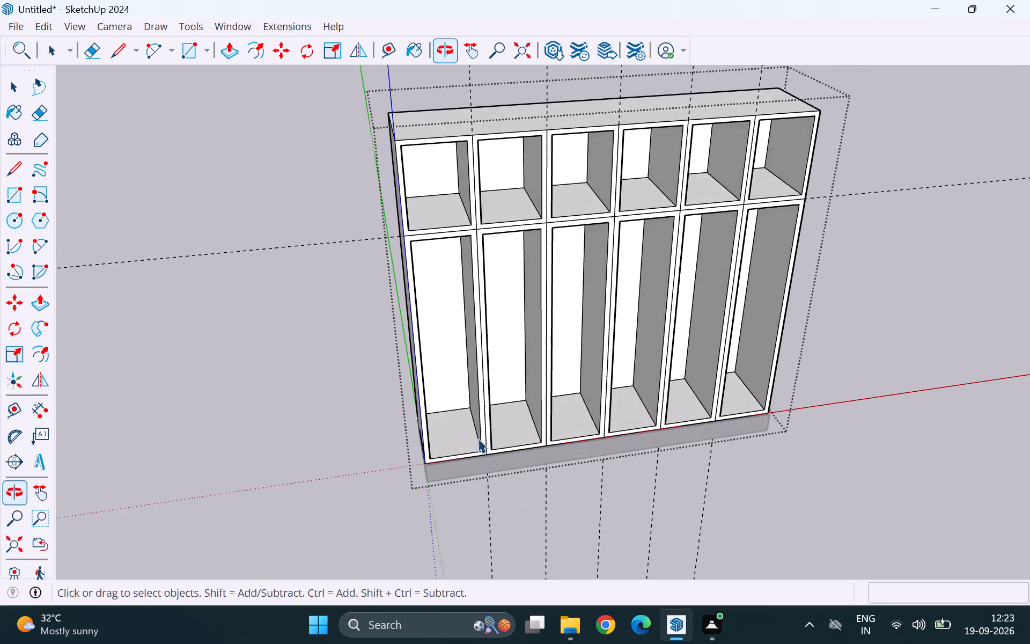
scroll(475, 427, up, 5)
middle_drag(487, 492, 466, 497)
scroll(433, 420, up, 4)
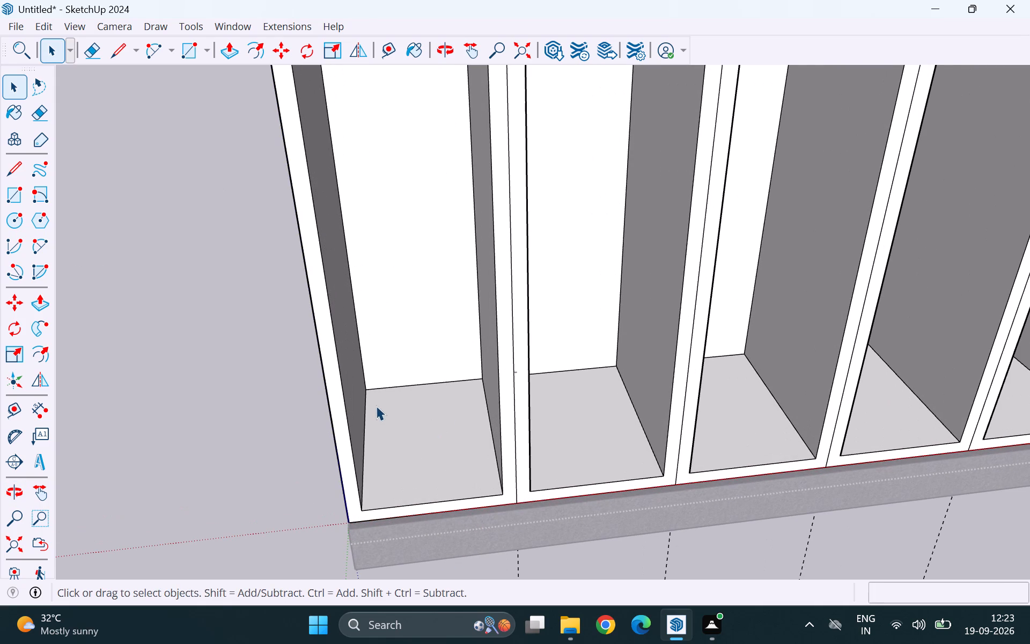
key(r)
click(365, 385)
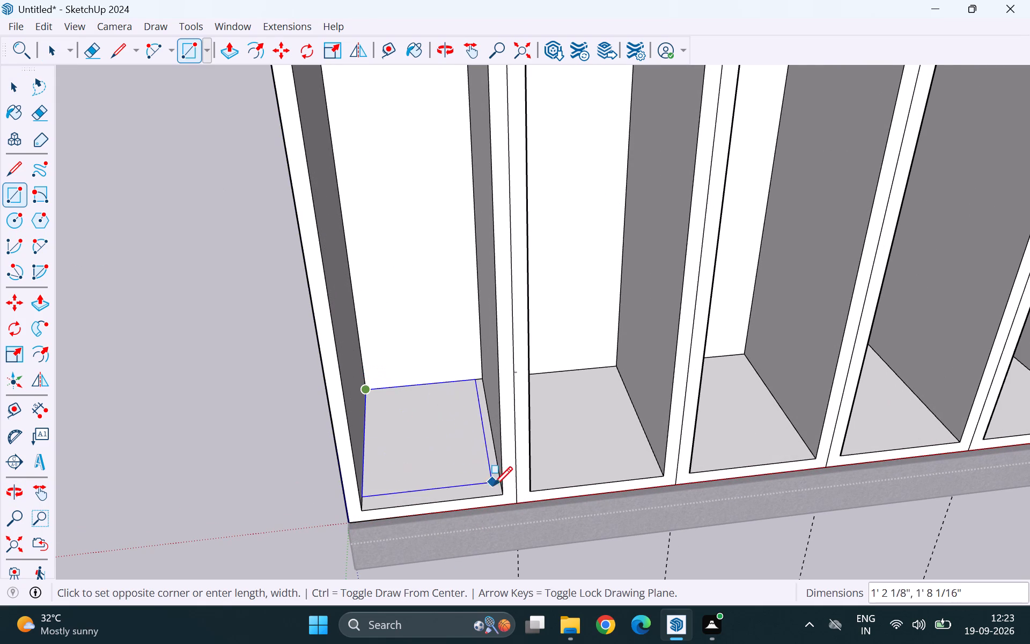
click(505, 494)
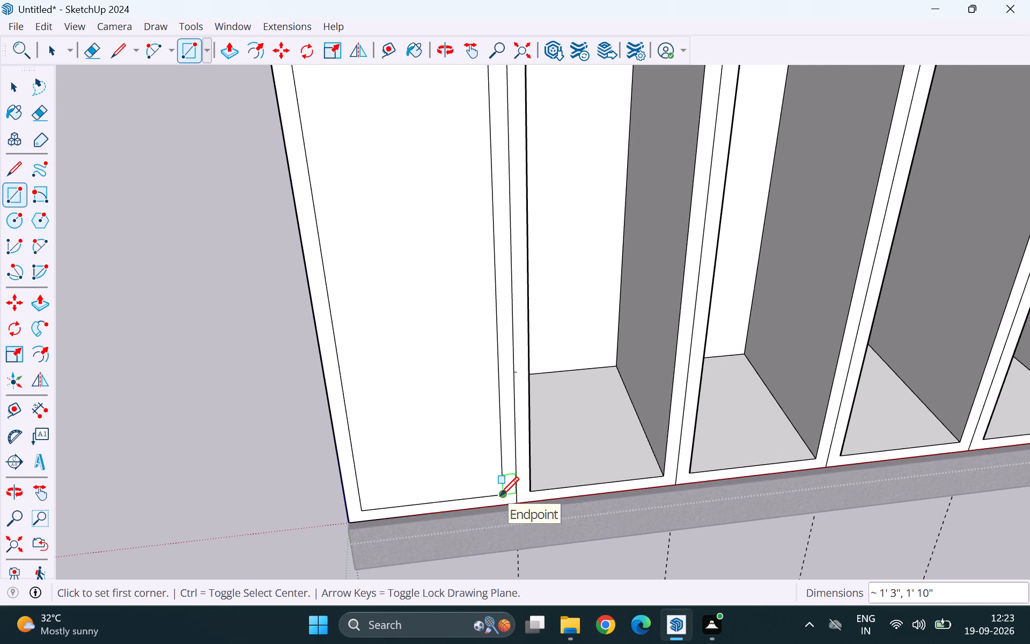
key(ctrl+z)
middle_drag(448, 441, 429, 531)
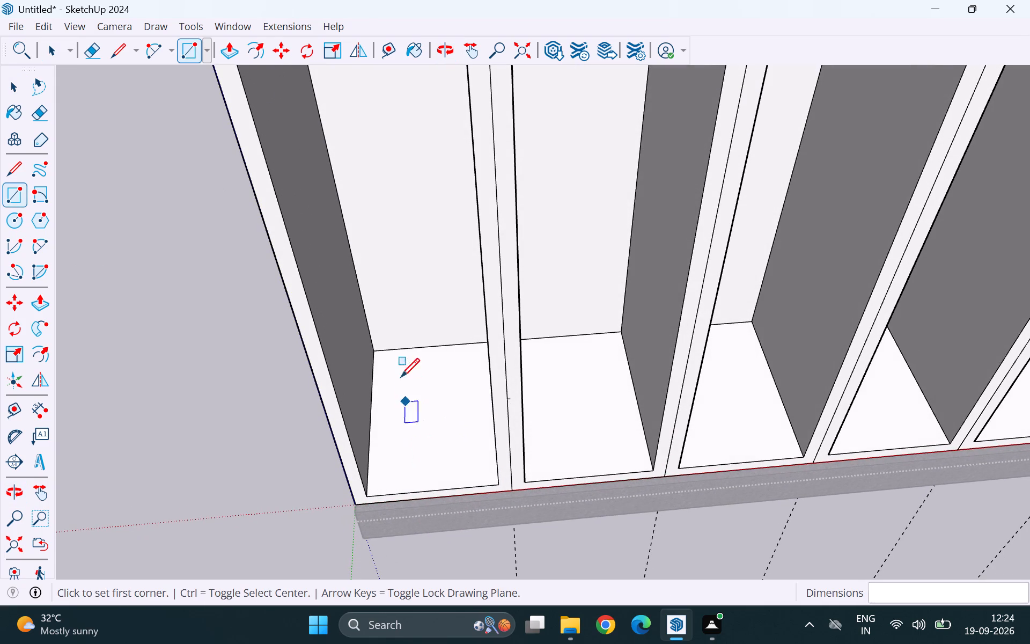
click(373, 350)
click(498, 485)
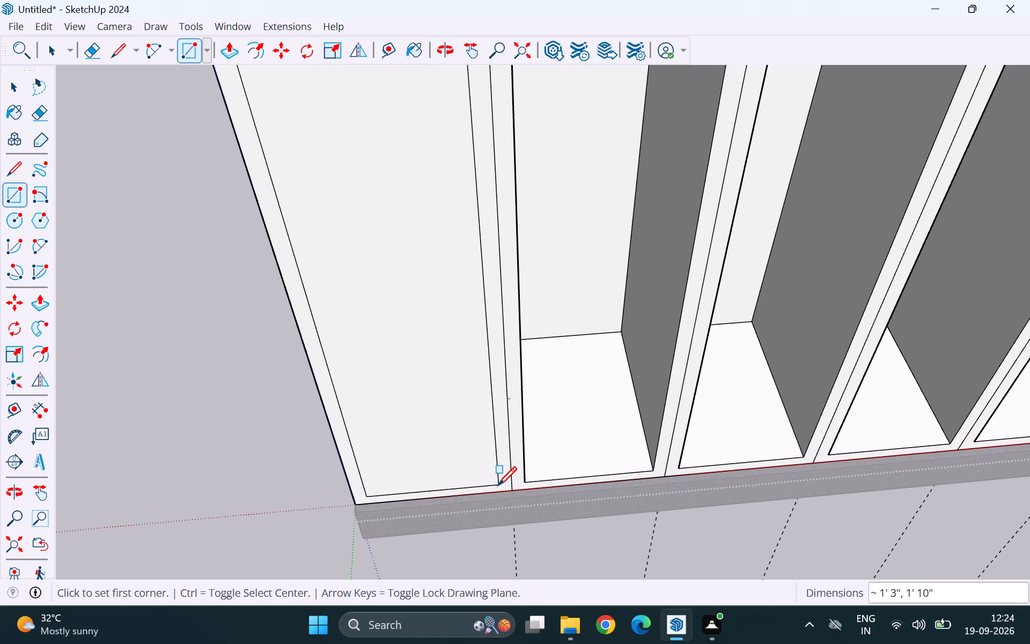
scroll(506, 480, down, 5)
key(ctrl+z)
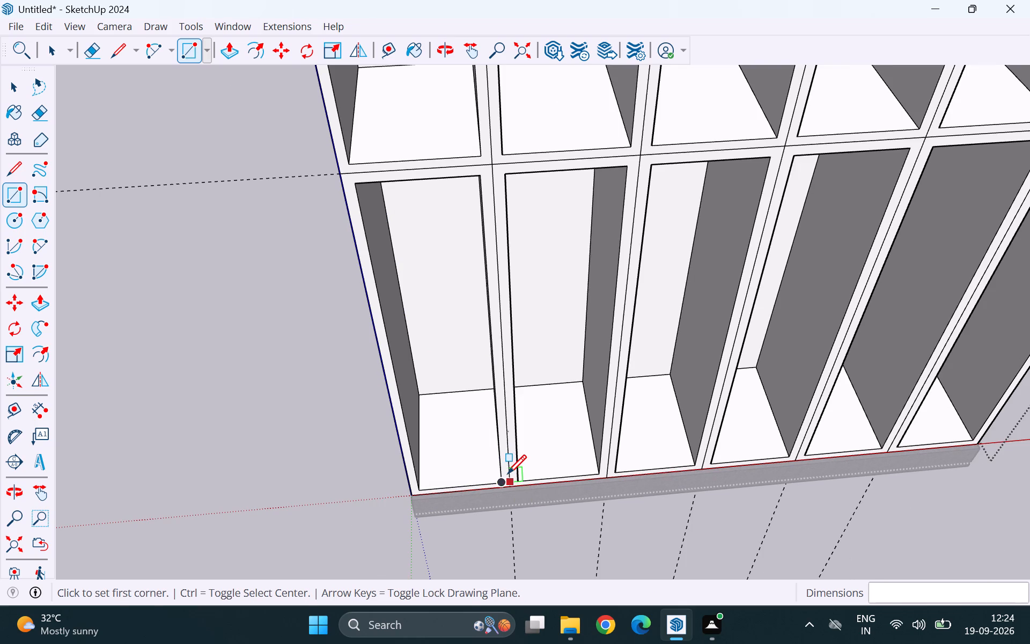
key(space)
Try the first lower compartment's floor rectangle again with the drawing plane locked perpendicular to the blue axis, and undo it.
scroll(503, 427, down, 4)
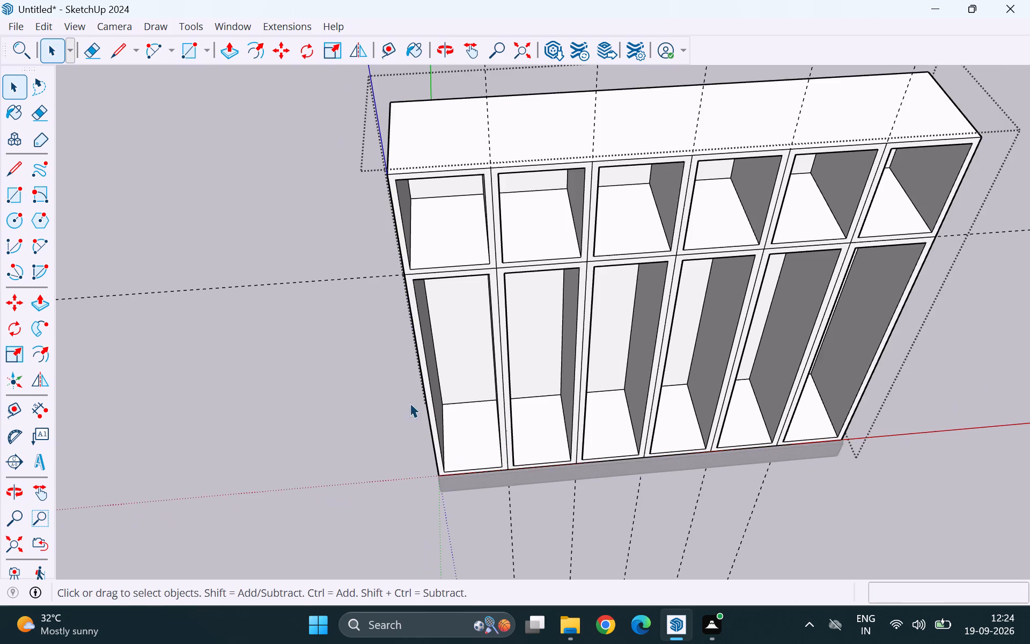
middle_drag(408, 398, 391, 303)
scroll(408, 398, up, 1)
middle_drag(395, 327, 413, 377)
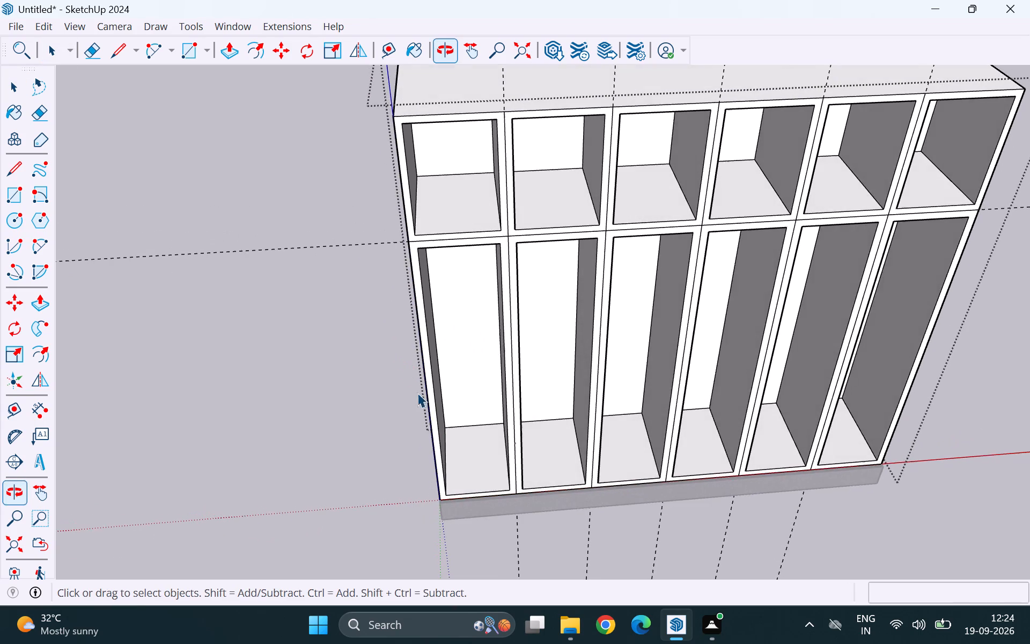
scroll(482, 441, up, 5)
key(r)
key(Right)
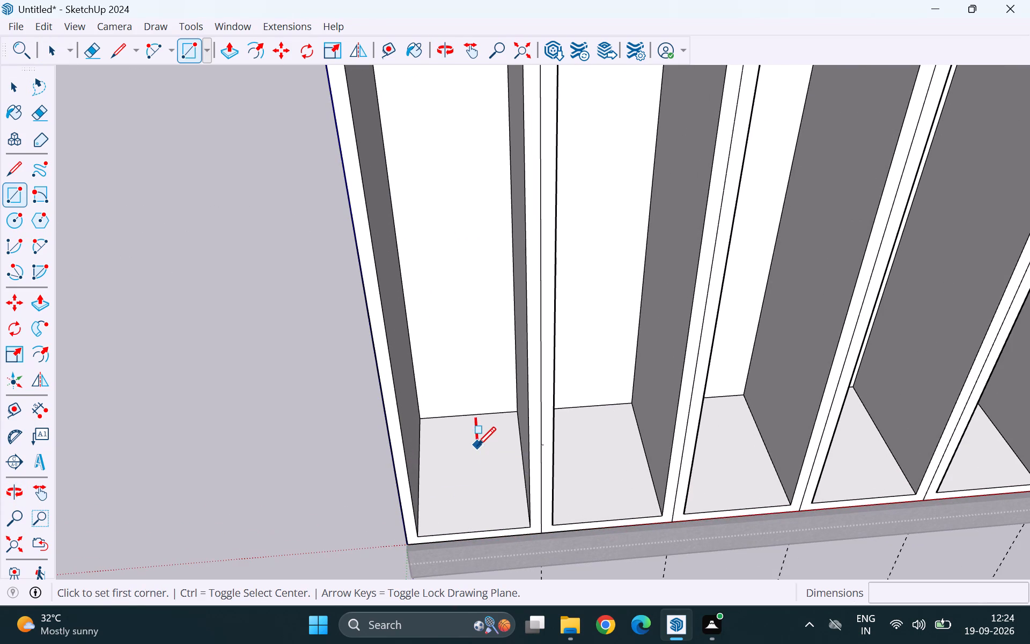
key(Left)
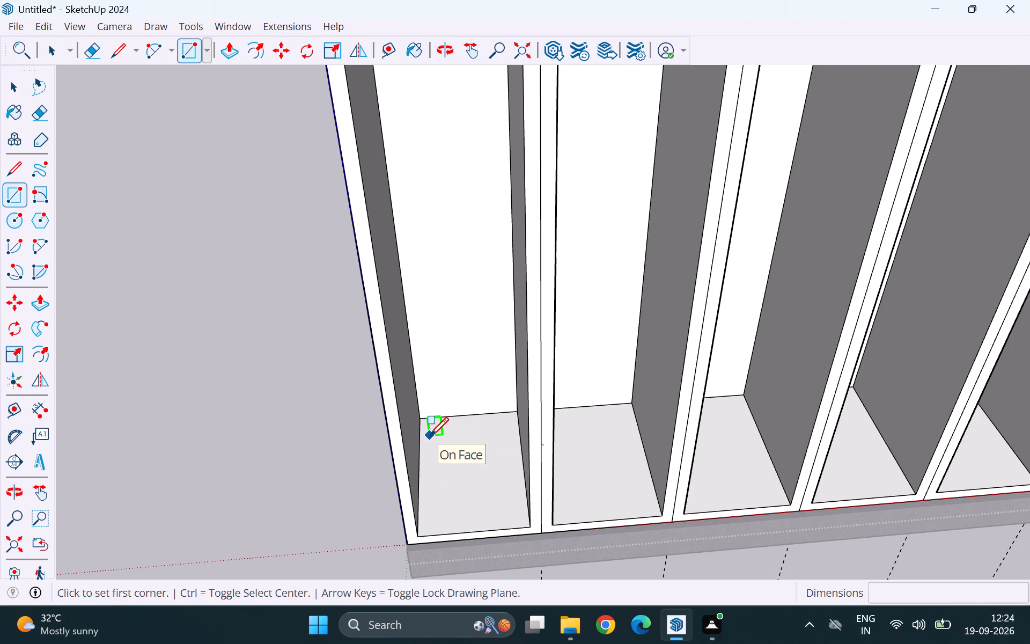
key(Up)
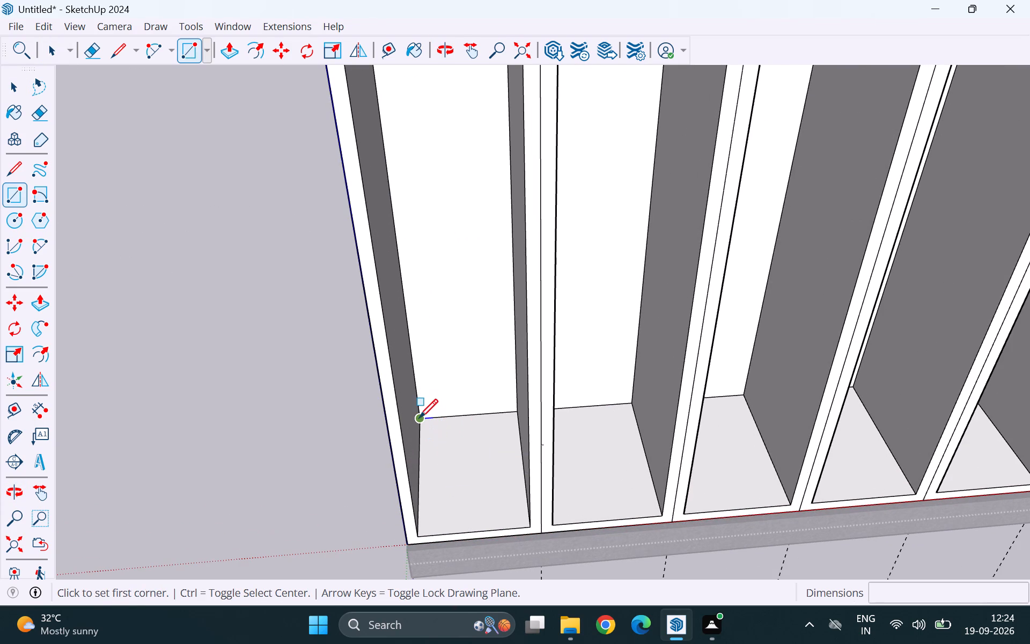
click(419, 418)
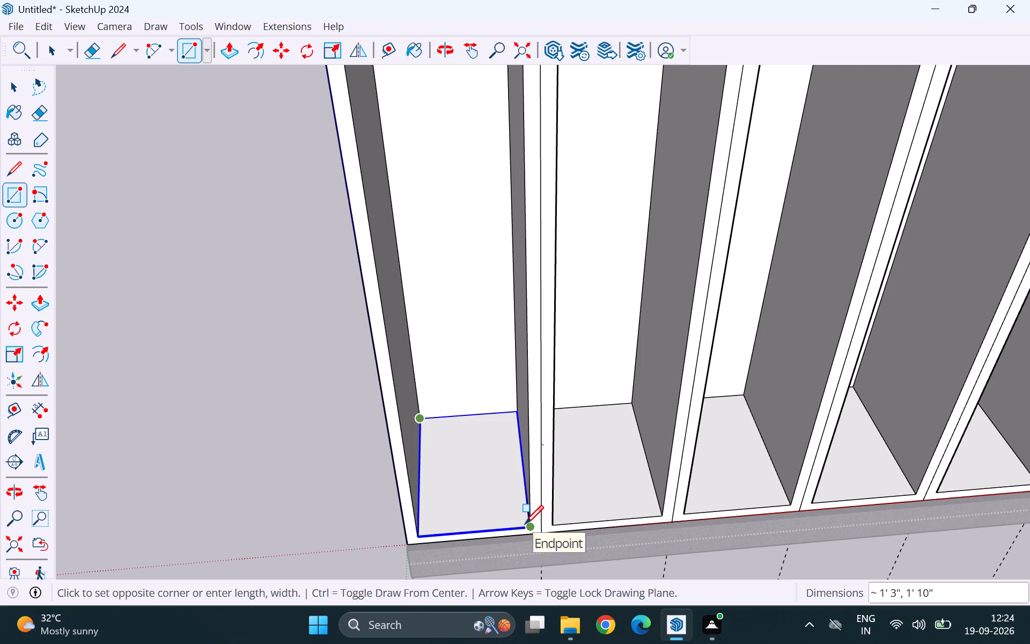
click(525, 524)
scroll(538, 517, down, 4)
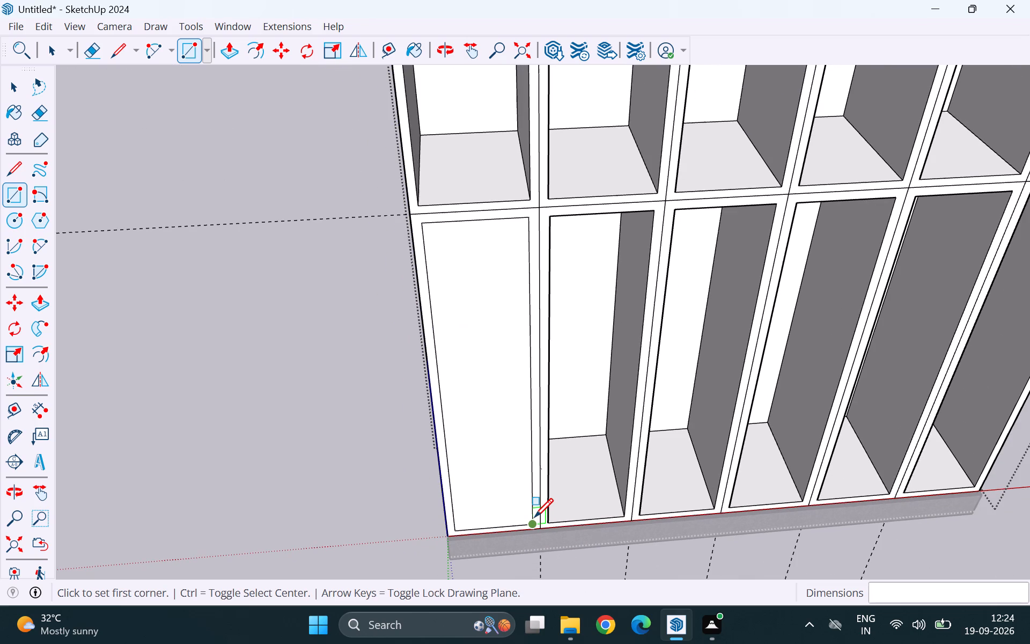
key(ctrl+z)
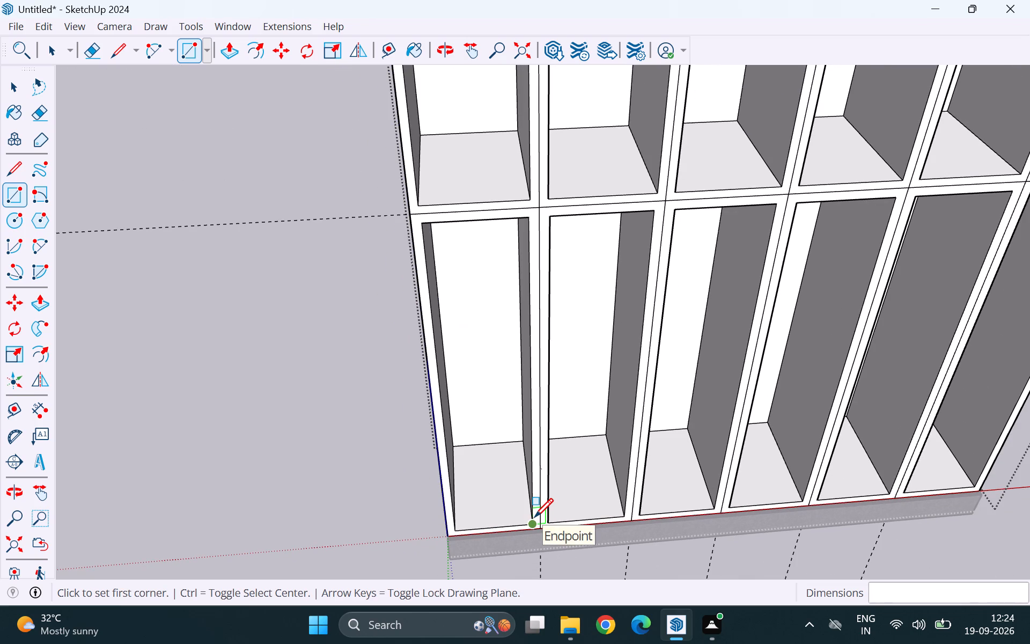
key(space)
Copy the first lower compartment's floor face with its edges vertically to the compartment's top, dividing the distance into three equal spaces with 3/.
click(503, 495)
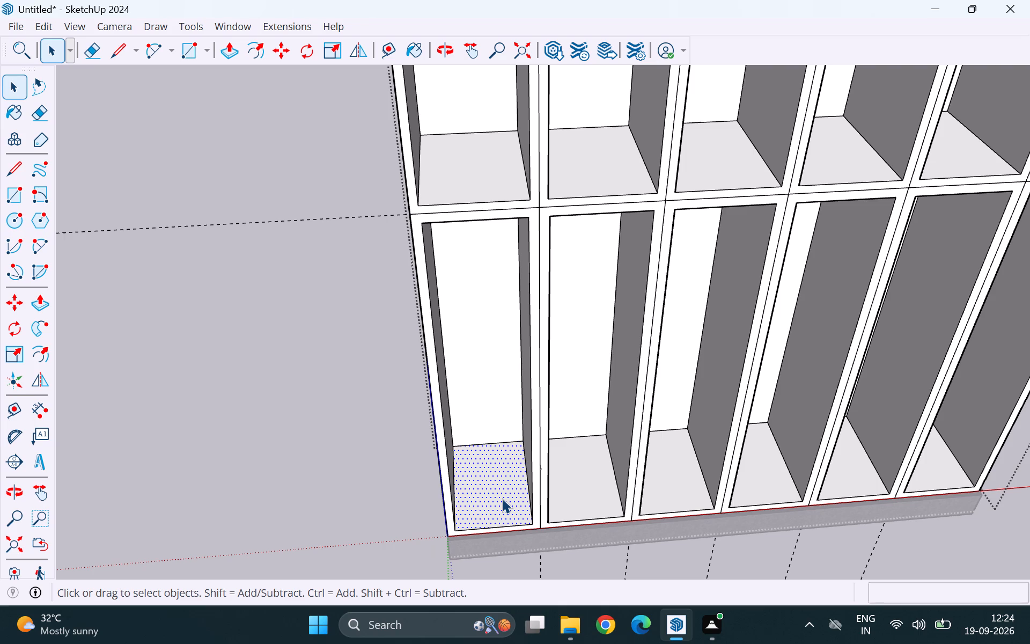
middle_drag(511, 547, 514, 519)
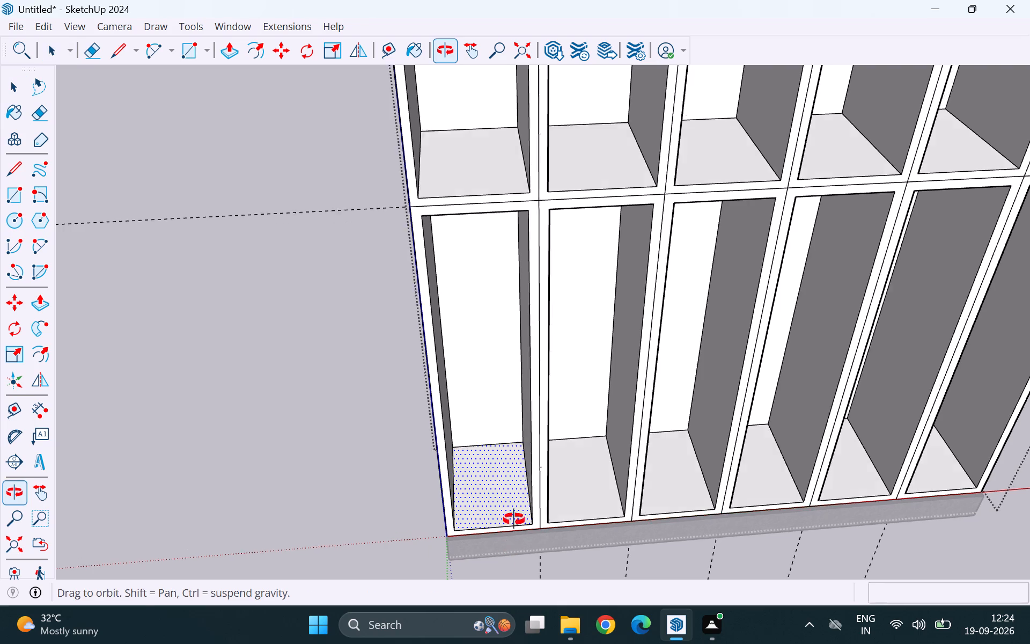
middle_drag(514, 519, 490, 499)
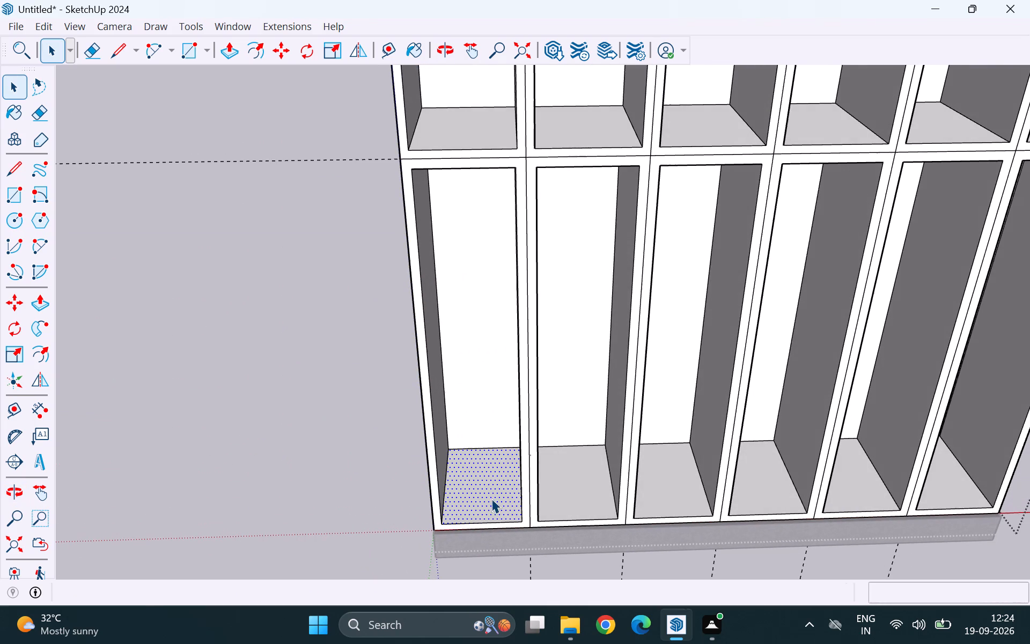
click(492, 496)
double_click(492, 496)
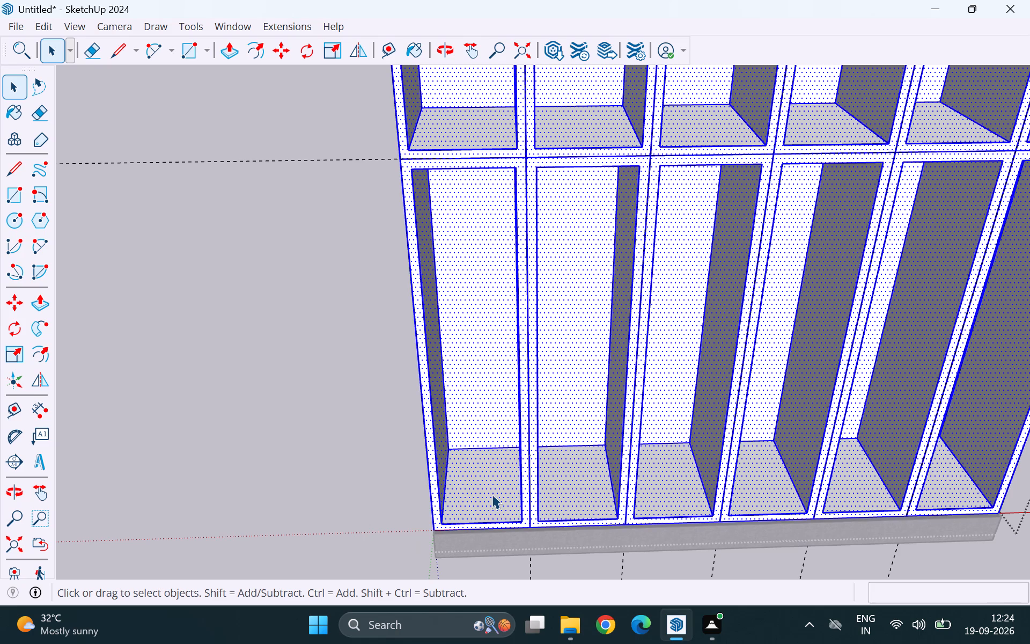
key(Escape)
double_click(482, 327)
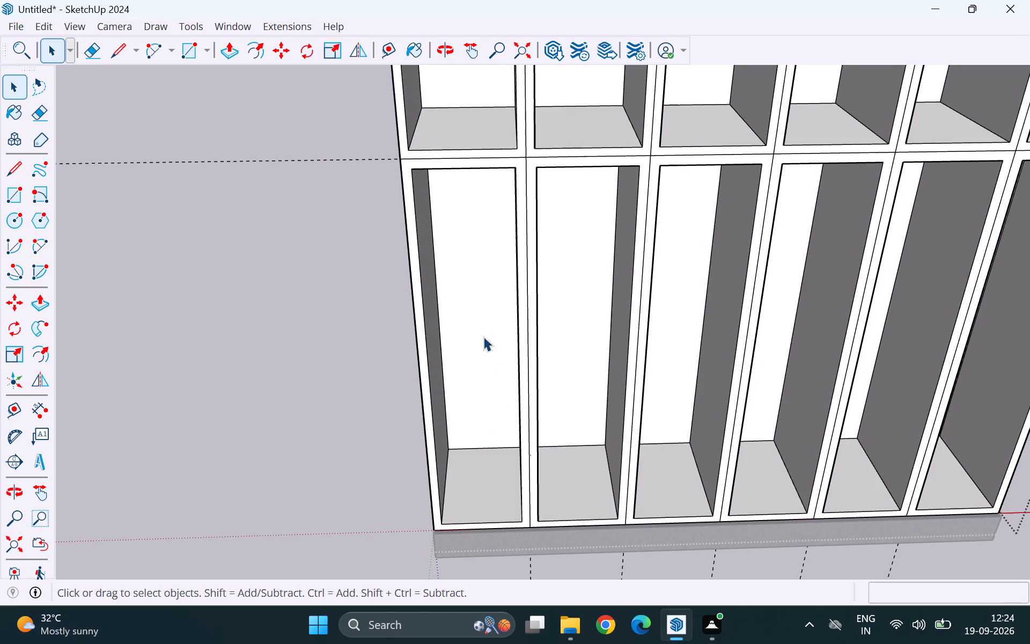
double_click(479, 474)
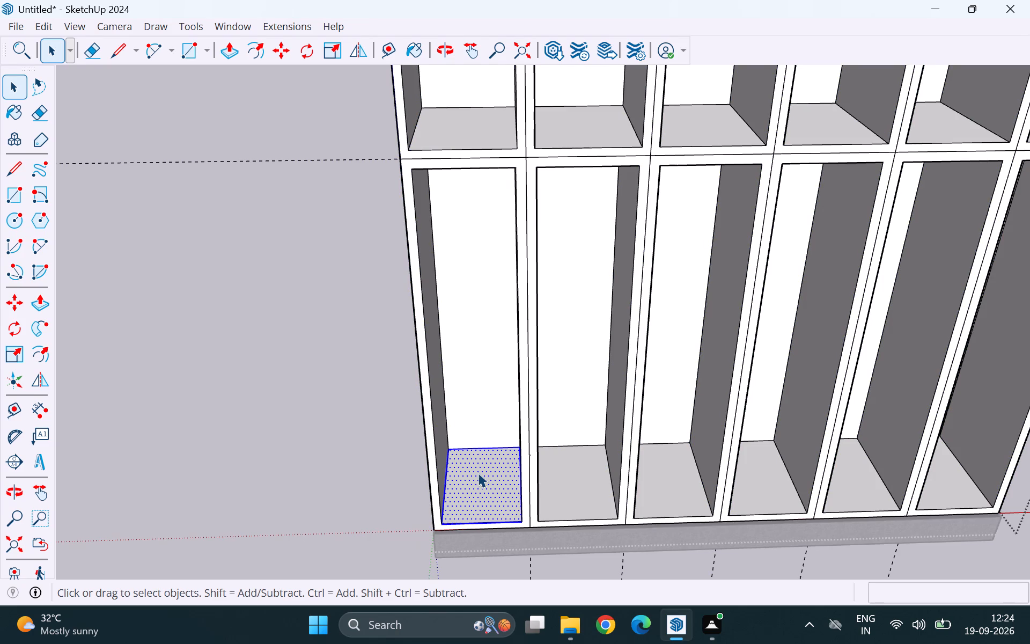
key(m)
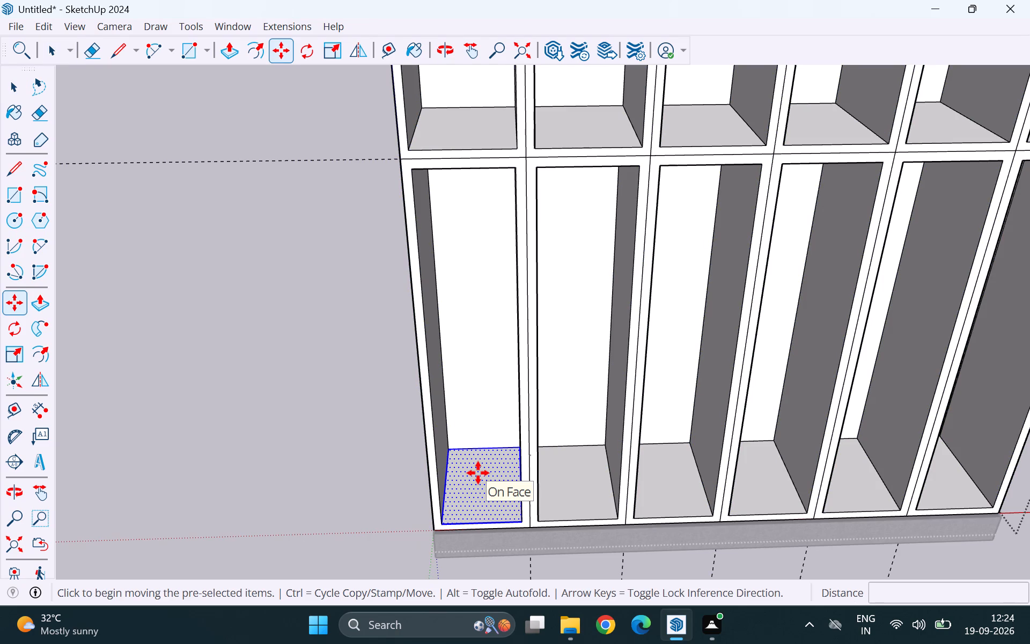
click(521, 522)
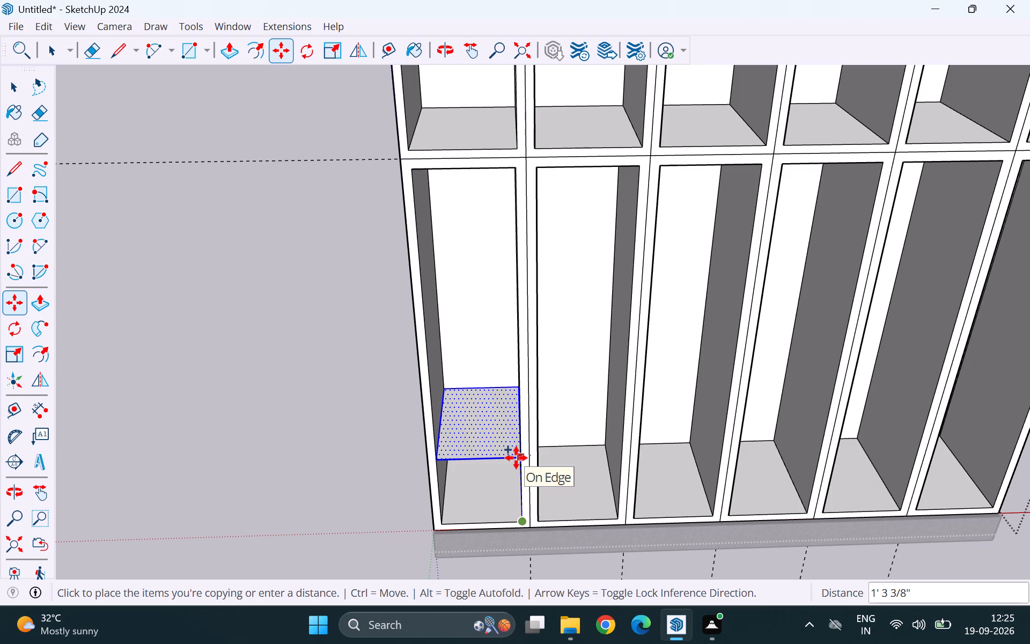
key(Up)
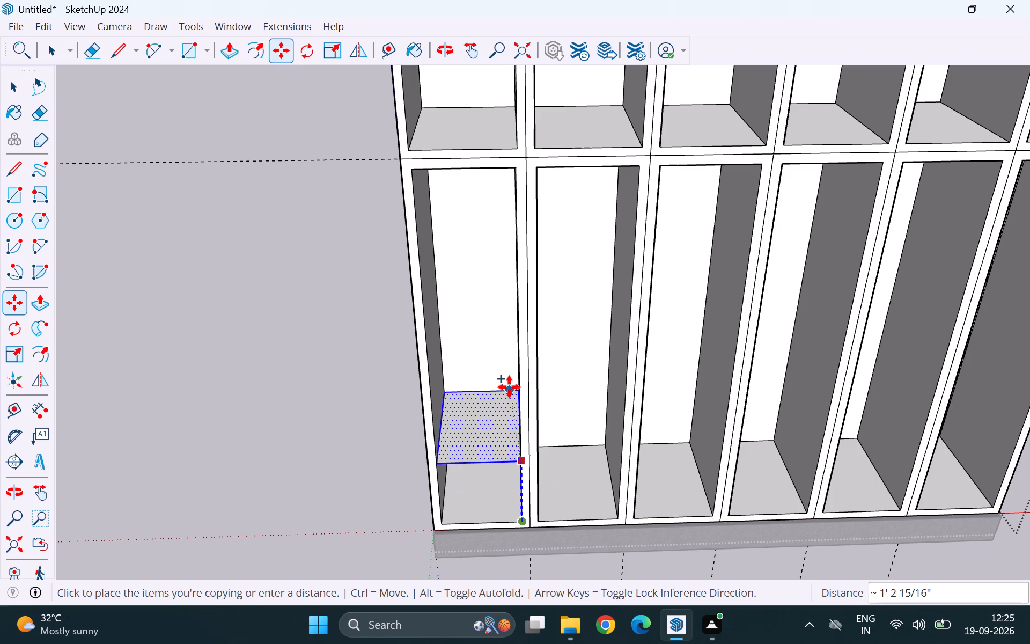
click(513, 173)
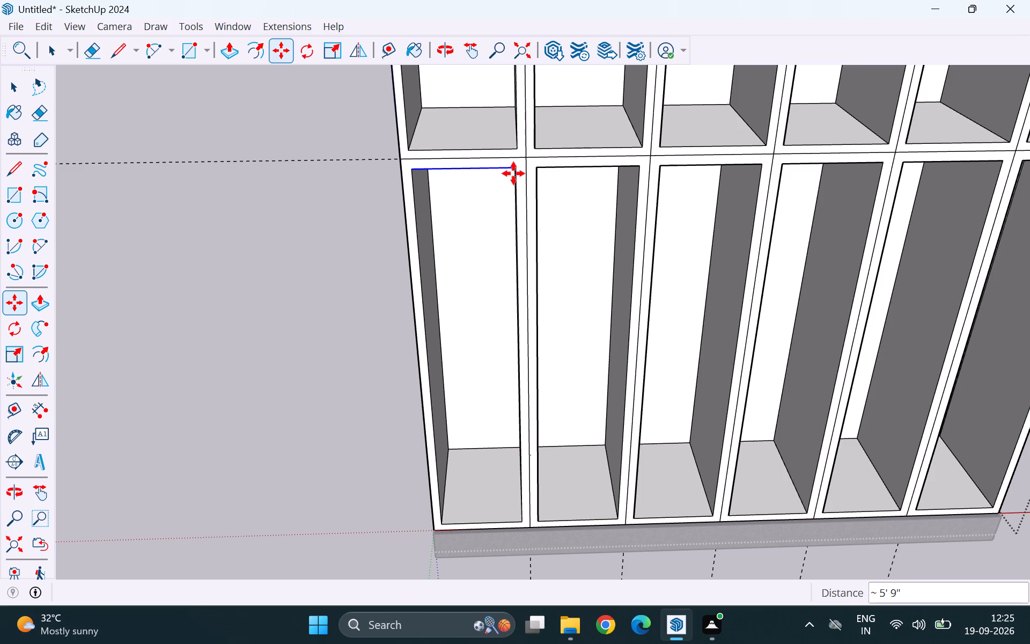
key(3)
key(slash)
key(Return)
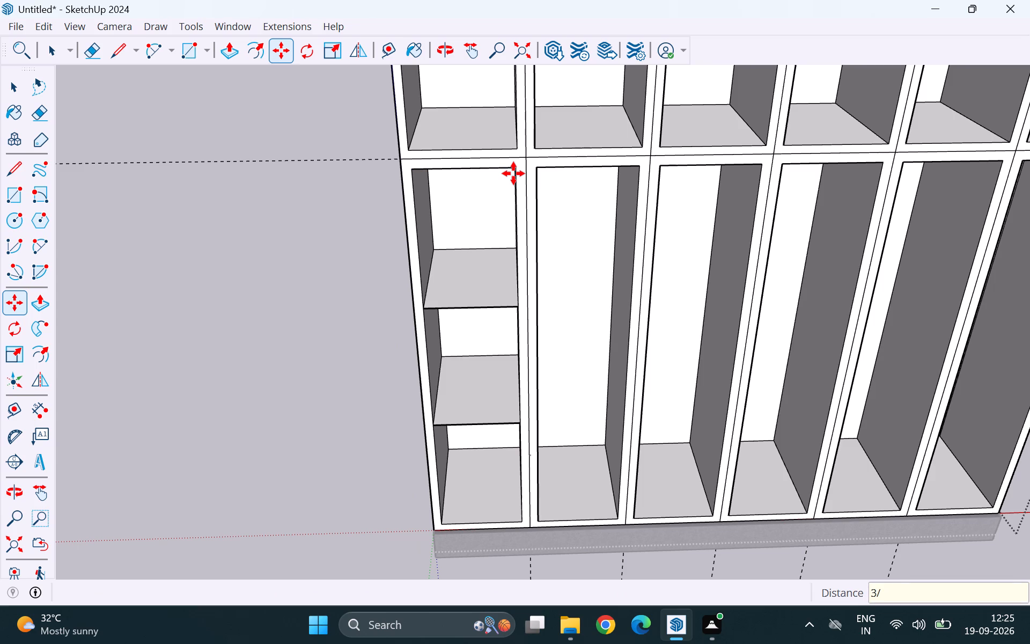
key(space)
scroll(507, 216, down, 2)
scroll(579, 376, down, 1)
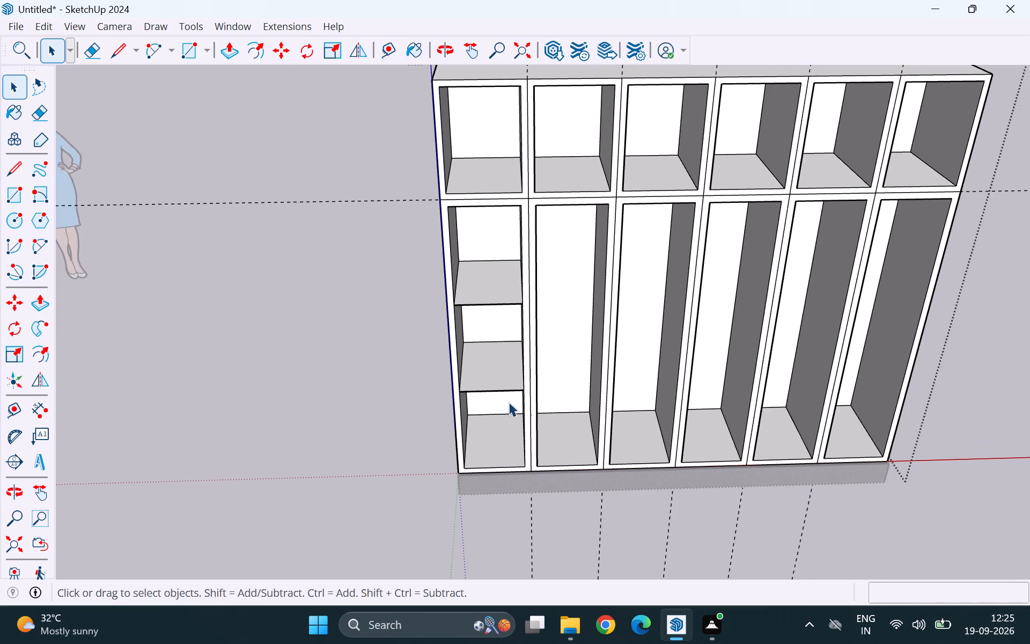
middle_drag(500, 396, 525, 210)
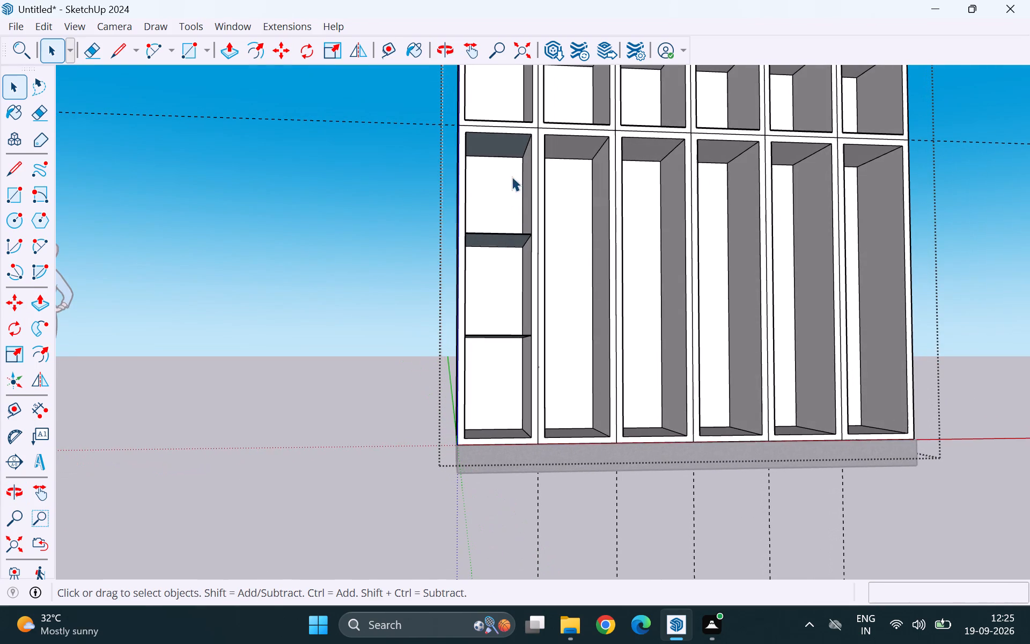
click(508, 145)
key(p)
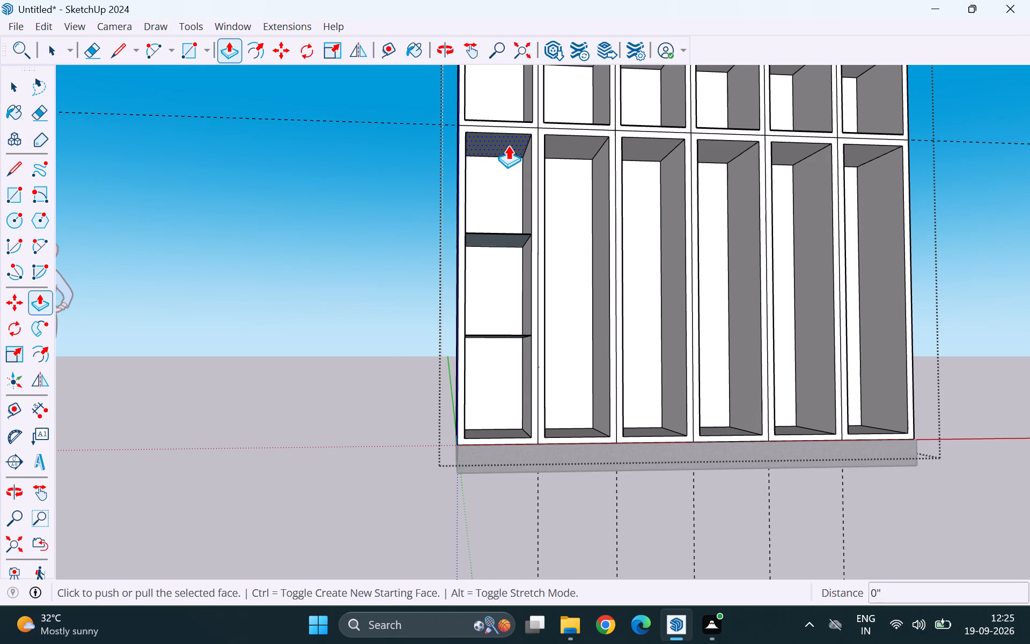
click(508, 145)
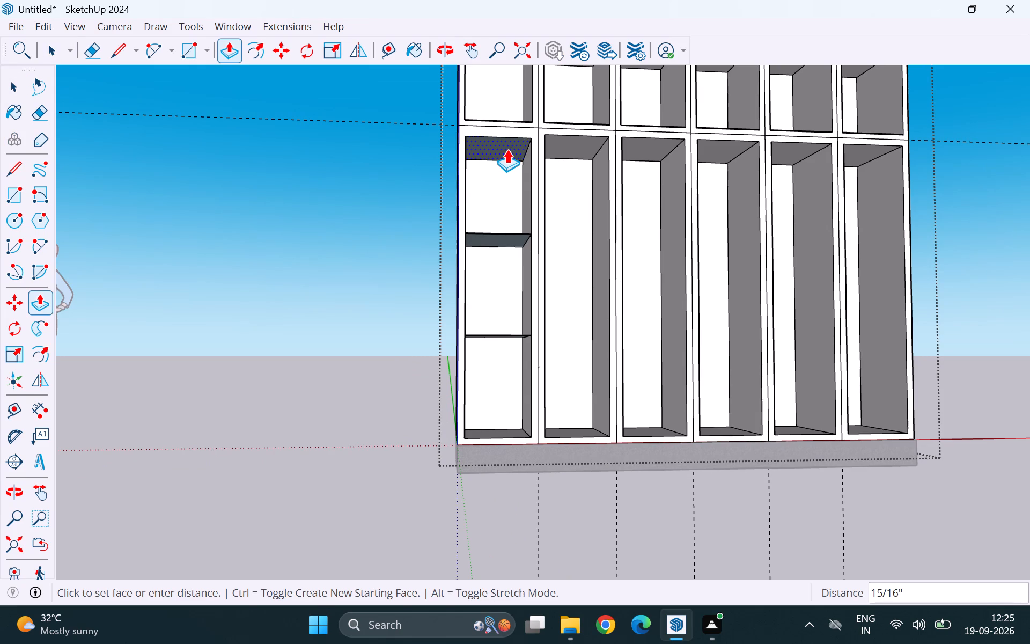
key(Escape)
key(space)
Push/Pull the undersides of both shelves in the first lower compartment by .75" to give the shelves thickness.
middle_drag(491, 201, 488, 211)
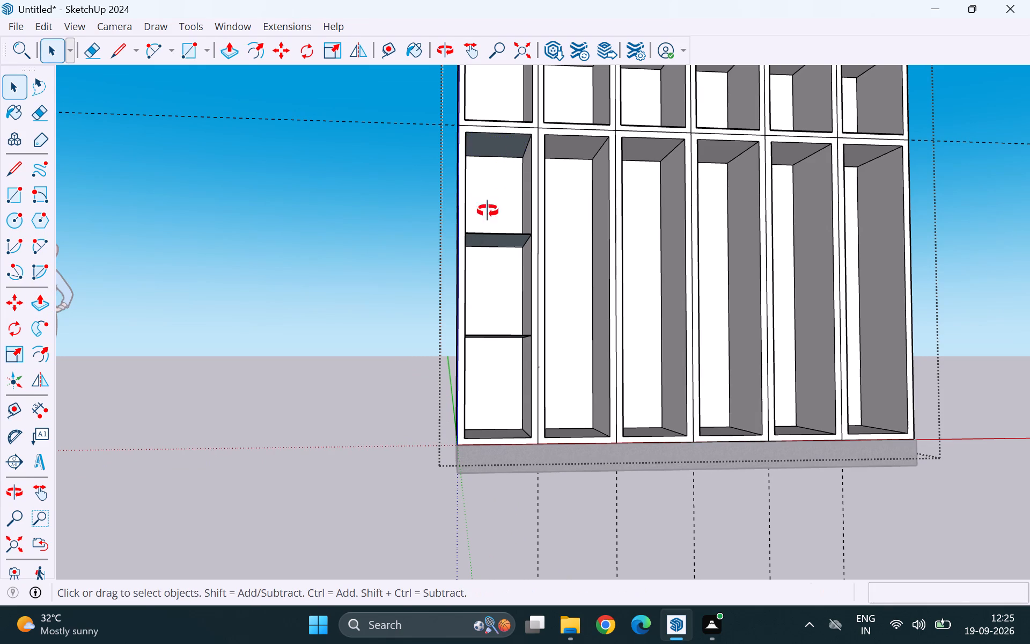
middle_drag(488, 211, 502, 201)
middle_drag(514, 277, 516, 254)
click(512, 239)
key(p)
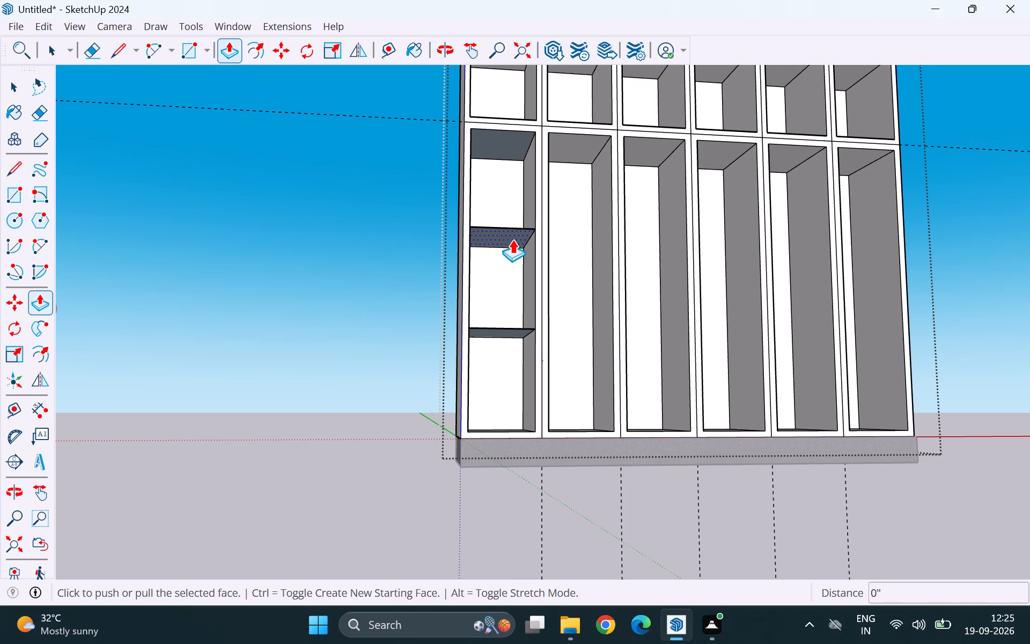
click(511, 237)
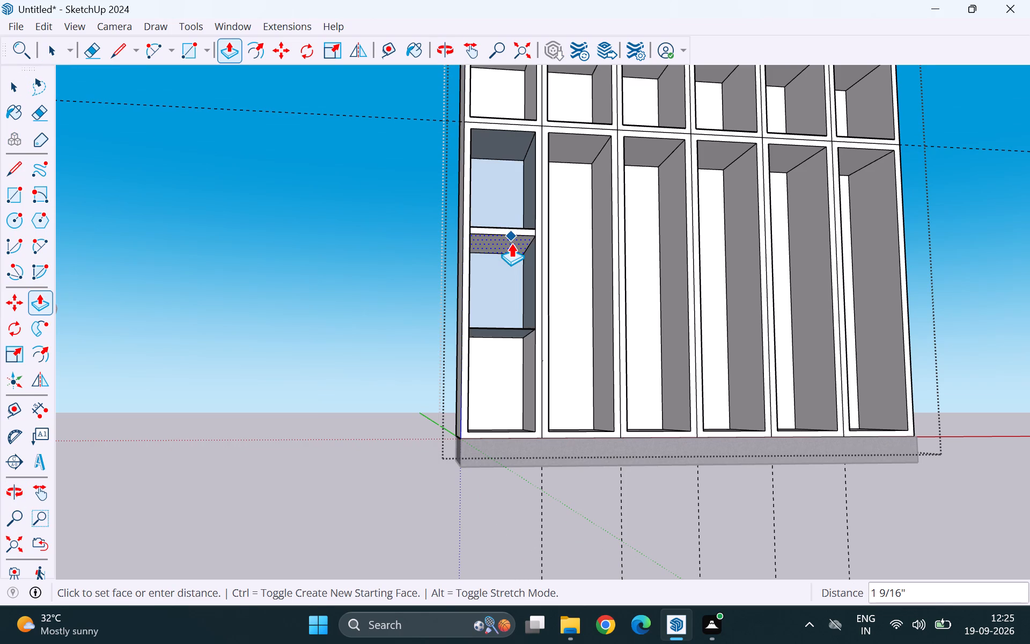
key(period)
key(7)
key(5)
key(Return)
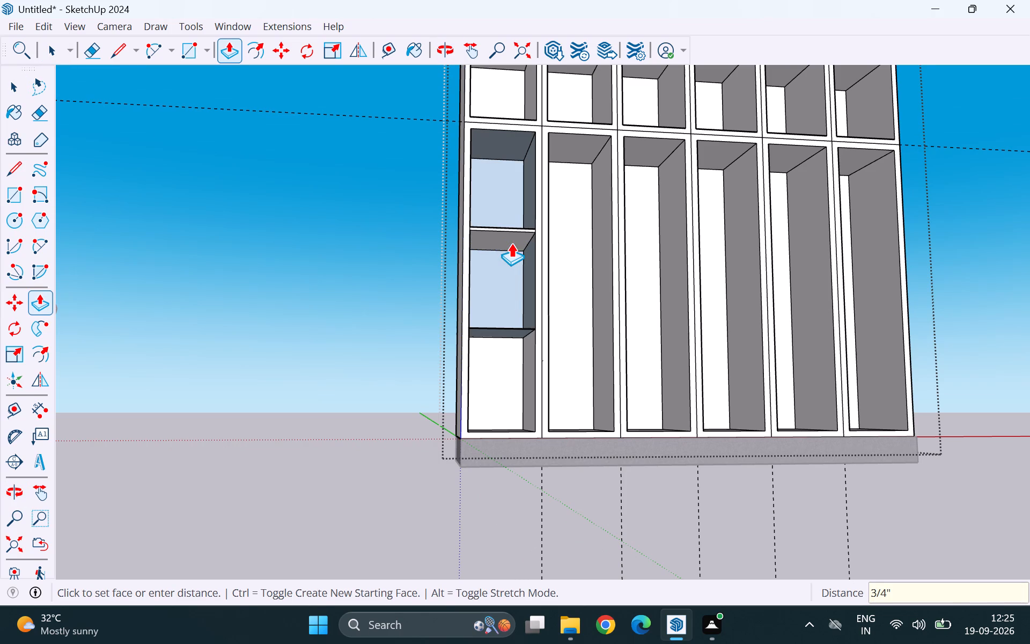
middle_drag(513, 370, 556, 275)
scroll(521, 314, up, 4)
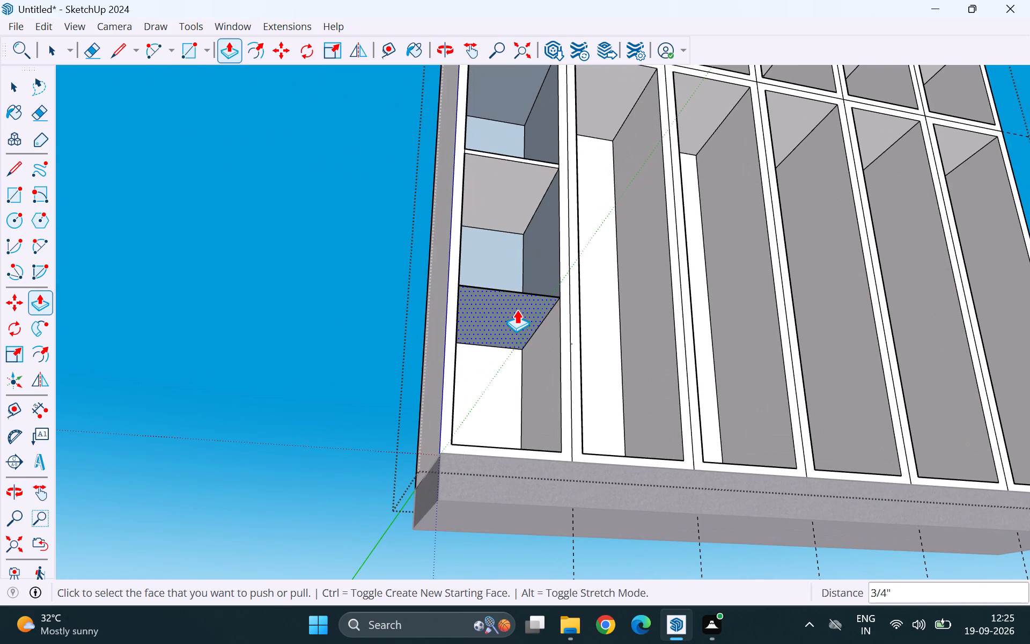
double_click(517, 310)
key(space)
Reverse the back faces of the top and bottom spaces in the first lower compartment.
scroll(527, 348, down, 4)
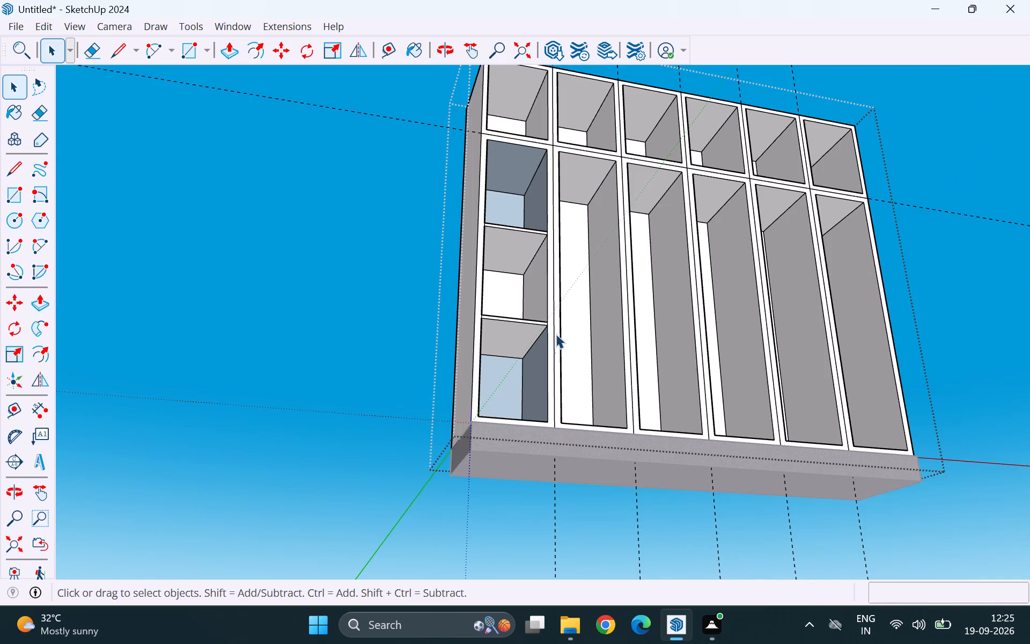
middle_drag(556, 334, 471, 528)
scroll(499, 430, down, 1)
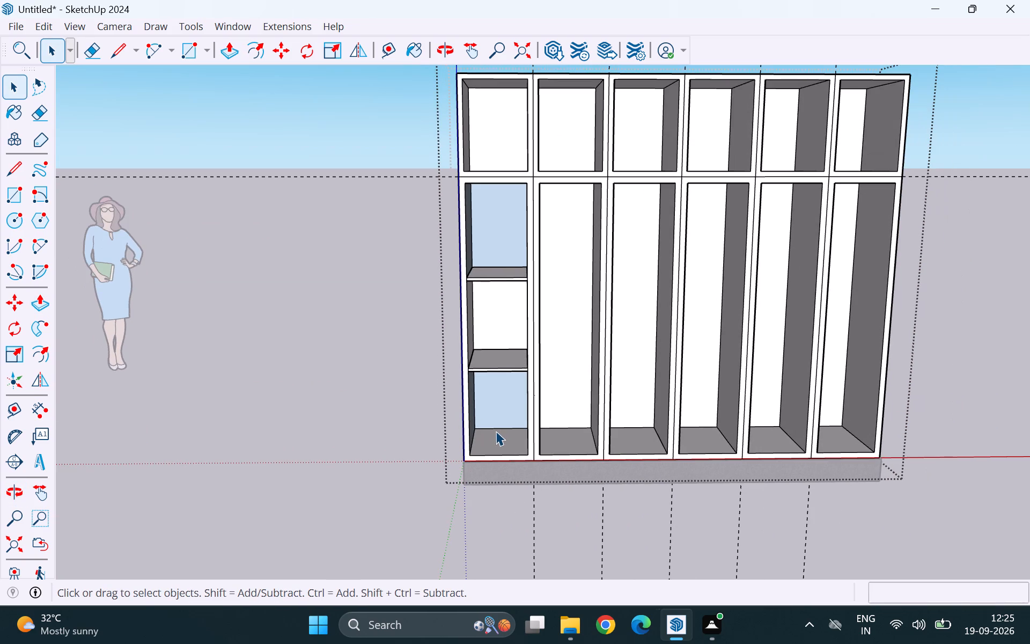
click(495, 394)
shift+click(501, 233)
right_click(501, 233)
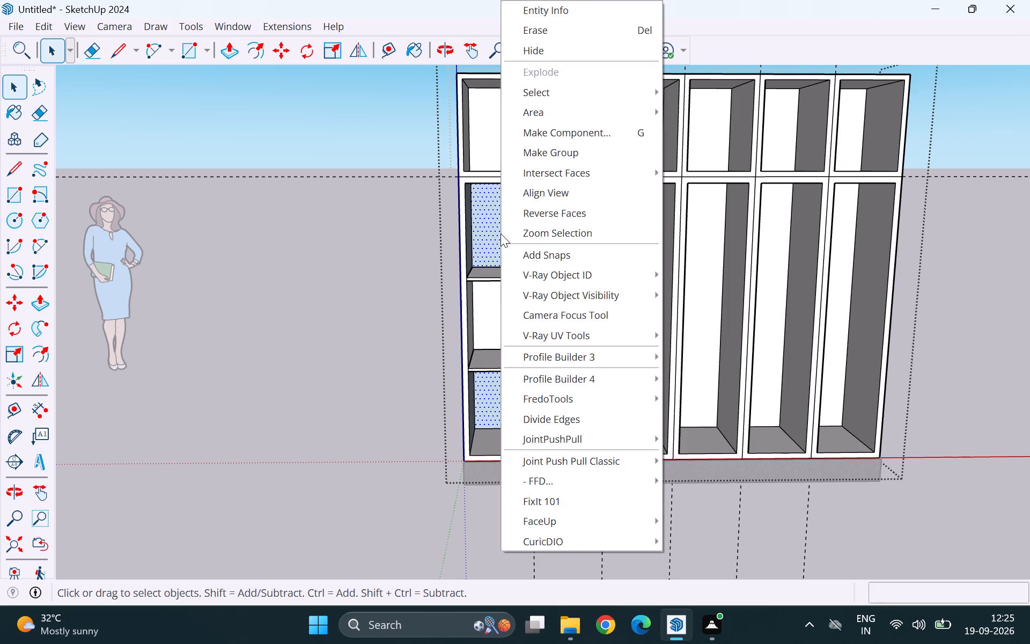
click(546, 213)
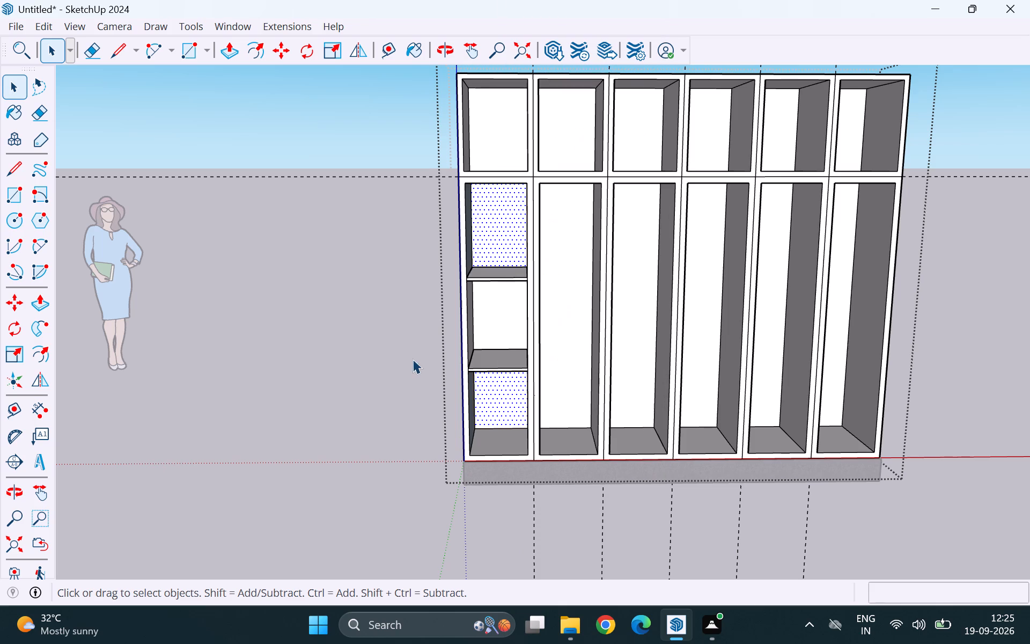
Reverse the inner side faces, on both sides, of the top and bottom spaces in the first lower compartment.
middle_drag(406, 363, 1029, 408)
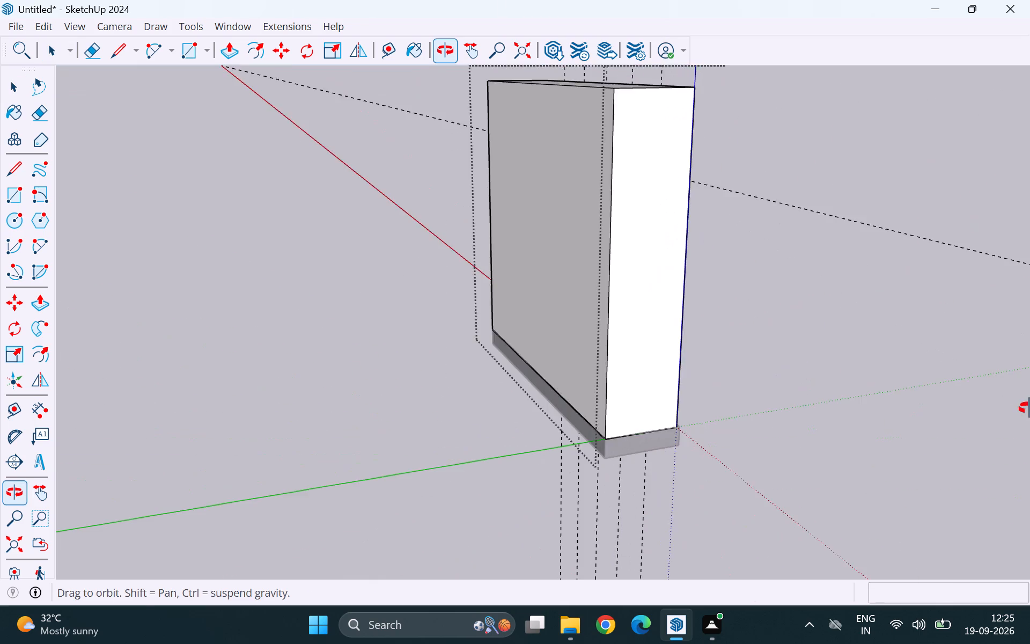
middle_drag(1029, 408, 612, 405)
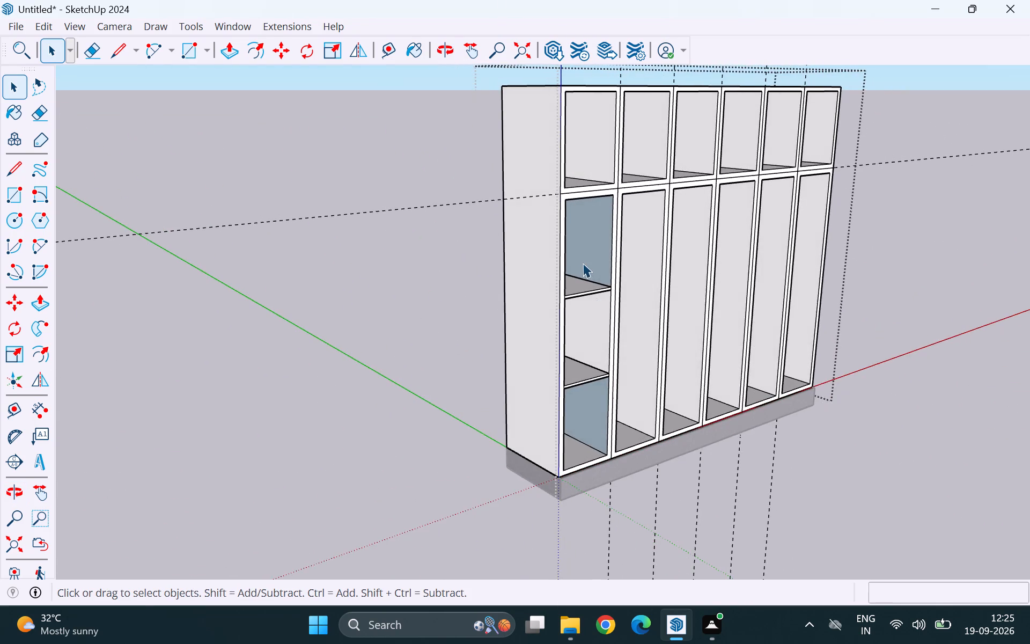
scroll(582, 262, up, 2)
shift+click(595, 252)
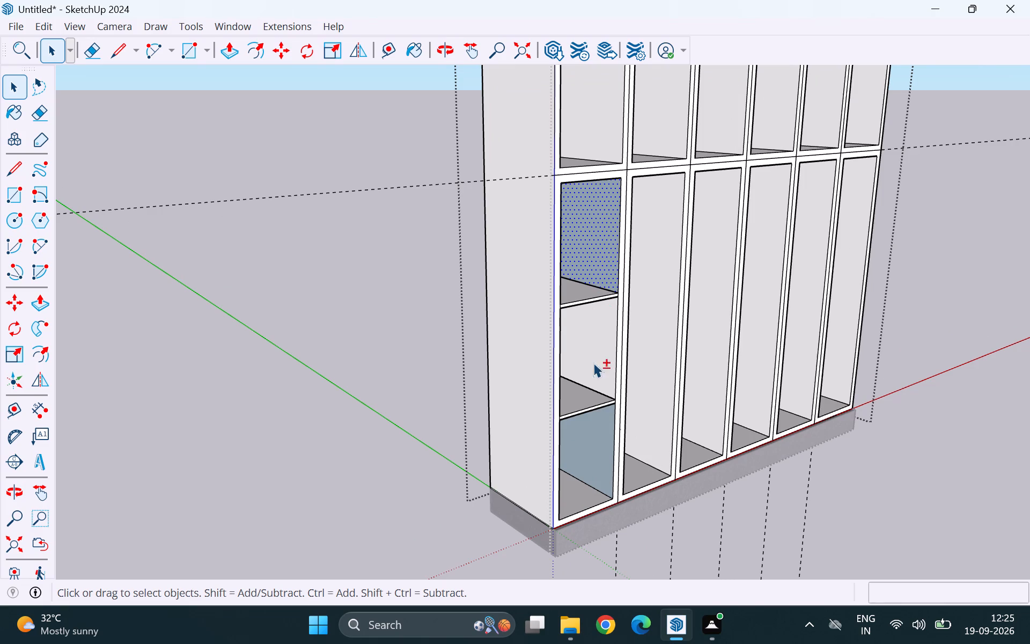
shift+click(599, 426)
middle_drag(747, 380, 489, 368)
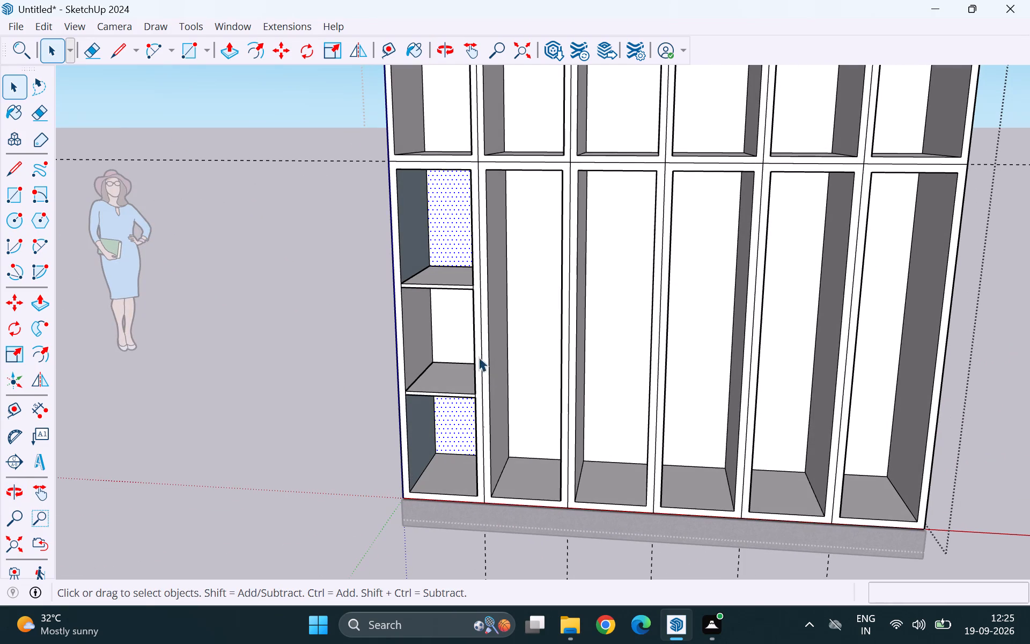
shift+click(445, 236)
shift+click(451, 418)
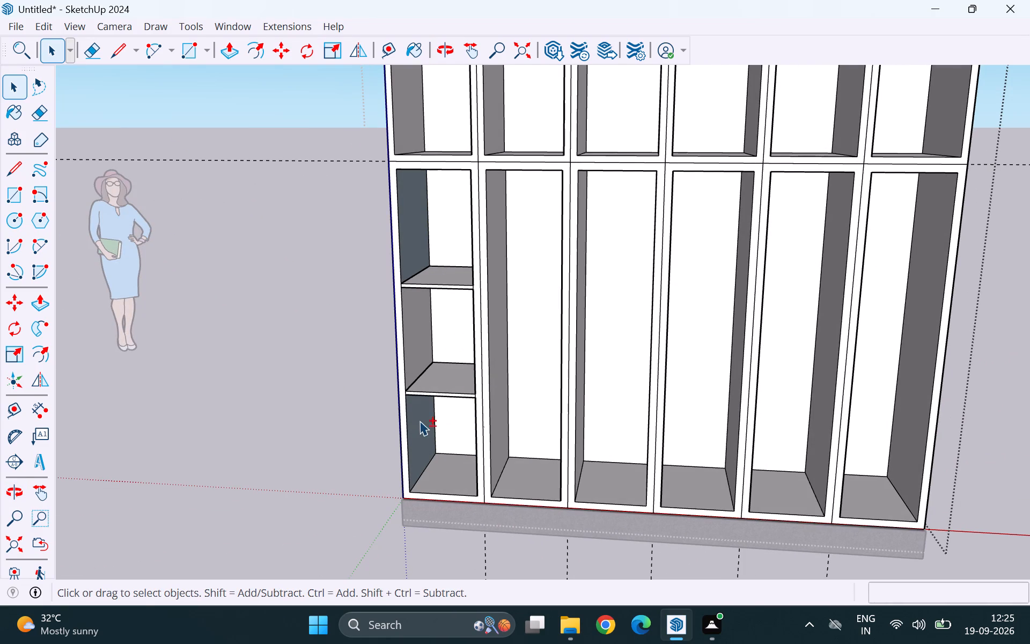
shift+click(418, 421)
shift+click(412, 235)
right_click(413, 236)
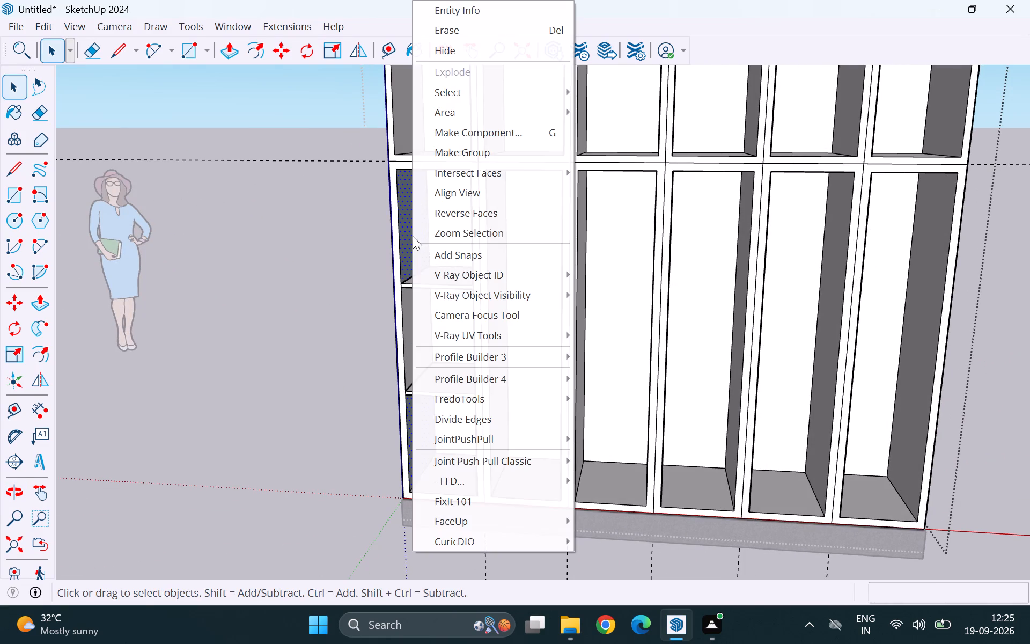
click(480, 208)
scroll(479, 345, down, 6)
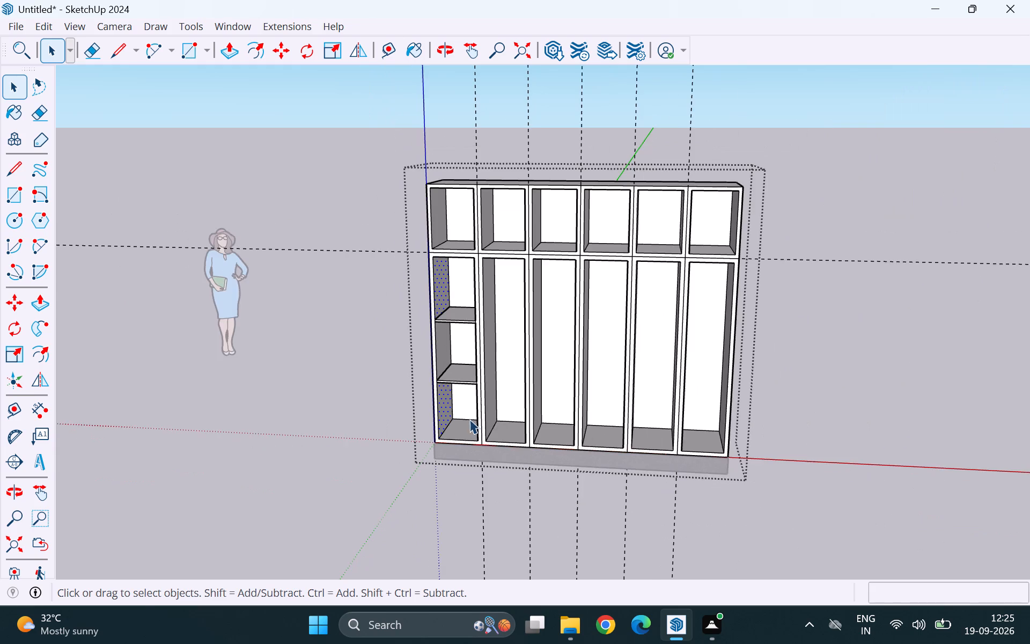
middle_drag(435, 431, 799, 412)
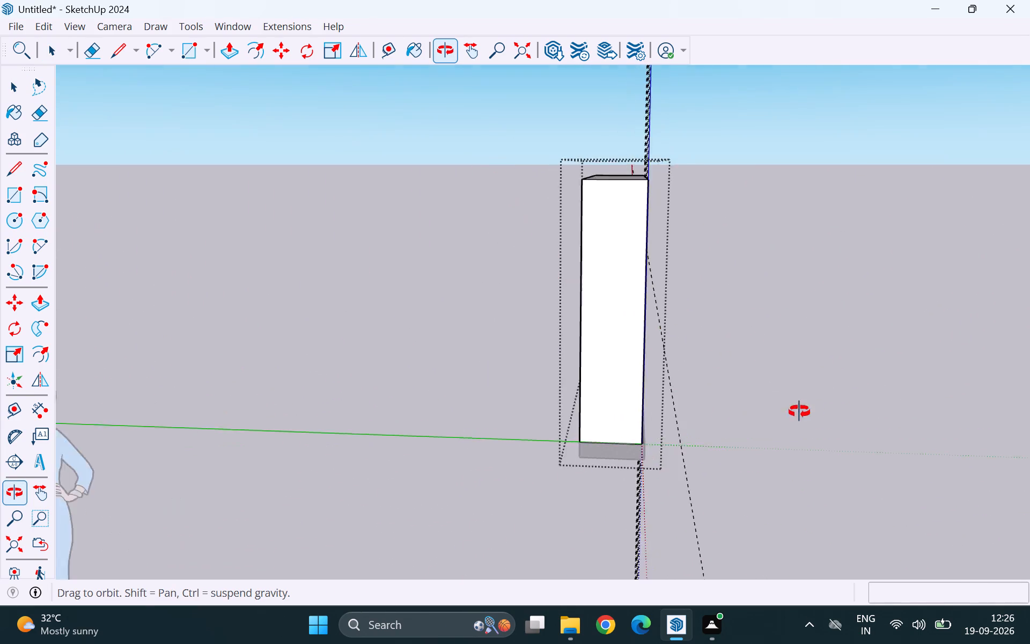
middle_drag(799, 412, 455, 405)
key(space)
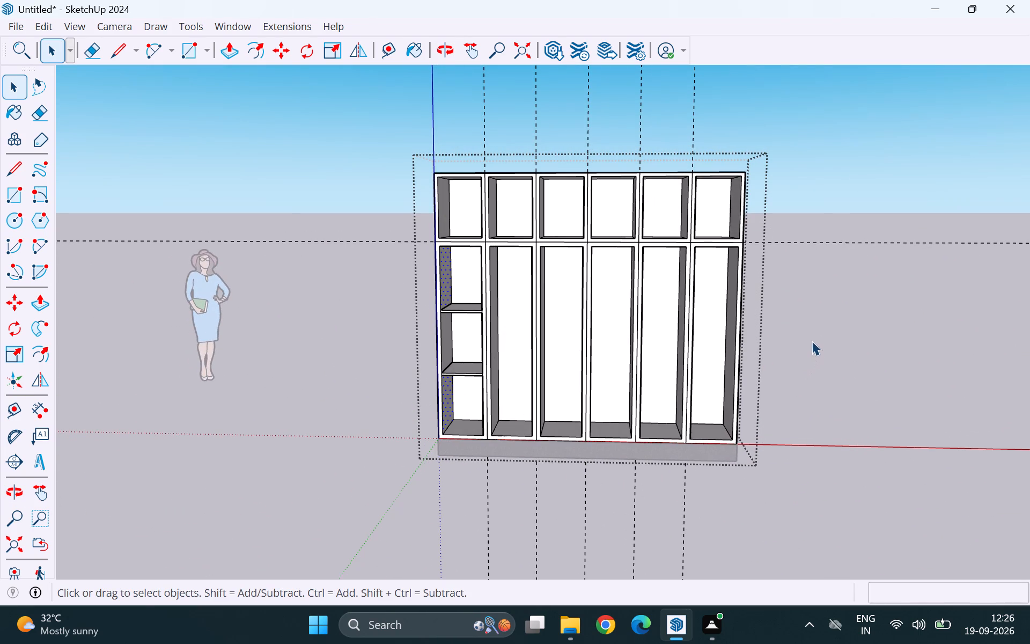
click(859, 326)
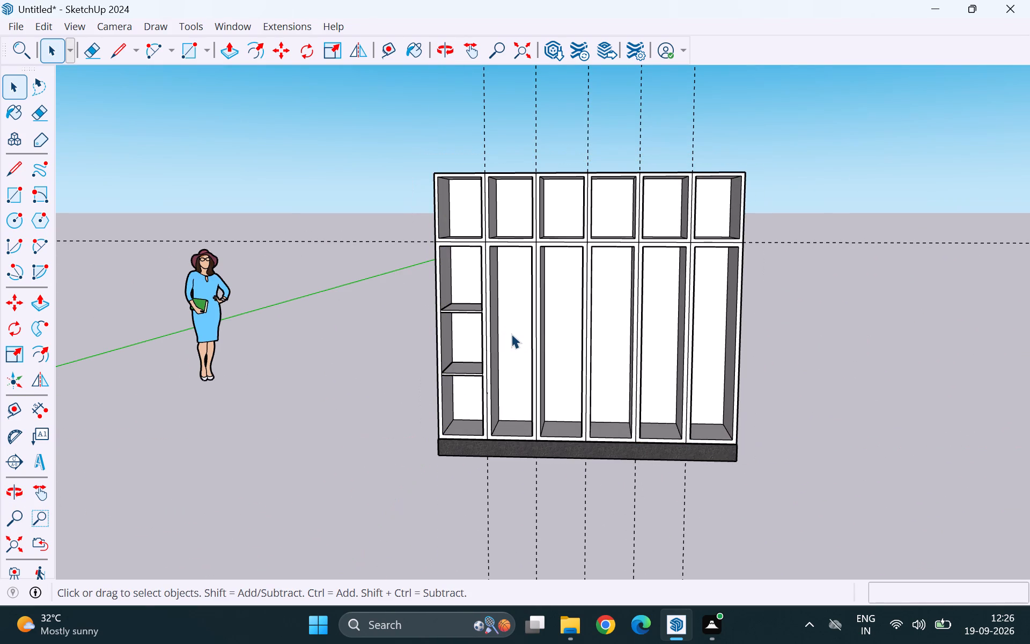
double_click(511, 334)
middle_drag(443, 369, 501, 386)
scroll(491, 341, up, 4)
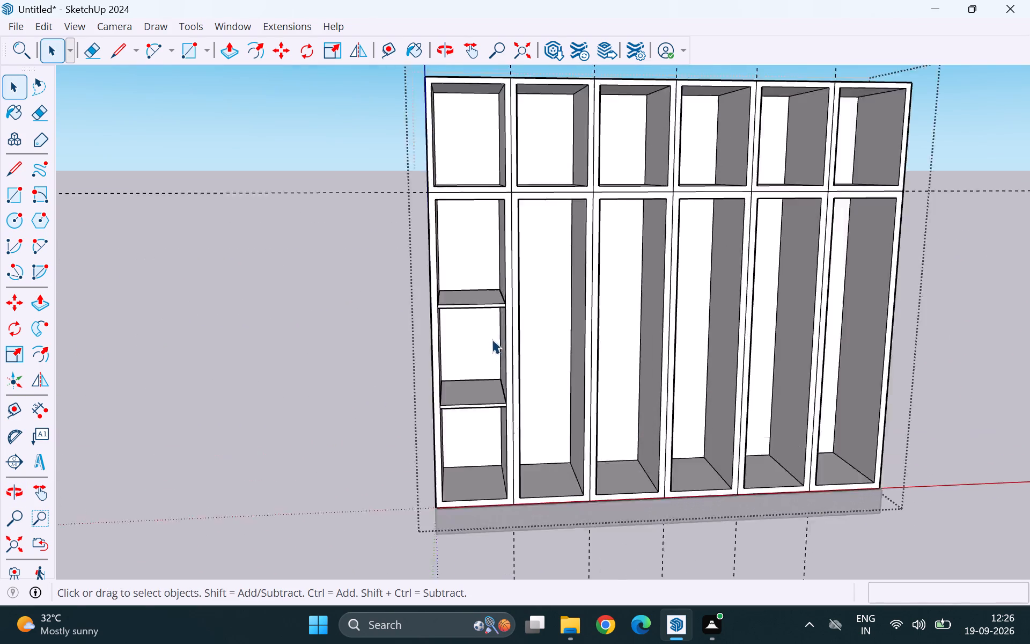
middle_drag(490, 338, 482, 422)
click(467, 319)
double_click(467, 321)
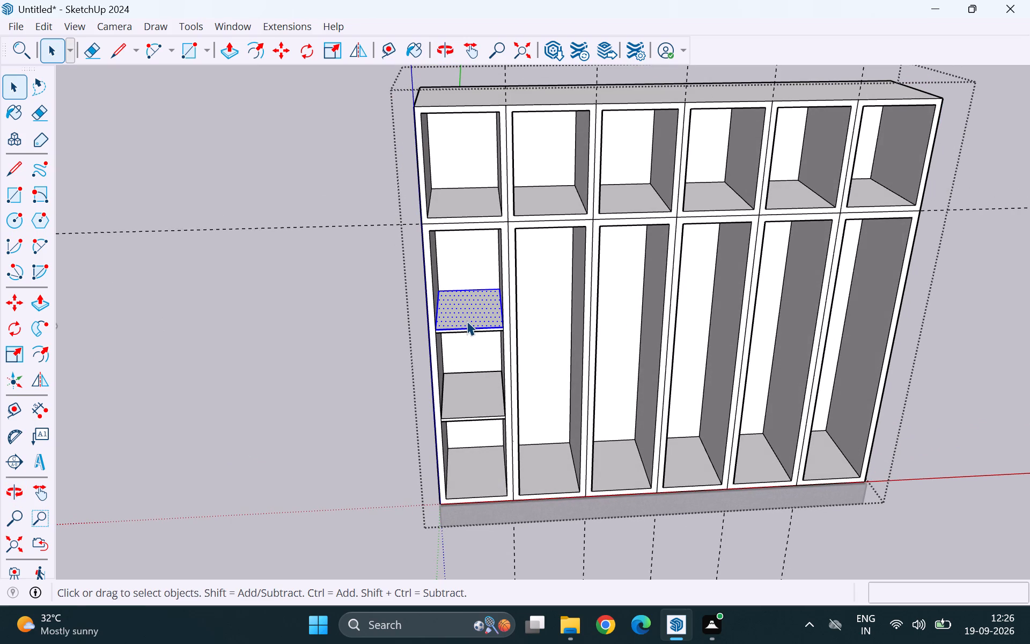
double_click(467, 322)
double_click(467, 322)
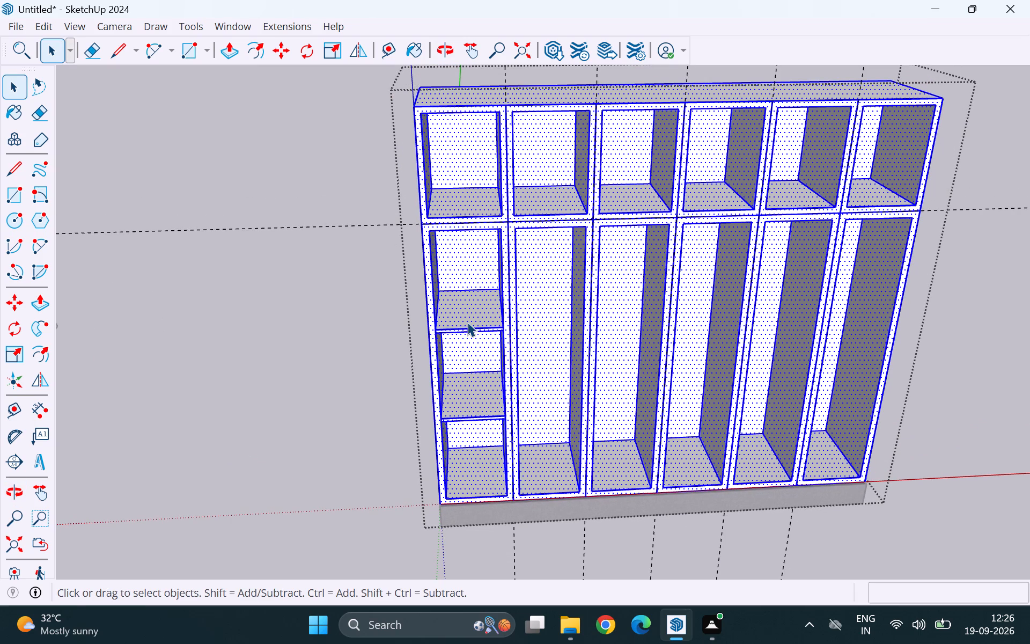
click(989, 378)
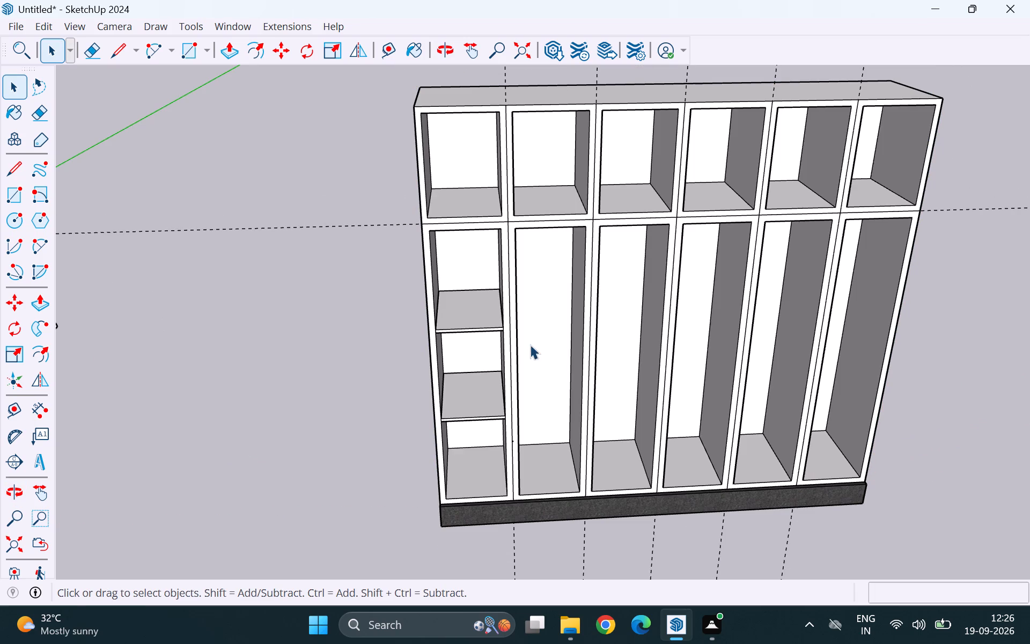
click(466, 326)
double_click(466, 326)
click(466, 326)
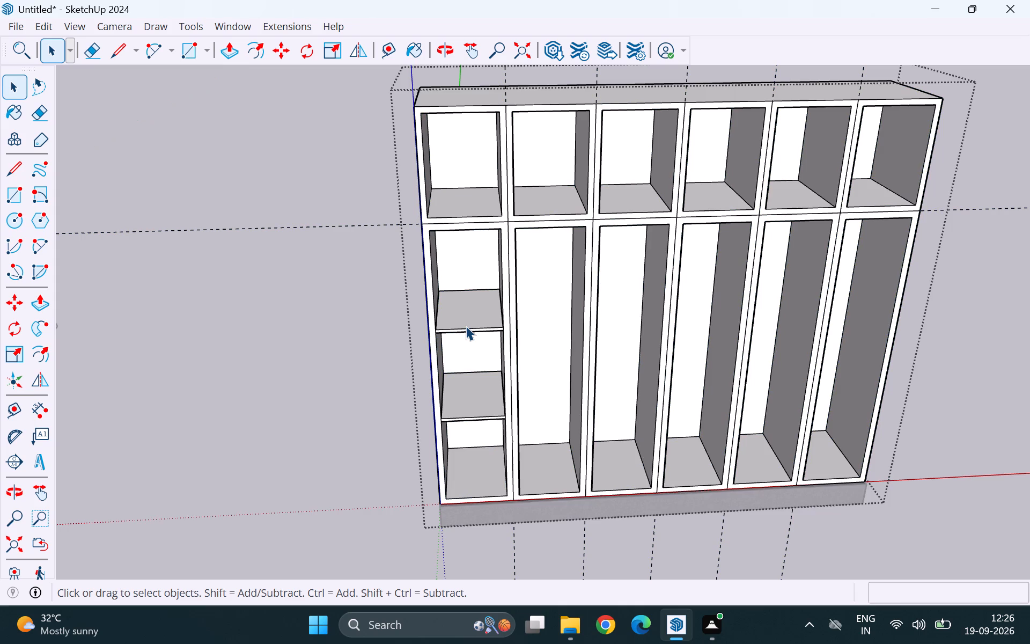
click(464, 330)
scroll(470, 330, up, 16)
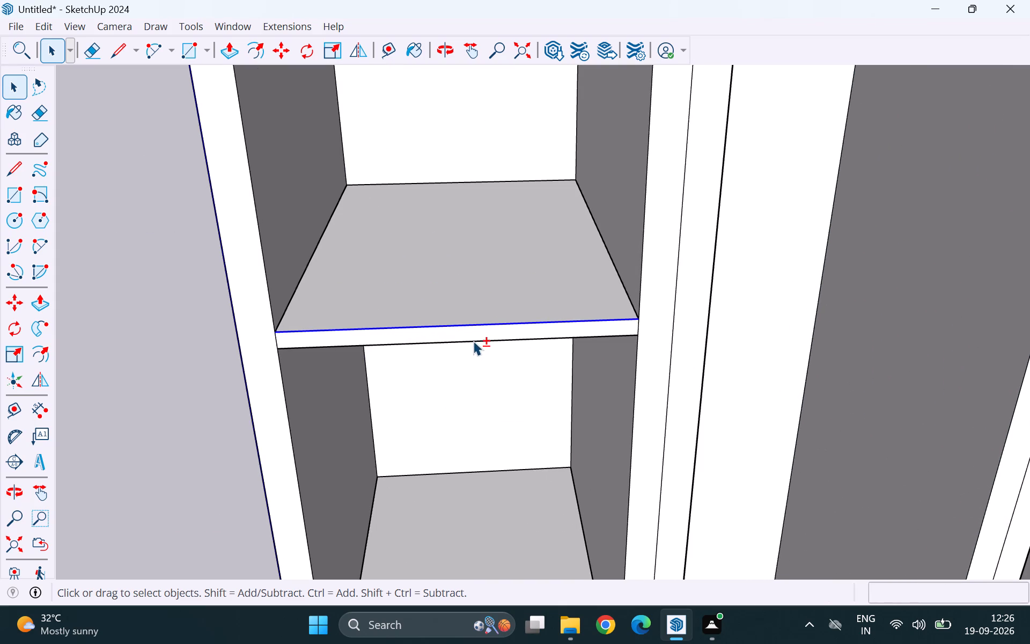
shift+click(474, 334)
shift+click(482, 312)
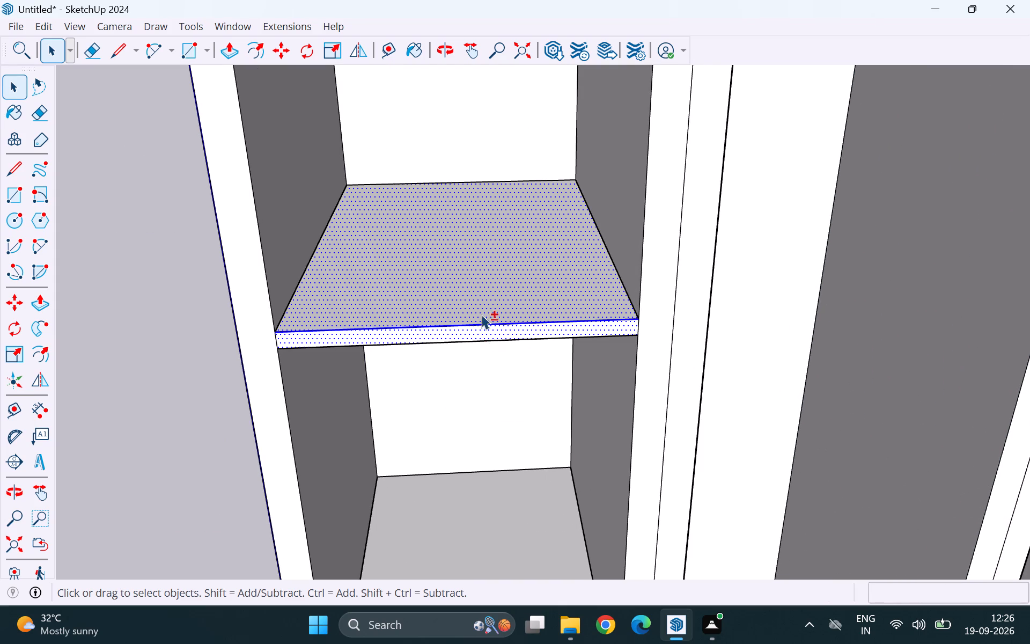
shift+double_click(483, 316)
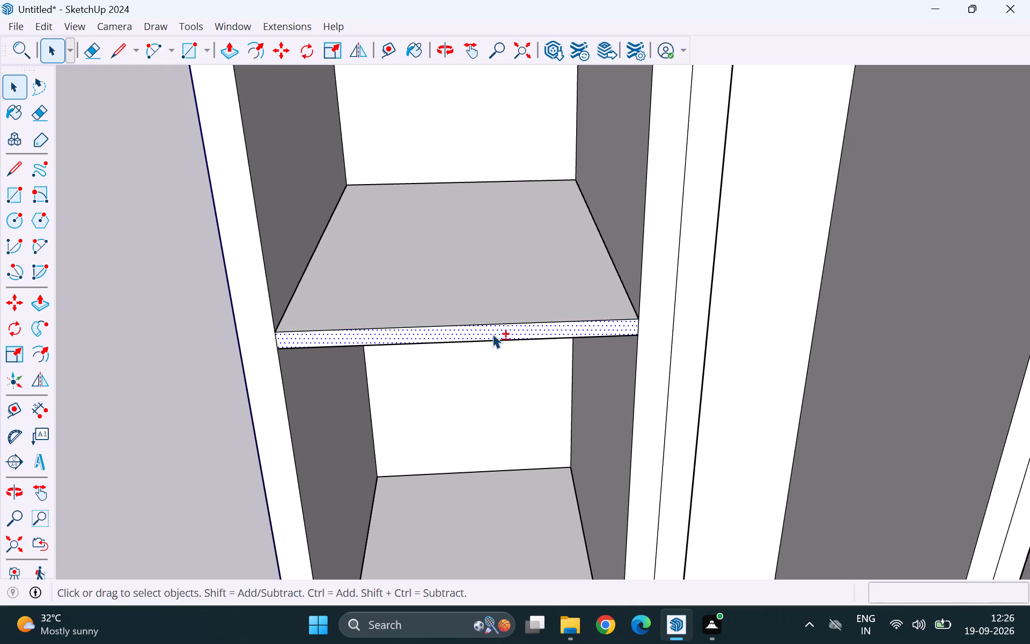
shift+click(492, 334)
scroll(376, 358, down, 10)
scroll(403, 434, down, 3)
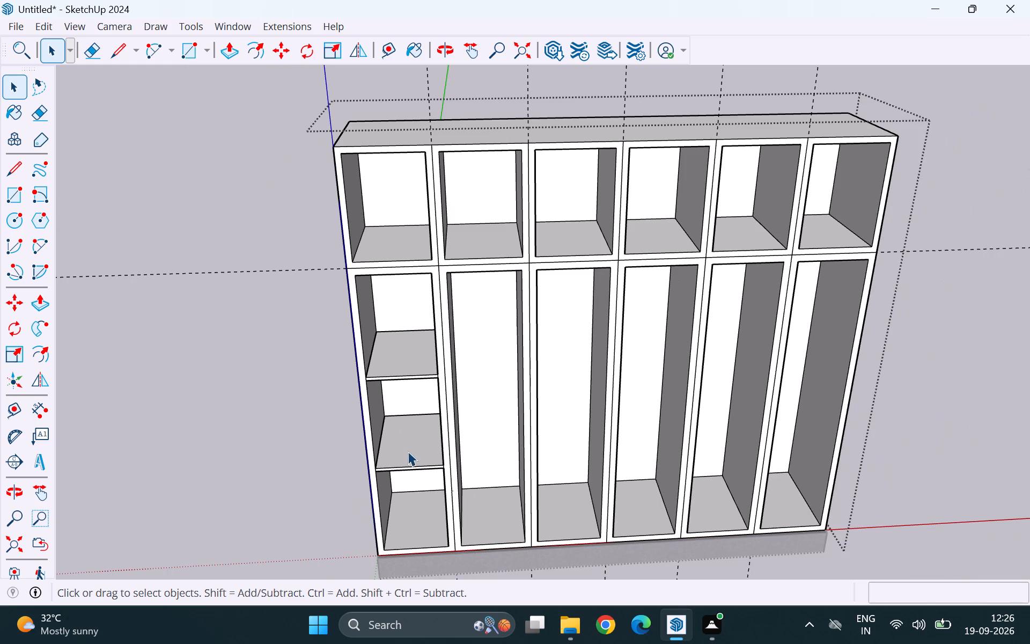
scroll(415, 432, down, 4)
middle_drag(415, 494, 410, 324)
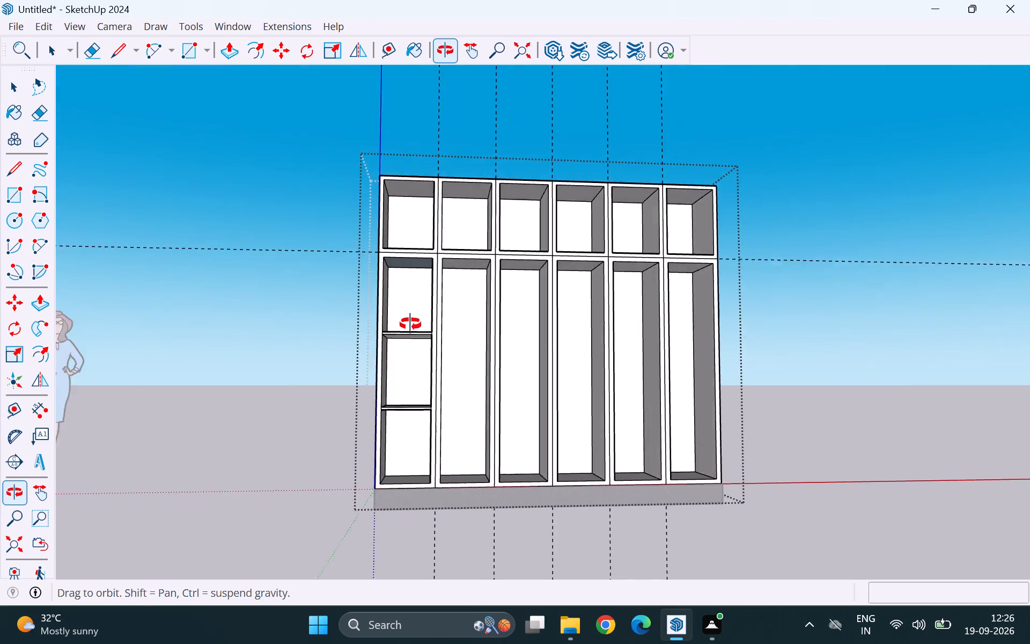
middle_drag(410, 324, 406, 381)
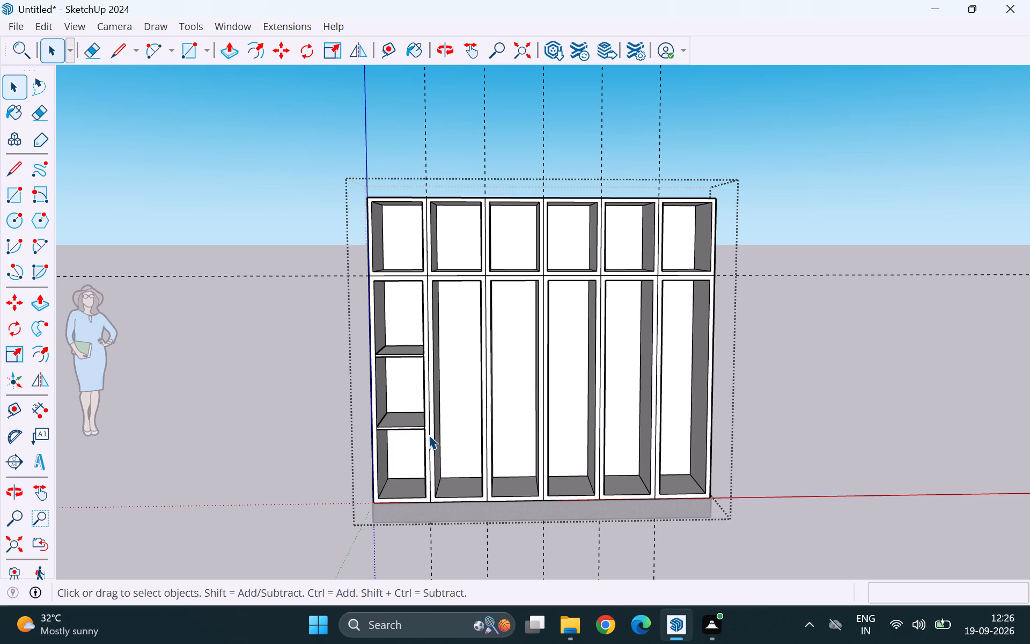
Copy the upper shelf of the first lower compartment out beside the wardrobe, about 2' 7" away.
double_click(401, 353)
scroll(403, 362, up, 1)
middle_drag(403, 362, 425, 458)
scroll(421, 370, up, 4)
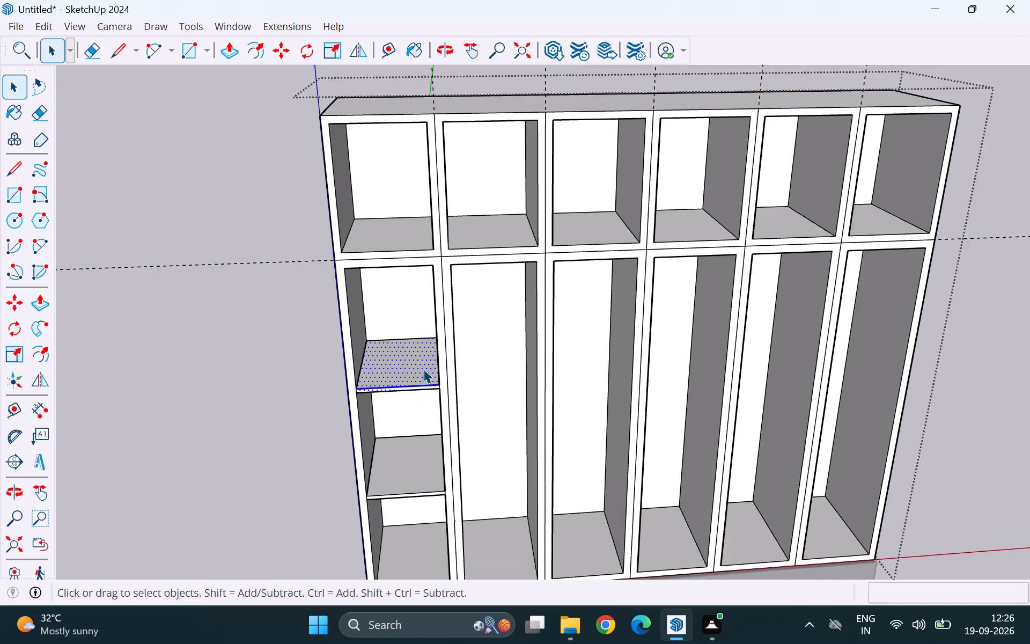
scroll(423, 369, up, 6)
scroll(416, 416, up, 4)
key(m)
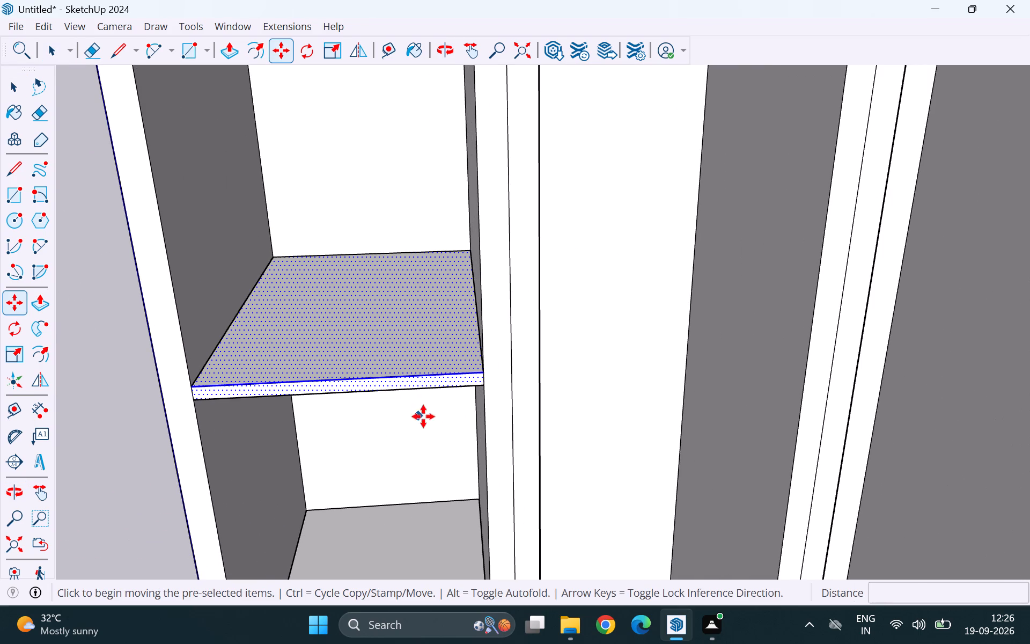
click(485, 387)
scroll(415, 372, down, 11)
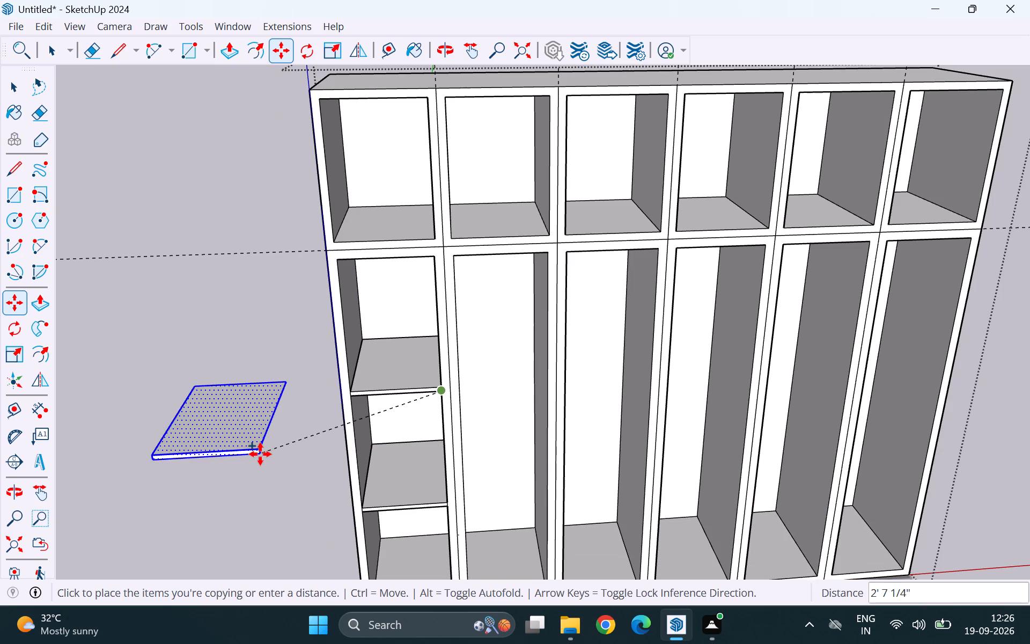
click(259, 454)
key(space)
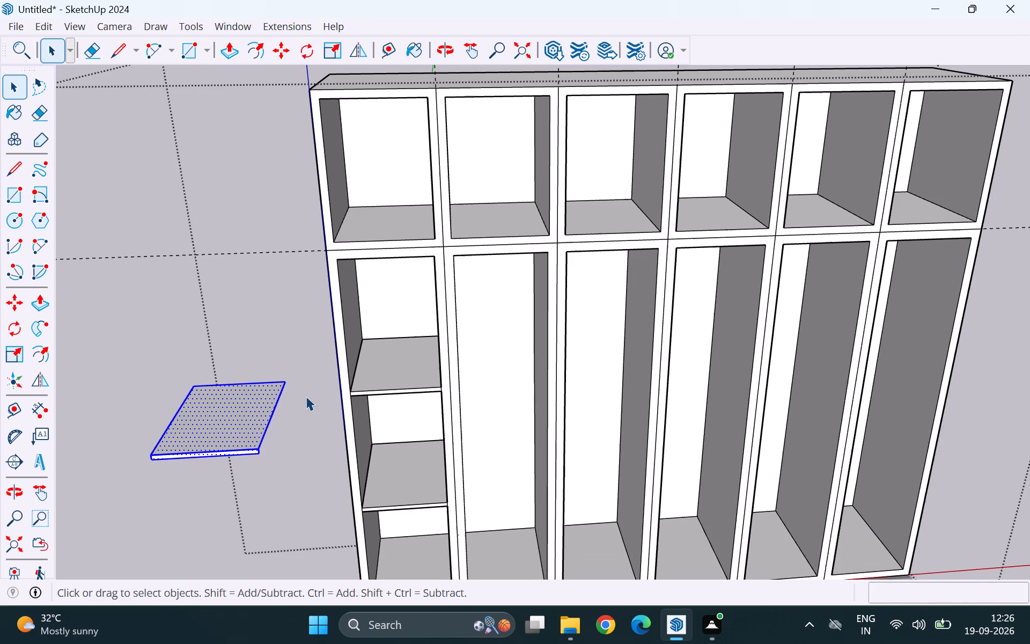
scroll(306, 397, down, 11)
click(827, 213)
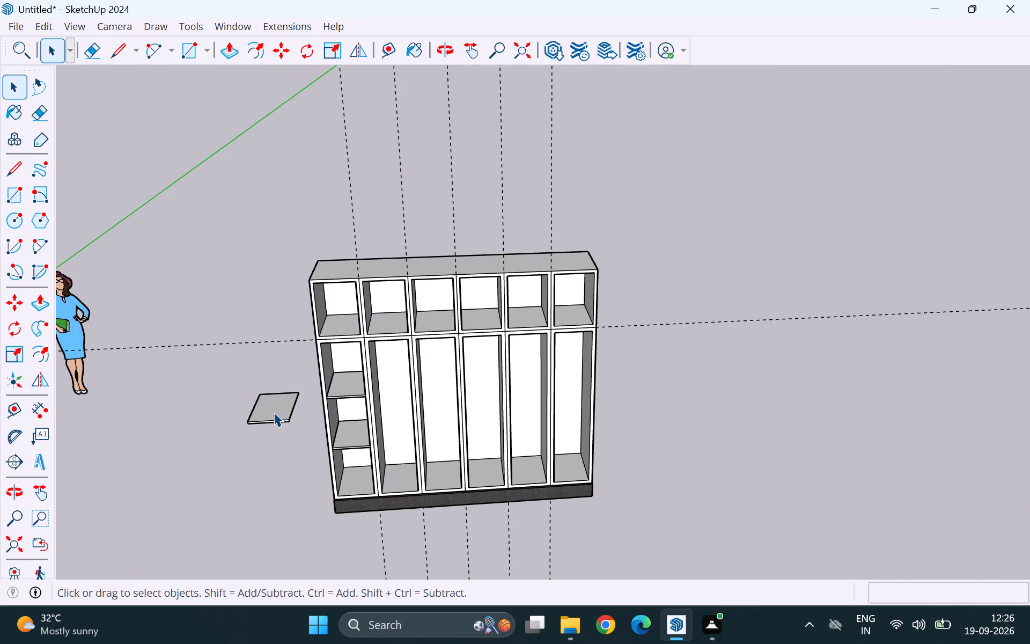
Make the copied shelf beside the wardrobe a separate group.
double_click(274, 412)
click(273, 414)
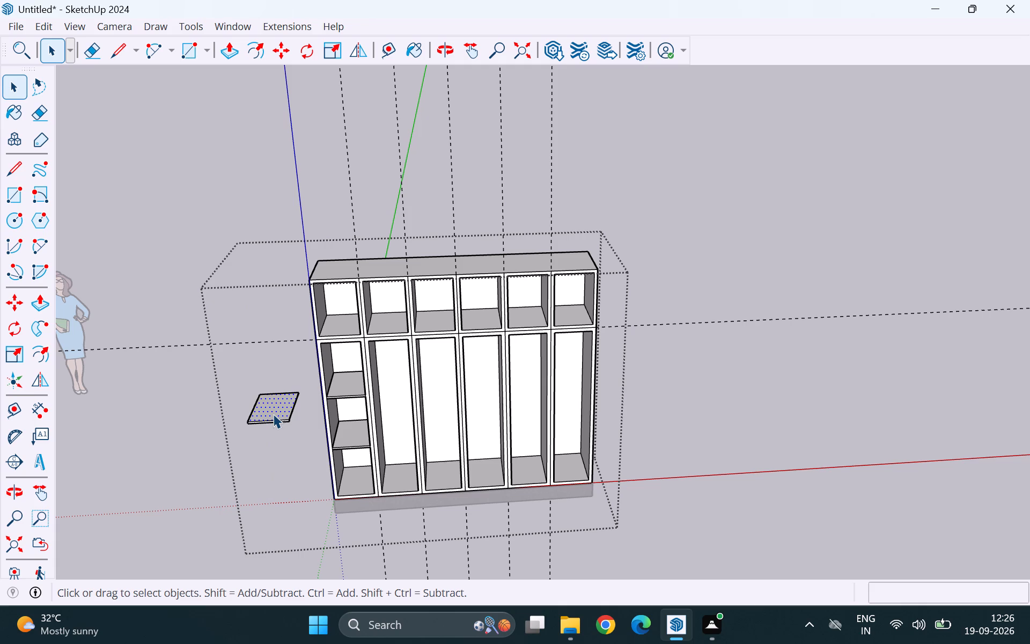
triple_click(273, 414)
right_click(273, 414)
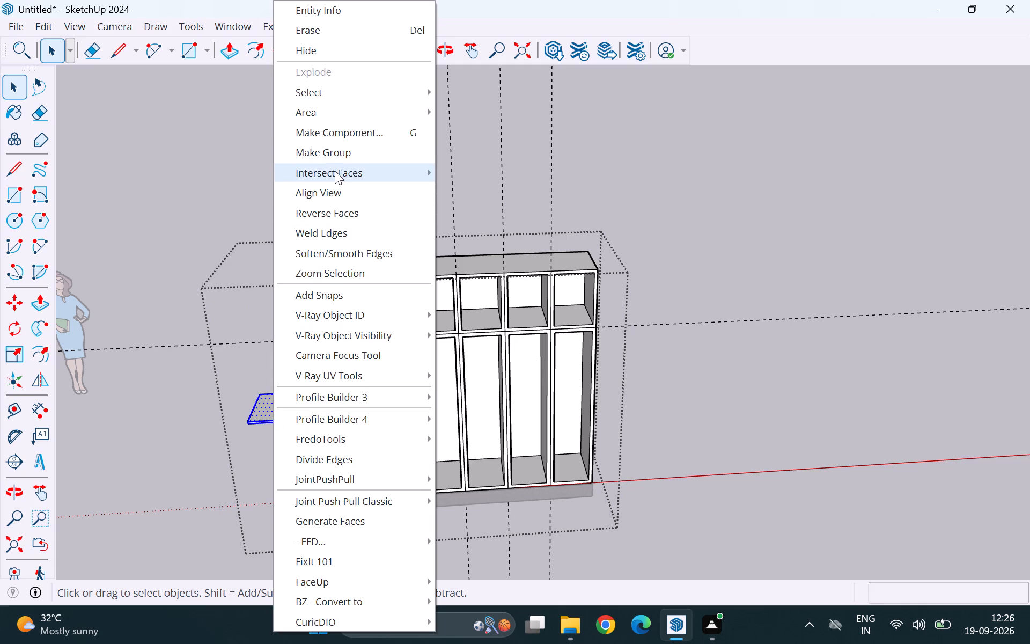
click(342, 152)
click(755, 196)
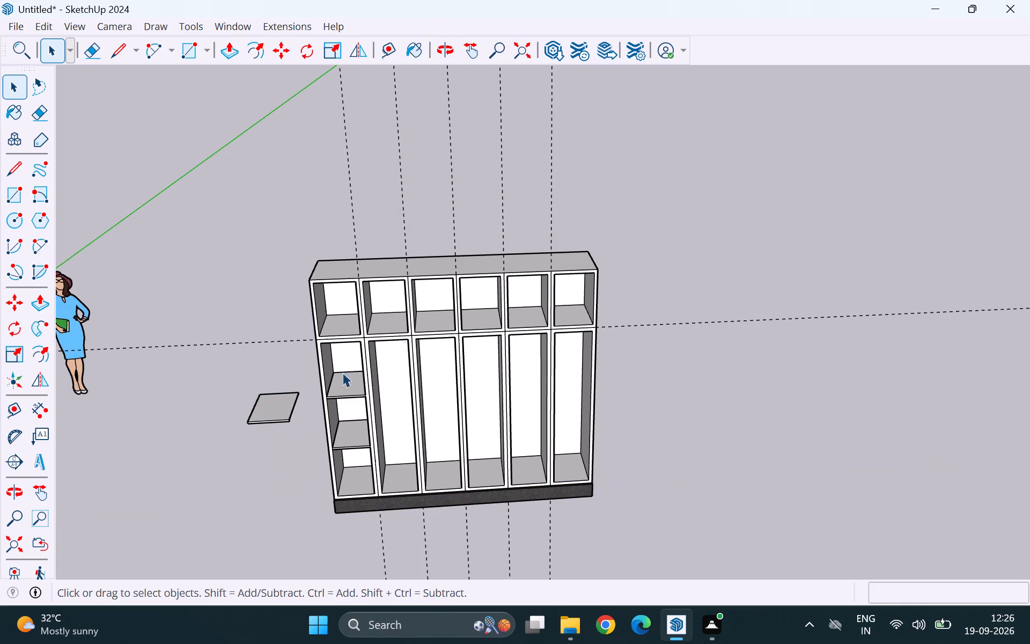
Delete the original upper shelf in the first lower compartment and erase its leftover lines on the back and side faces.
scroll(299, 416, up, 3)
click(358, 375)
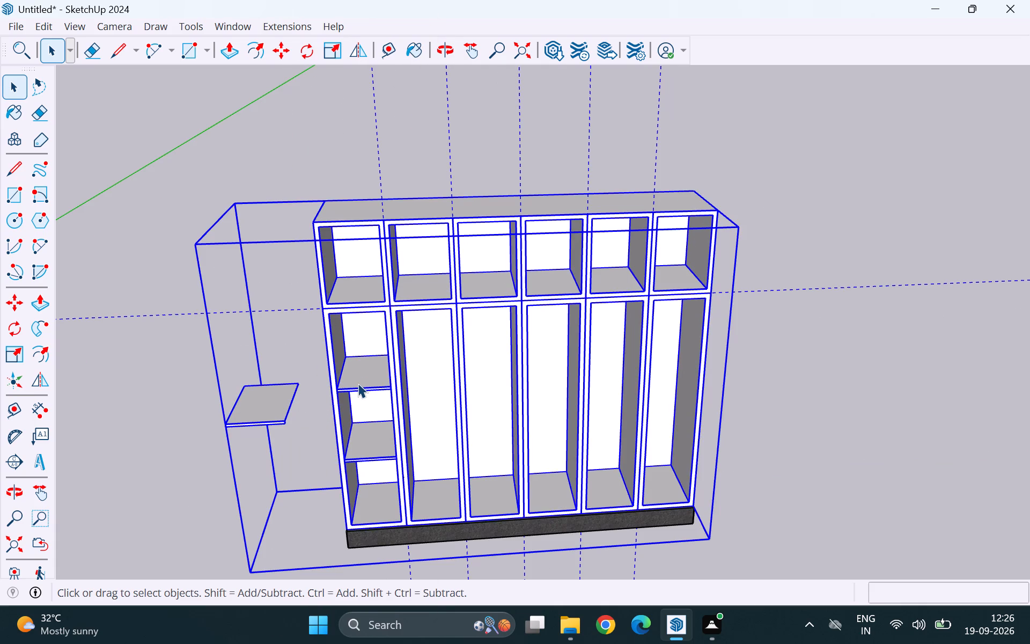
double_click(358, 383)
click(358, 383)
double_click(358, 386)
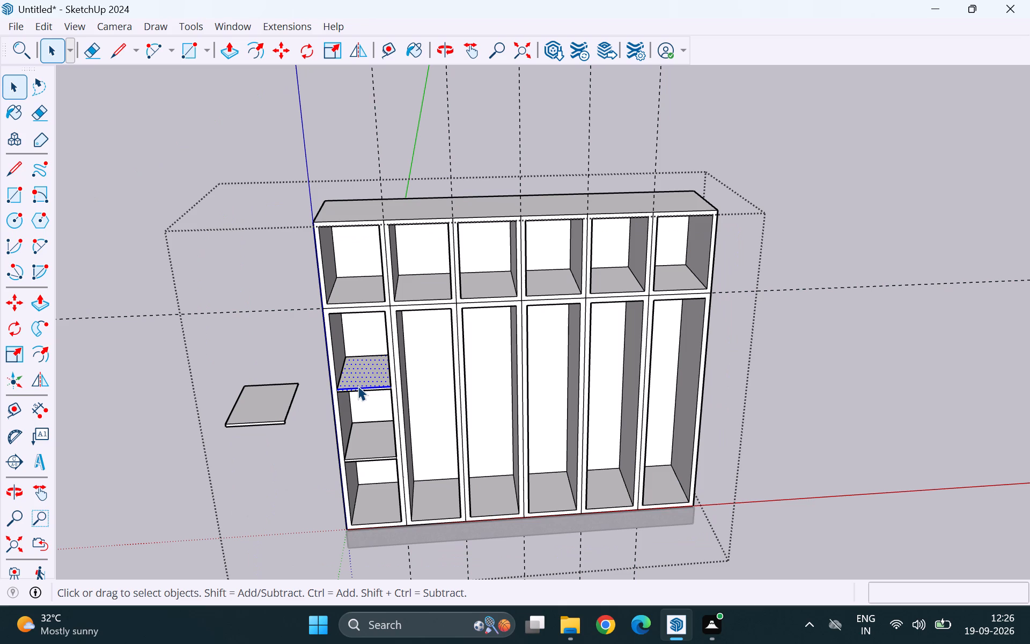
key(Delete)
double_click(358, 386)
key(Delete)
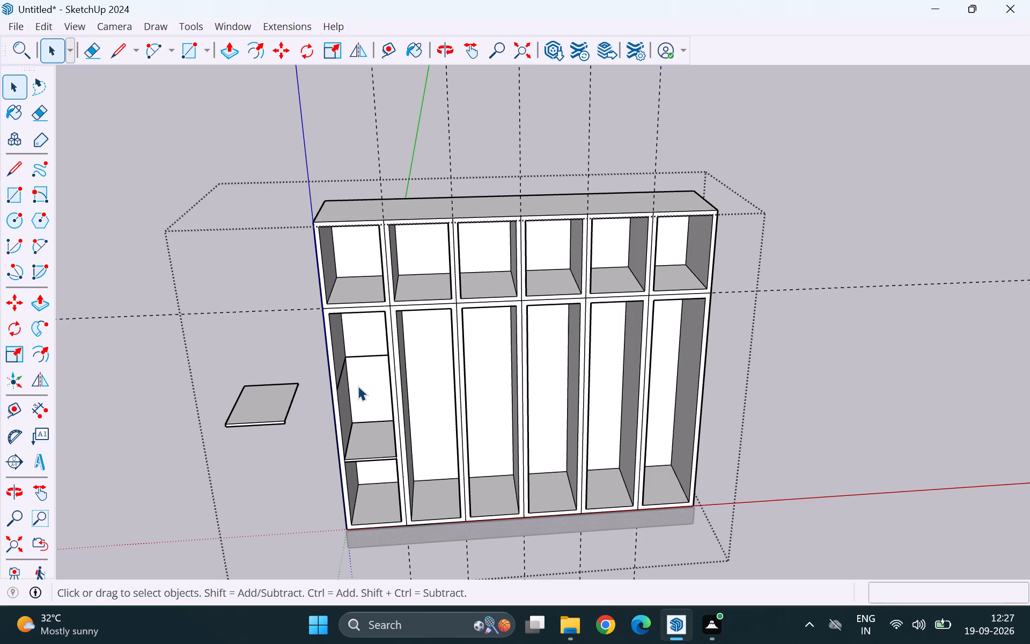
key(e)
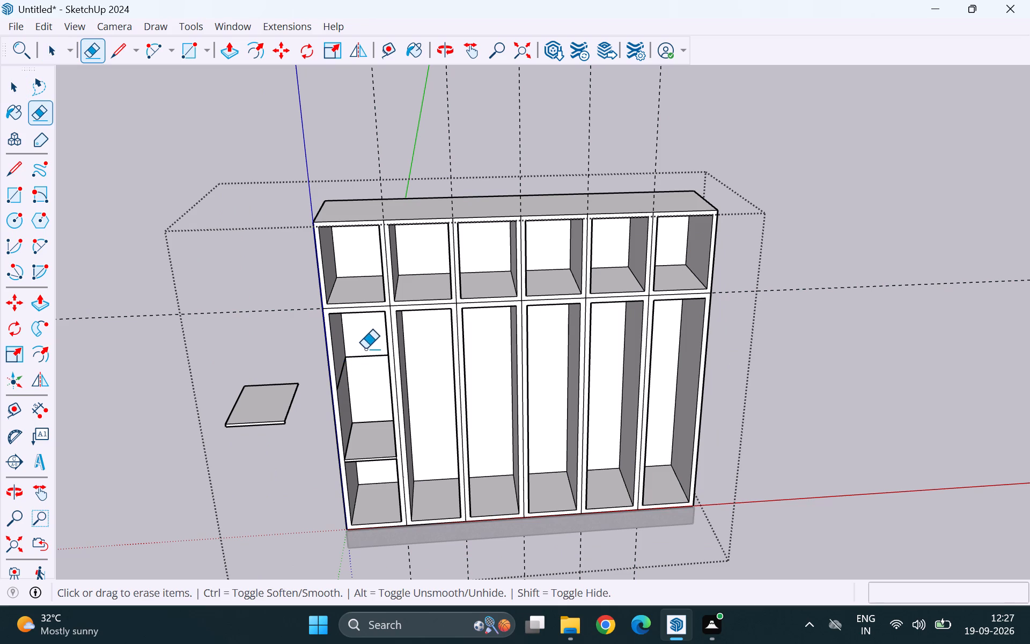
drag(365, 354, 365, 374)
drag(342, 368, 349, 384)
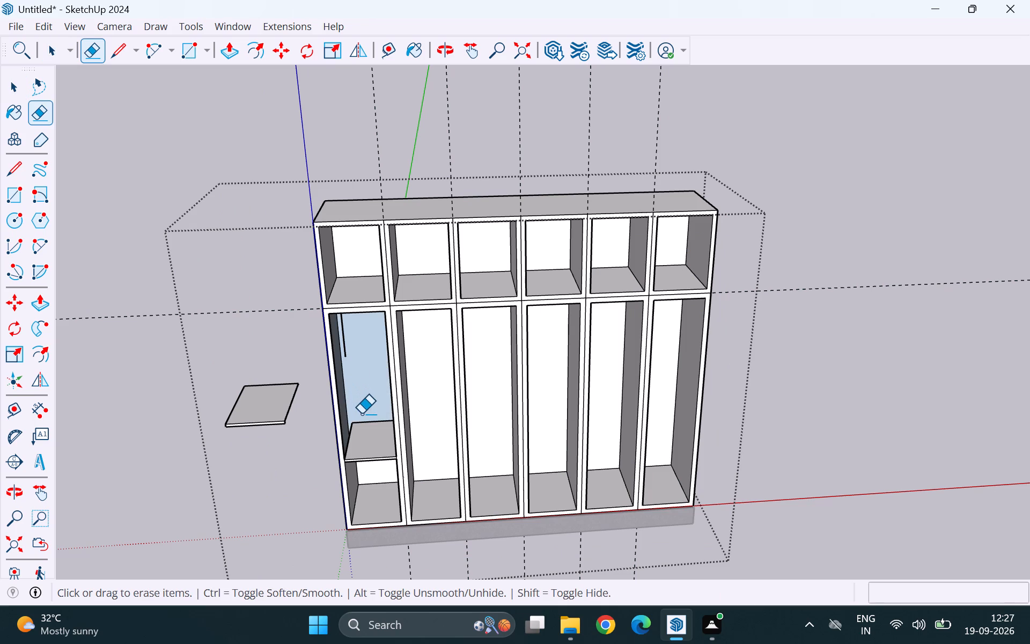
key(ctrl+z)
scroll(361, 412, up, 1)
middle_drag(361, 412, 296, 401)
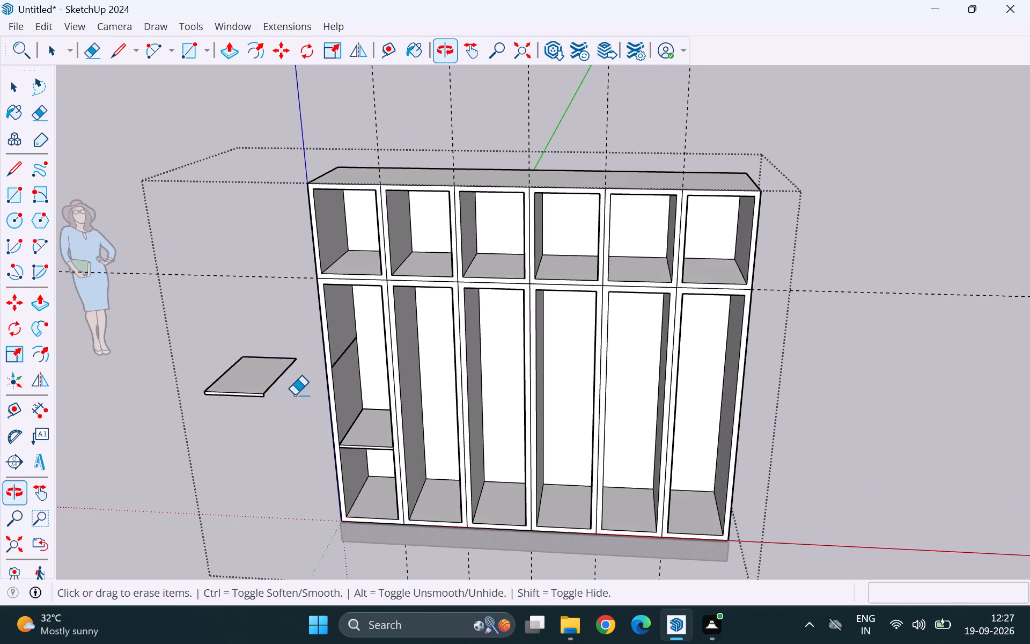
scroll(347, 369, up, 5)
drag(344, 336, 349, 350)
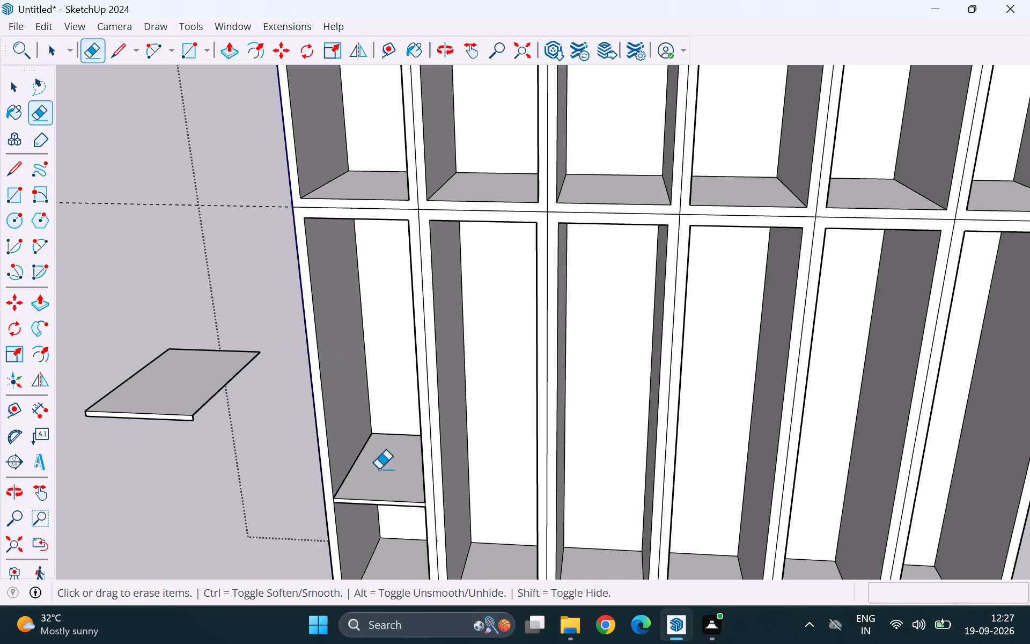
Erase the lower shelf and the remaining shelf lines from the back and both sides of the first lower compartment.
drag(394, 521, 398, 444)
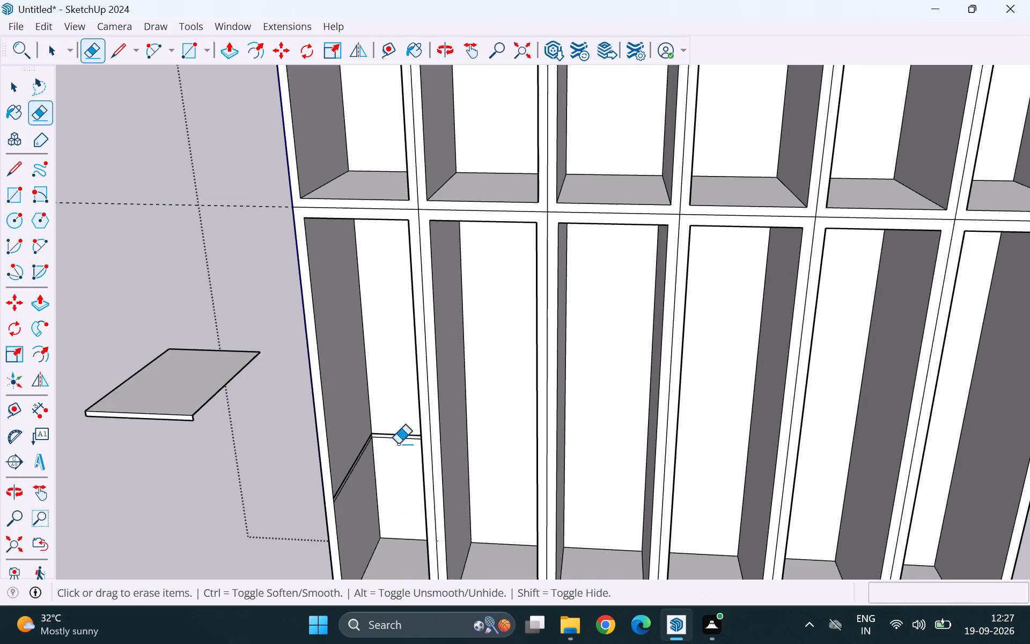
drag(354, 462, 359, 473)
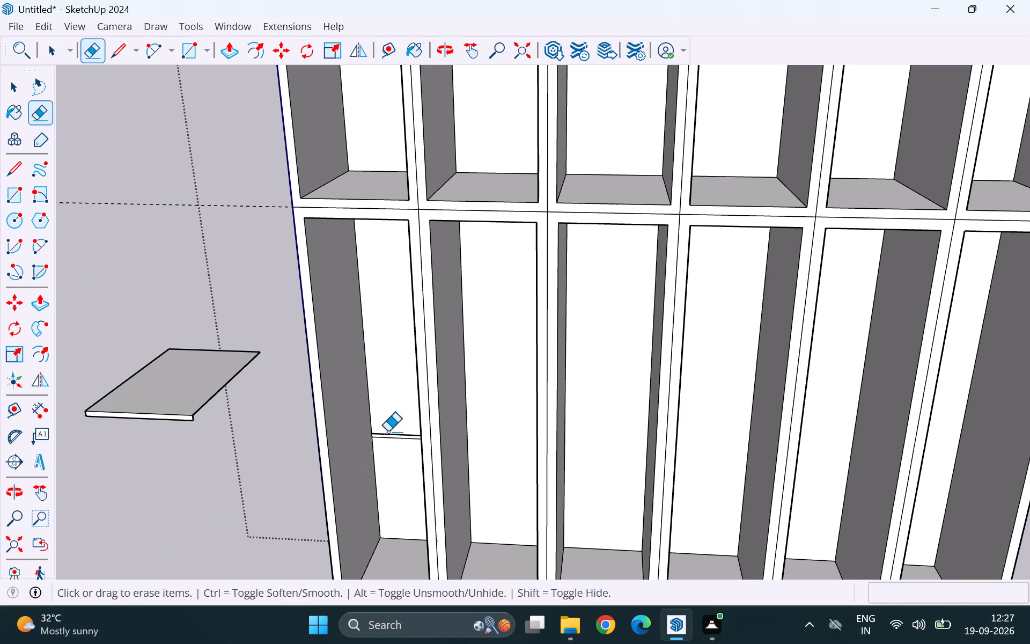
drag(388, 431, 388, 449)
middle_drag(380, 482, 508, 479)
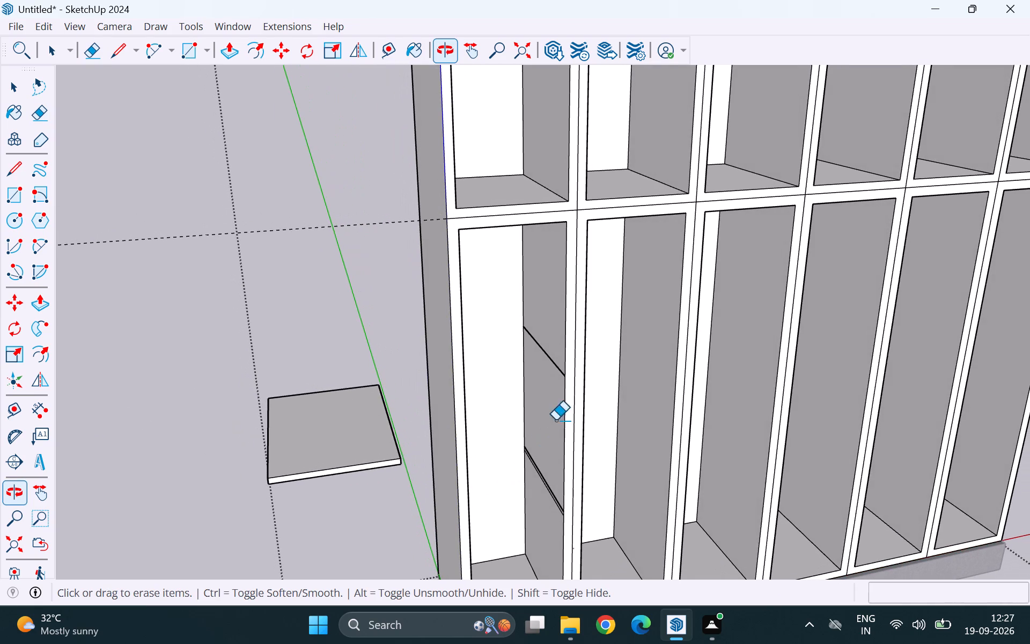
drag(546, 344, 536, 488)
scroll(505, 497, down, 8)
scroll(520, 369, up, 3)
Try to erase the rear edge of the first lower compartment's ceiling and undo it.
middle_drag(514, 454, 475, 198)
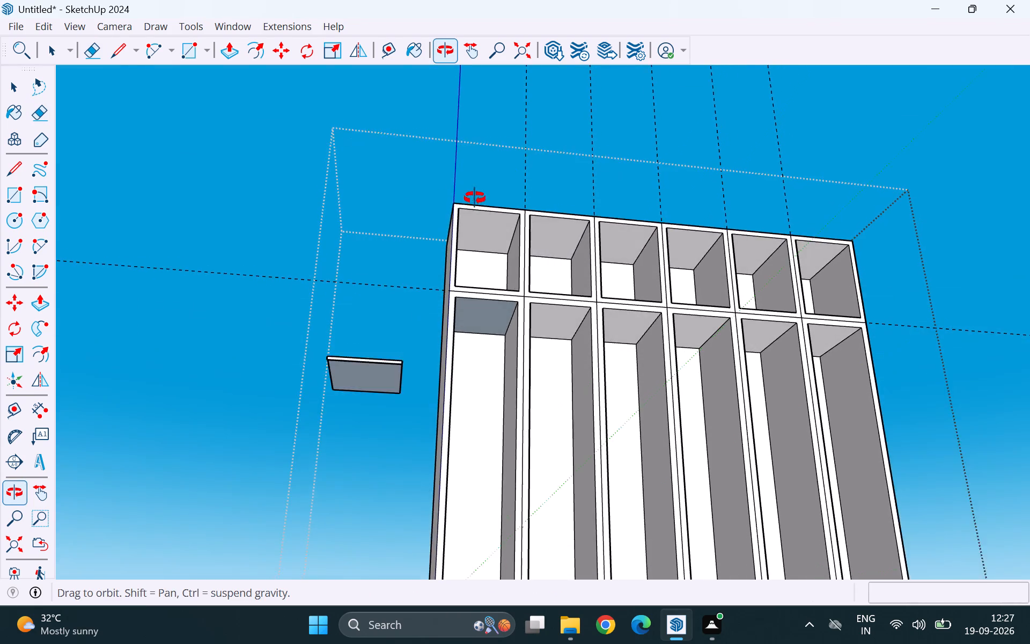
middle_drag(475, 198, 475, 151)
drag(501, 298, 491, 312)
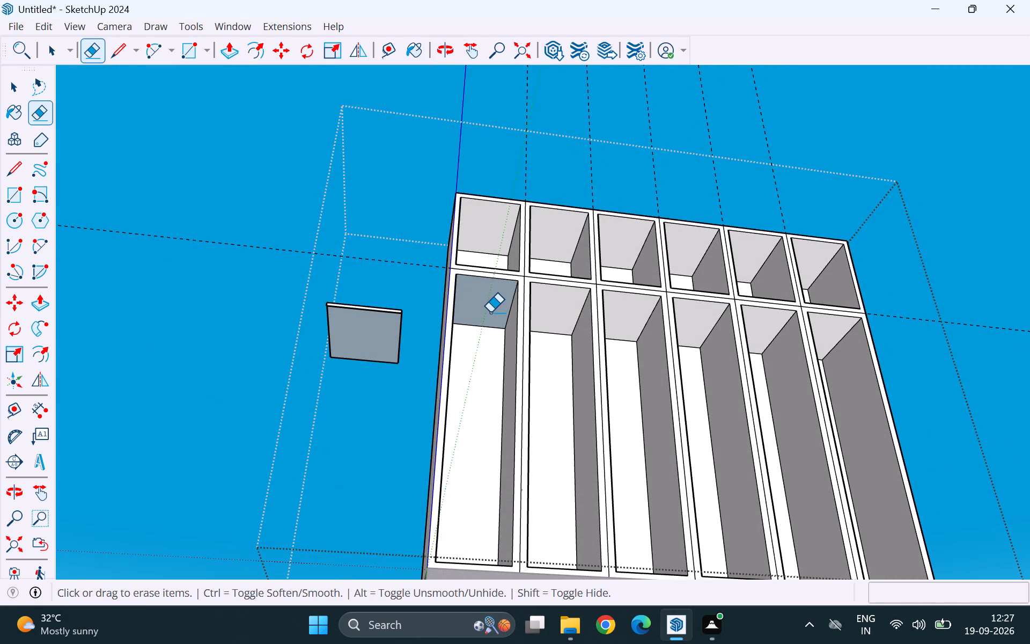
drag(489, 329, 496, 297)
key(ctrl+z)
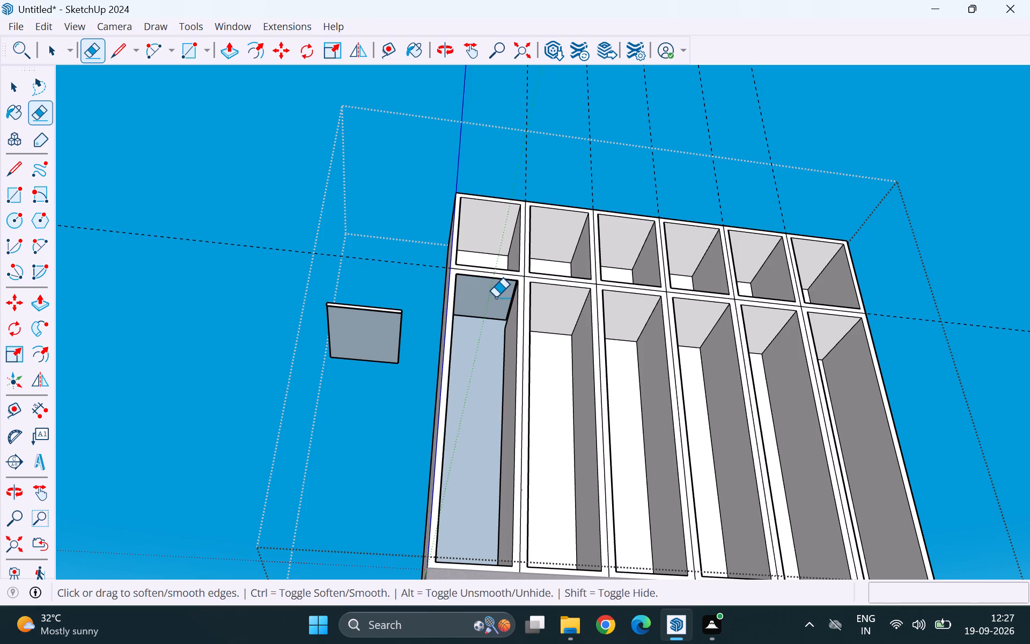
Reverse the ceiling face of the first lower compartment.
scroll(496, 303, up, 10)
key(space)
scroll(496, 302, down, 2)
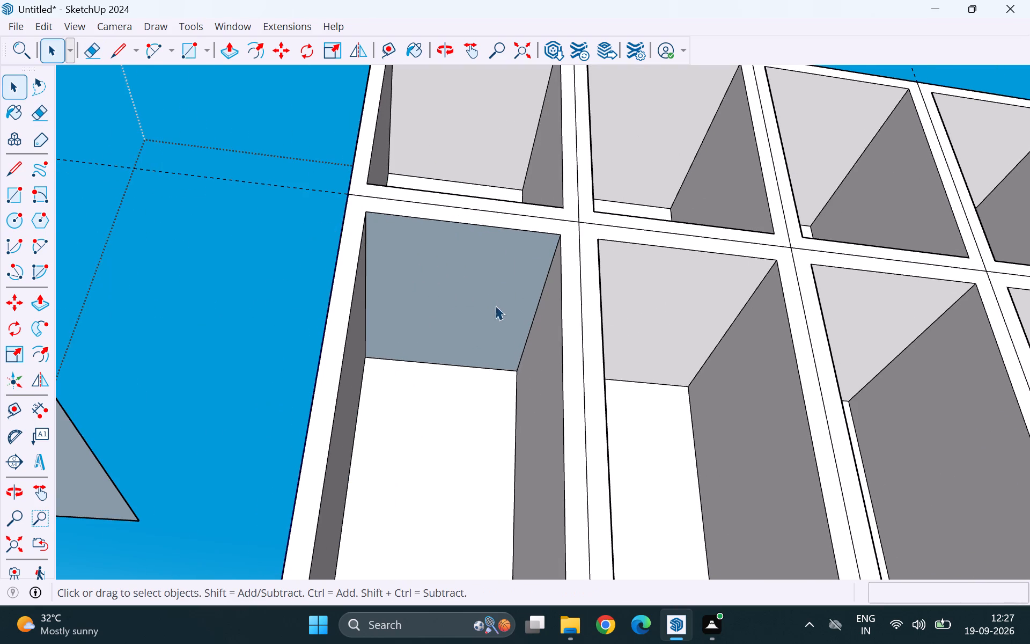
scroll(495, 305, down, 2)
click(490, 306)
right_click(490, 306)
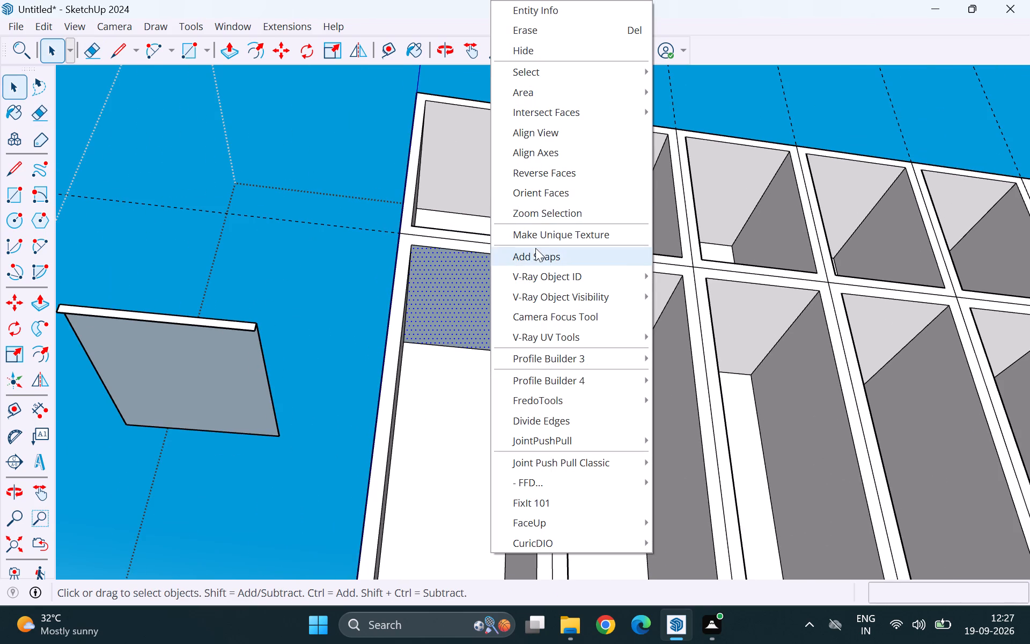
click(548, 172)
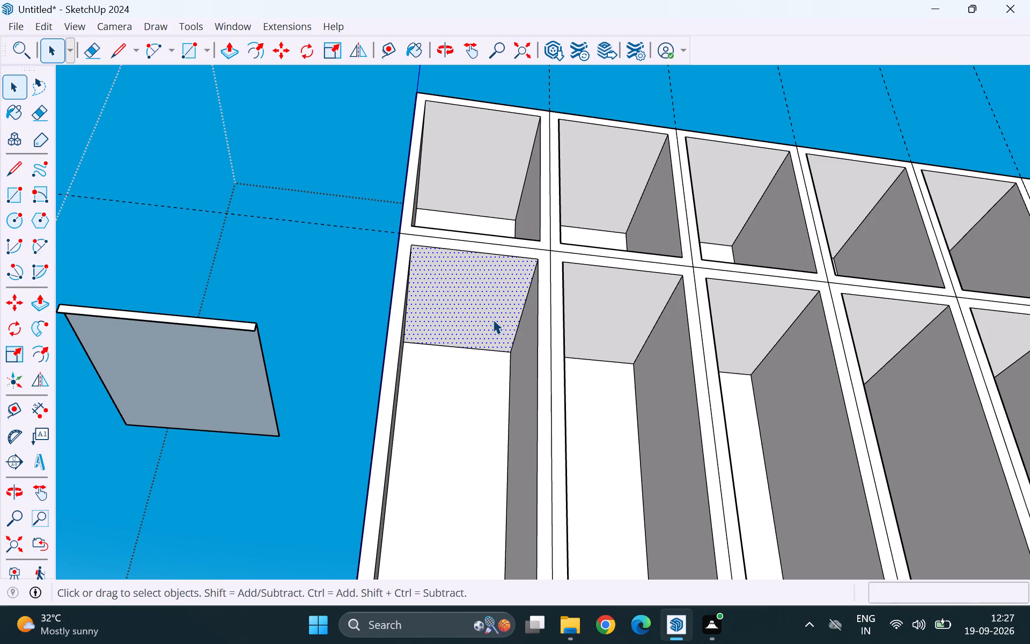
key(Delete)
key(ctrl+z)
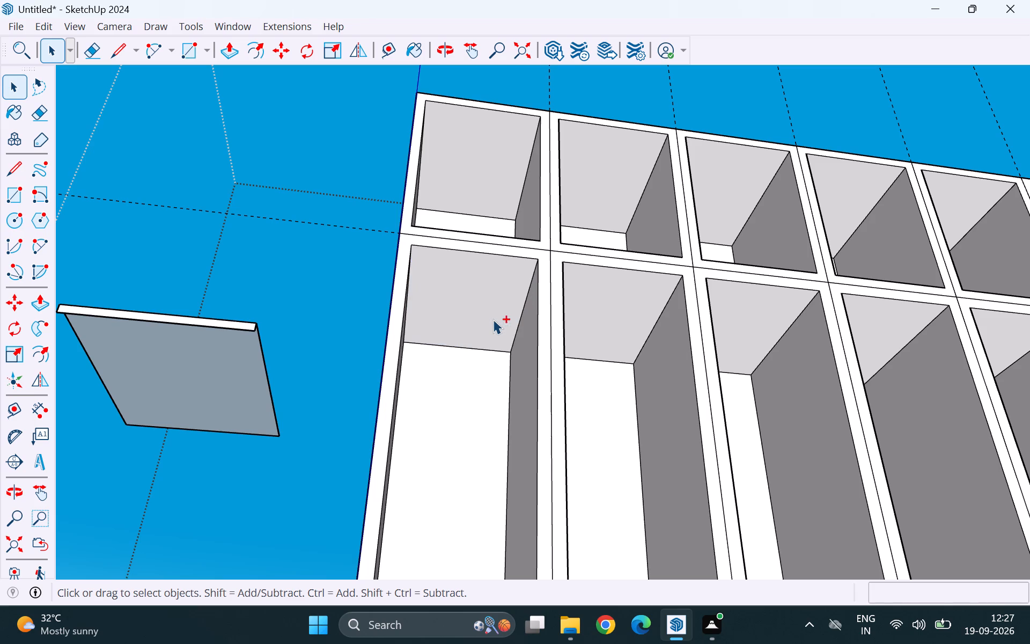
Move the grouped shelf by its lower front corner onto the front corner of the first lower compartment's floor.
scroll(455, 368, down, 9)
middle_drag(504, 341, 481, 460)
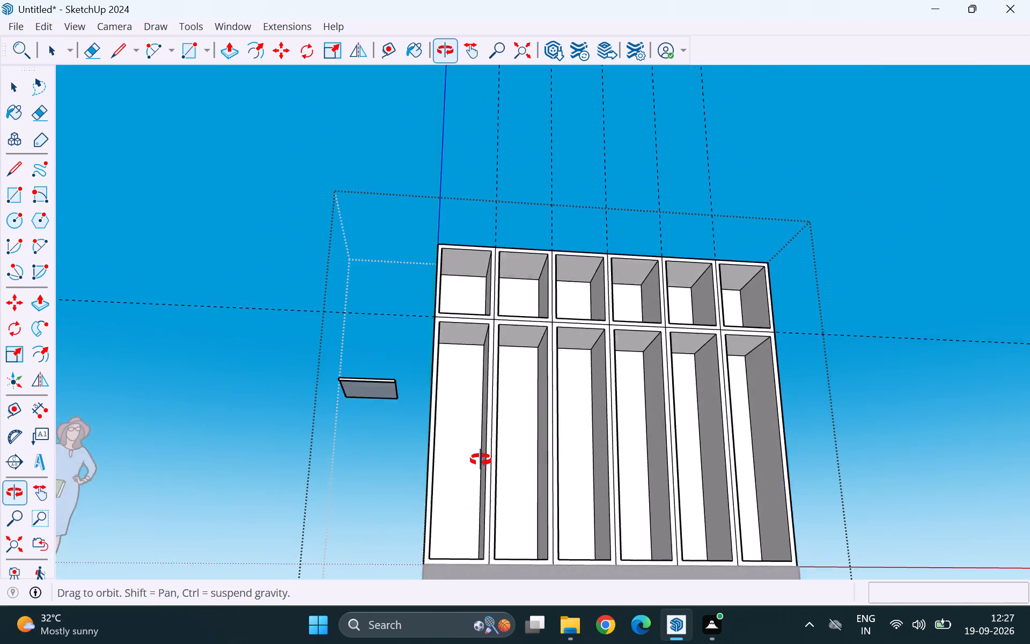
middle_drag(481, 460, 462, 563)
click(385, 400)
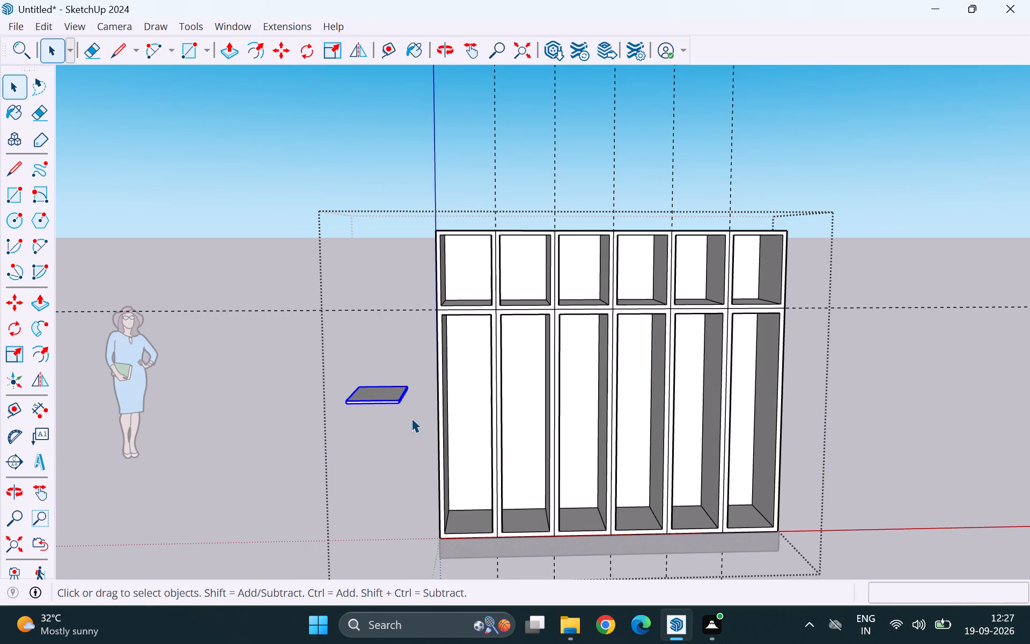
key(m)
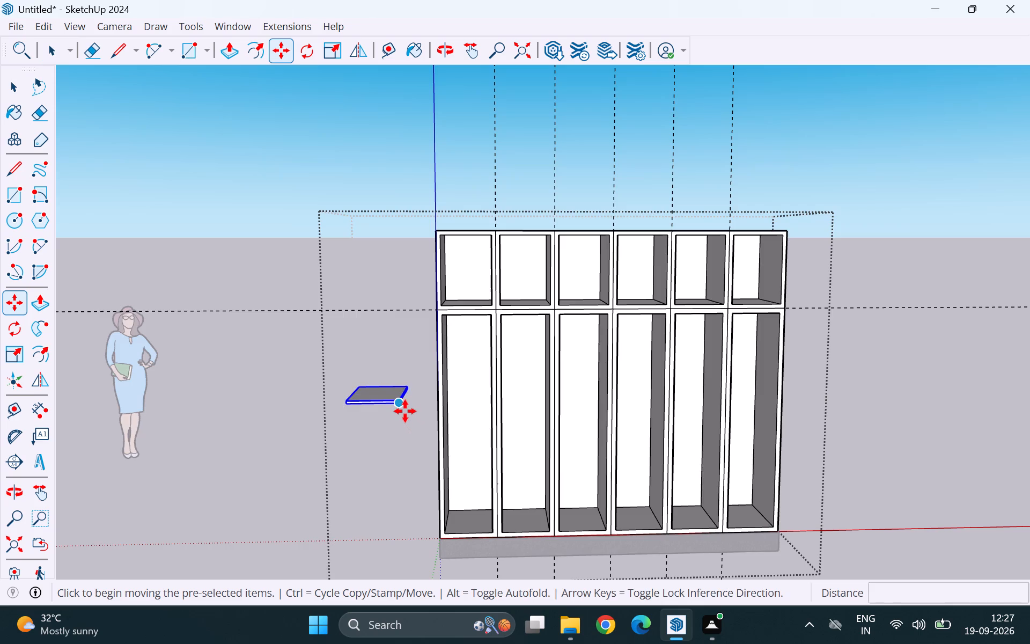
scroll(405, 411, up, 9)
click(389, 394)
scroll(317, 398, down, 2)
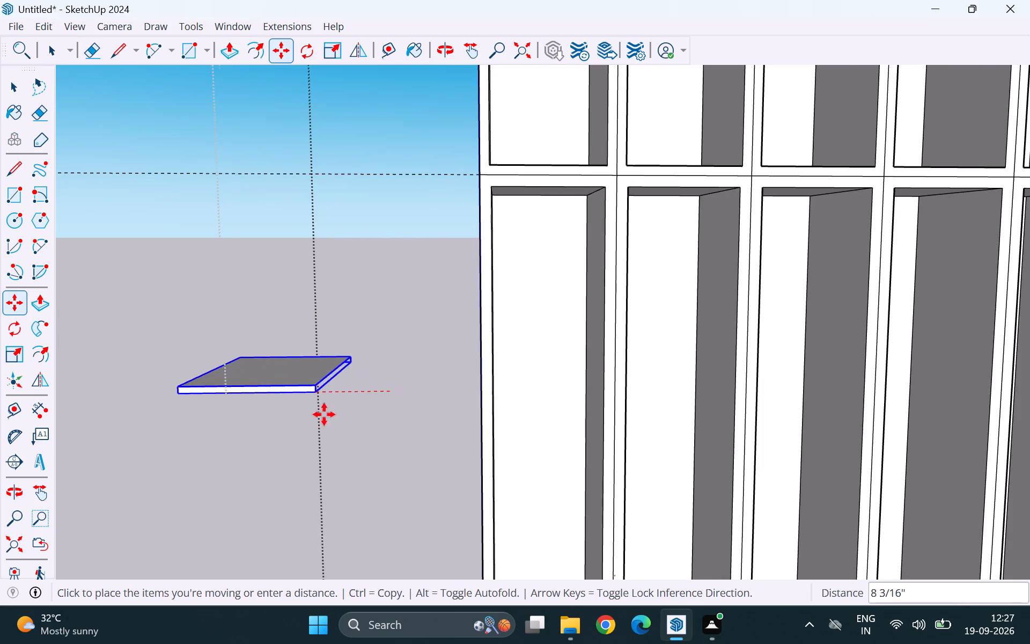
scroll(324, 414, down, 9)
scroll(473, 558, up, 5)
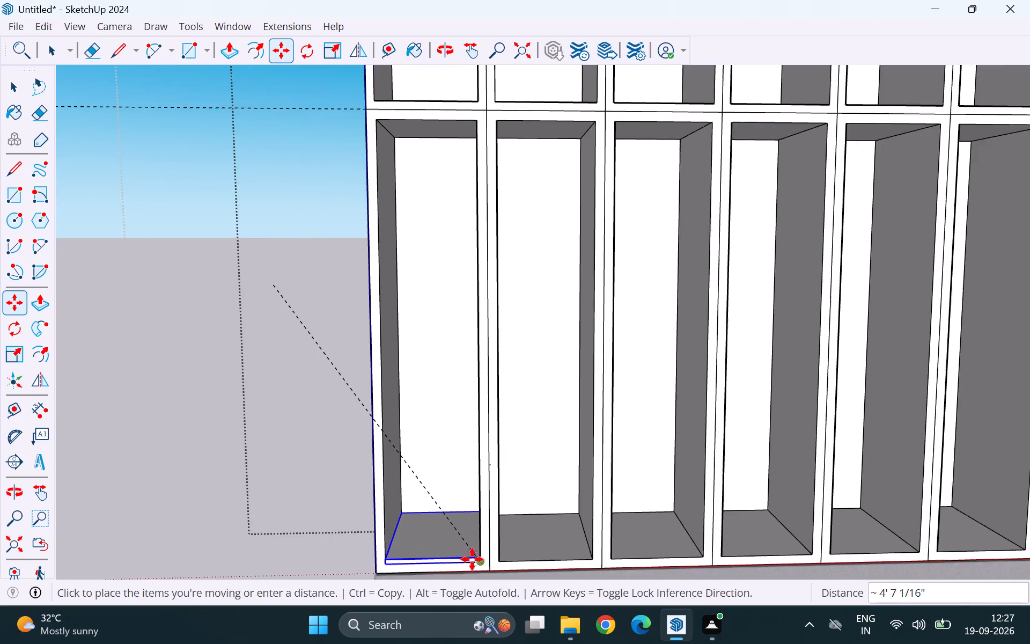
scroll(472, 561, up, 3)
click(483, 563)
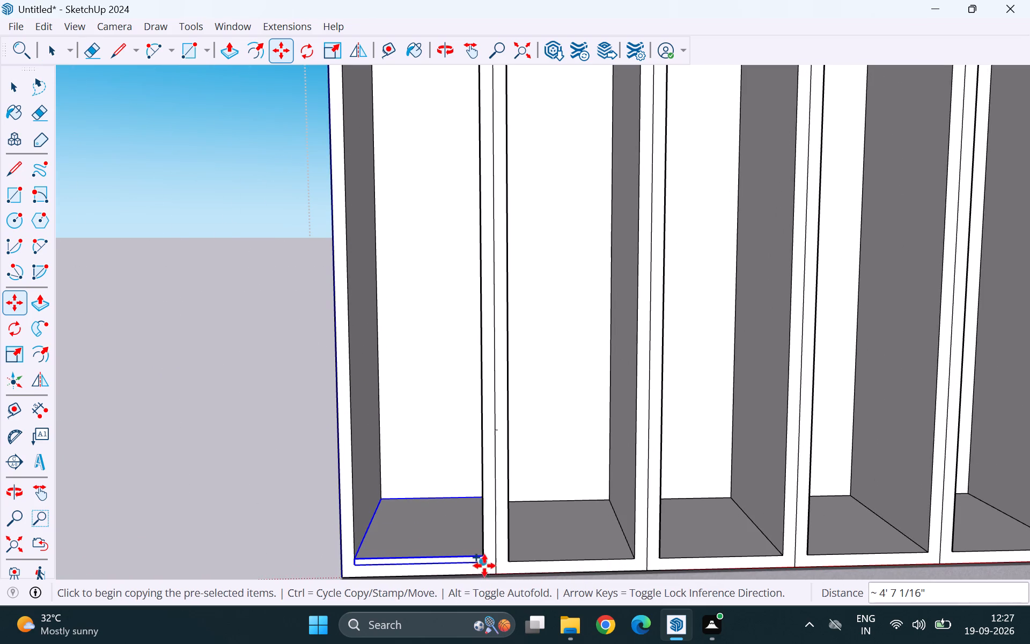
Copy the grouped shelf straight up about 5' 7 5/16" to just below the top of the first lower compartment.
click(484, 565)
scroll(484, 486, down, 7)
scroll(483, 238, up, 4)
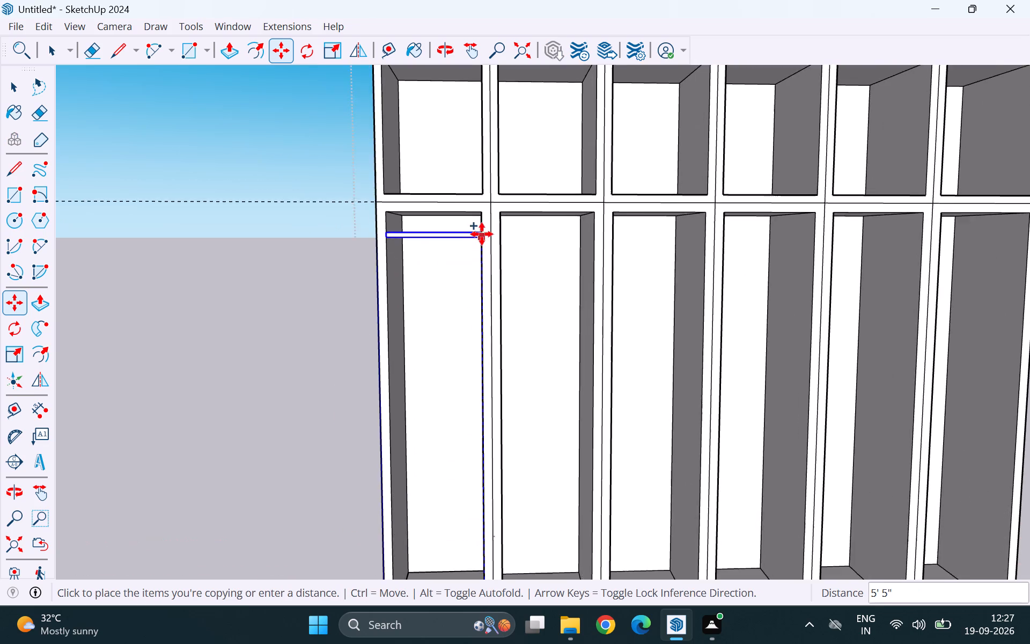
scroll(482, 234, up, 3)
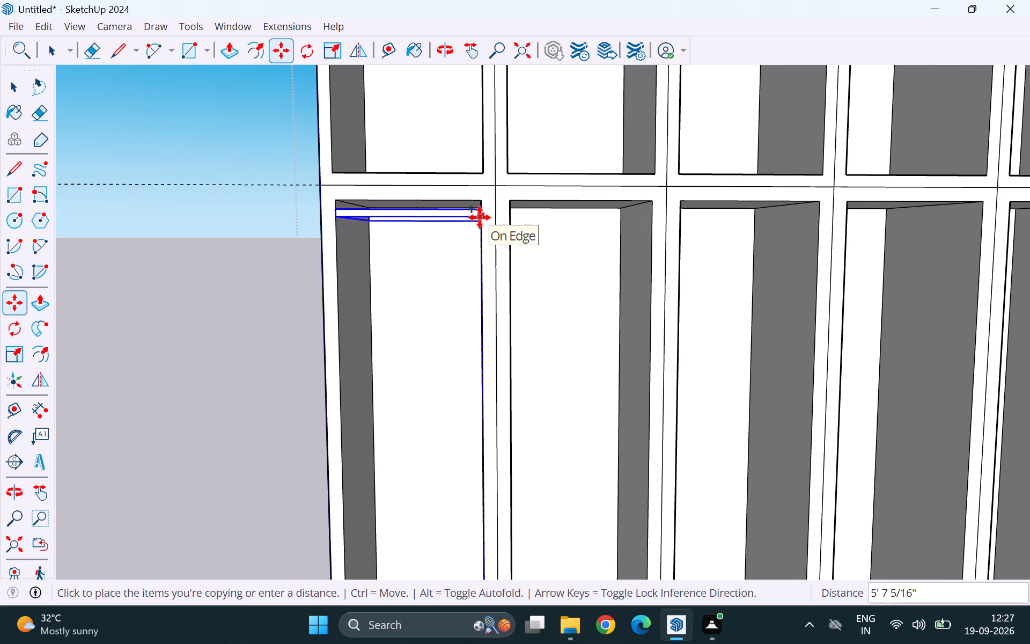
click(480, 217)
scroll(478, 208, up, 1)
middle_drag(477, 241, 477, 302)
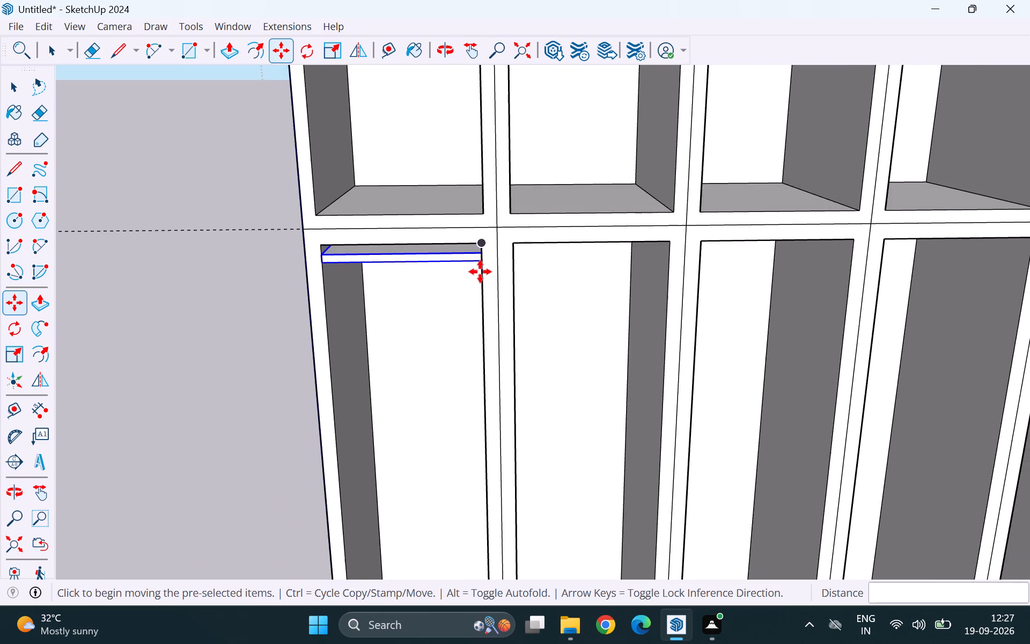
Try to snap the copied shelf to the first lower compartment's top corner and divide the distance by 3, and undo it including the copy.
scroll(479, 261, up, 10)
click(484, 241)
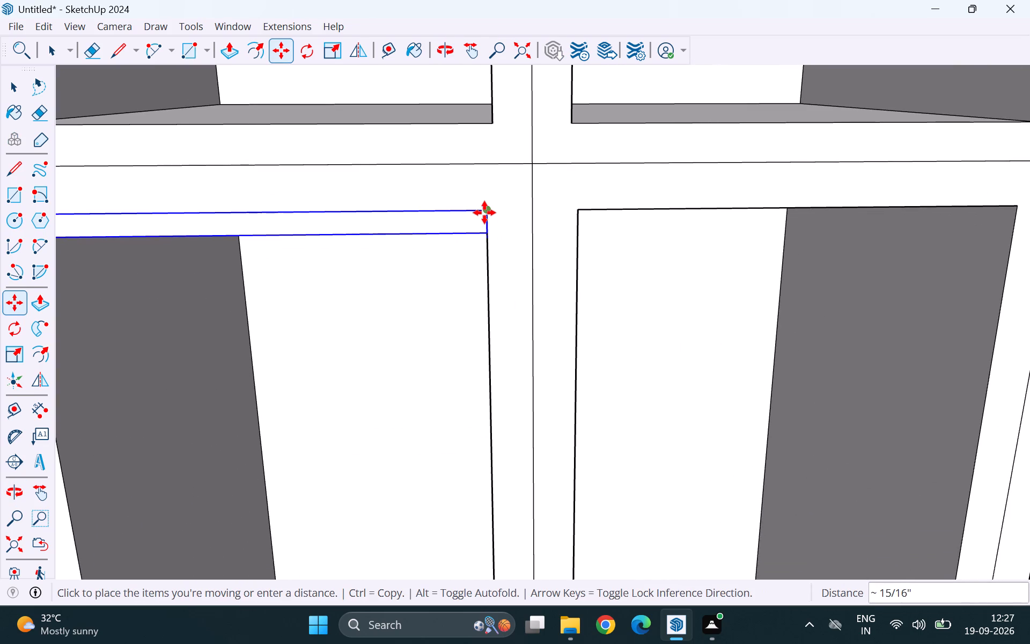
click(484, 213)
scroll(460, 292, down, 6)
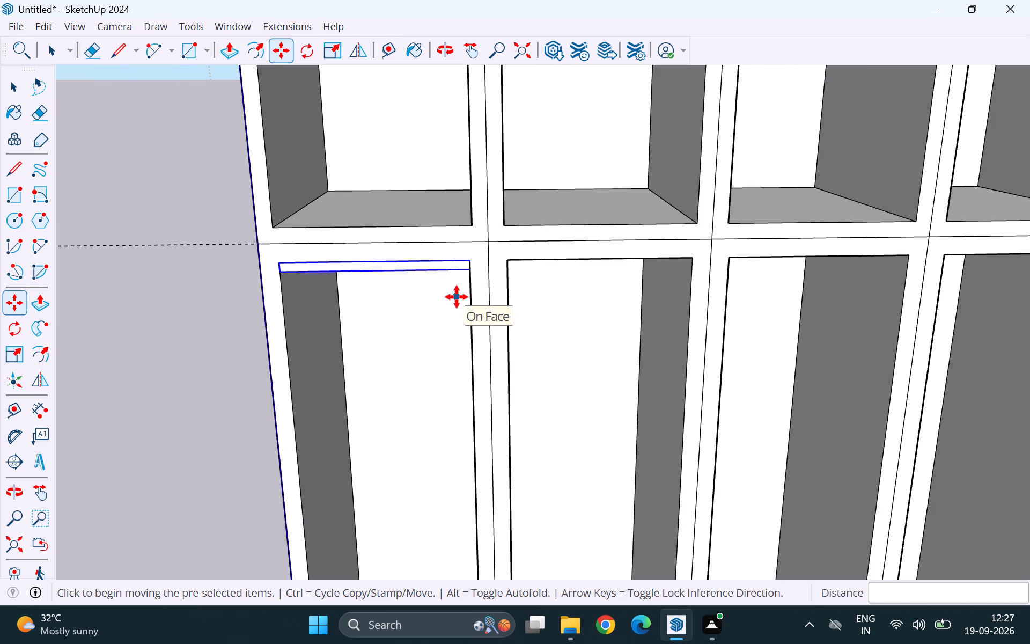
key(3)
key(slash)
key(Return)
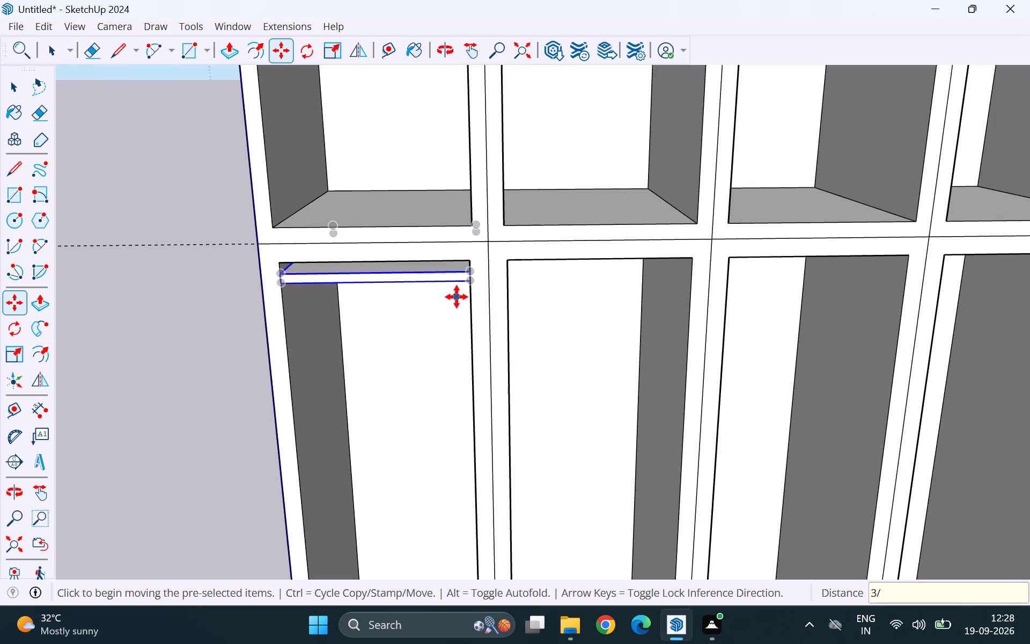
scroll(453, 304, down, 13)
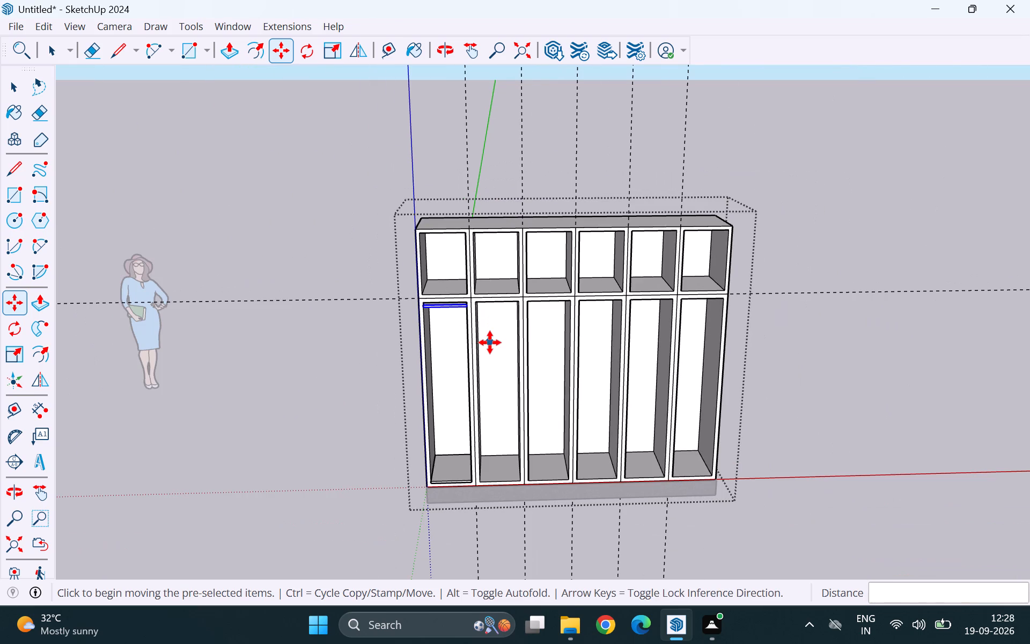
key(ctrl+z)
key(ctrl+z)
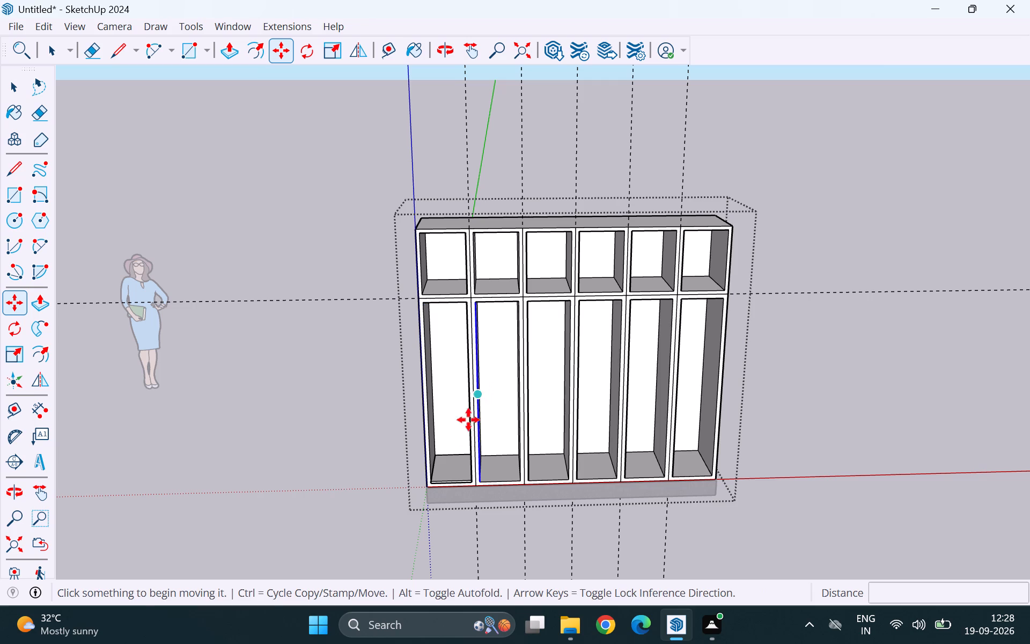
Copy the grouped floor shelf about 5' 8 1/4" up to the first lower compartment's top corner, dividing the distance by 3 with evenly spaced shelves.
scroll(458, 478, up, 10)
scroll(486, 488, up, 11)
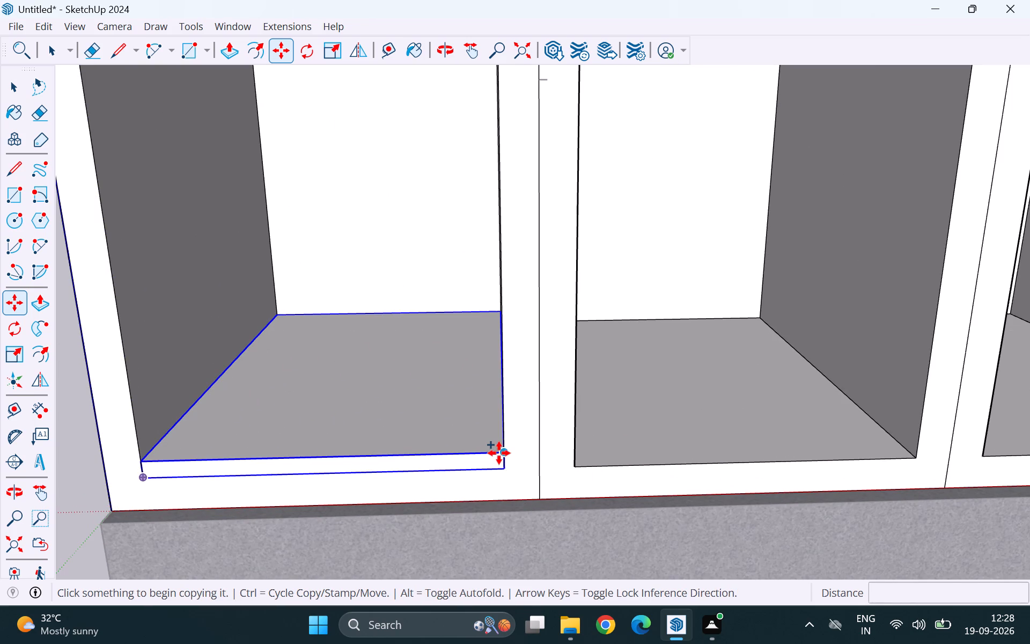
click(503, 452)
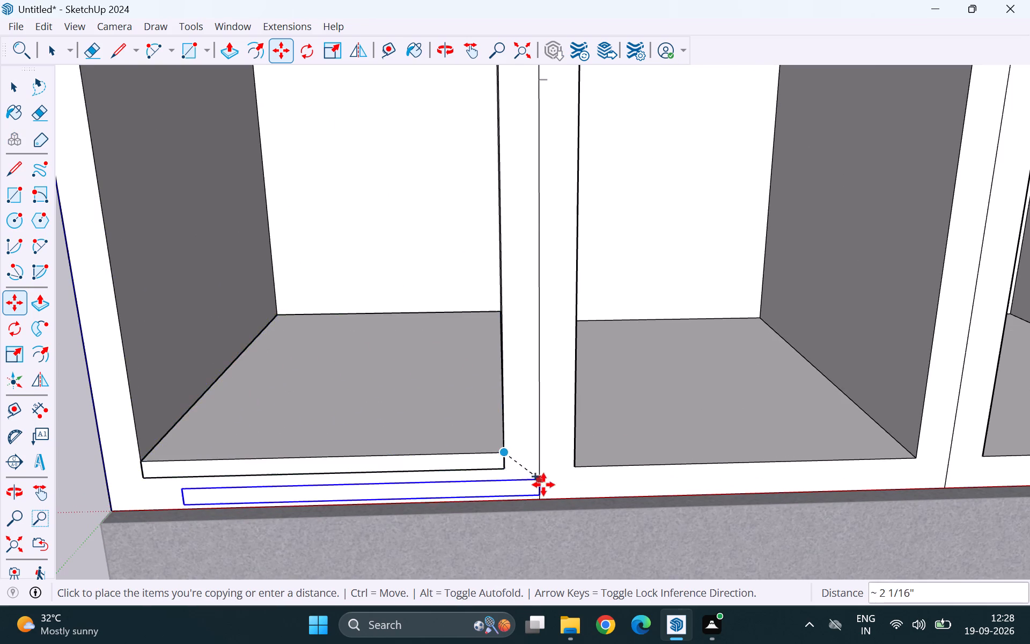
scroll(543, 493, down, 11)
scroll(521, 355, down, 10)
scroll(527, 228, up, 2)
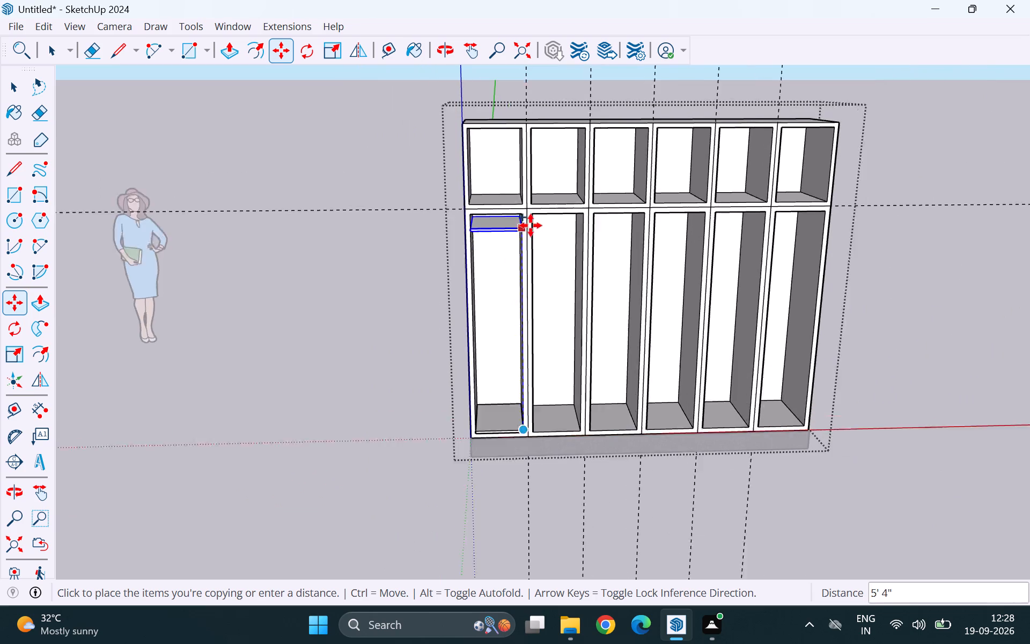
scroll(531, 225, up, 14)
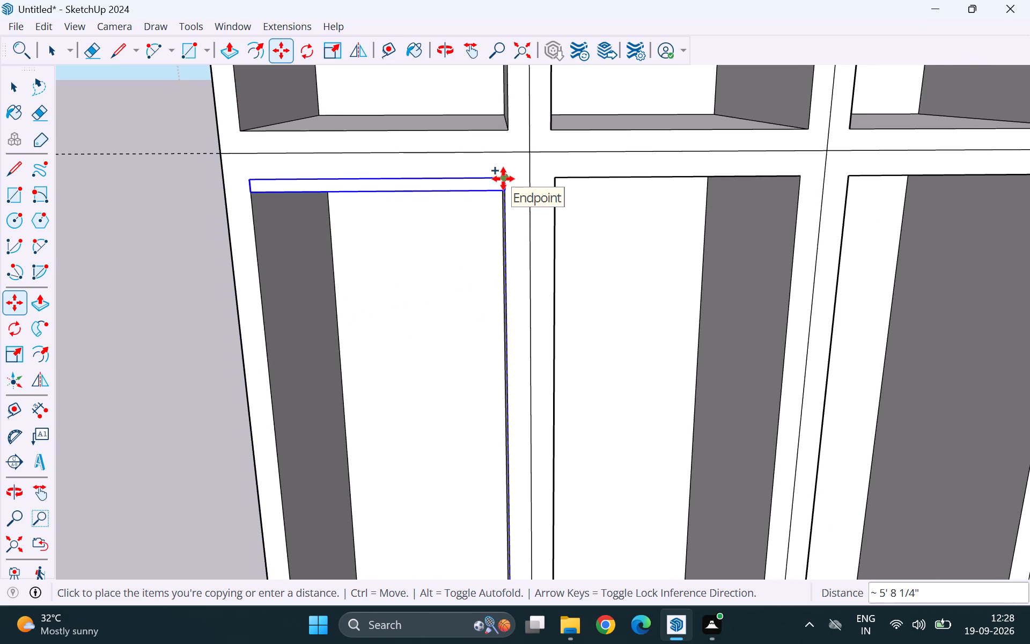
click(503, 179)
text(3/)
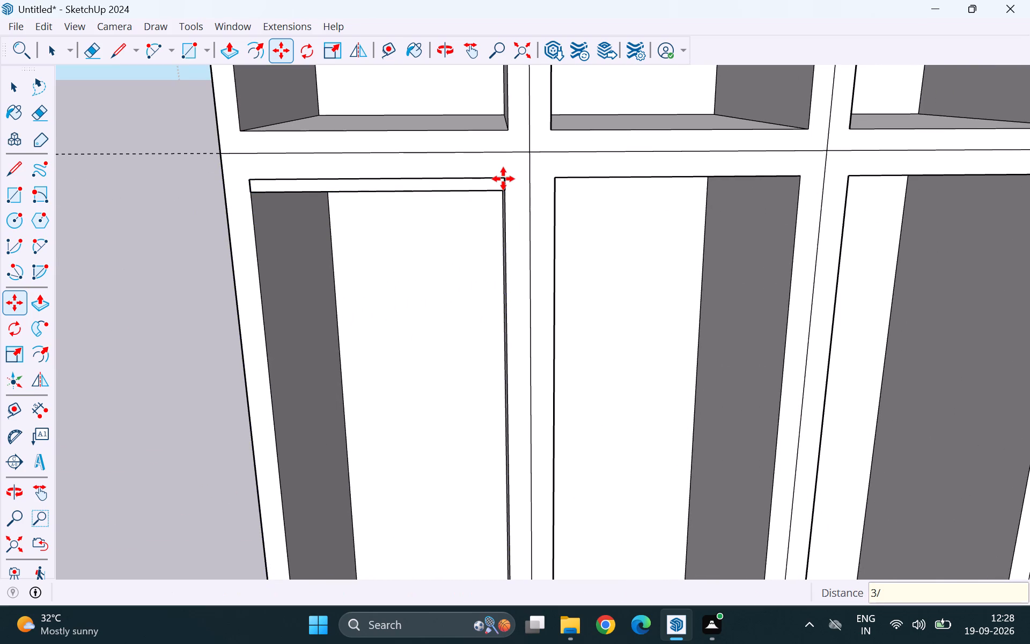
key(Return)
scroll(402, 357, down, 11)
scroll(570, 362, down, 6)
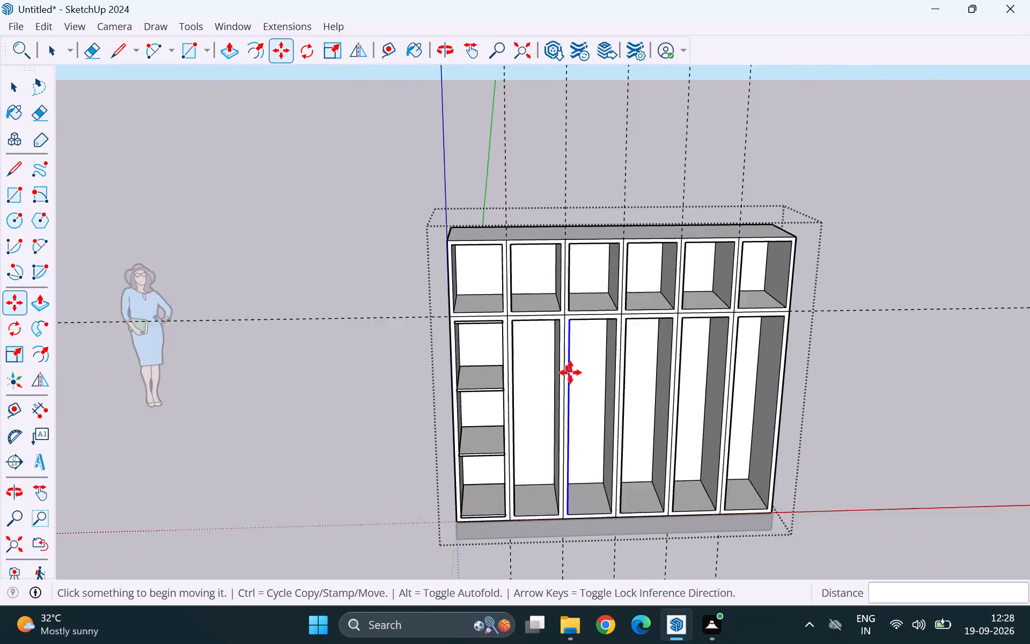
Examine the shelves in the first lower compartment from the side, from below and from above.
key(space)
middle_drag(518, 484, 745, 427)
middle_drag(688, 416, 536, 266)
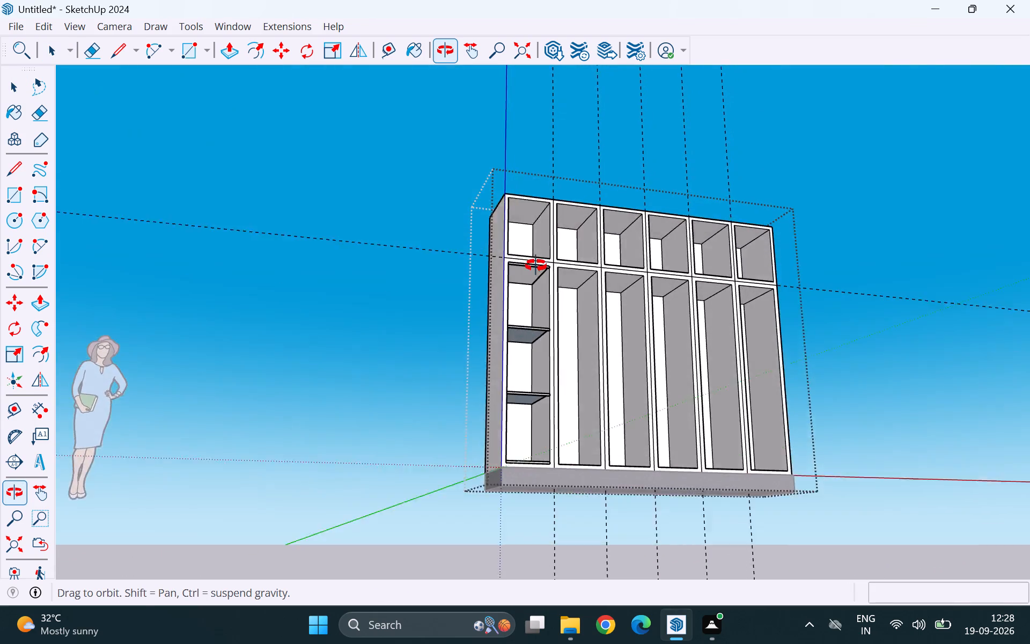
middle_drag(536, 266, 458, 323)
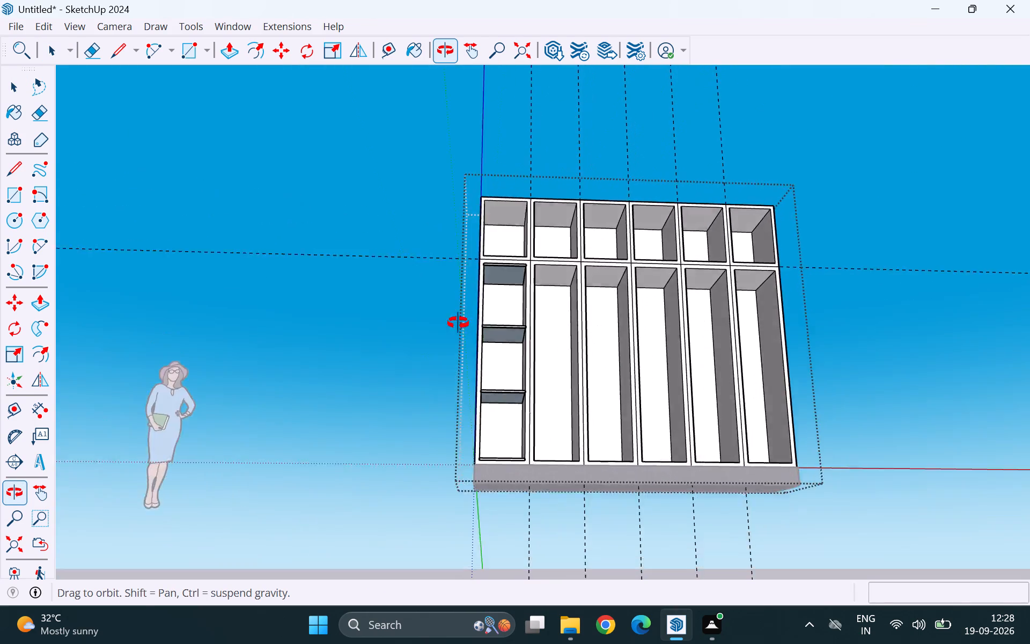
middle_drag(458, 323, 435, 501)
scroll(553, 460, down, 3)
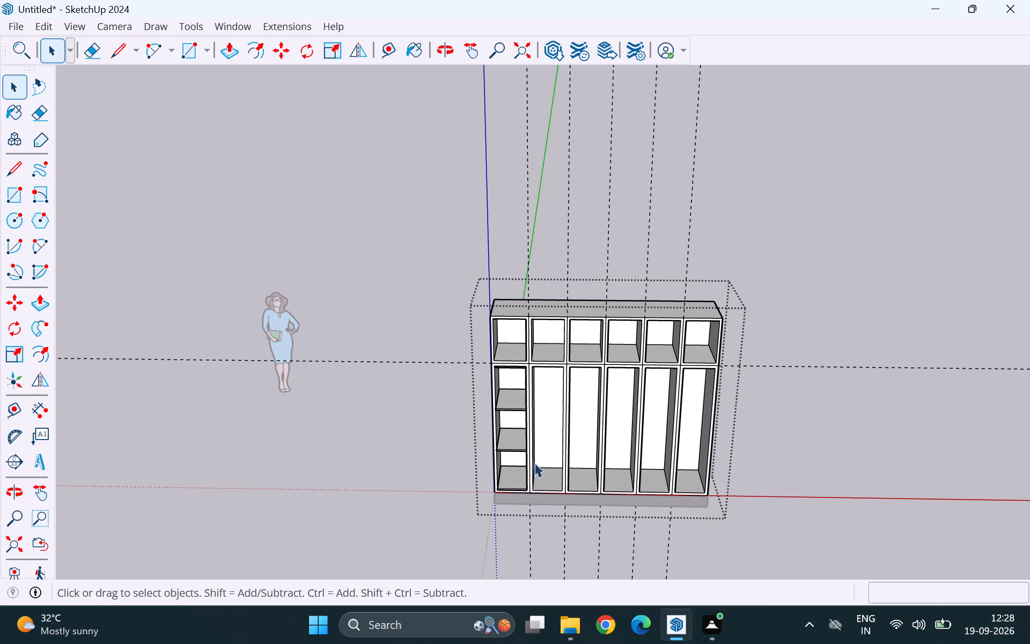
middle_drag(512, 466, 566, 442)
middle_drag(597, 481, 557, 442)
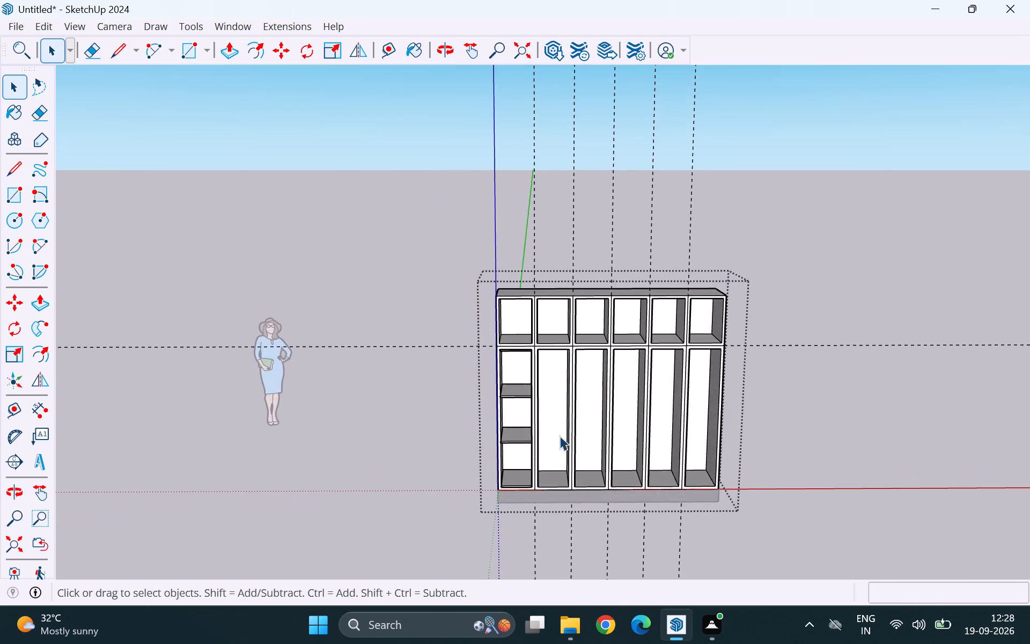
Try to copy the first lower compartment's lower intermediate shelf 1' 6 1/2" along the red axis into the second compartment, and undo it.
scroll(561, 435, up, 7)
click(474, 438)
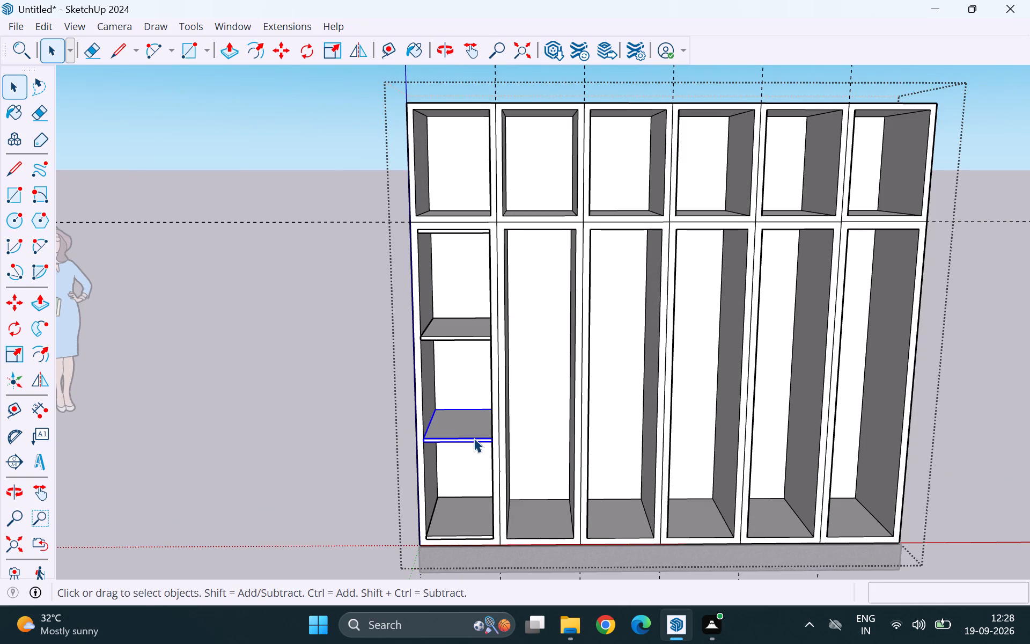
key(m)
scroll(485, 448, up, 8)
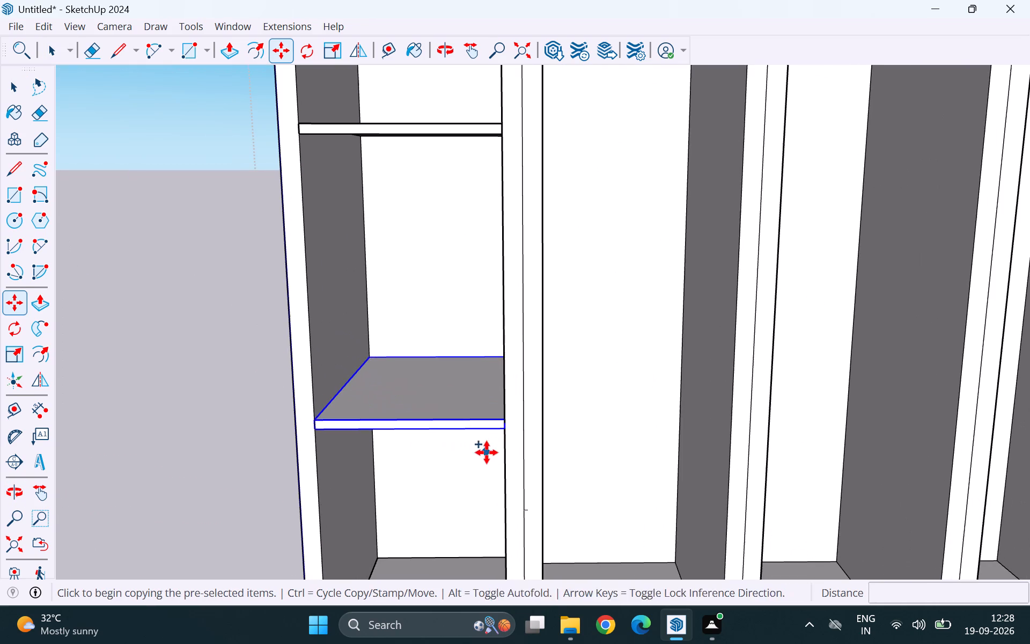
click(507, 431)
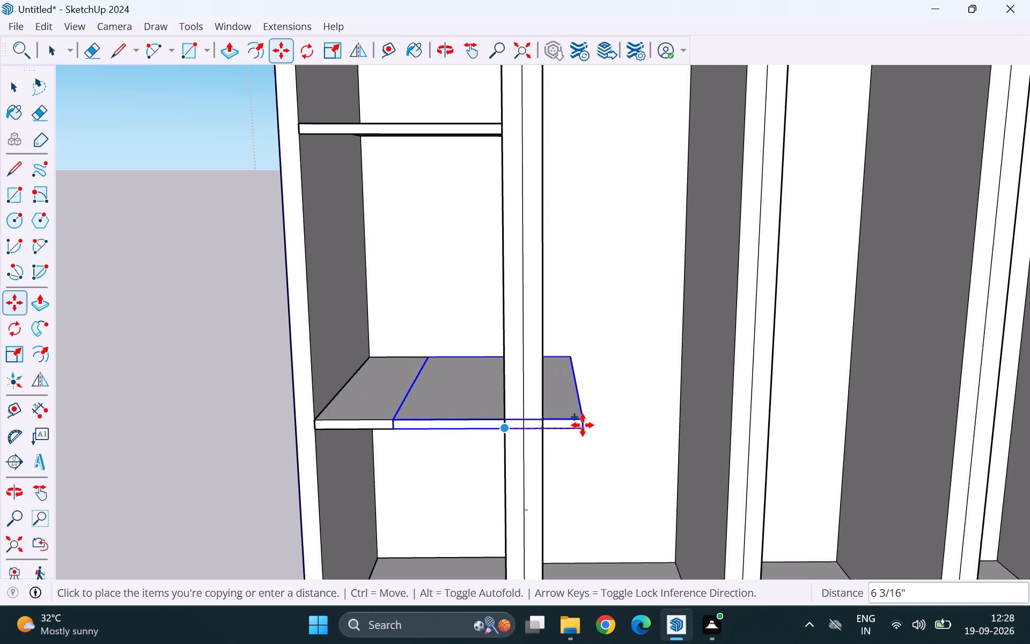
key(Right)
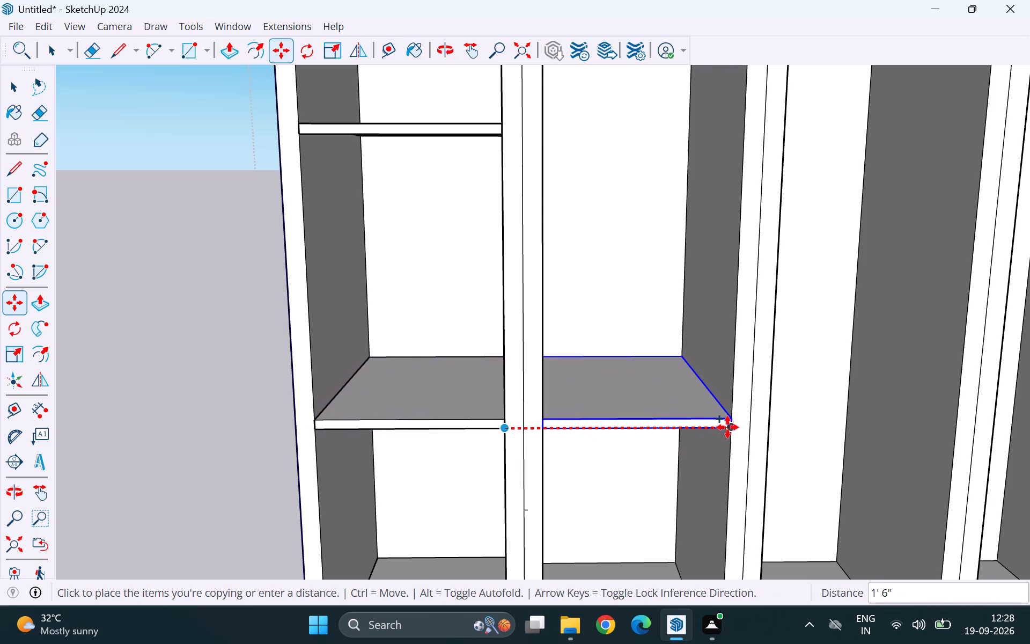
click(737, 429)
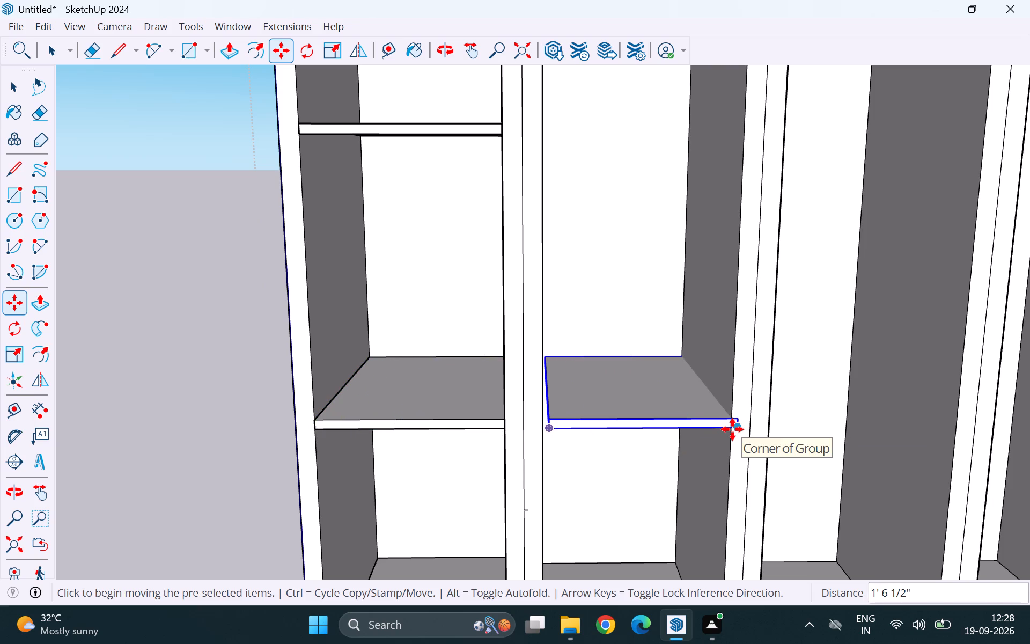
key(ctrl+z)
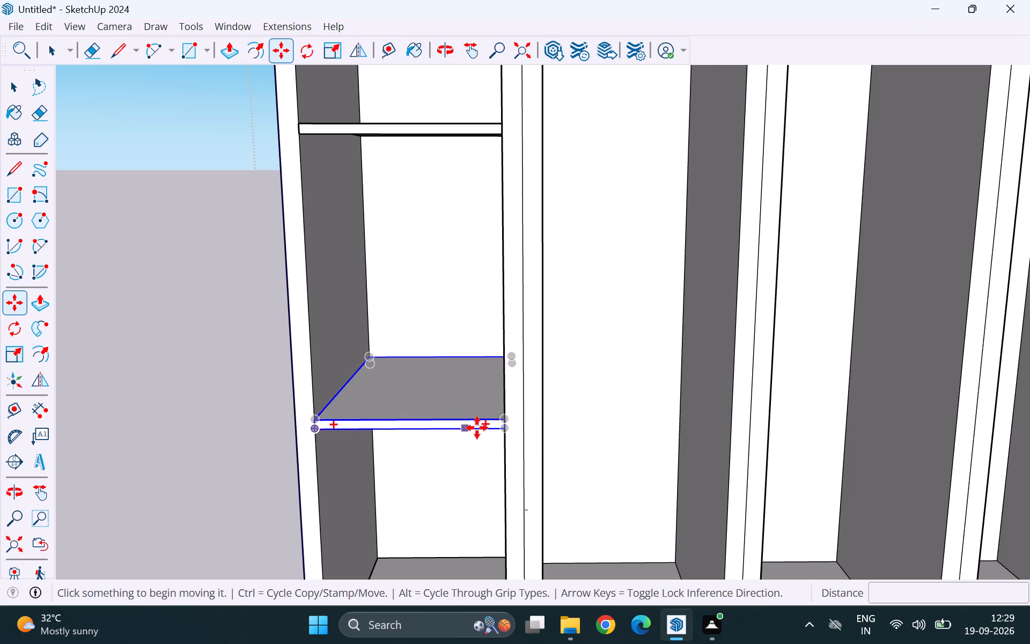
Copy the first lower compartment's lower intermediate shelf by its outer front corner 1' 6" along the red axis into the second lower compartment.
click(315, 430)
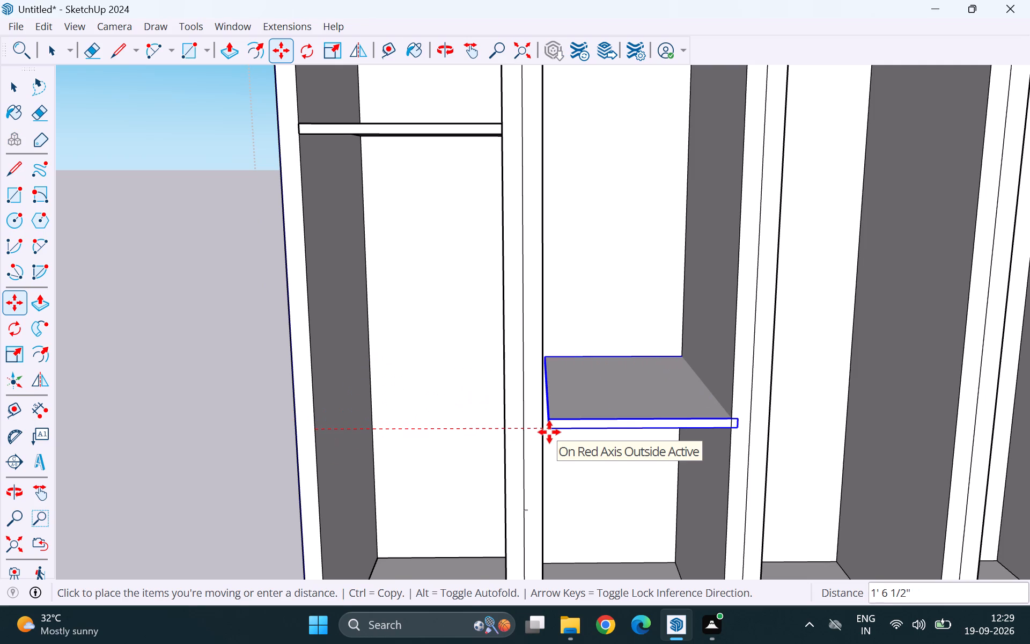
key(Right)
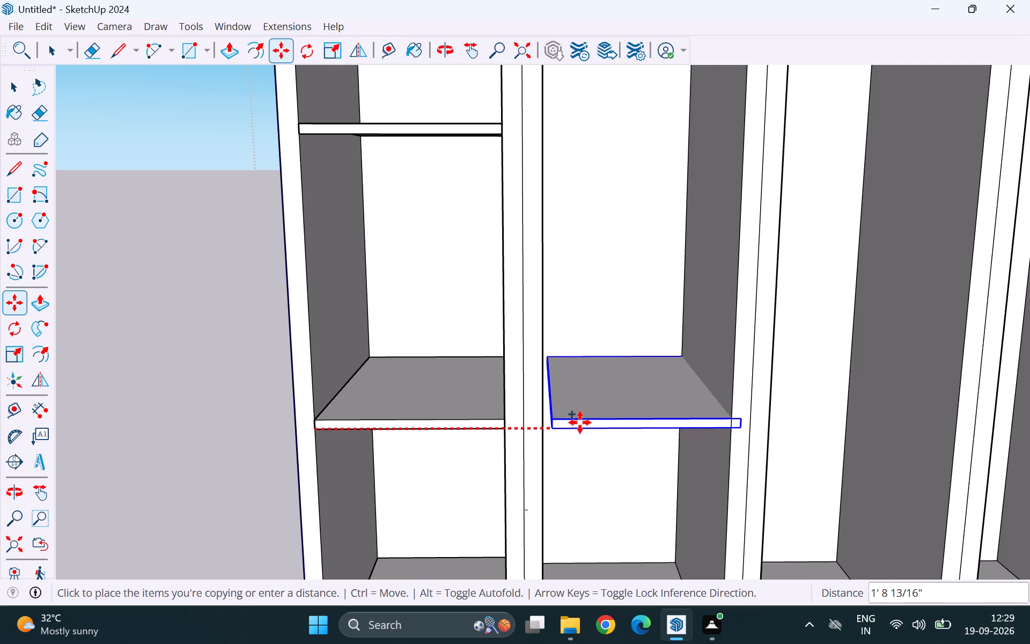
scroll(554, 429, up, 4)
middle_drag(553, 430, 527, 437)
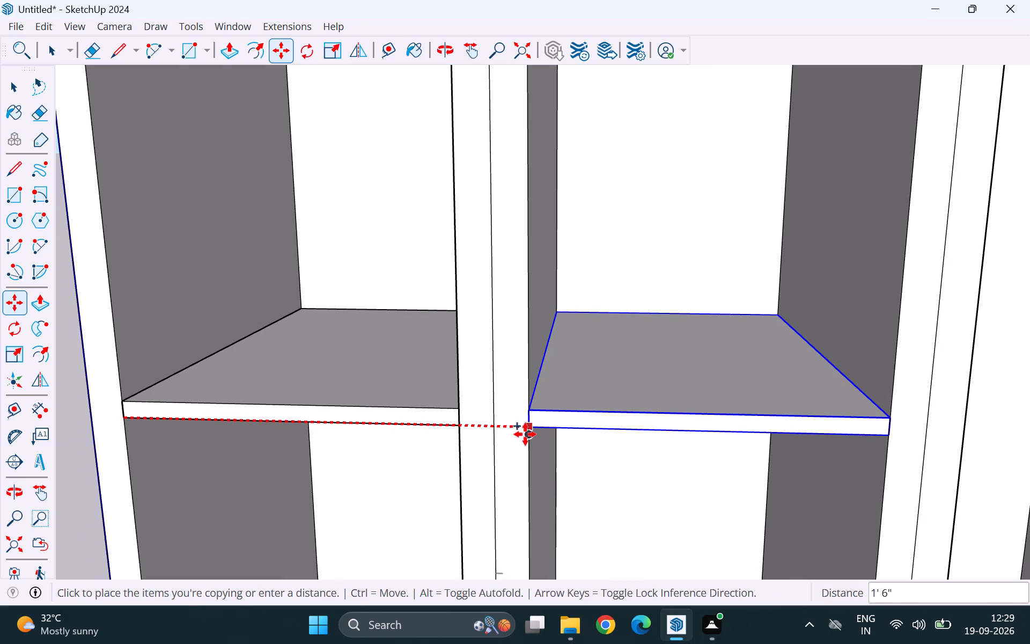
click(526, 431)
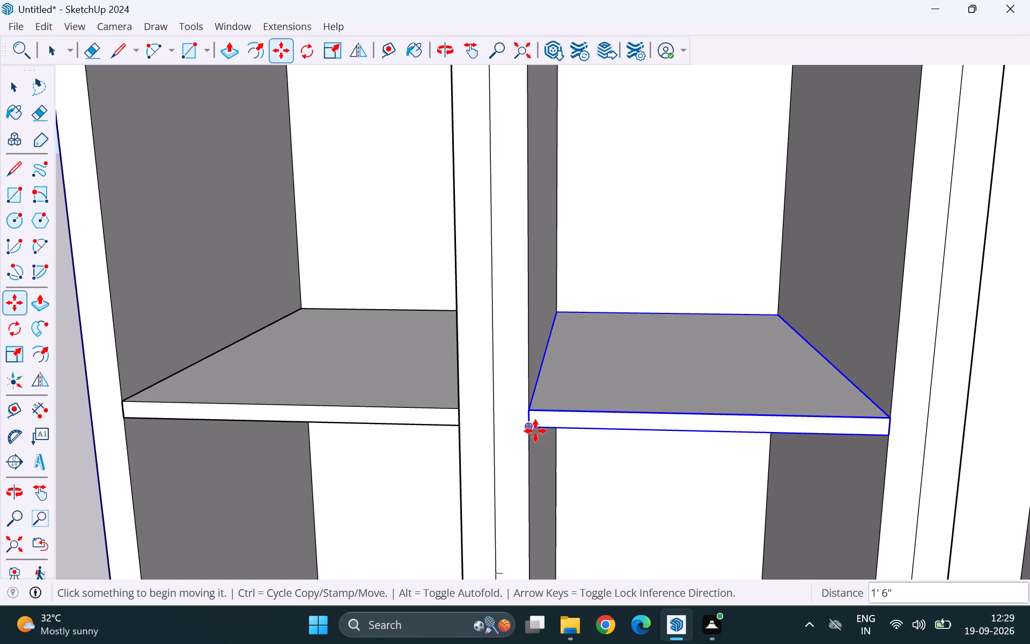
key(space)
scroll(501, 381, down, 17)
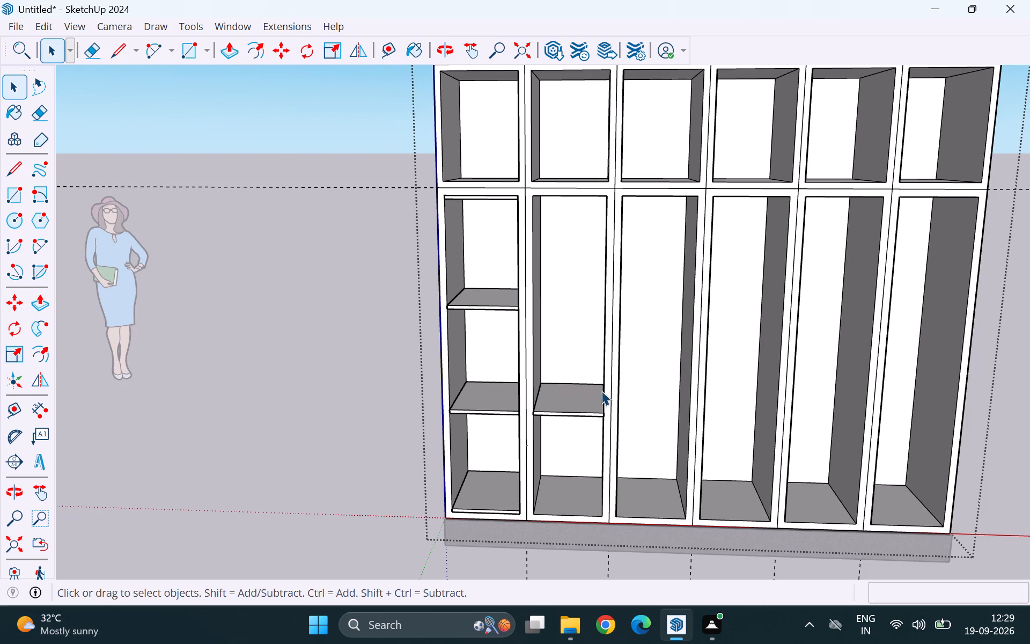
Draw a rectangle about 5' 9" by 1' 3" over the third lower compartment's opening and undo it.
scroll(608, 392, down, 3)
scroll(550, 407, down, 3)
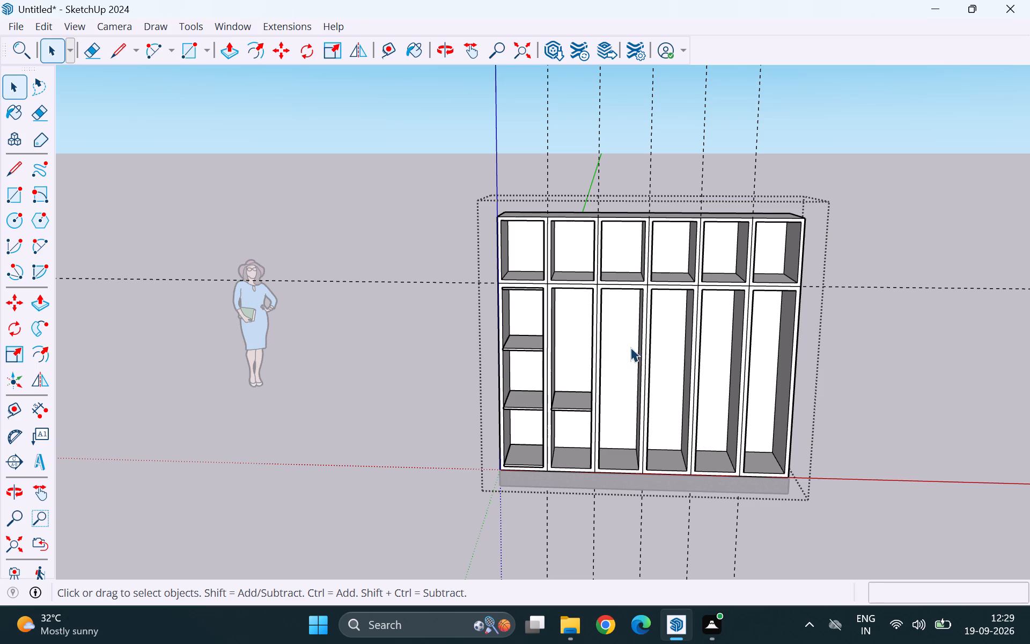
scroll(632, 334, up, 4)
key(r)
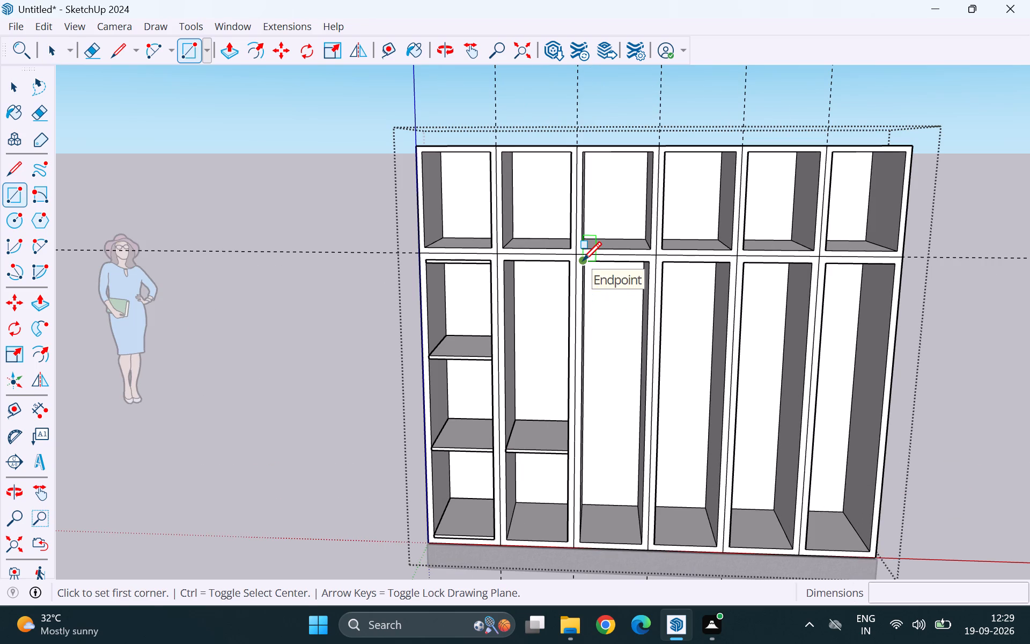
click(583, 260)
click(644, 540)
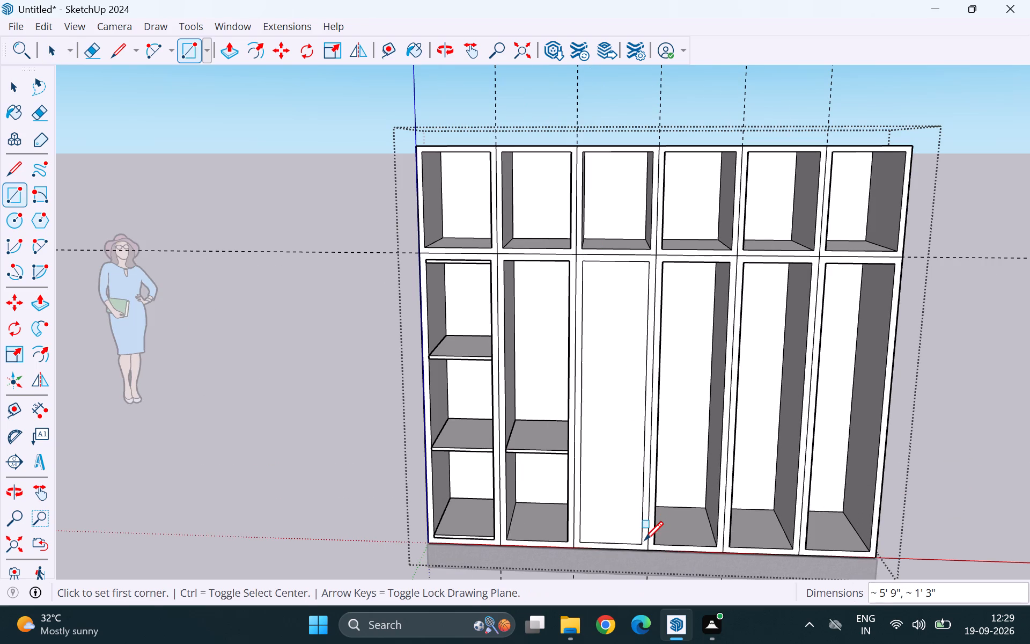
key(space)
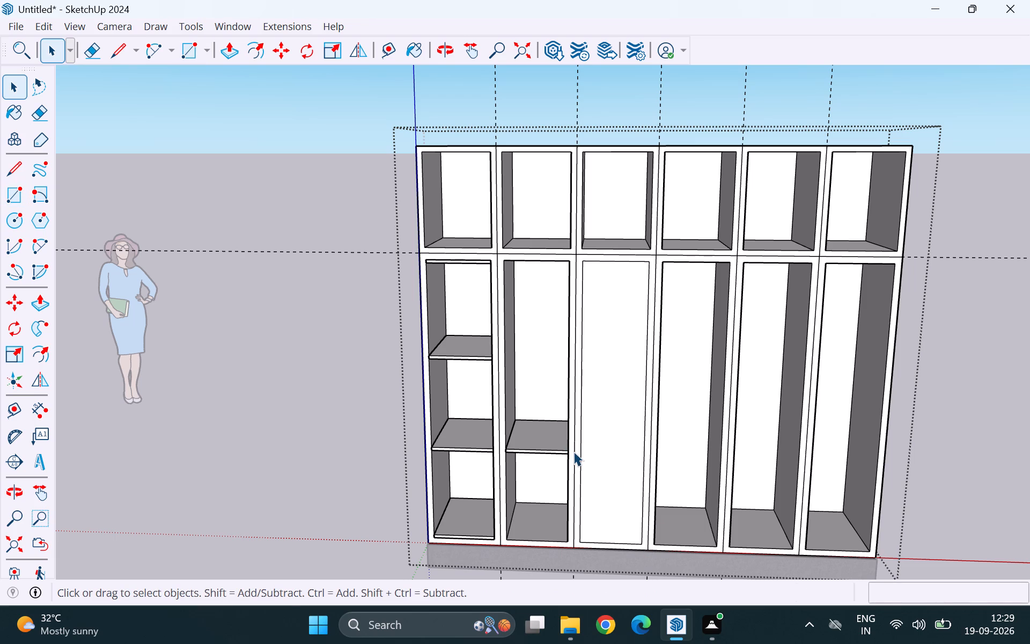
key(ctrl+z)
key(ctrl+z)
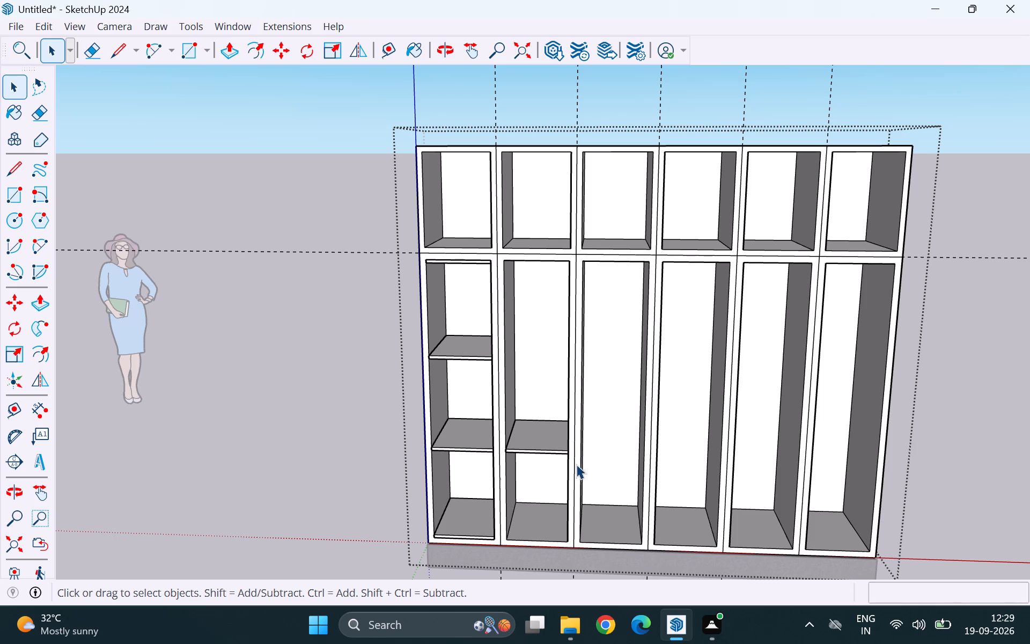
Copy the second lower compartment's shelf by its front corner about 1' 6" along the red axis into the third lower compartment.
click(553, 448)
key(m)
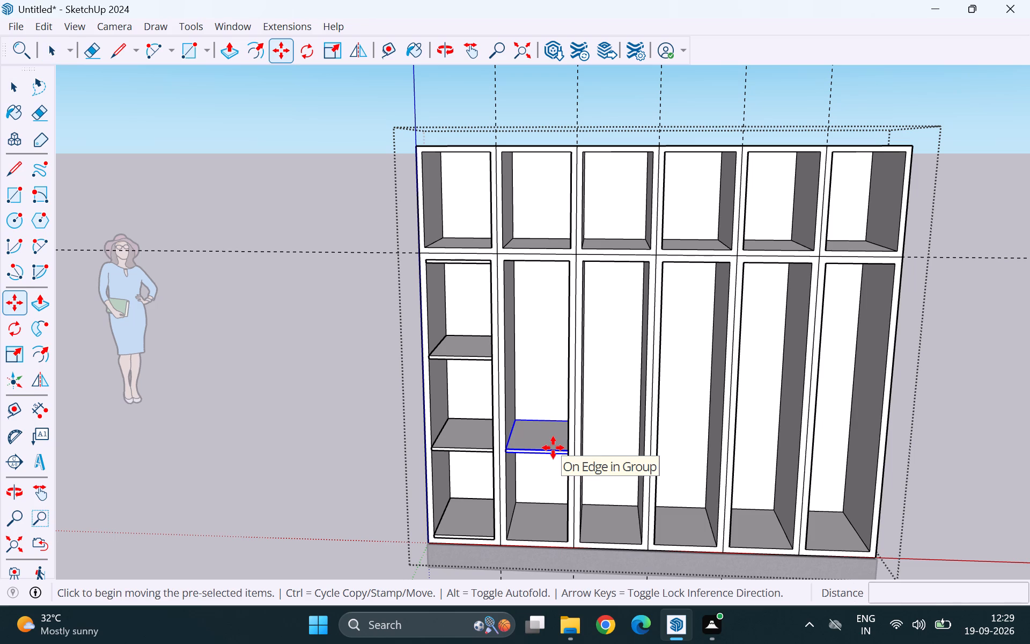
scroll(562, 468, up, 5)
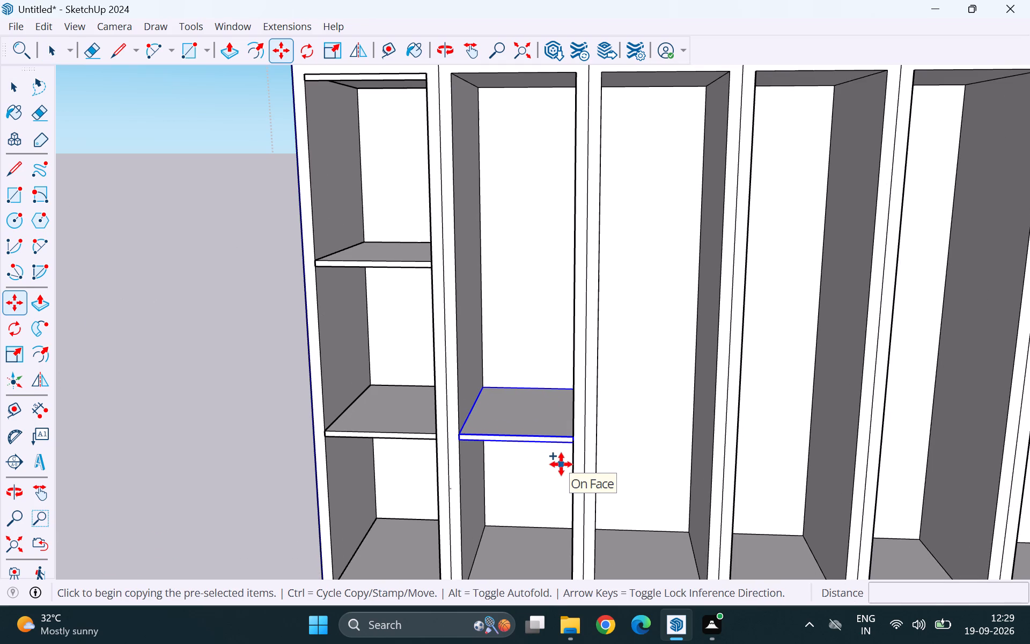
scroll(561, 464, up, 4)
click(585, 427)
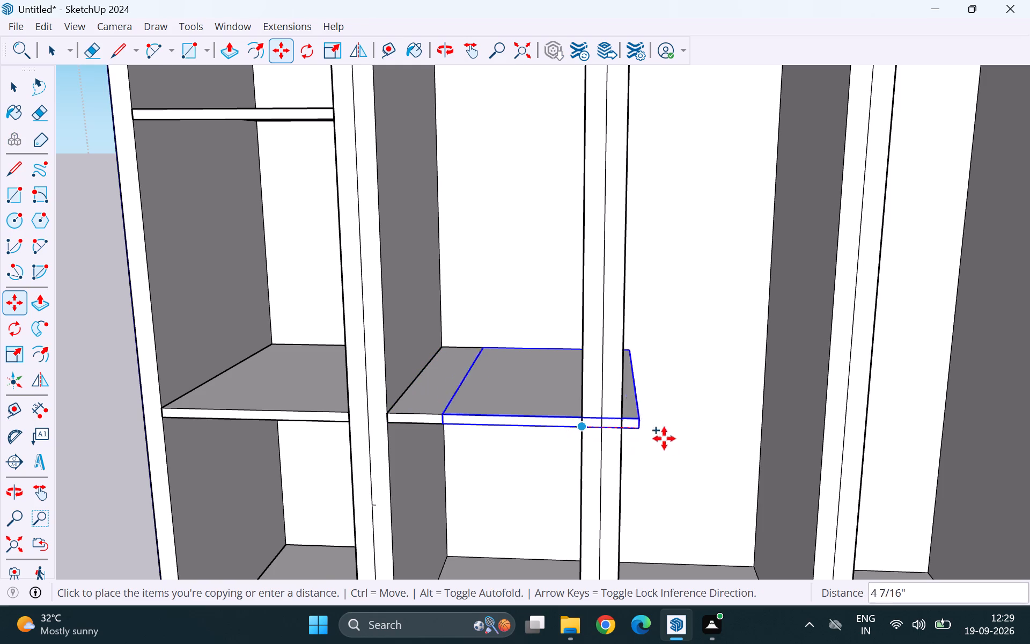
click(827, 444)
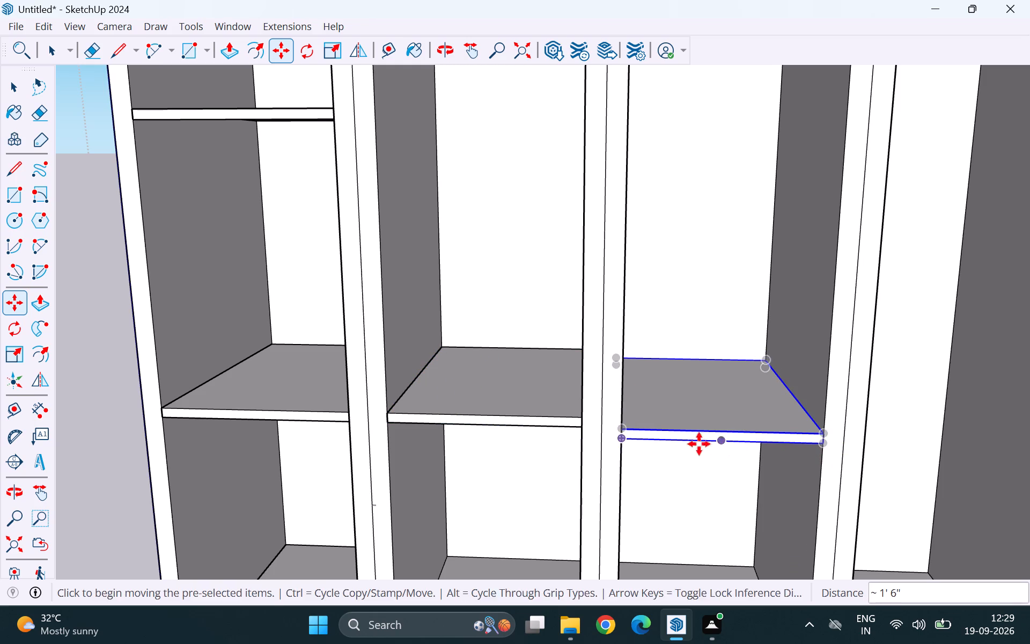
key(space)
Move the third lower compartment's shelf up so its upper front corner meets the top corner of the compartment's opening.
scroll(619, 492, down, 8)
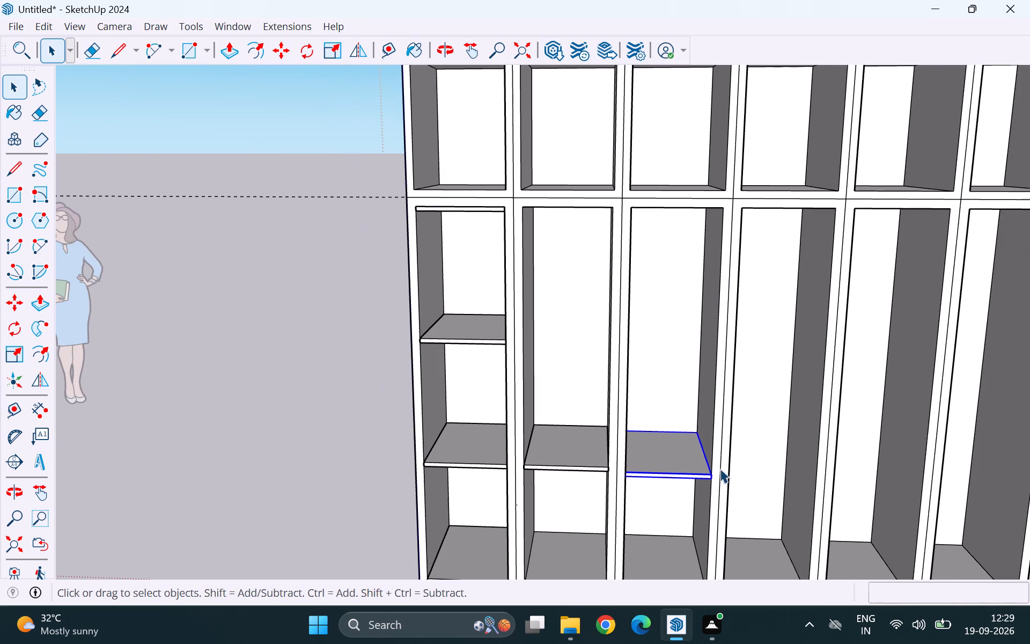
key(m)
scroll(707, 482, up, 8)
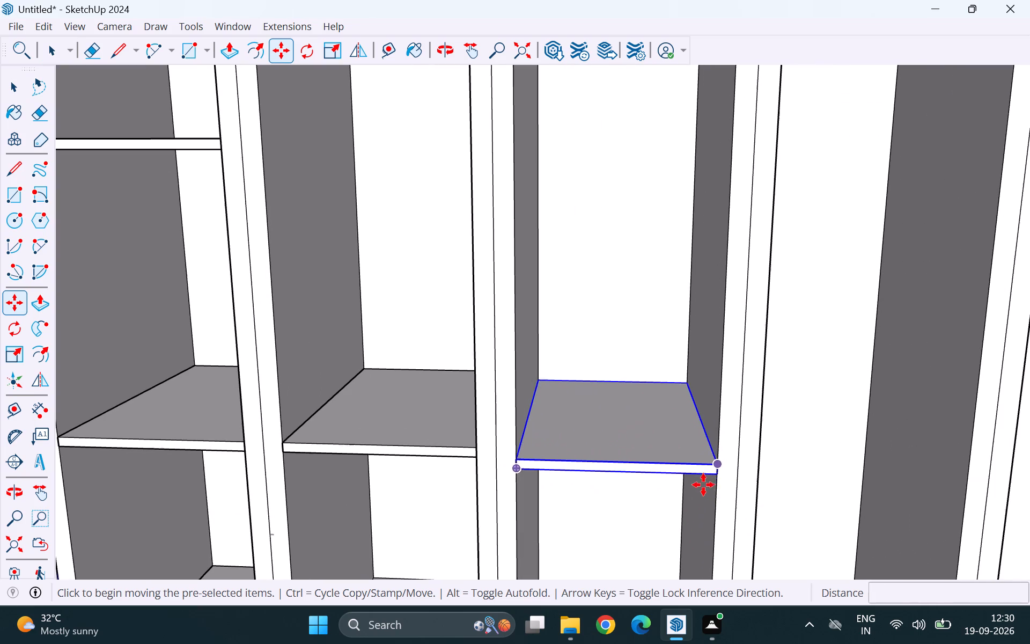
click(714, 463)
scroll(674, 521, down, 5)
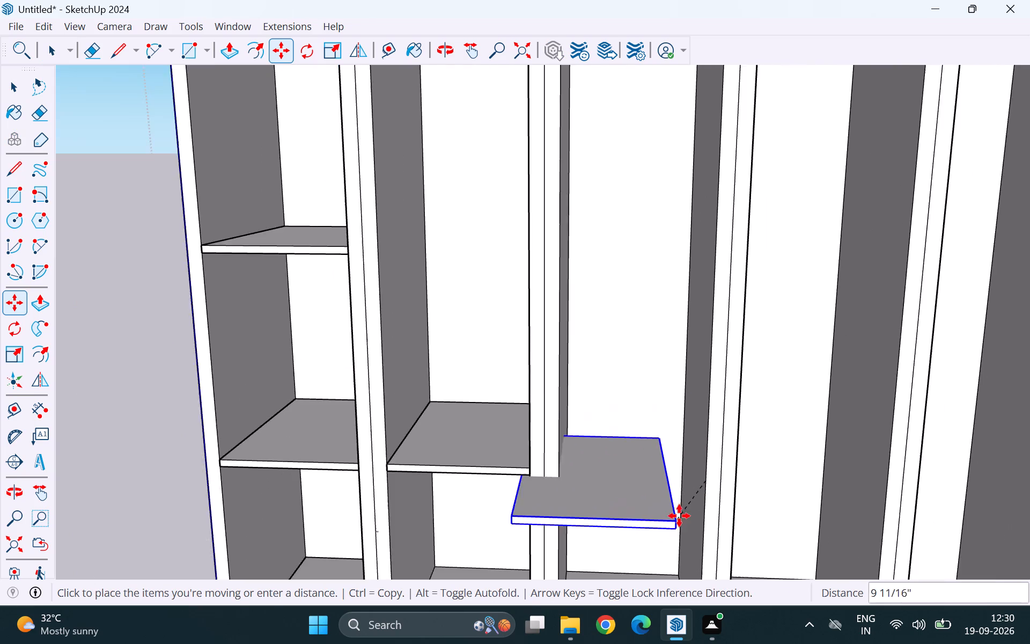
scroll(679, 516, down, 5)
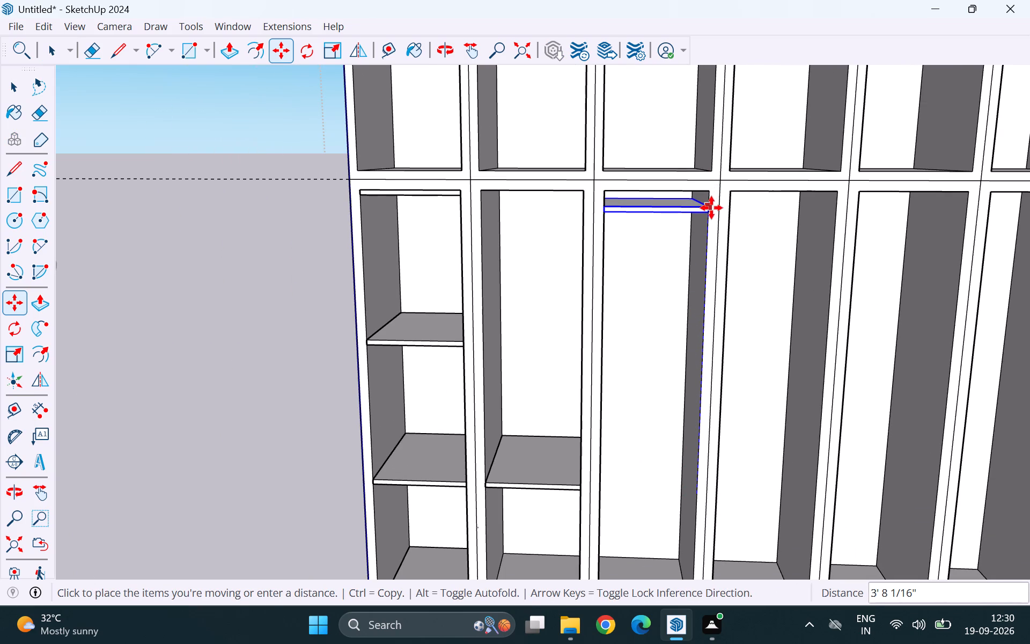
click(711, 208)
scroll(697, 189, up, 9)
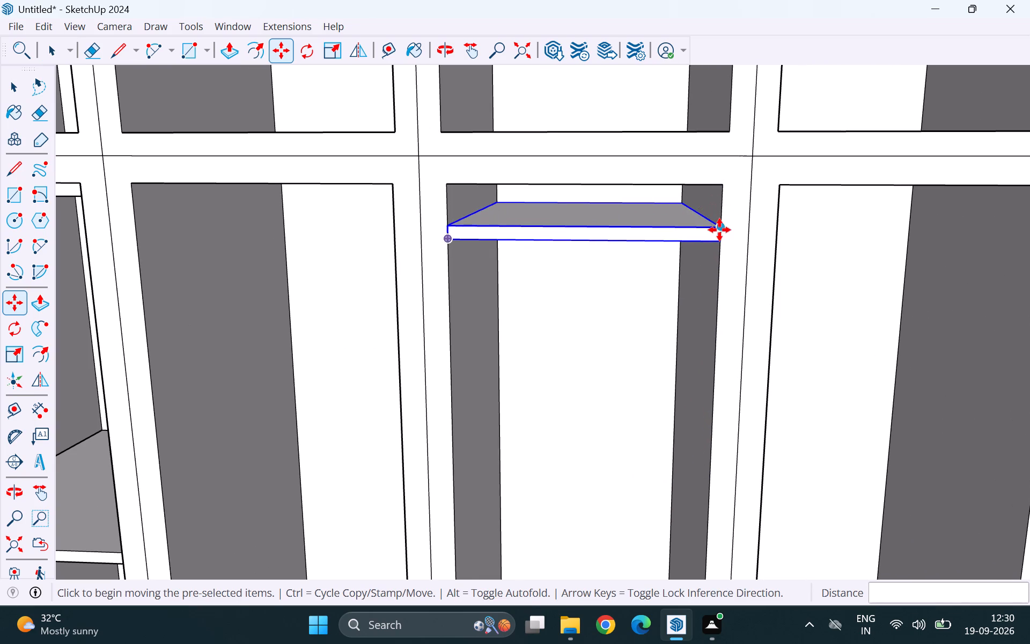
click(719, 230)
click(726, 190)
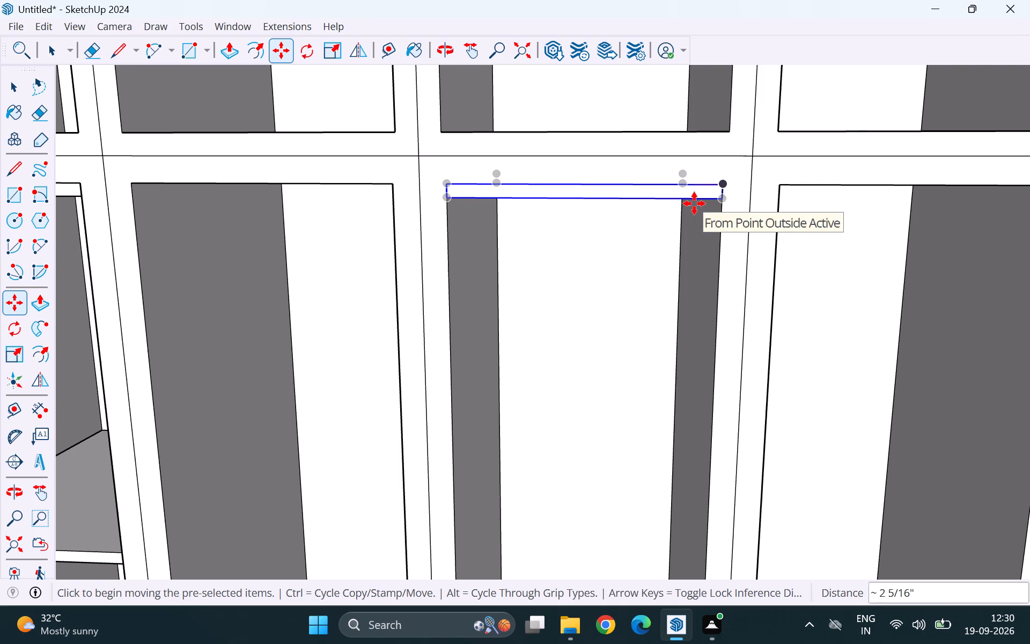
Move the third lower compartment's shelf down 30" along the blue axis from the top of the opening.
click(724, 184)
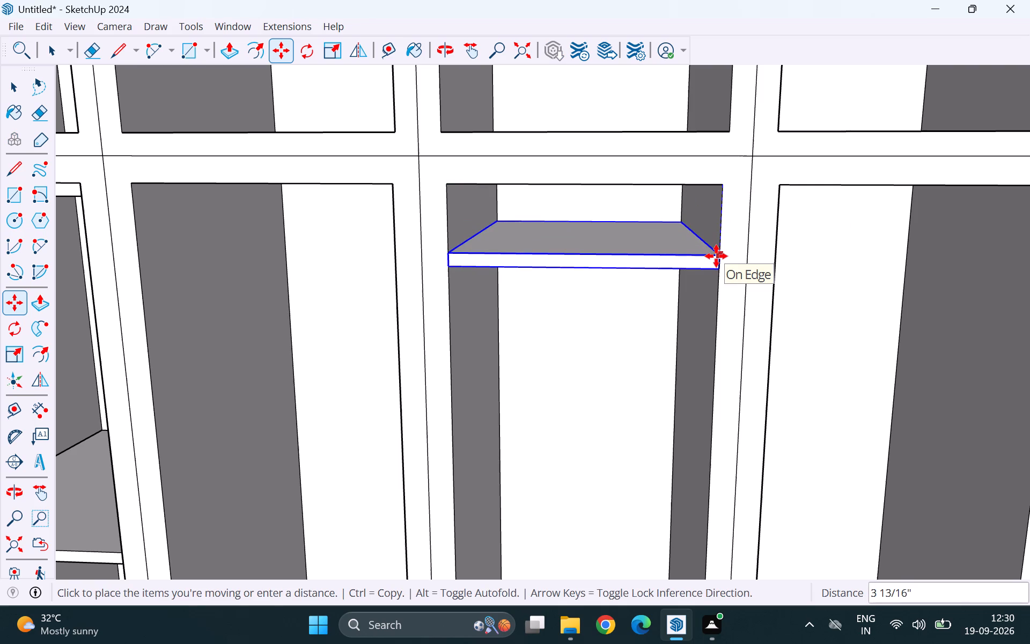
key(Up)
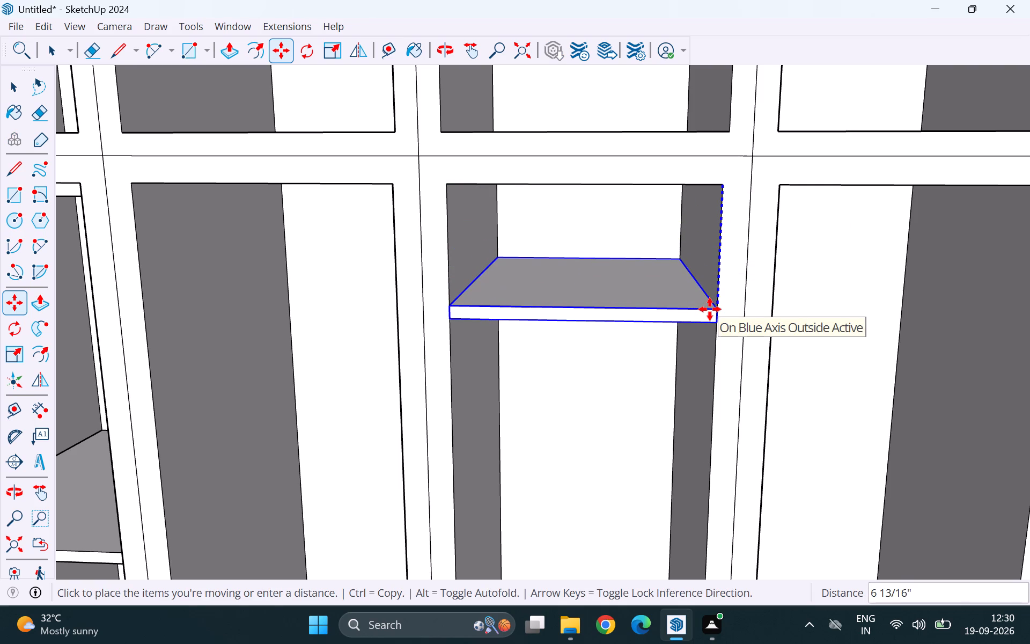
text(30)
key(Return)
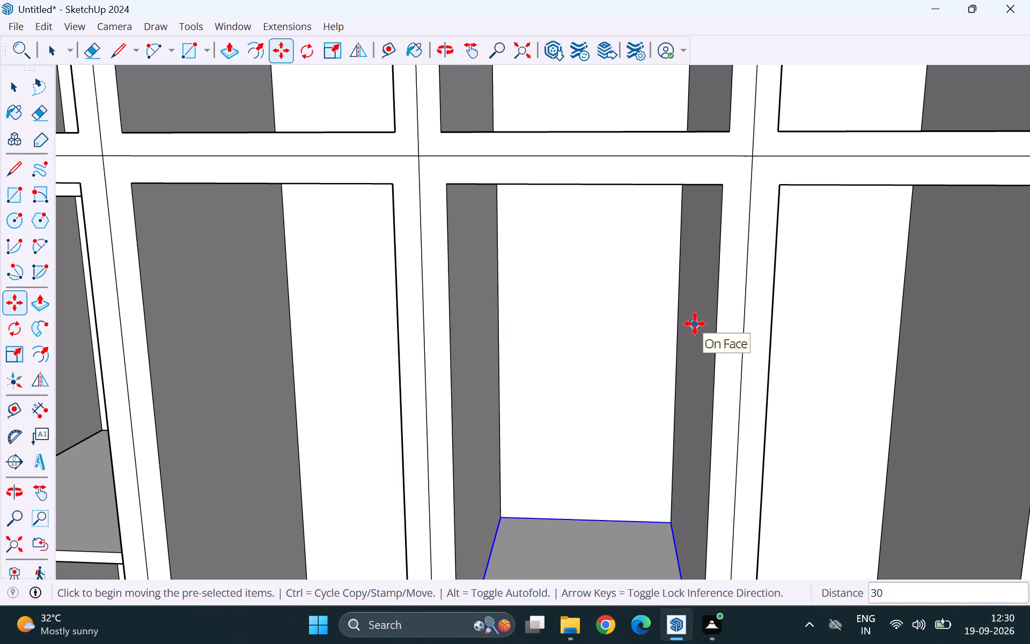
Copy the third lower compartment's shelf 14" straight down by its lower front corner.
scroll(572, 255, down, 11)
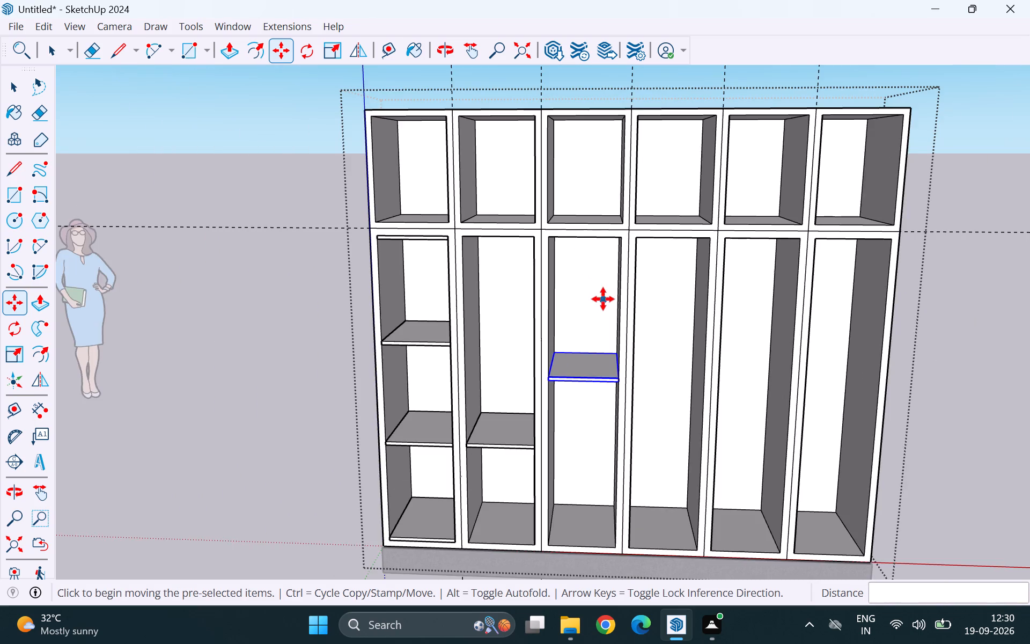
scroll(605, 300, down, 3)
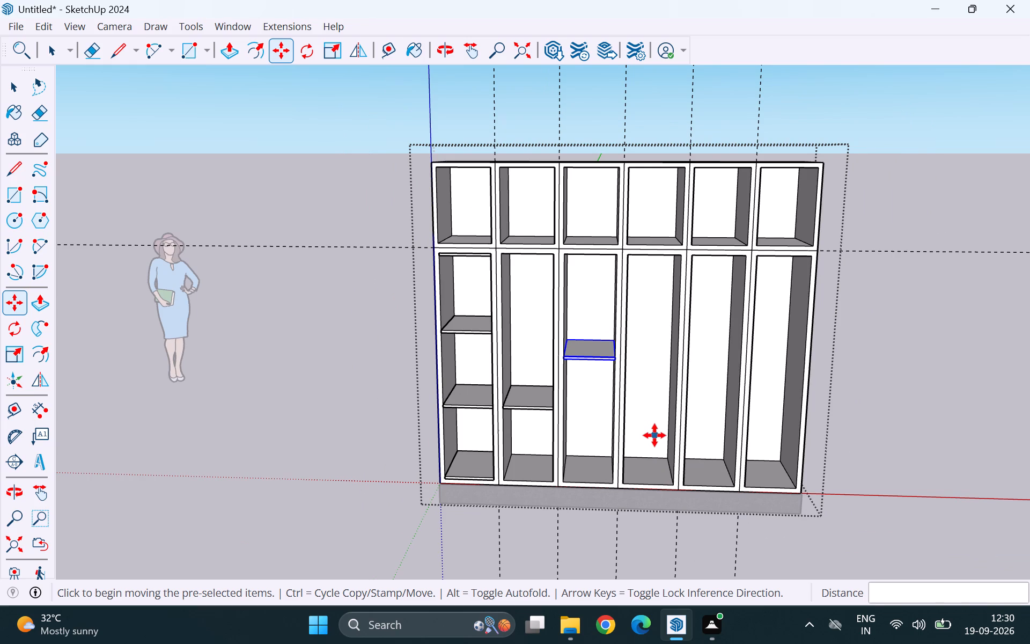
middle_drag(619, 474, 653, 426)
scroll(628, 361, up, 10)
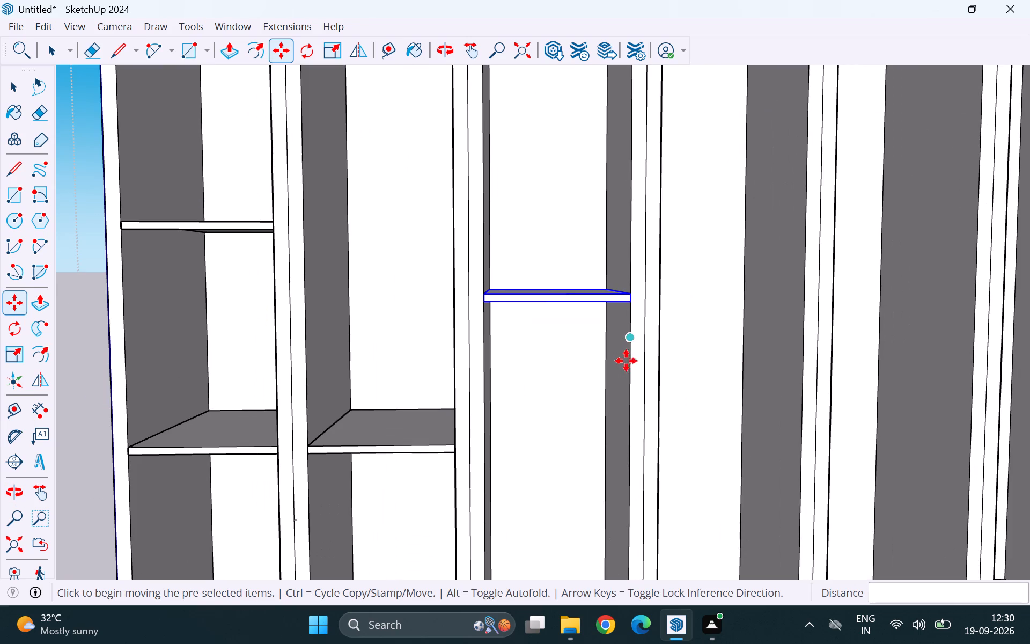
scroll(634, 307, up, 8)
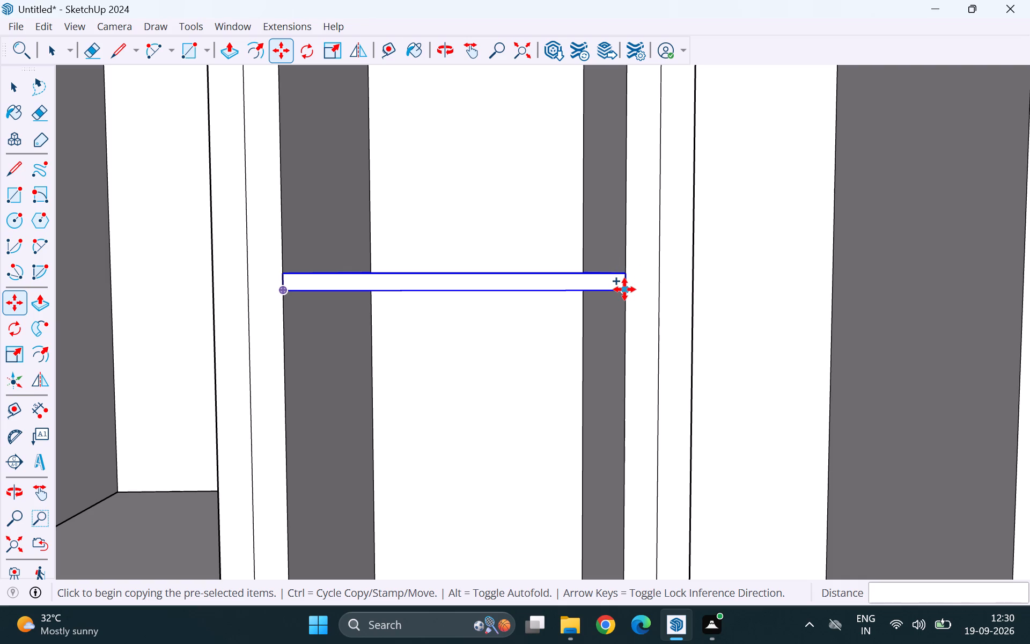
click(624, 289)
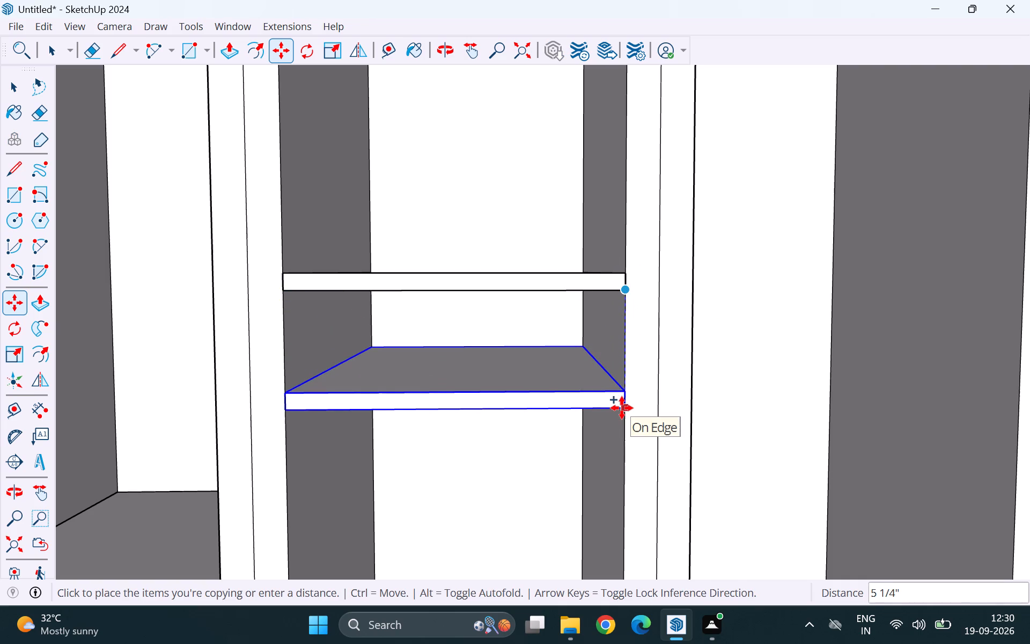
text(14)
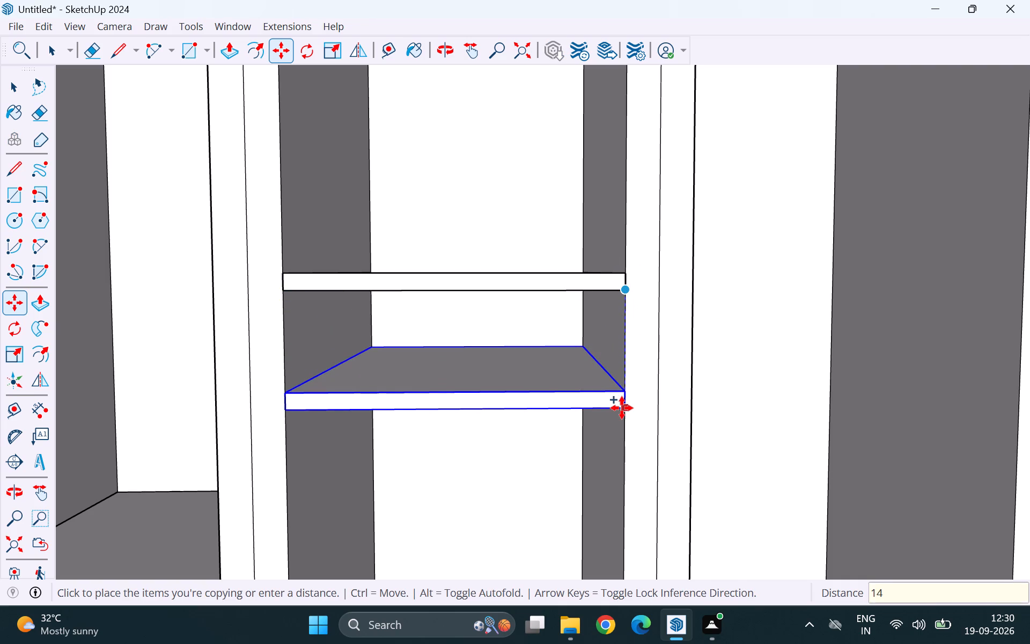
key(Return)
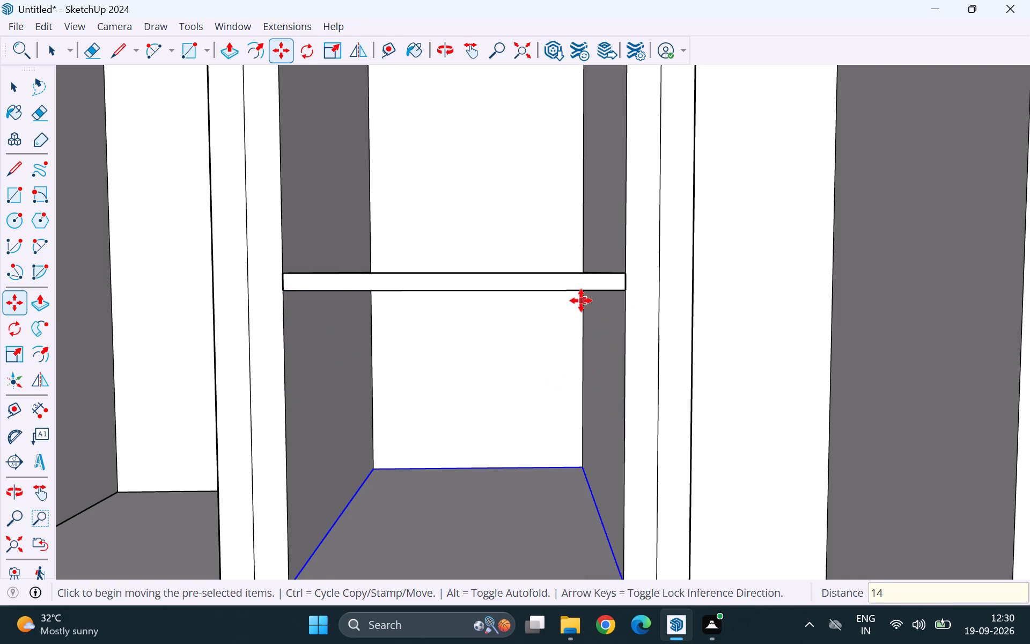
Copy the third lower compartment's lower shelf about 2' 1/4" down the blue axis to the compartment's floor.
scroll(579, 307, down, 15)
scroll(620, 554, up, 5)
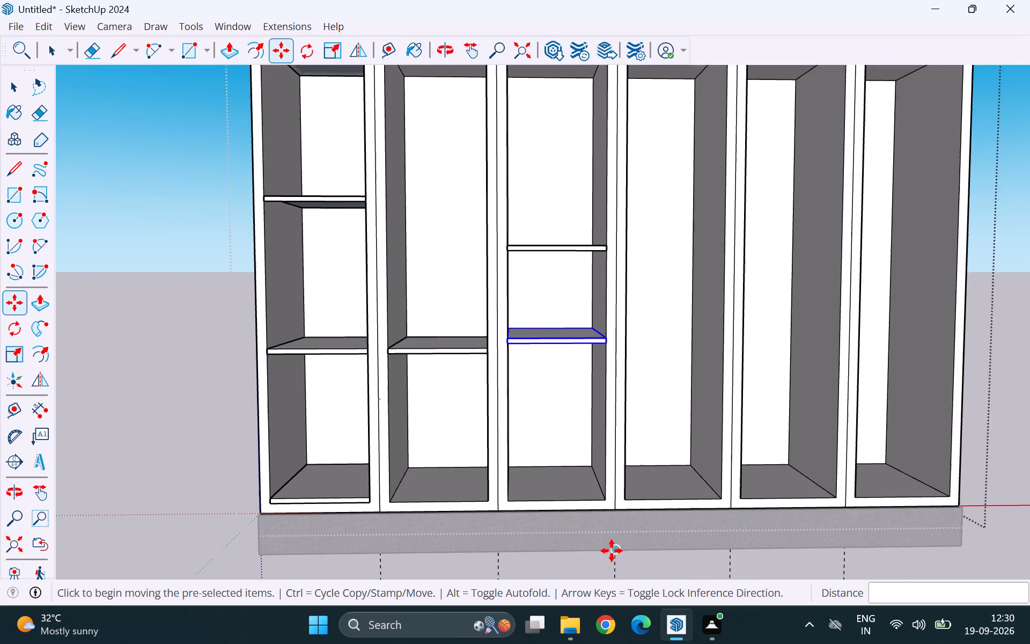
scroll(604, 532, up, 3)
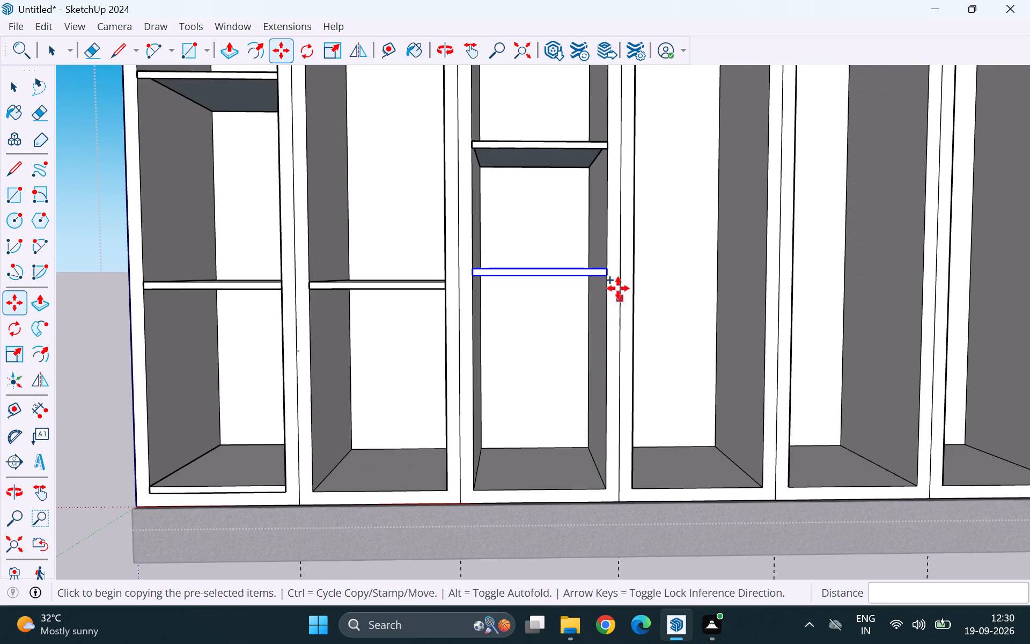
click(611, 279)
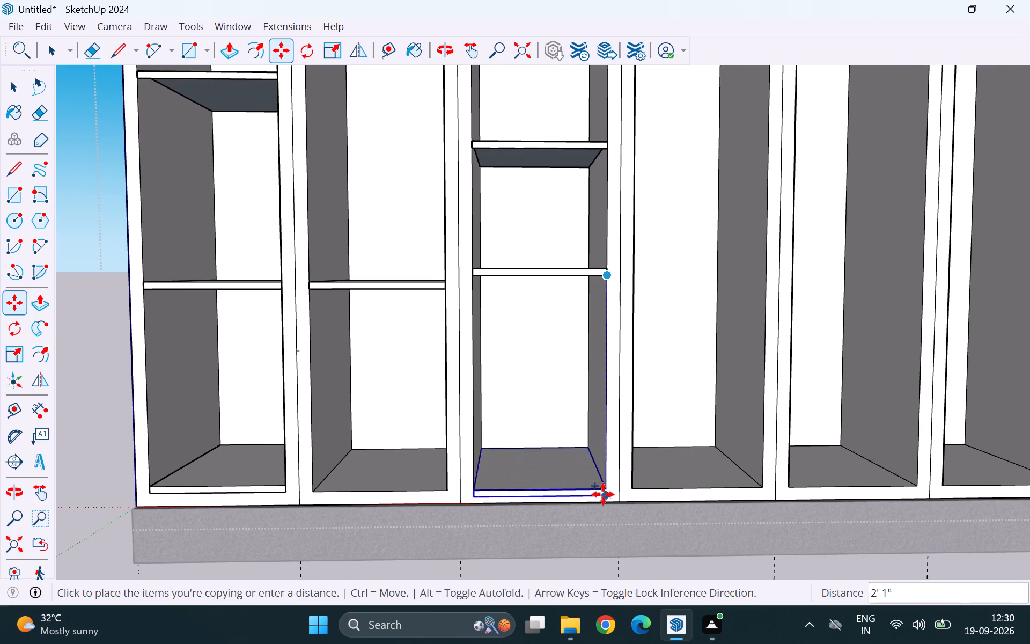
key(Up)
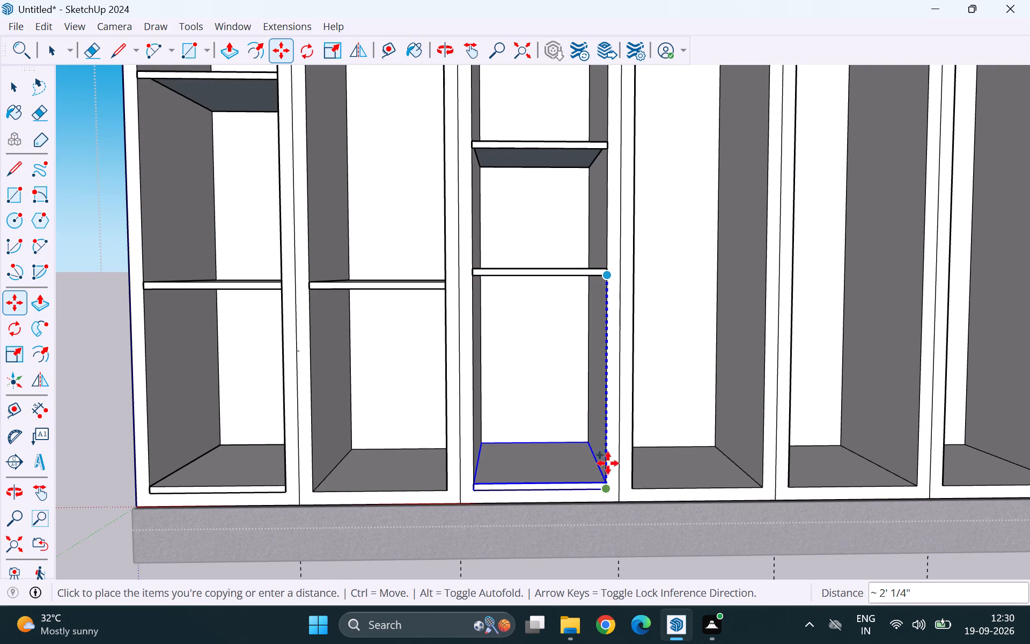
click(607, 492)
key(space)
Examine the shelf layout in the first three lower compartments from above and from the front.
scroll(501, 525, down, 6)
scroll(554, 549, down, 4)
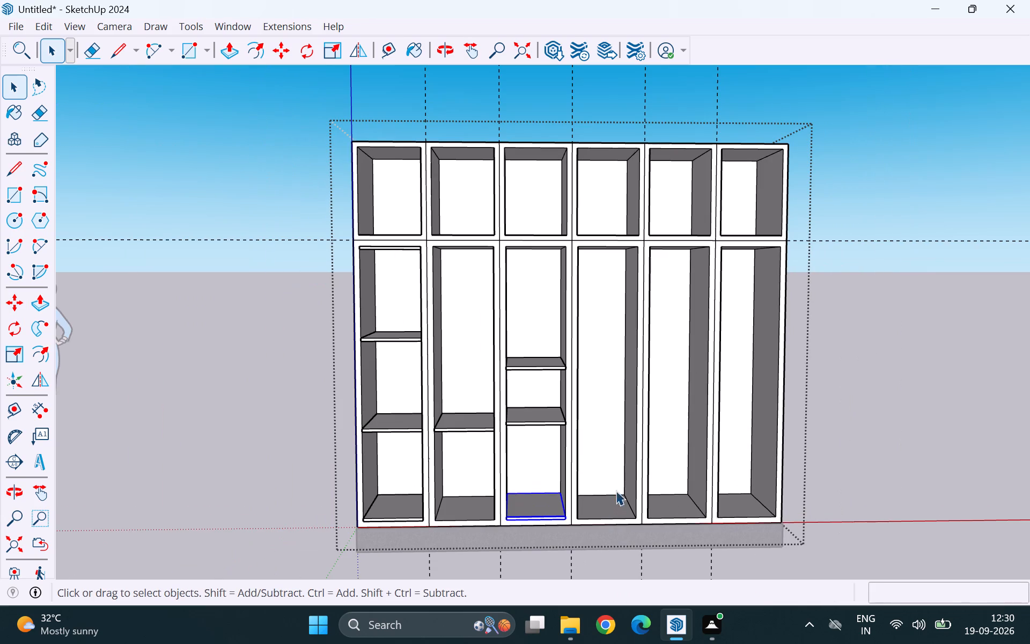
middle_drag(602, 478, 587, 538)
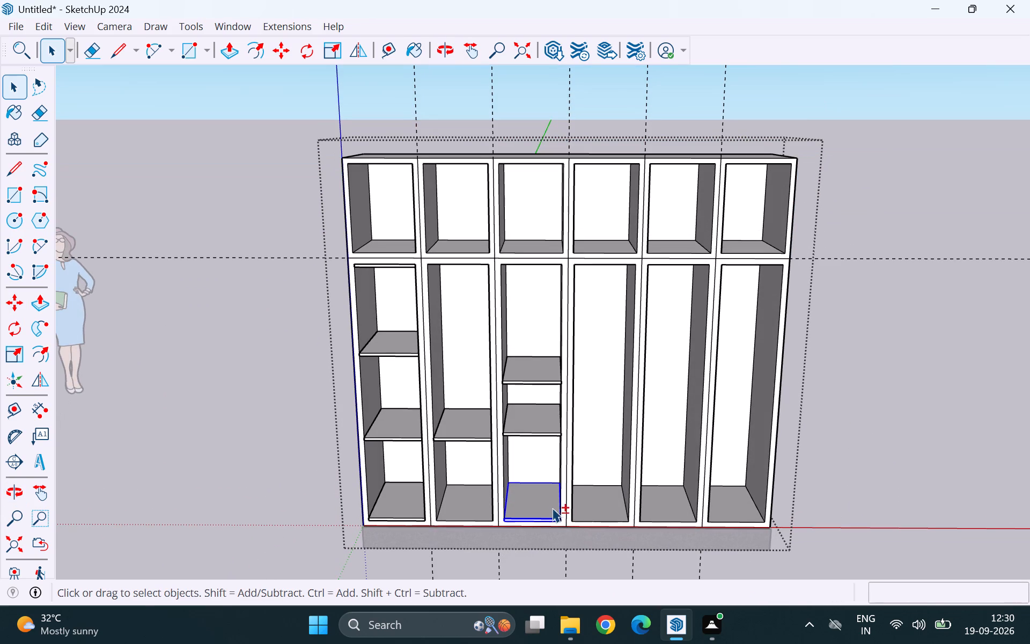
shift+click(549, 505)
click(542, 508)
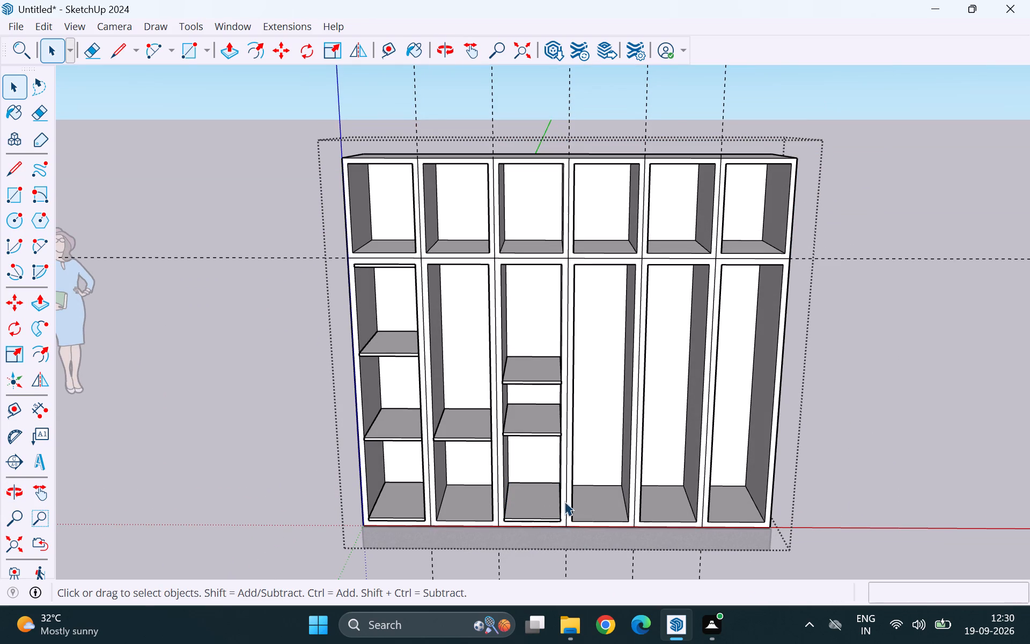
scroll(575, 500, down, 4)
middle_drag(479, 509, 474, 414)
scroll(480, 509, up, 1)
middle_drag(472, 426, 465, 462)
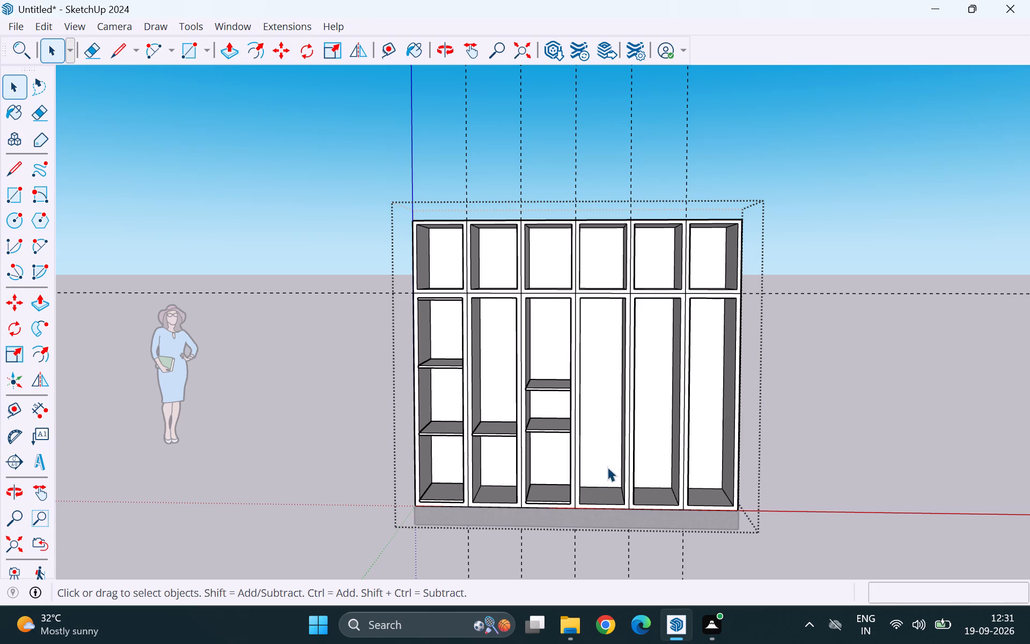
Copy the second lower compartment's shelf by its front corner 3' along the red axis into the fourth lower compartment.
scroll(607, 469, down, 1)
scroll(508, 441, up, 4)
click(512, 435)
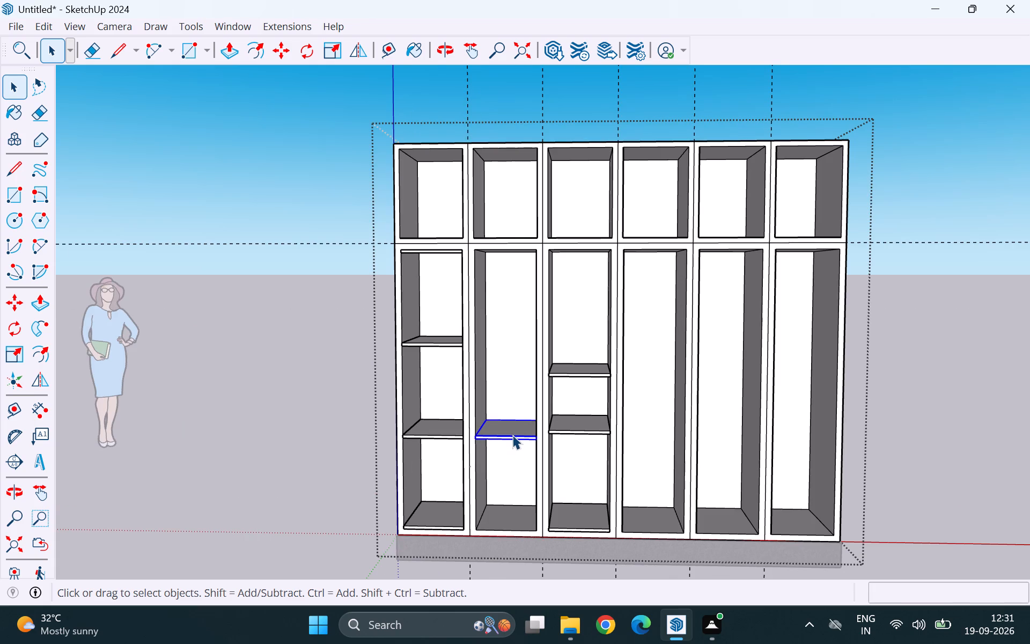
key(m)
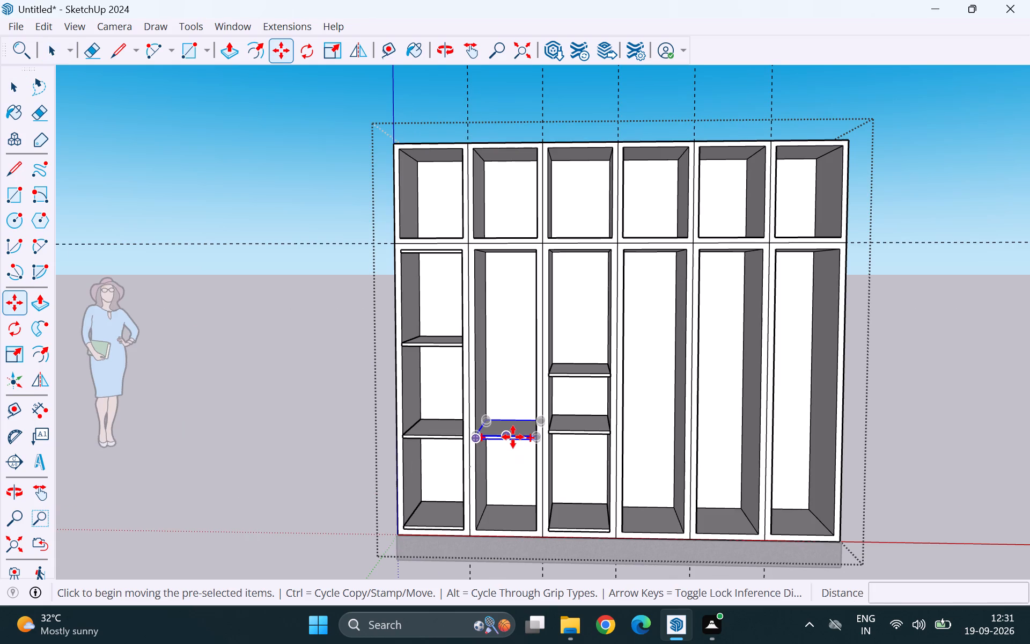
key(Right)
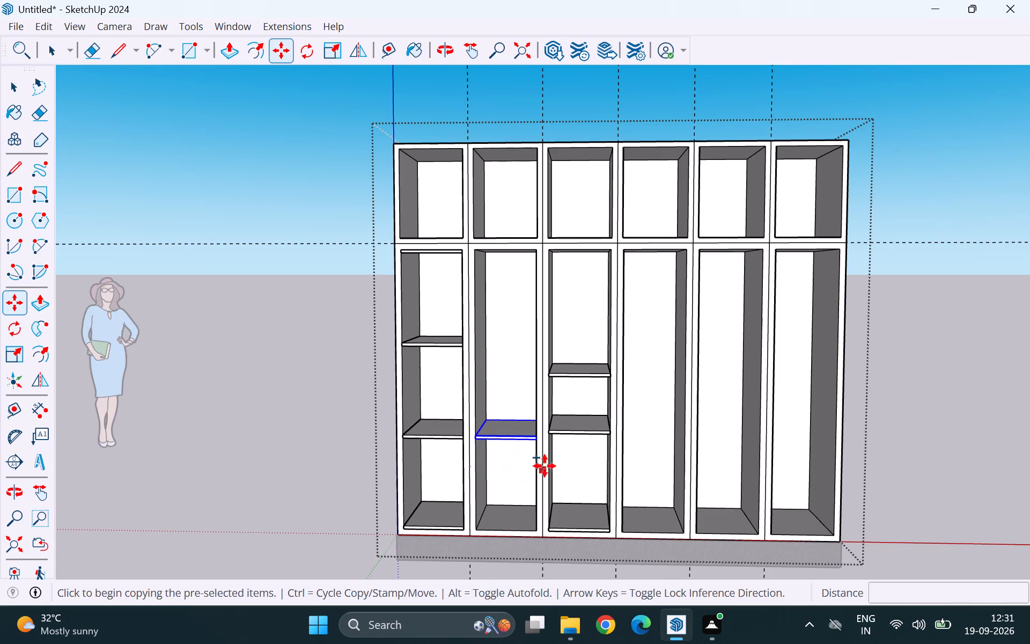
scroll(538, 452, up, 9)
drag(535, 422, 531, 426)
scroll(455, 455, down, 10)
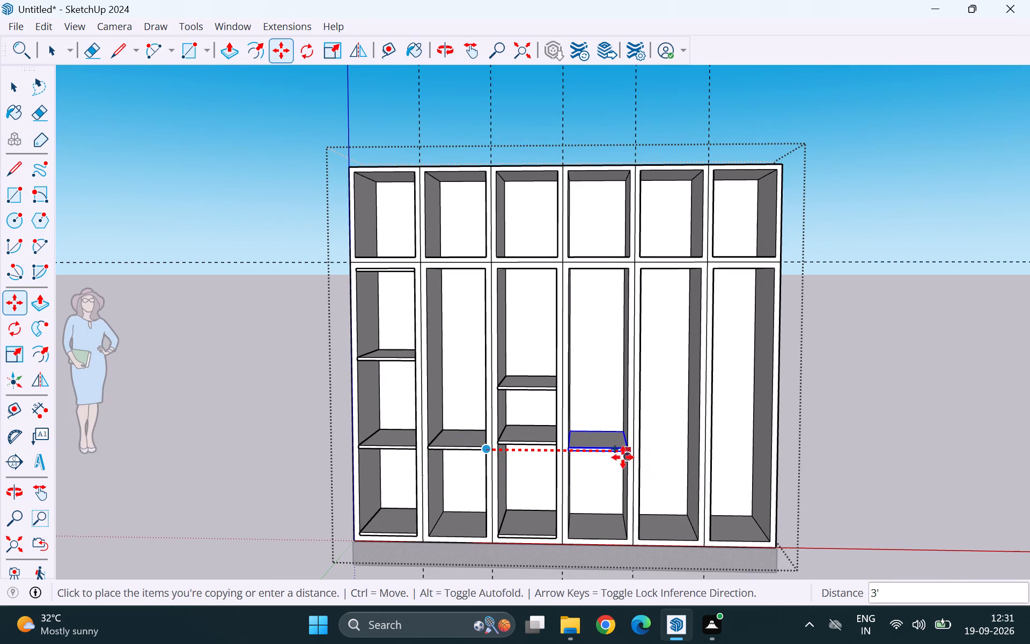
scroll(624, 455, up, 7)
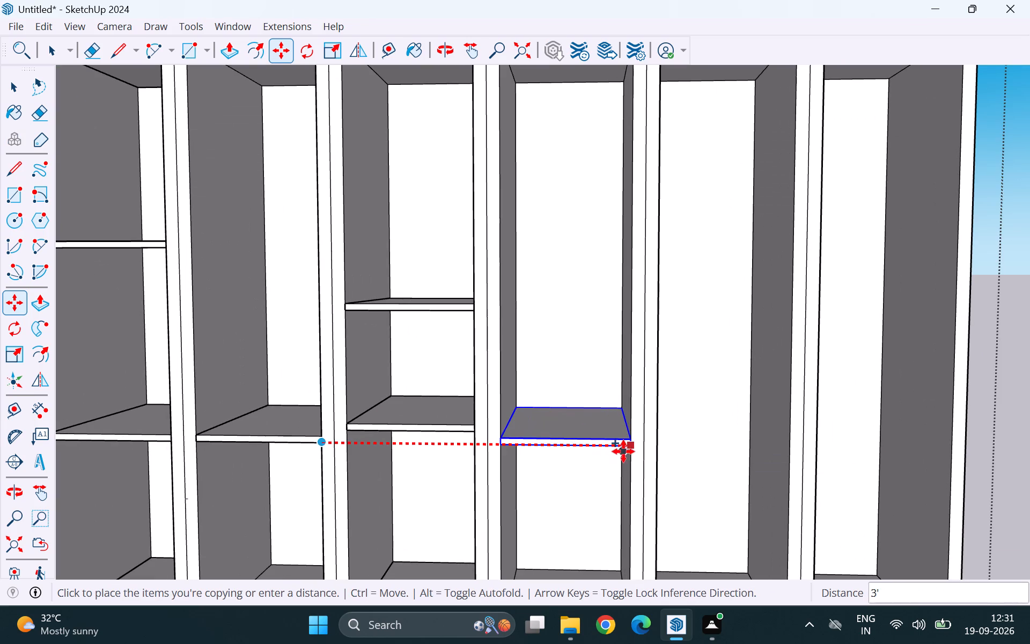
click(630, 451)
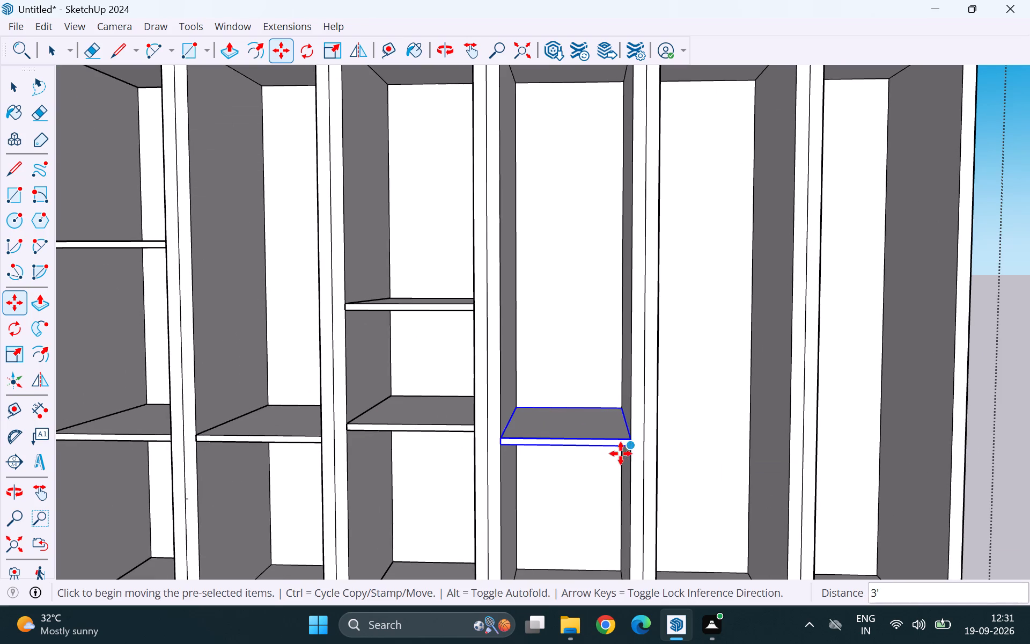
key(space)
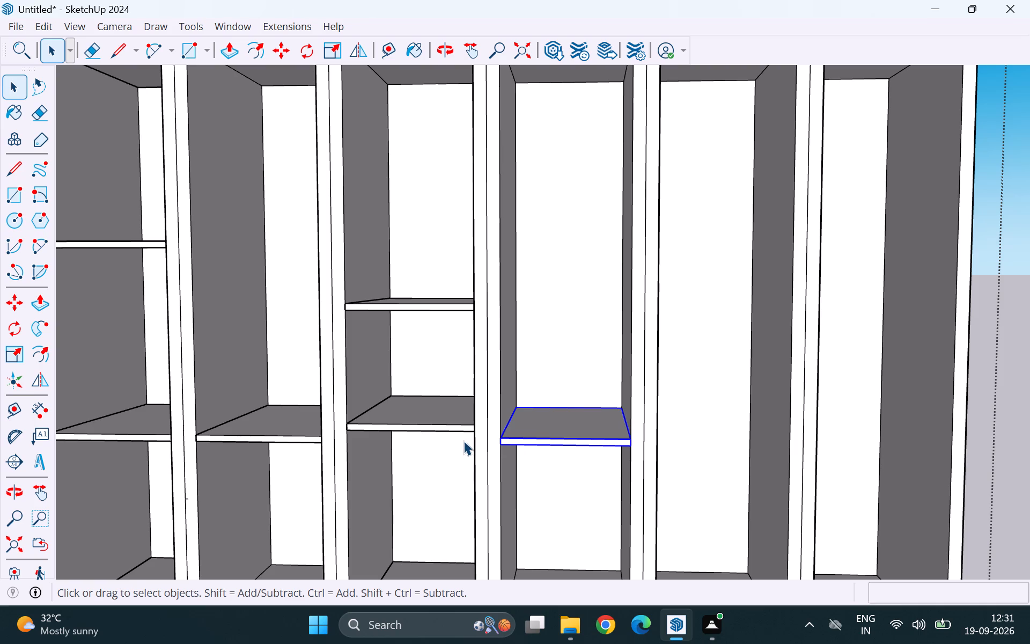
Copy the fourth lower compartment's shelf by its lower front corner 1' 6" along the red axis into the fifth lower compartment.
scroll(463, 451, down, 1)
scroll(548, 491, down, 4)
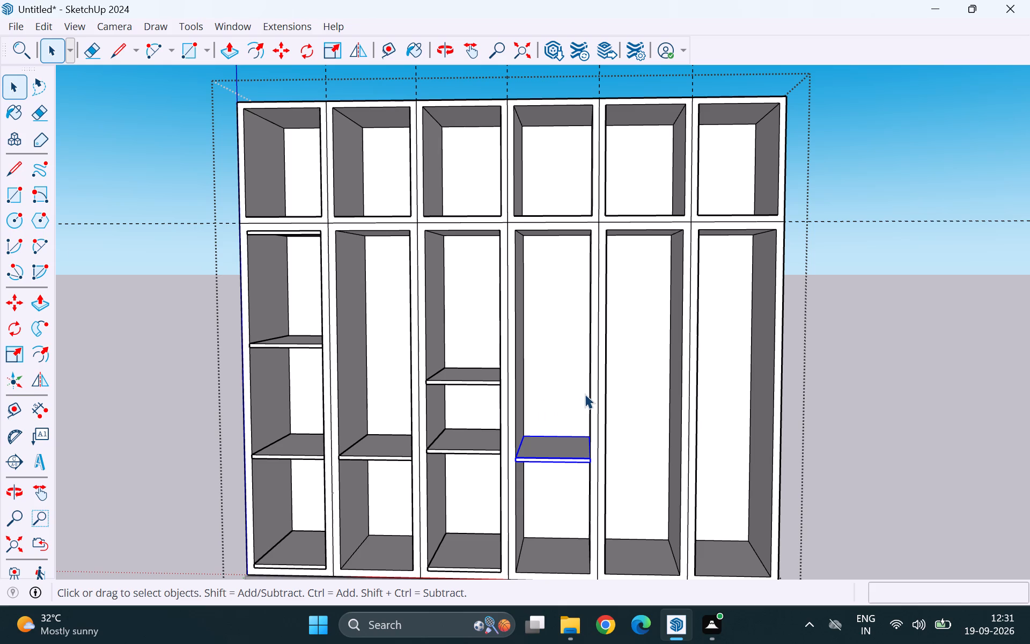
scroll(586, 401, down, 4)
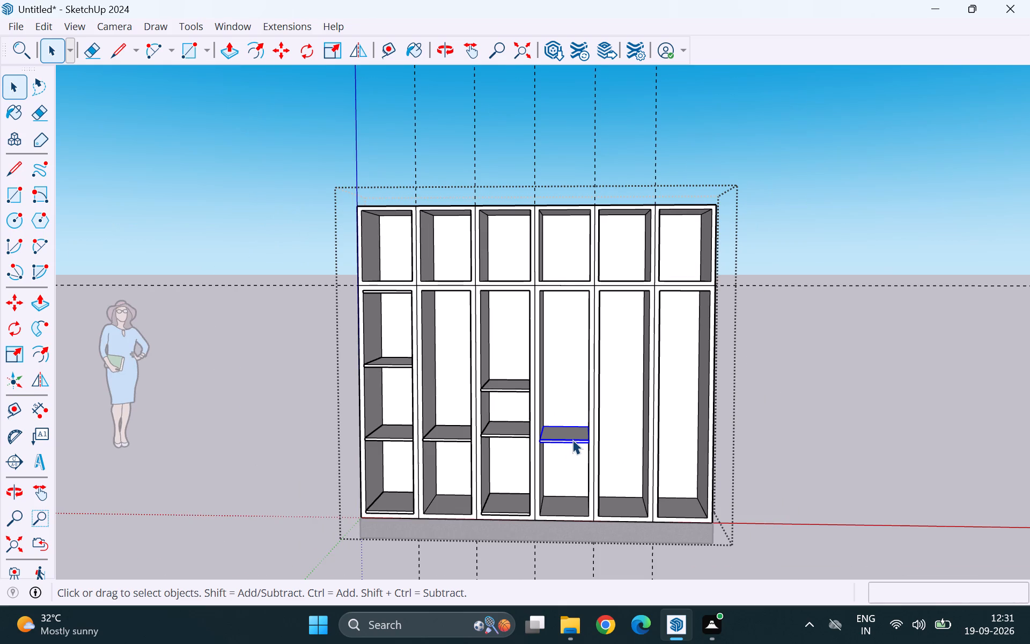
key(m)
scroll(673, 470, up, 3)
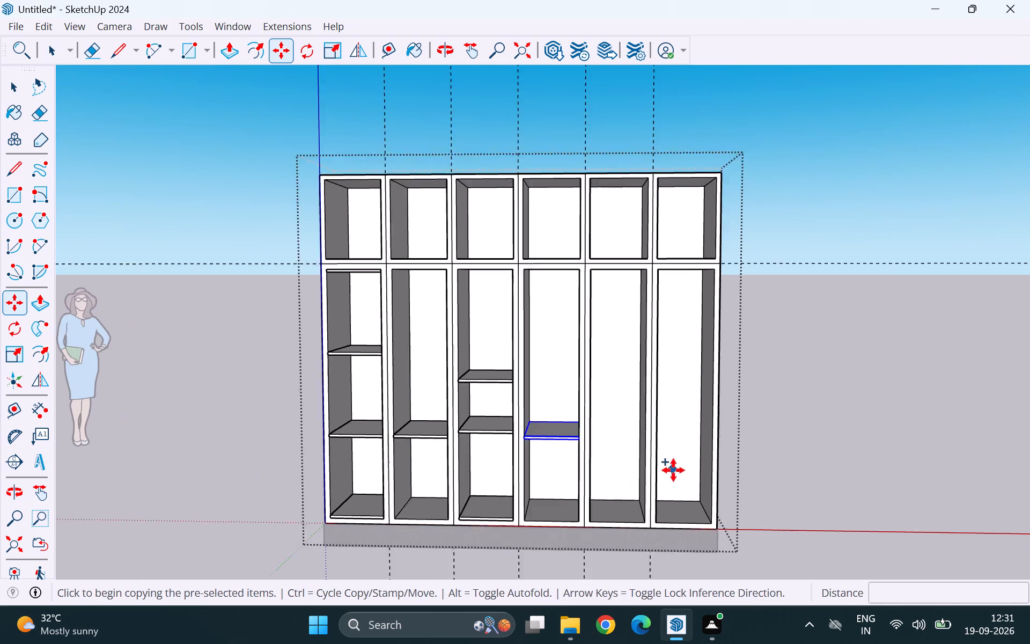
scroll(673, 470, up, 1)
scroll(544, 432, up, 9)
middle_drag(527, 434, 582, 444)
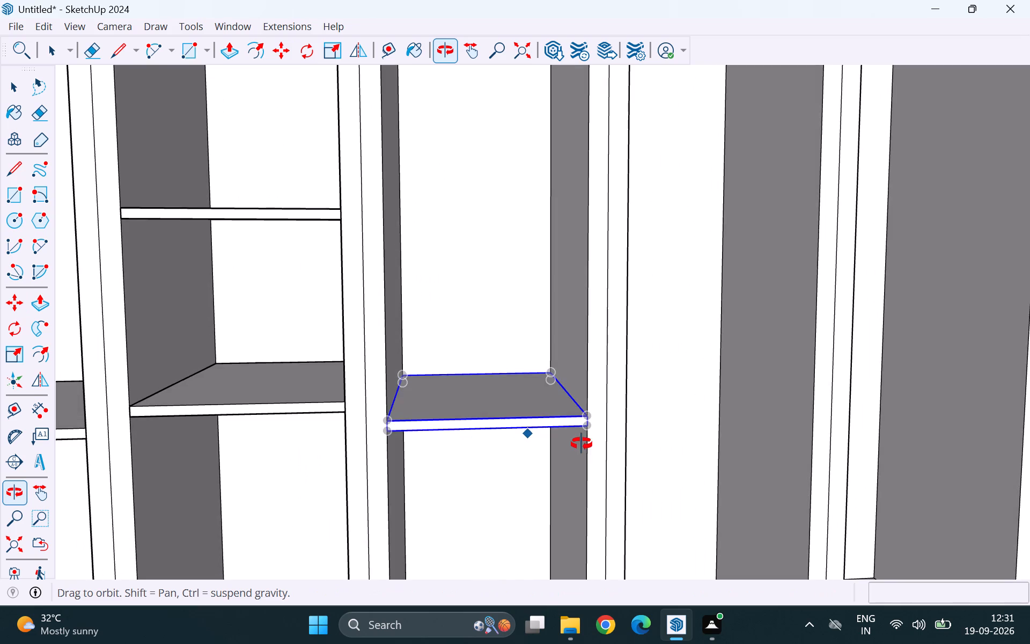
middle_drag(582, 444, 560, 440)
scroll(564, 434, up, 3)
click(571, 420)
scroll(445, 447, down, 6)
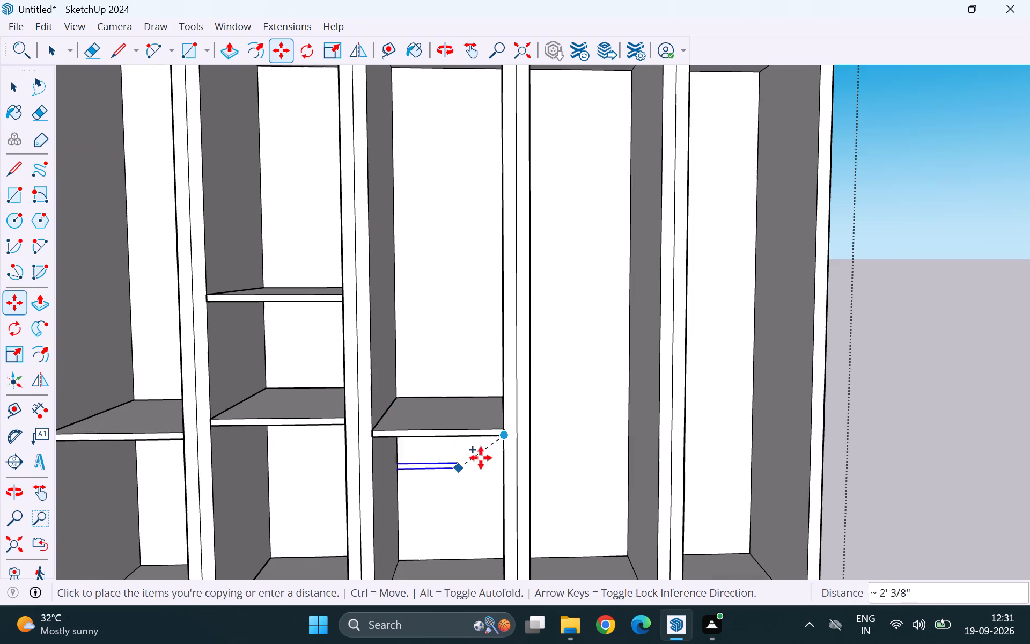
key(Right)
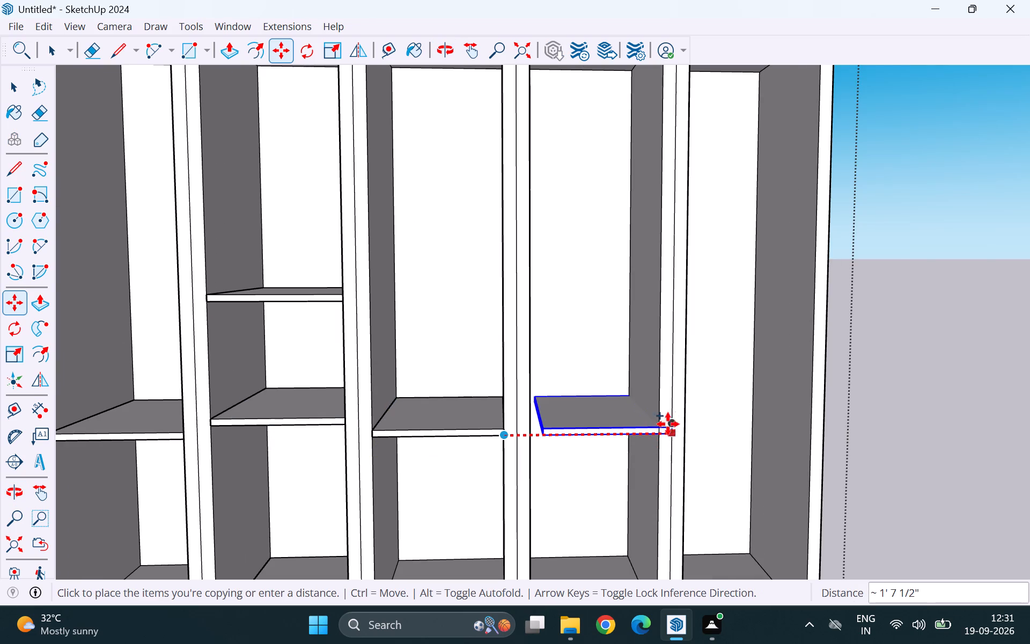
scroll(650, 429, up, 5)
click(664, 438)
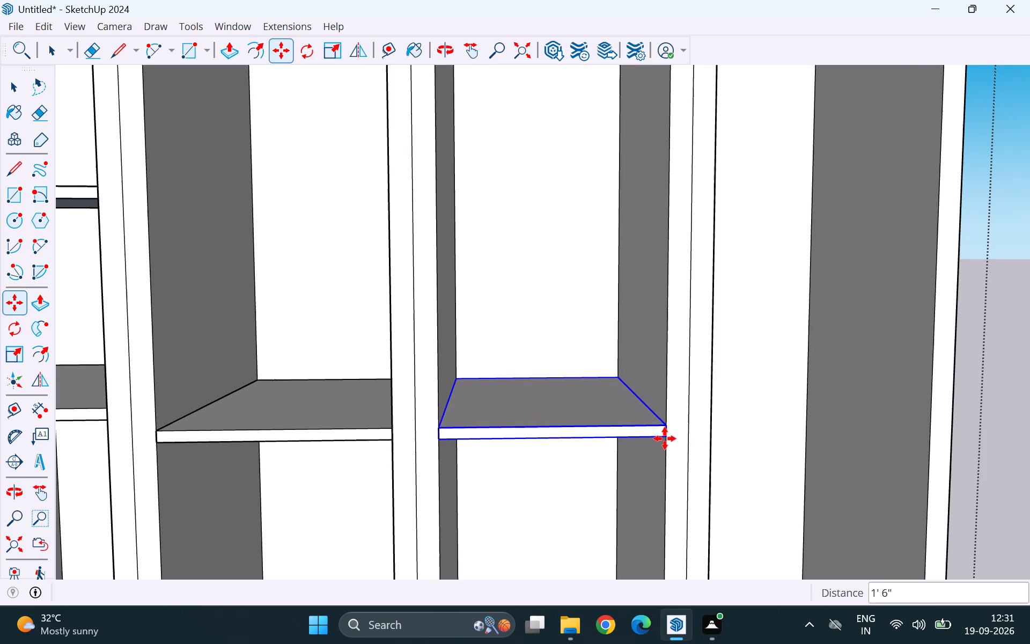
Copy the fifth lower compartment's shelf straight up the blue axis by about 1' 10 3/16".
scroll(558, 502, down, 5)
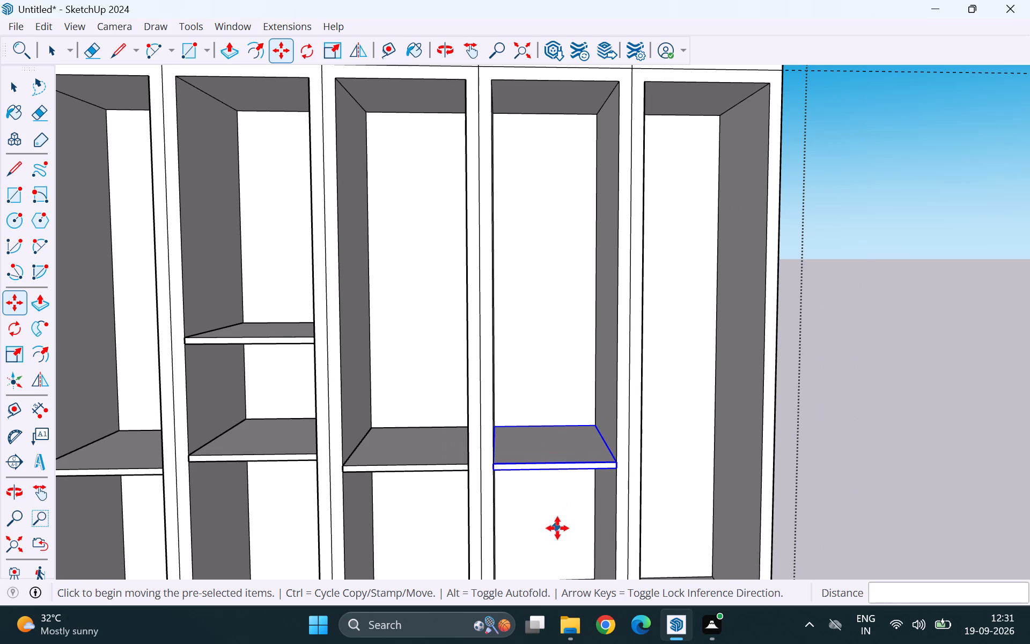
scroll(627, 473, up, 3)
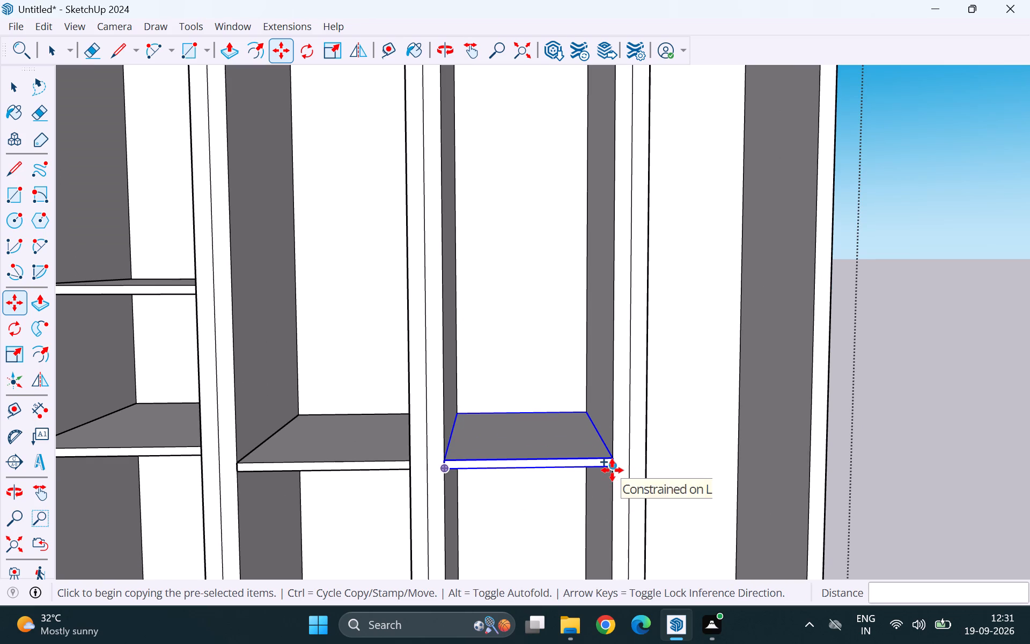
click(612, 470)
key(Up)
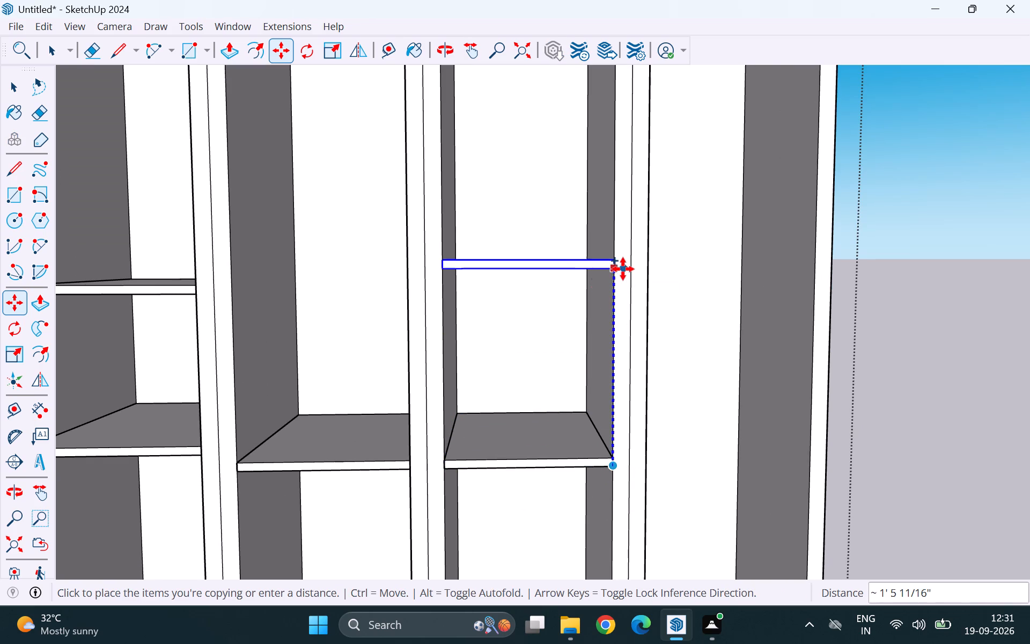
scroll(591, 339, down, 5)
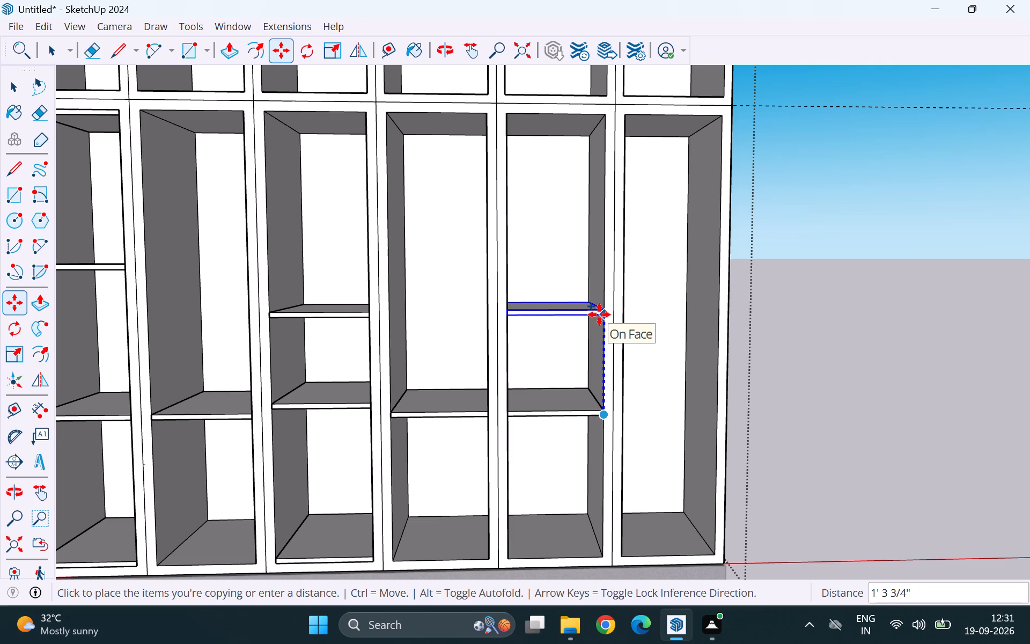
click(601, 273)
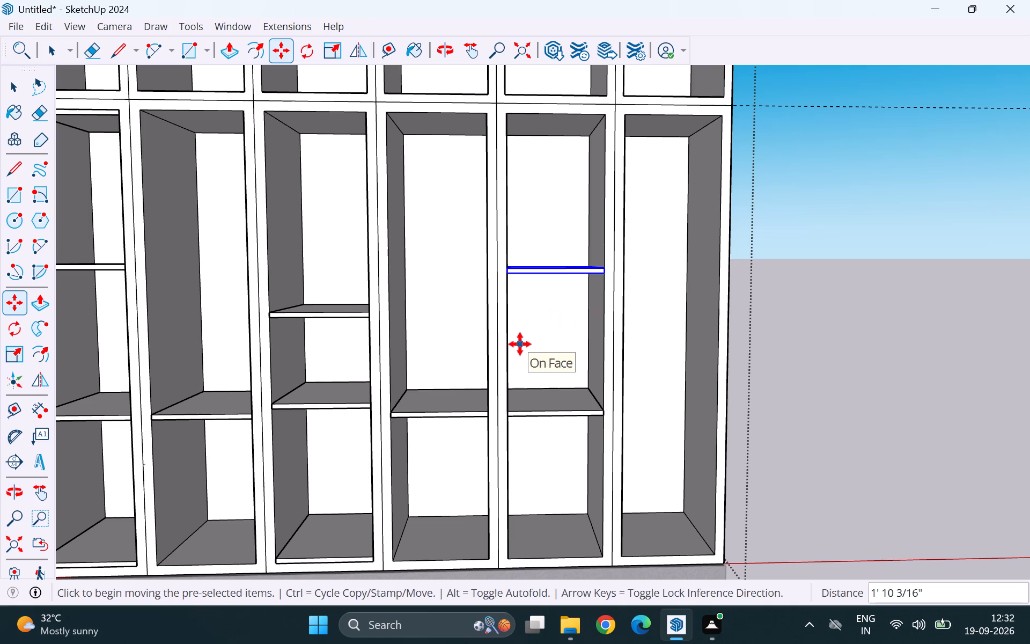
Copy the fifth lower compartment's upper shelf by its lower front corner 1' 6" along the red axis into the sixth lower compartment.
key(space)
scroll(532, 347, down, 4)
middle_drag(659, 383, 575, 384)
scroll(560, 317, up, 2)
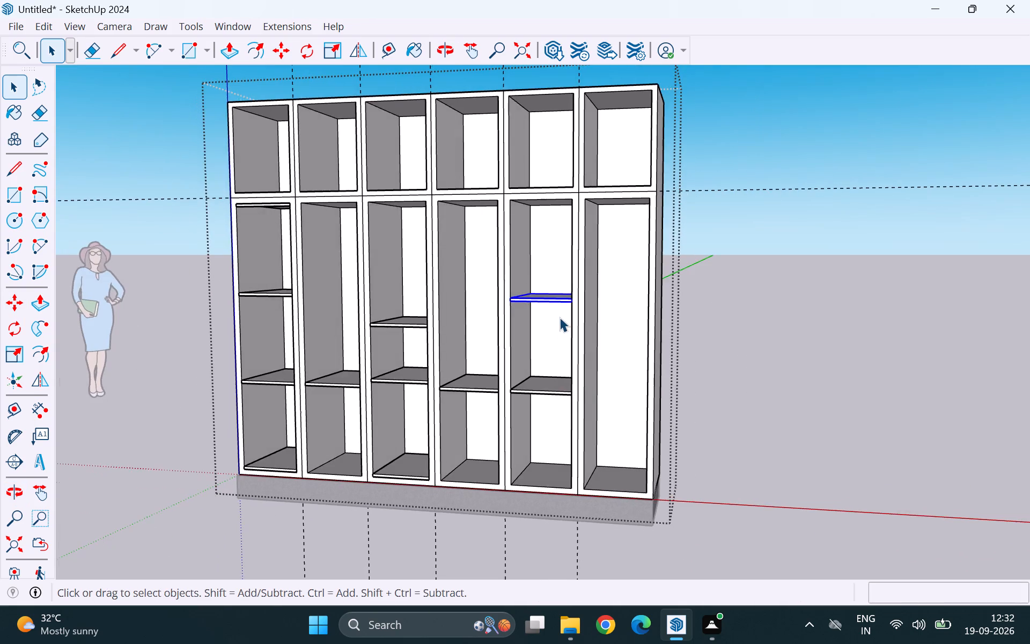
scroll(560, 317, up, 1)
key(m)
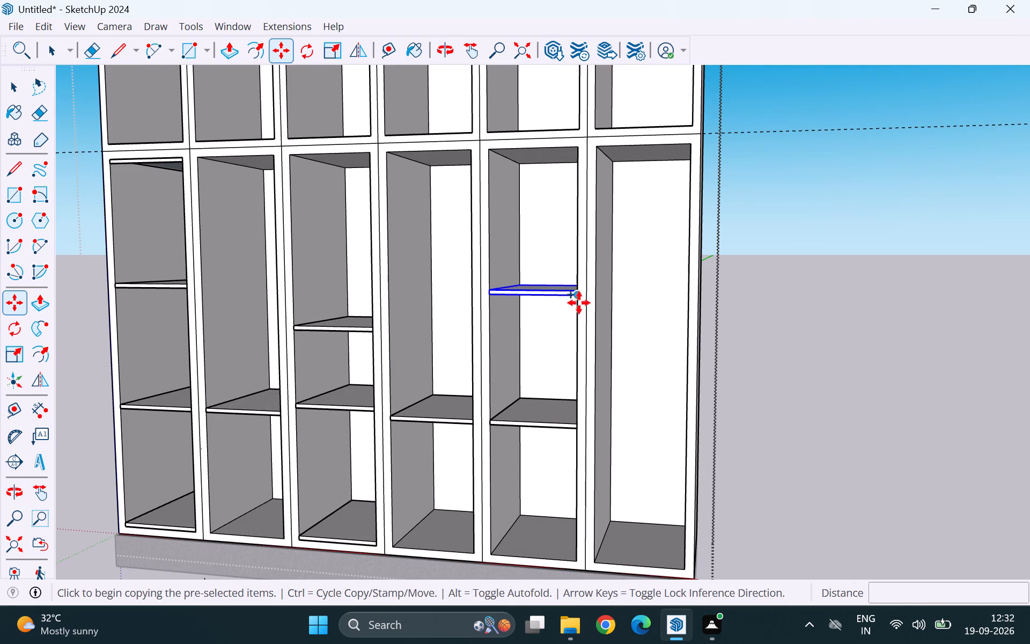
middle_drag(564, 357, 631, 372)
scroll(612, 306, up, 14)
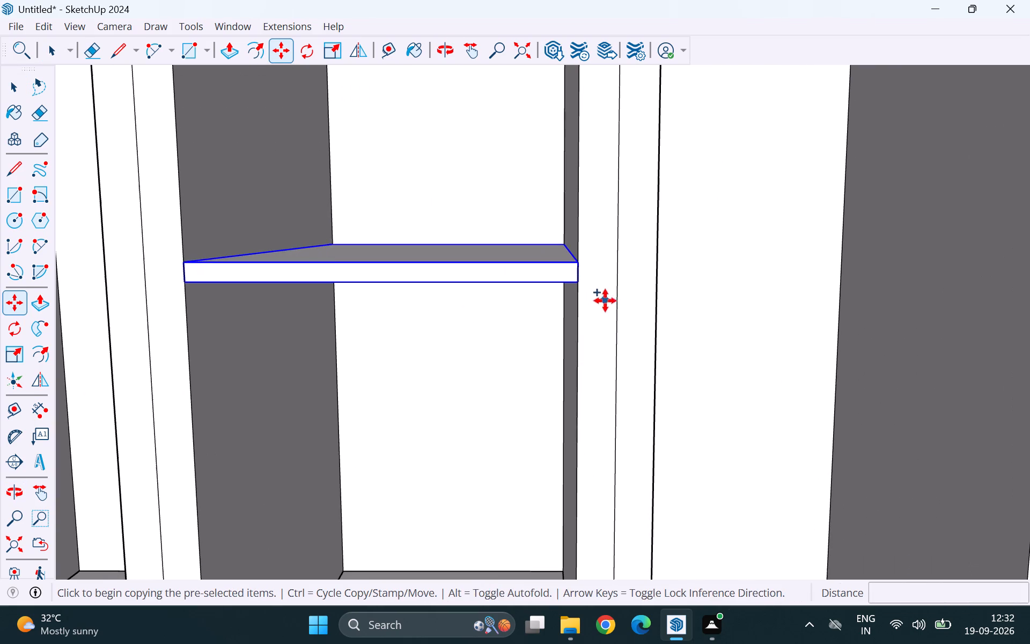
click(578, 283)
scroll(458, 377, down, 10)
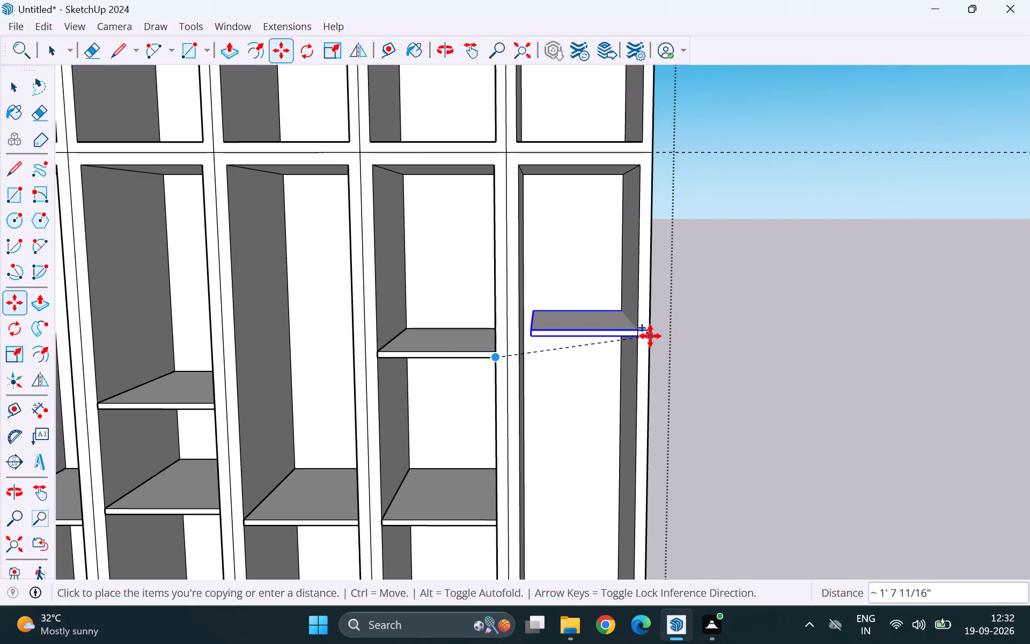
key(Right)
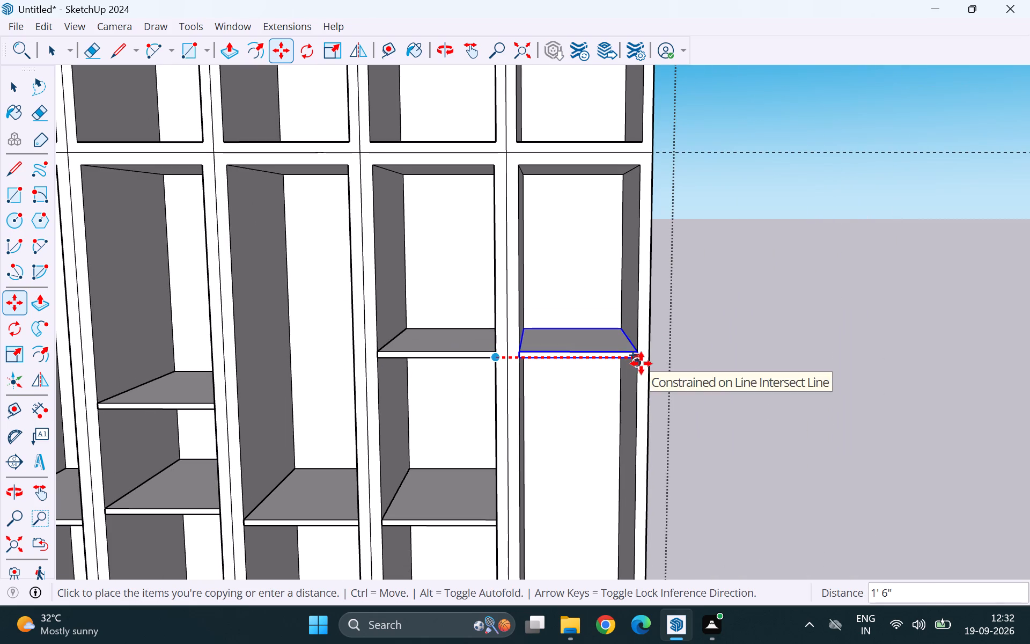
click(642, 360)
Copy the sixth lower compartment's shelf 1' 2" straight down the blue axis.
scroll(617, 317, down, 4)
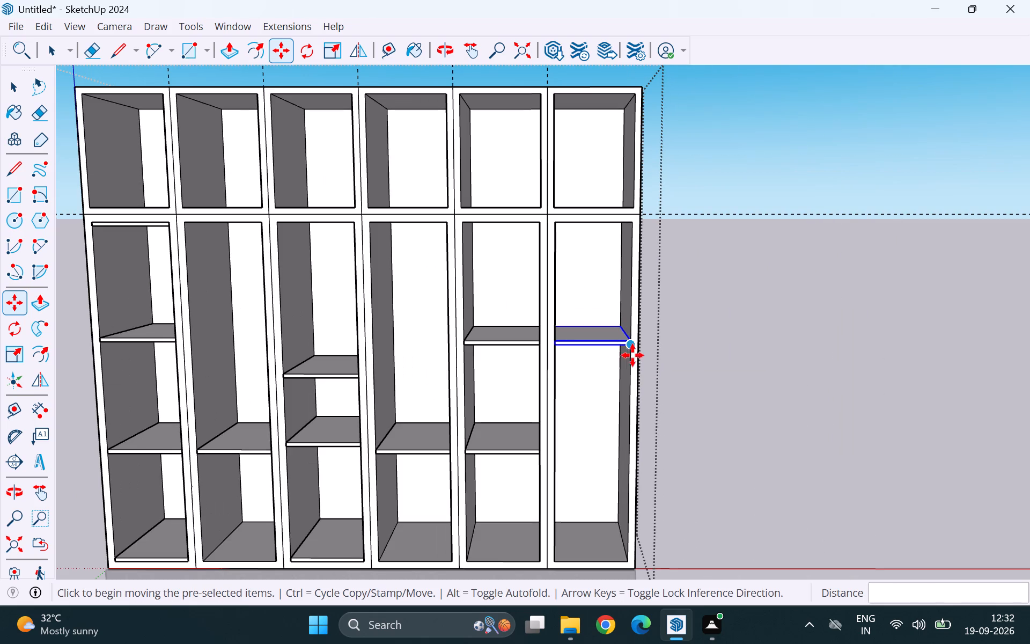
click(632, 348)
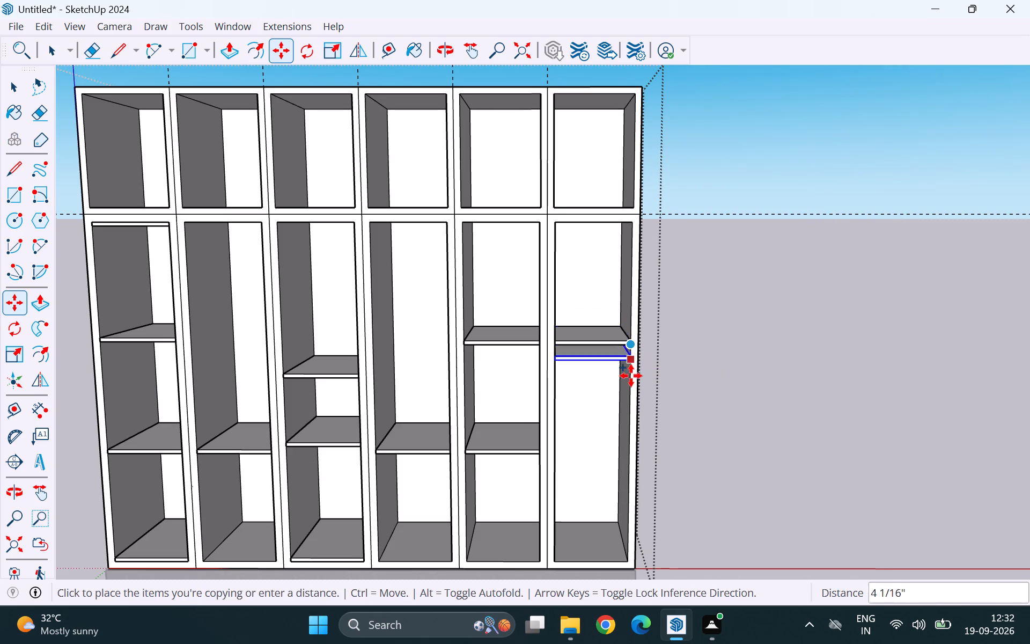
key(Up)
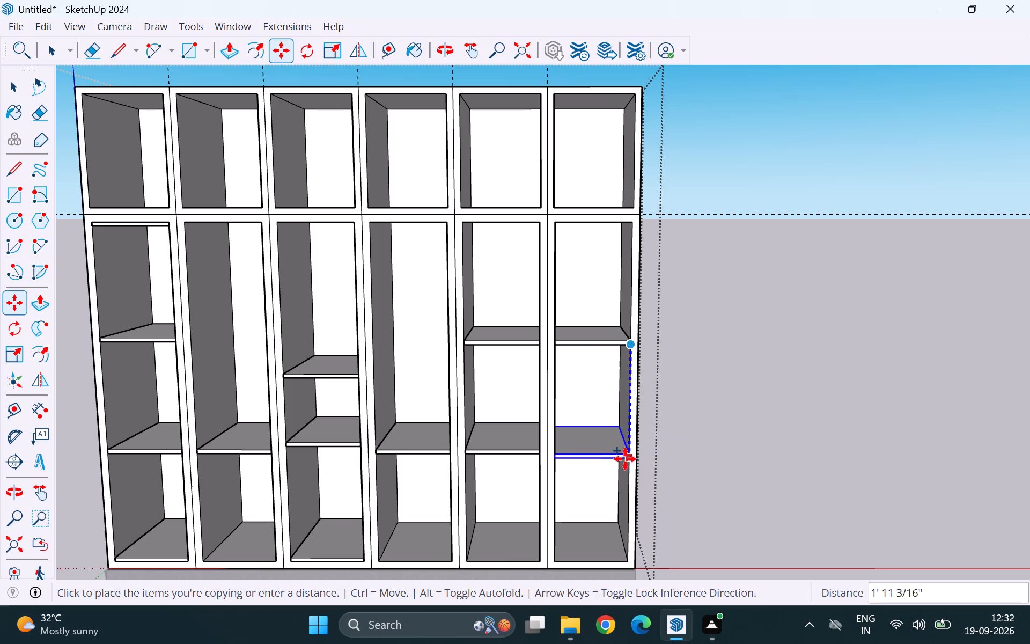
click(629, 411)
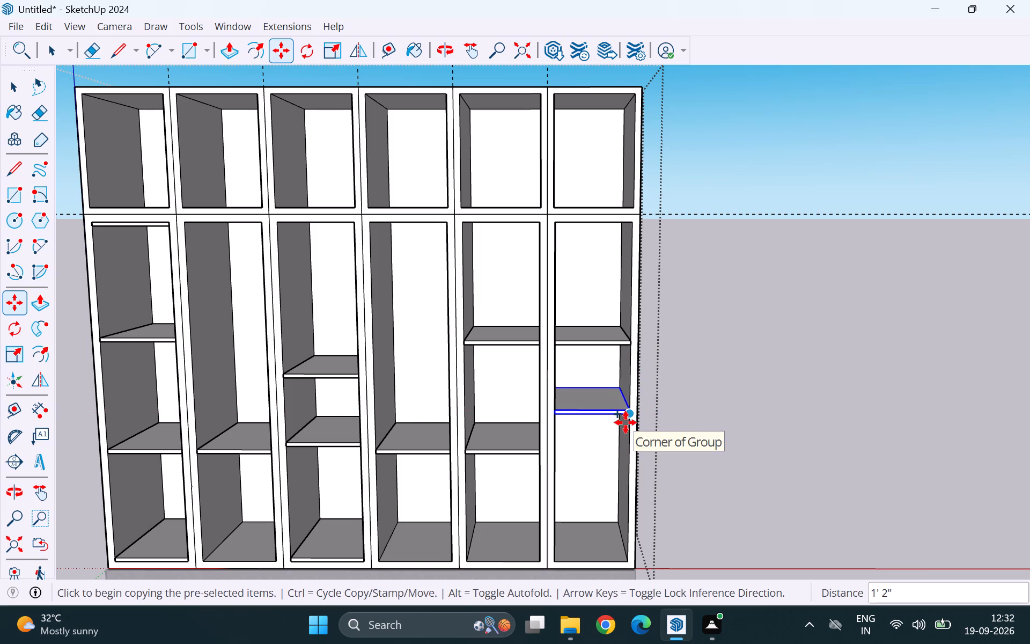
Copy the sixth lower compartment's lower shelf about 2' 3 3/16" up the blue axis, above its other shelves.
key(Up)
scroll(632, 424, up, 14)
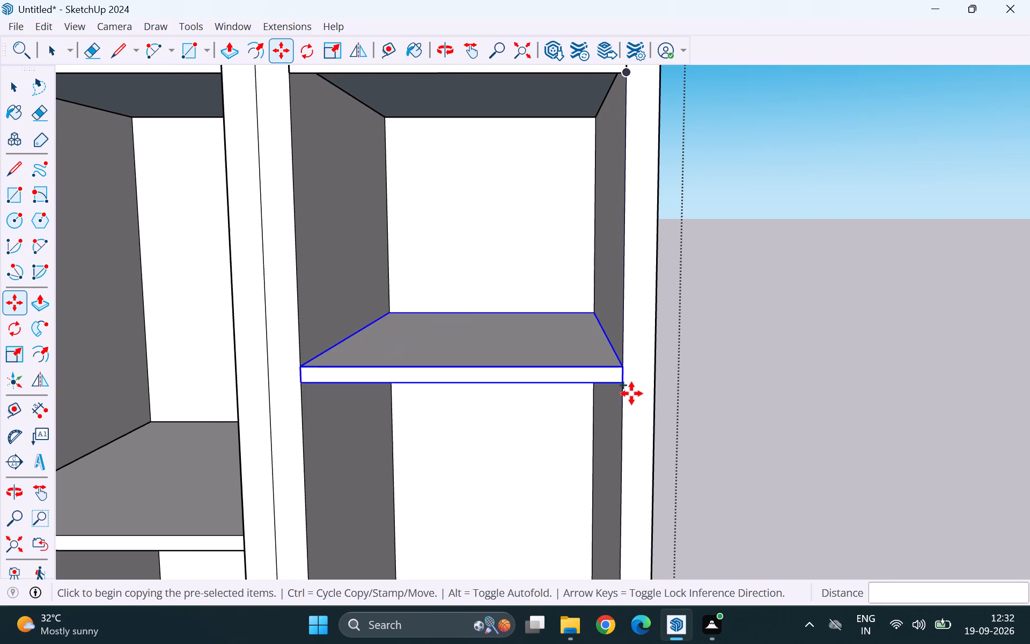
click(624, 385)
scroll(626, 303, down, 10)
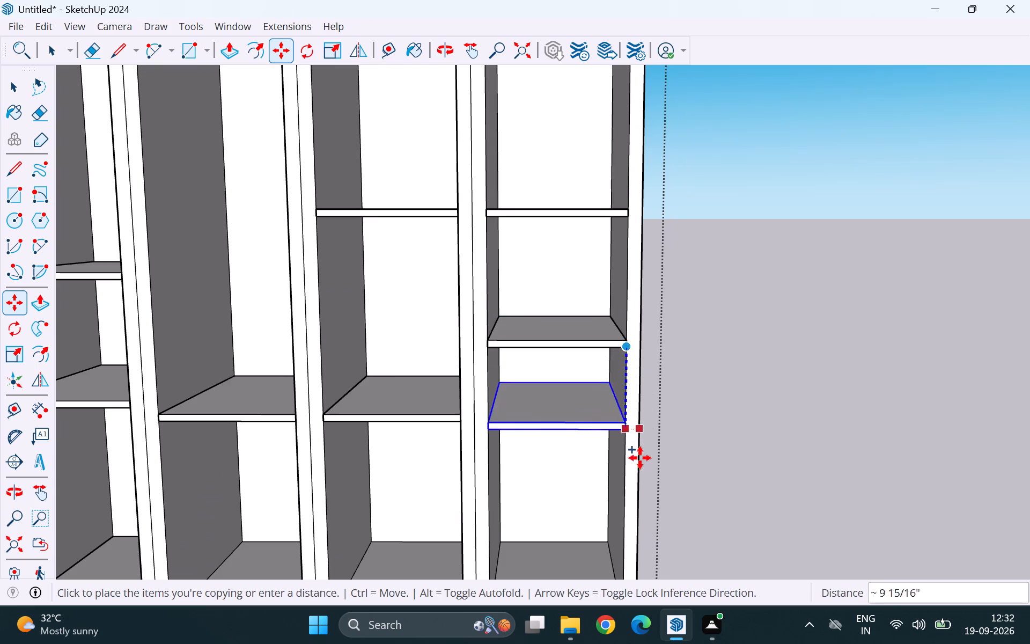
scroll(641, 459, down, 5)
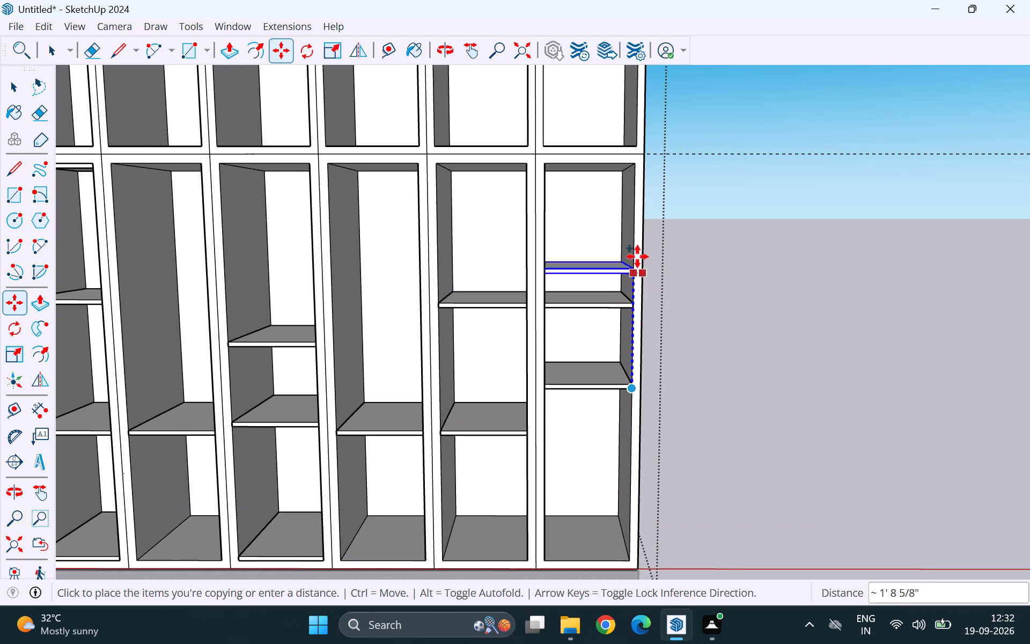
click(634, 229)
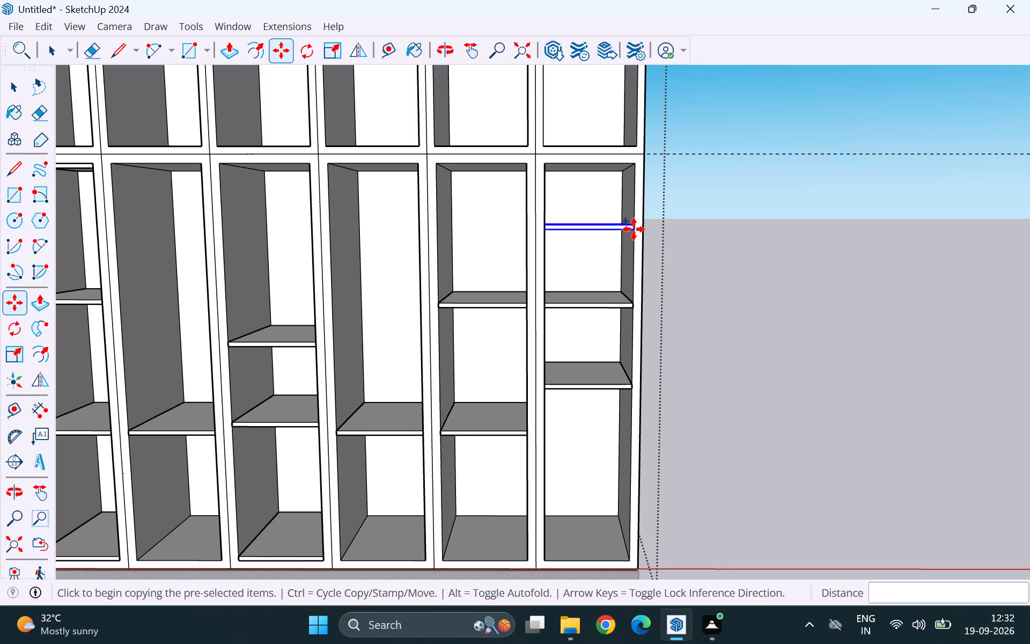
Copy the sixth lower compartment's top shelf about 3' 8 1/8" down the blue axis to add a fourth shelf near the bottom.
click(634, 229)
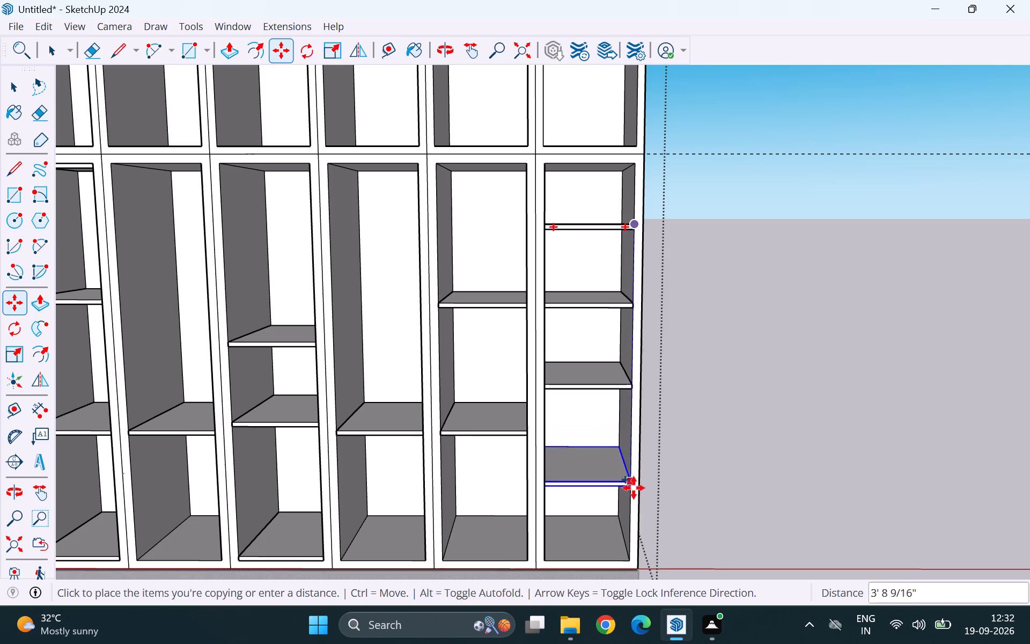
key(Up)
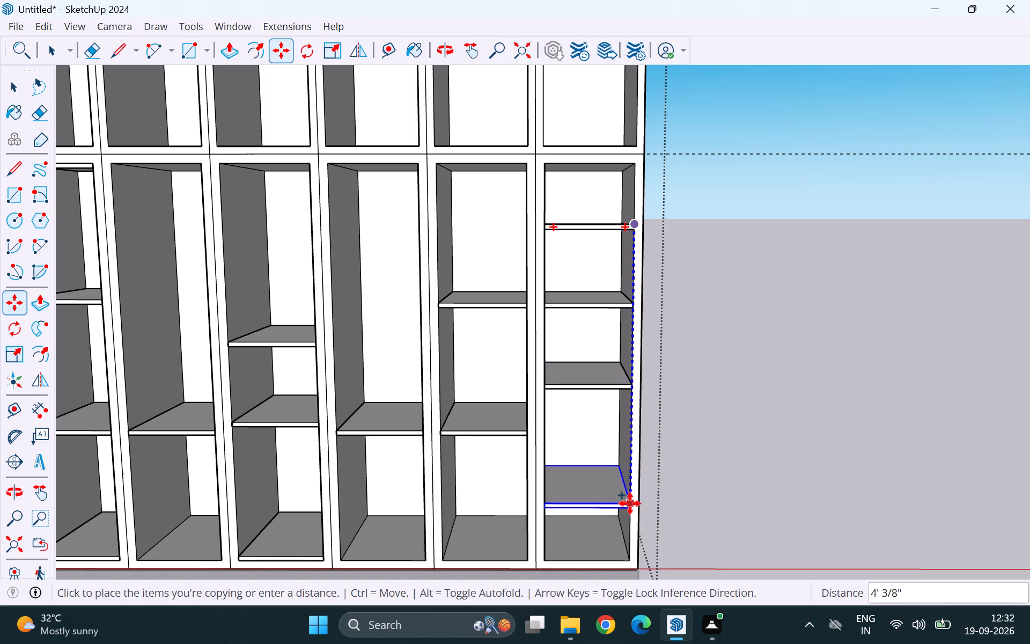
middle_drag(636, 485, 627, 438)
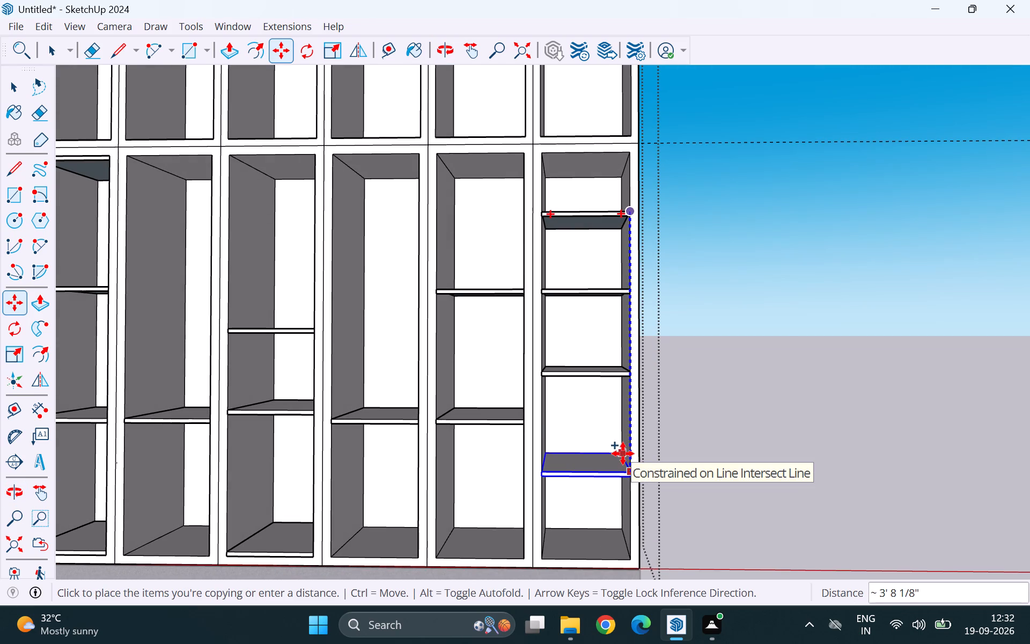
click(623, 453)
key(space)
scroll(683, 502, down, 5)
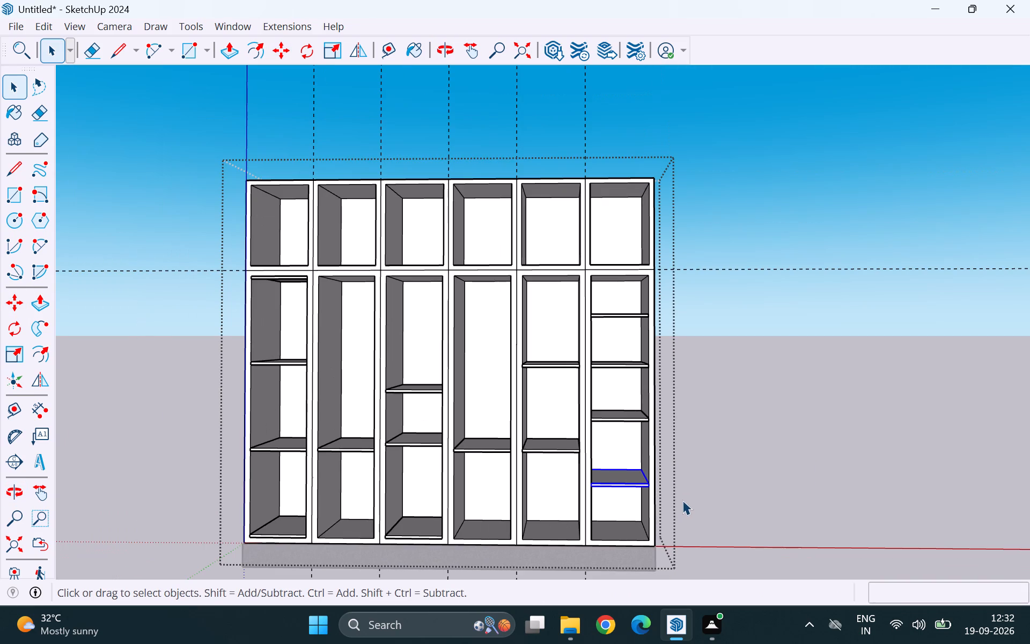
Examine the shelf layout across all six lower compartments from above and from the front.
click(625, 479)
middle_drag(622, 484, 634, 556)
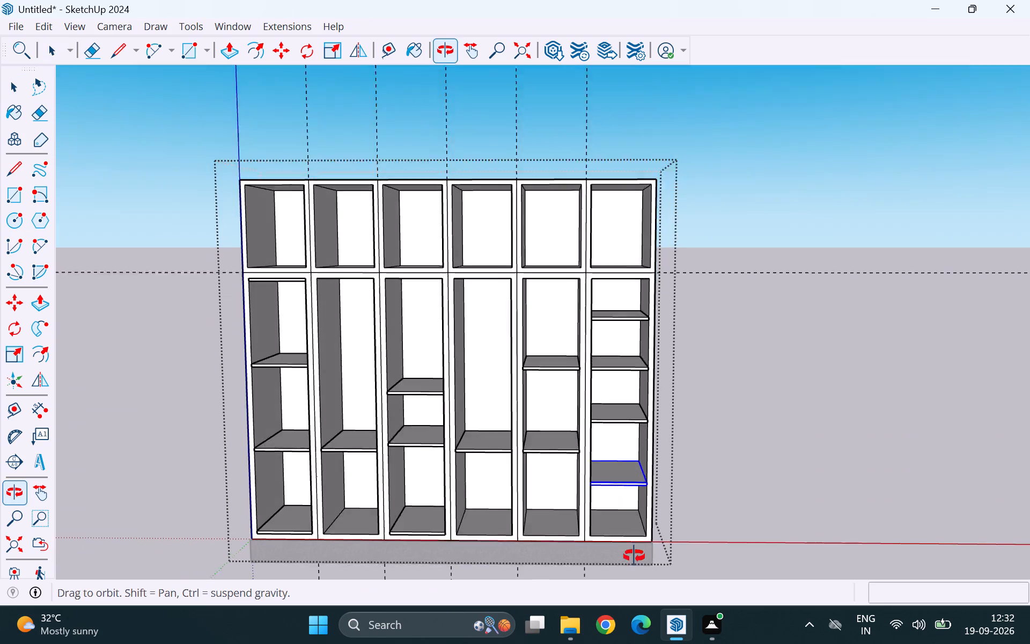
middle_drag(634, 556, 637, 568)
double_click(619, 471)
click(749, 433)
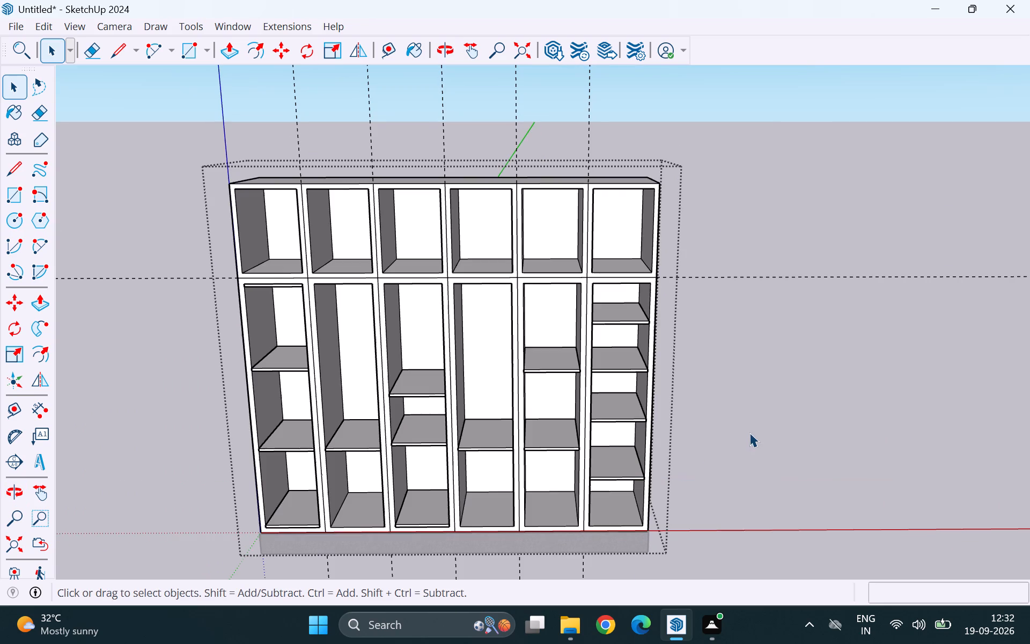
scroll(759, 433, down, 3)
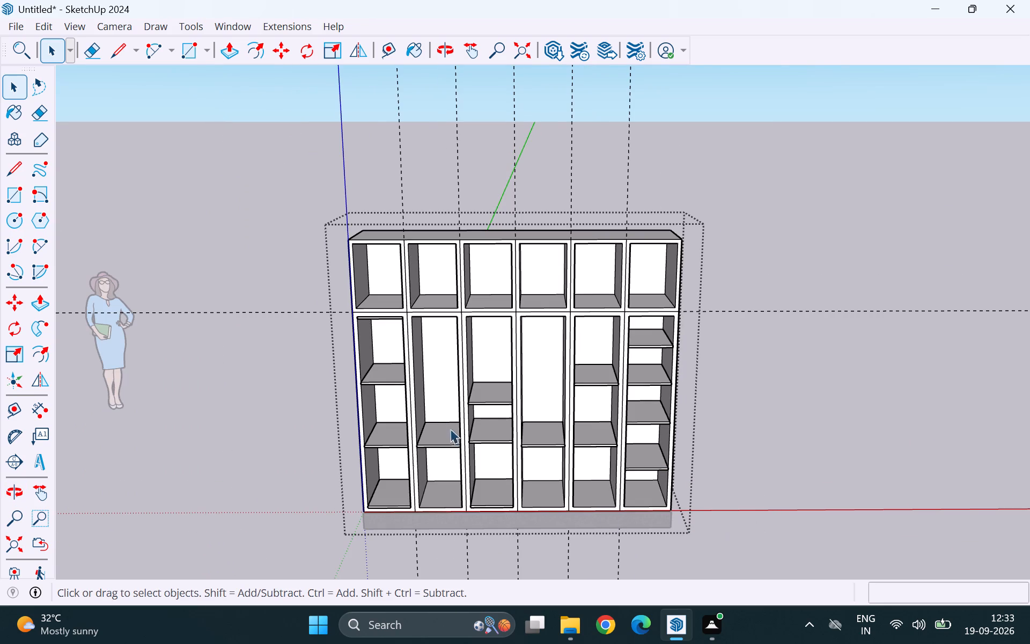
middle_drag(488, 467, 462, 407)
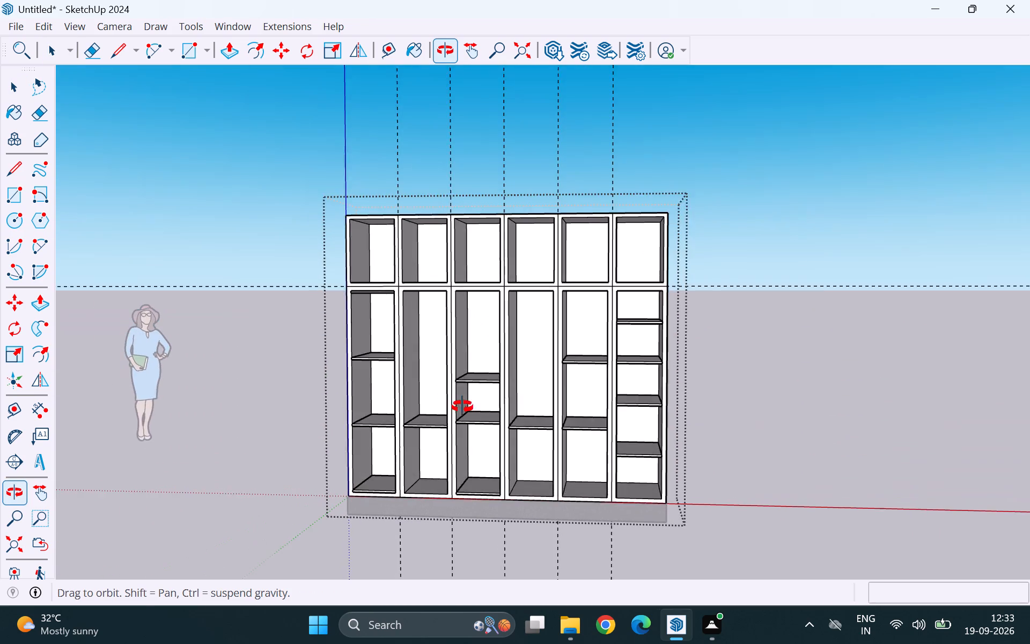
middle_drag(462, 407, 476, 407)
middle_click(495, 408)
middle_drag(538, 434, 583, 439)
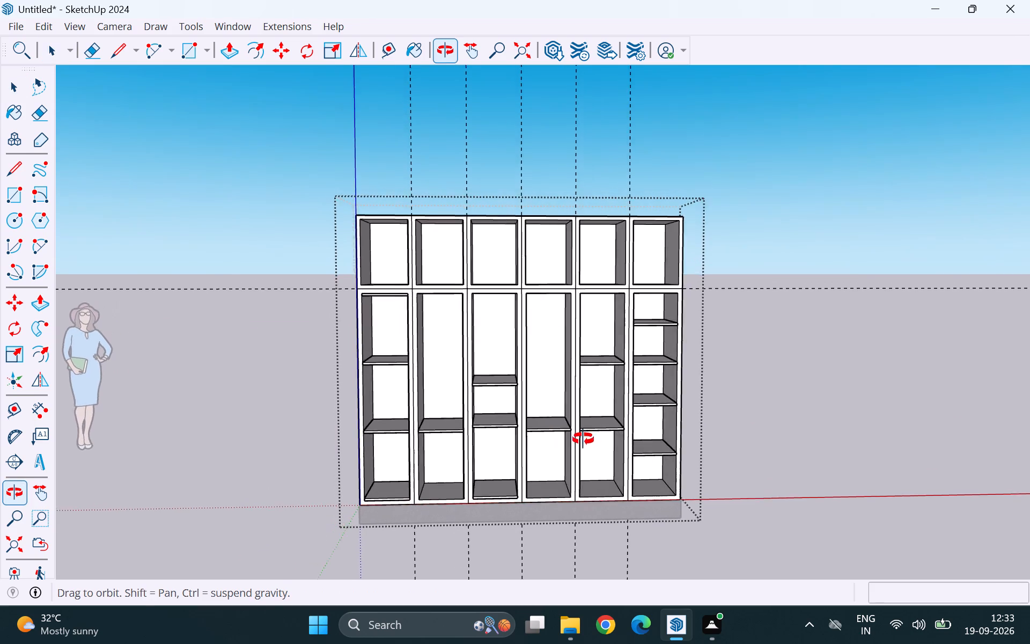
middle_drag(583, 439, 590, 442)
scroll(590, 442, up, 1)
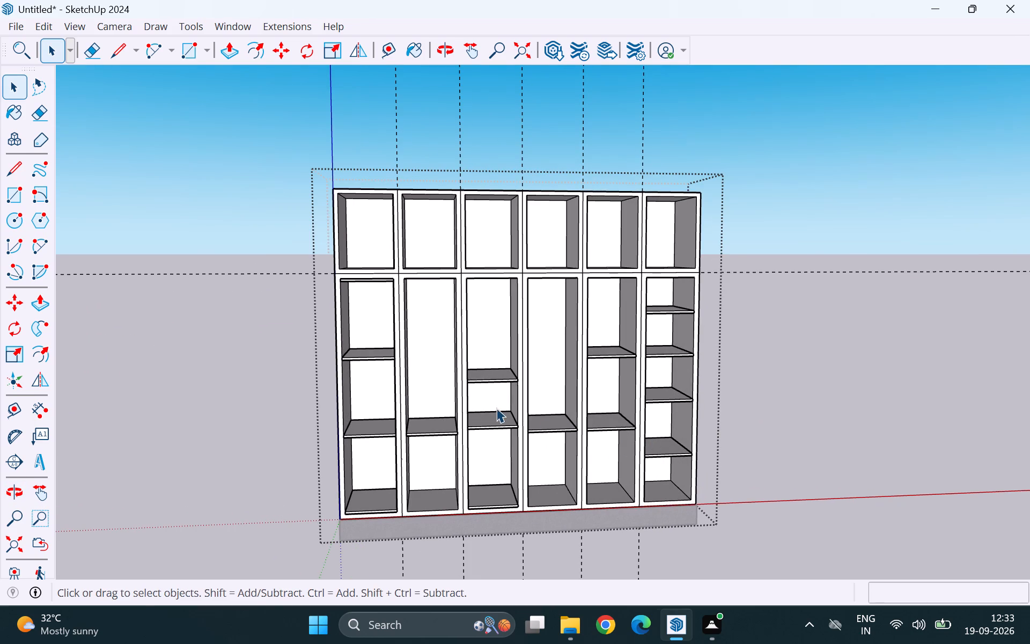
Open the wardrobe body for editing and select its outer faces together, including both side faces and the top face.
scroll(494, 423, down, 2)
middle_drag(445, 451, 665, 503)
click(745, 316)
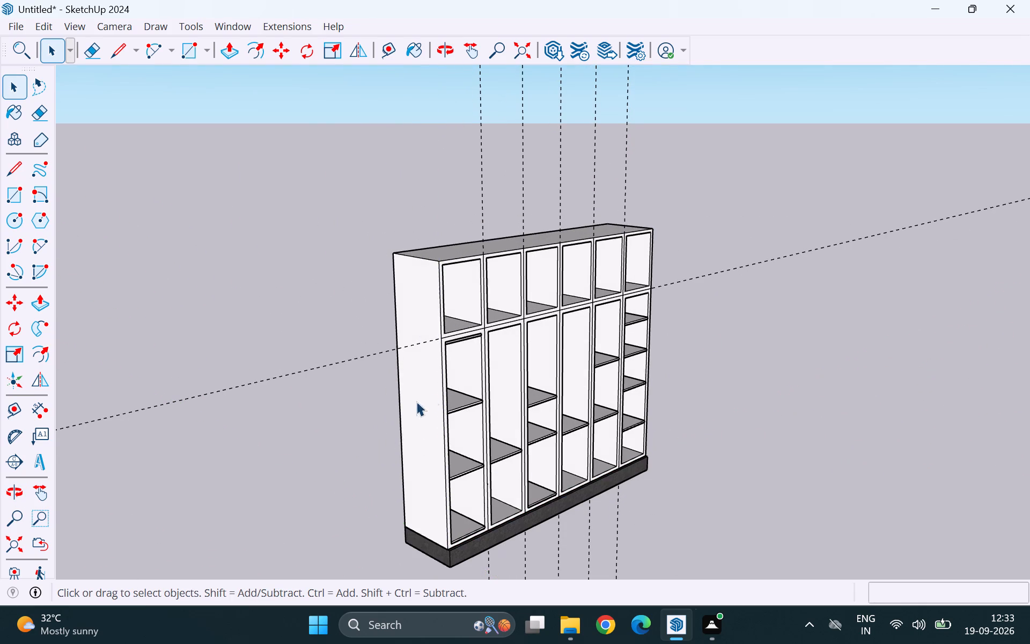
double_click(417, 397)
click(416, 397)
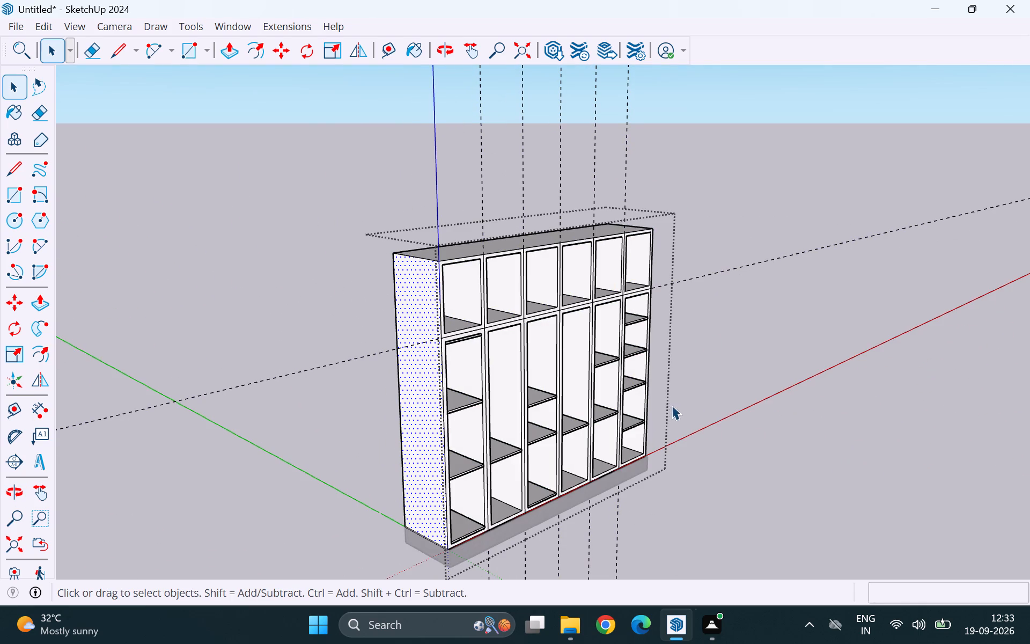
middle_drag(708, 389, 279, 406)
middle_drag(741, 424, 504, 393)
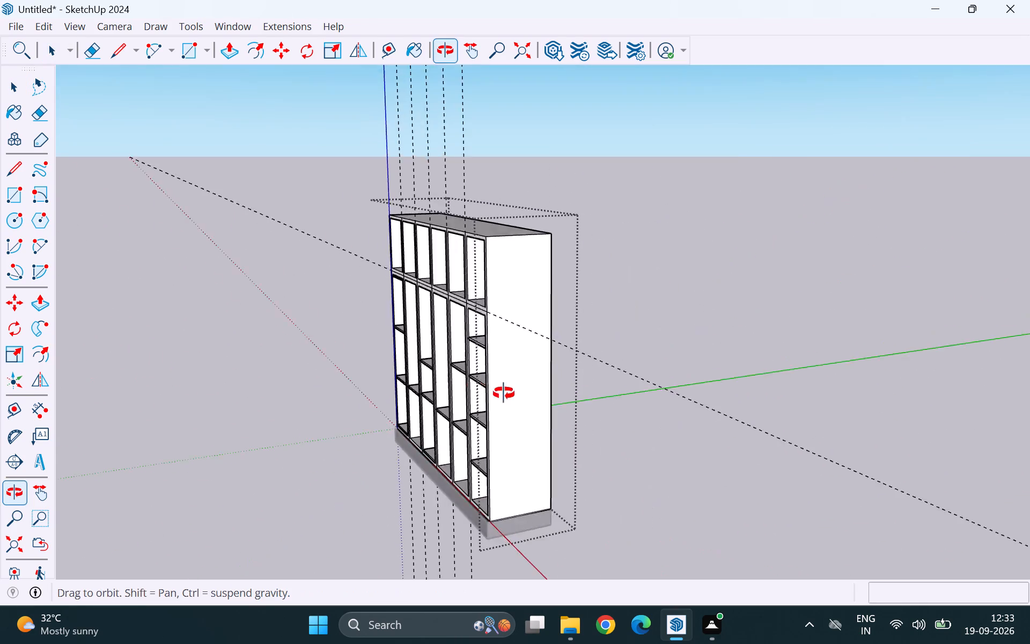
middle_drag(504, 393, 459, 383)
scroll(466, 368, up, 3)
shift+click(447, 384)
middle_drag(599, 391, 296, 440)
shift+click(315, 392)
scroll(353, 407, down, 3)
middle_drag(314, 418, 717, 483)
shift+click(588, 361)
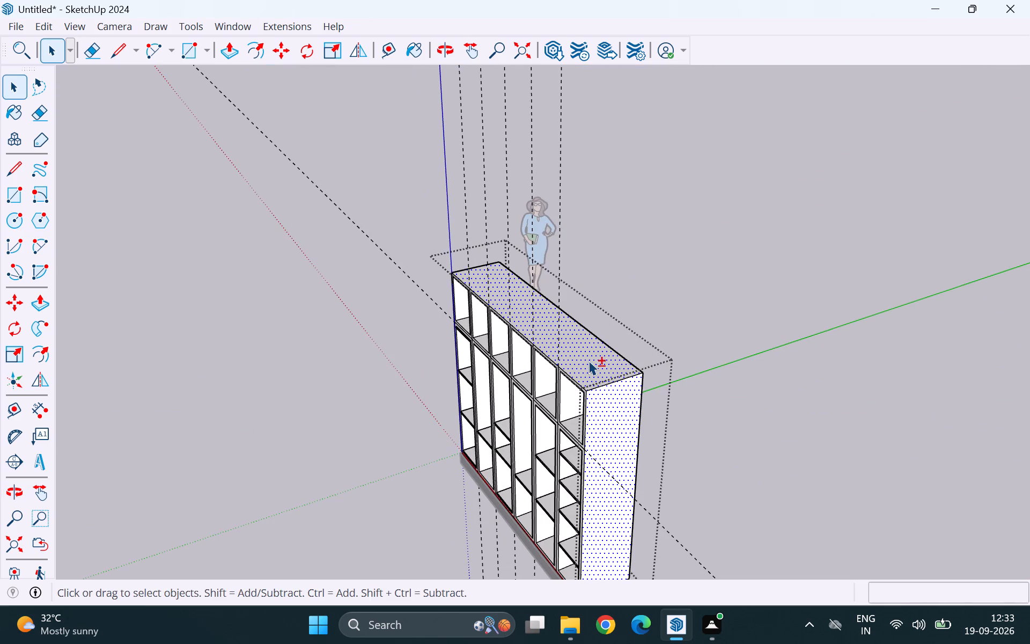
scroll(526, 350, down, 3)
middle_drag(506, 416, 1029, 415)
middle_drag(827, 405, 593, 329)
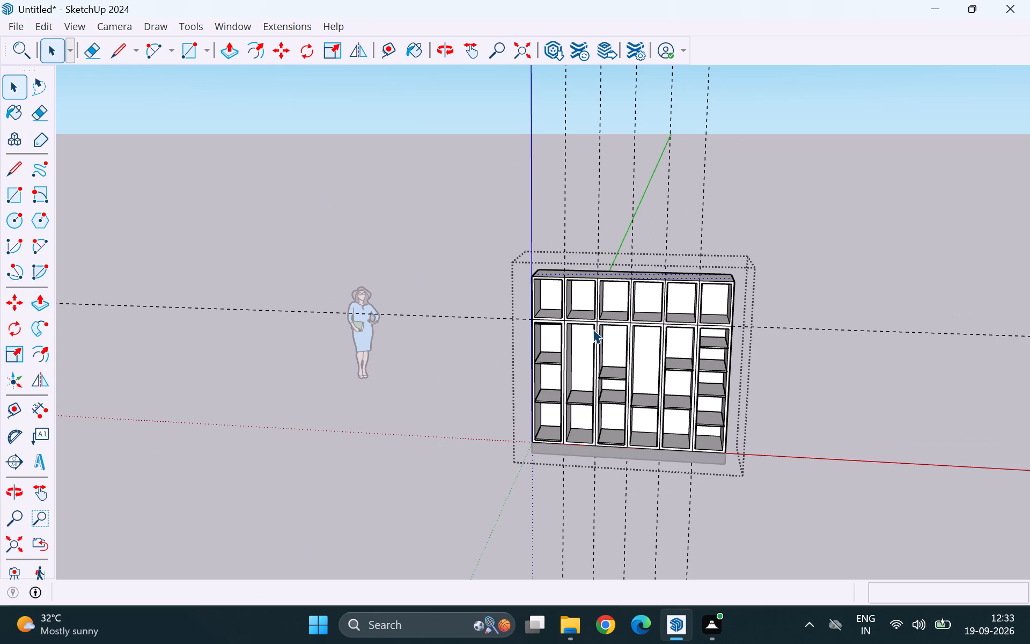
Start the Paint Bucket and examine the Wood material collection alongside the wardrobe body.
key(b)
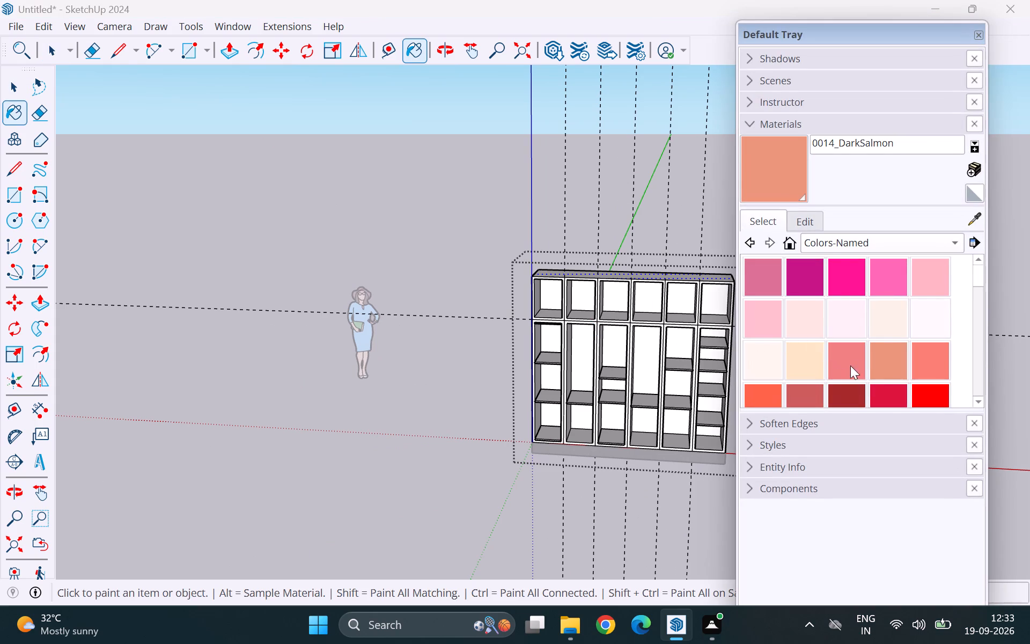
click(849, 243)
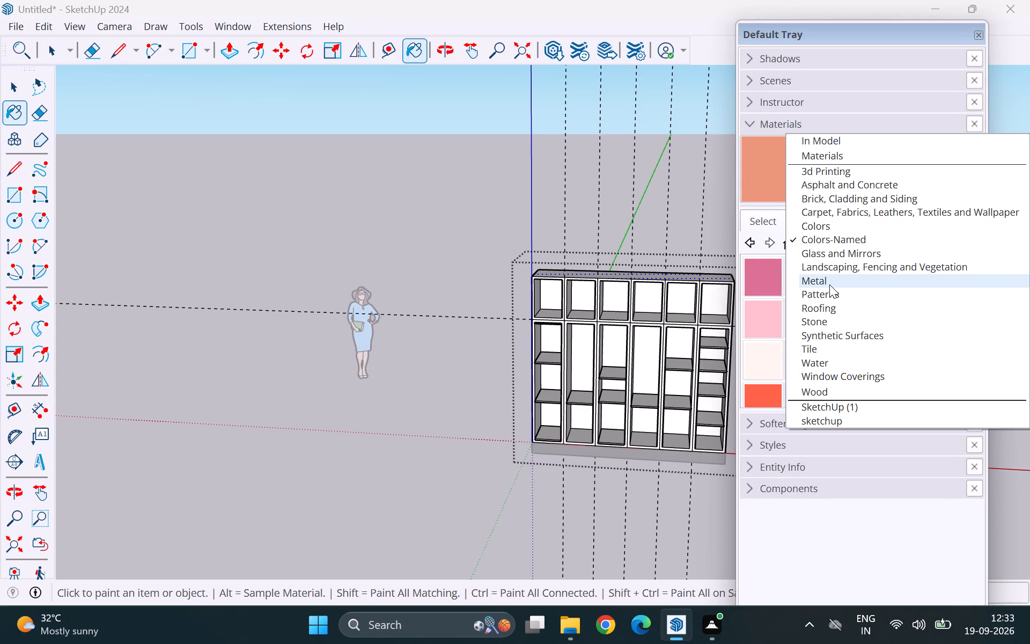
click(832, 388)
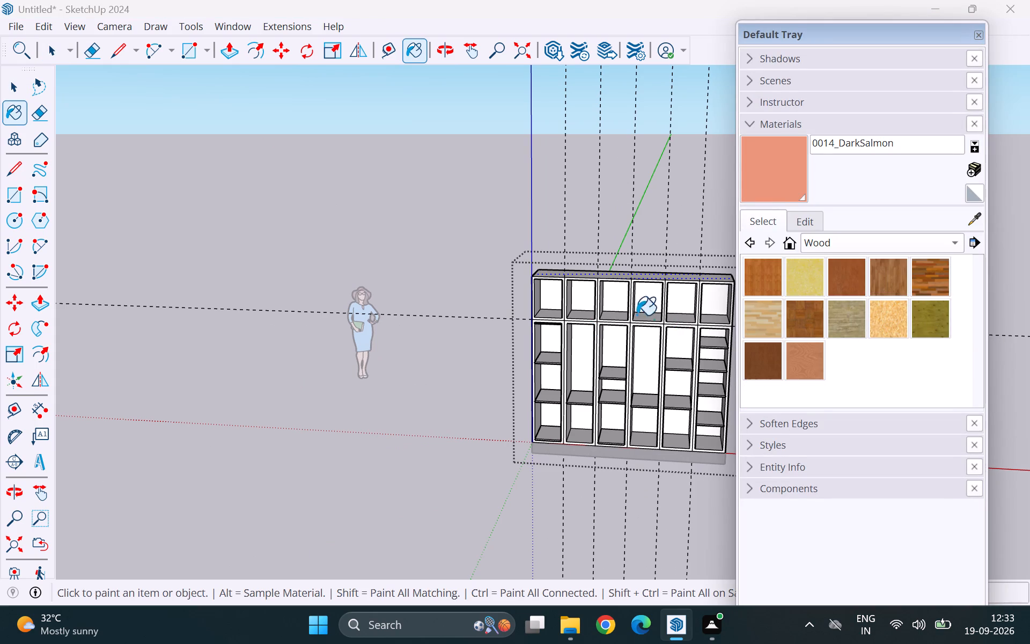
scroll(321, 283, down, 6)
middle_drag(614, 323, 389, 321)
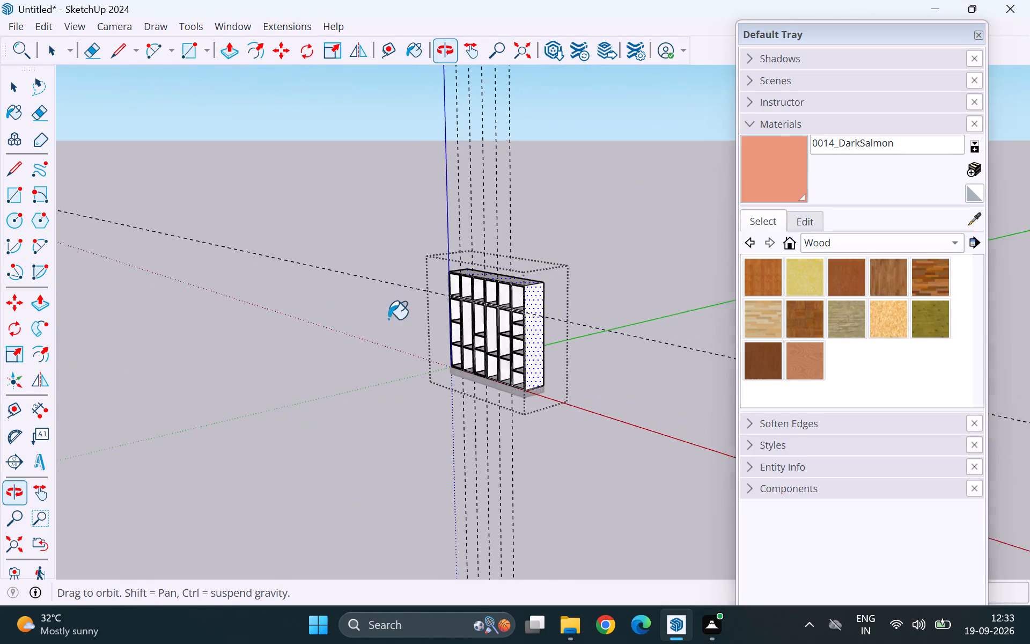
scroll(526, 294, up, 15)
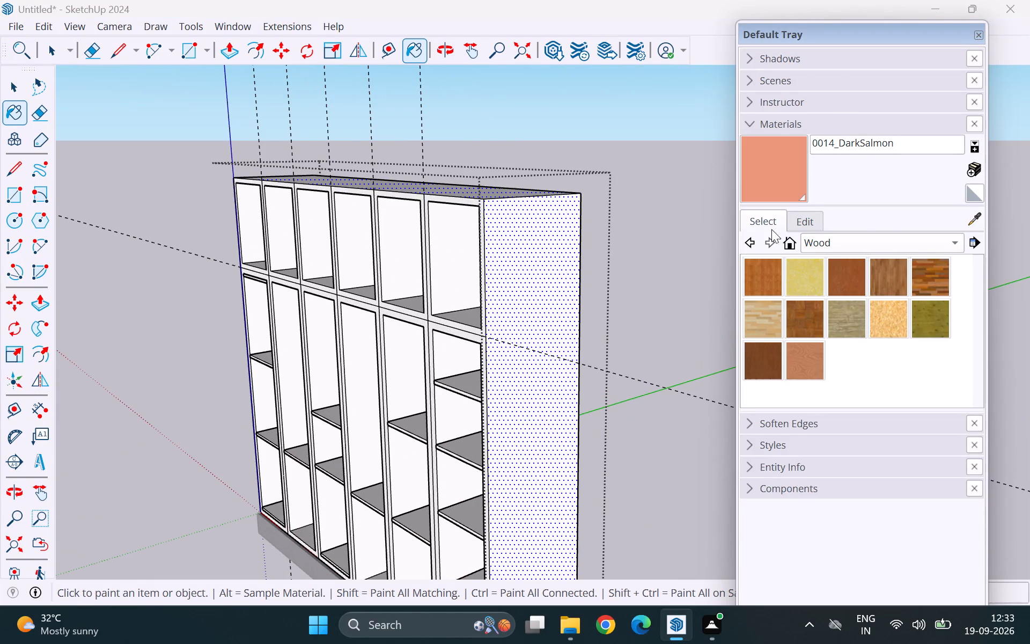
Look through the SketchUp (1) collection, including its Sabyasachi3 and __MACOSX folders, and the sketchup collection for a suitable finish.
click(851, 238)
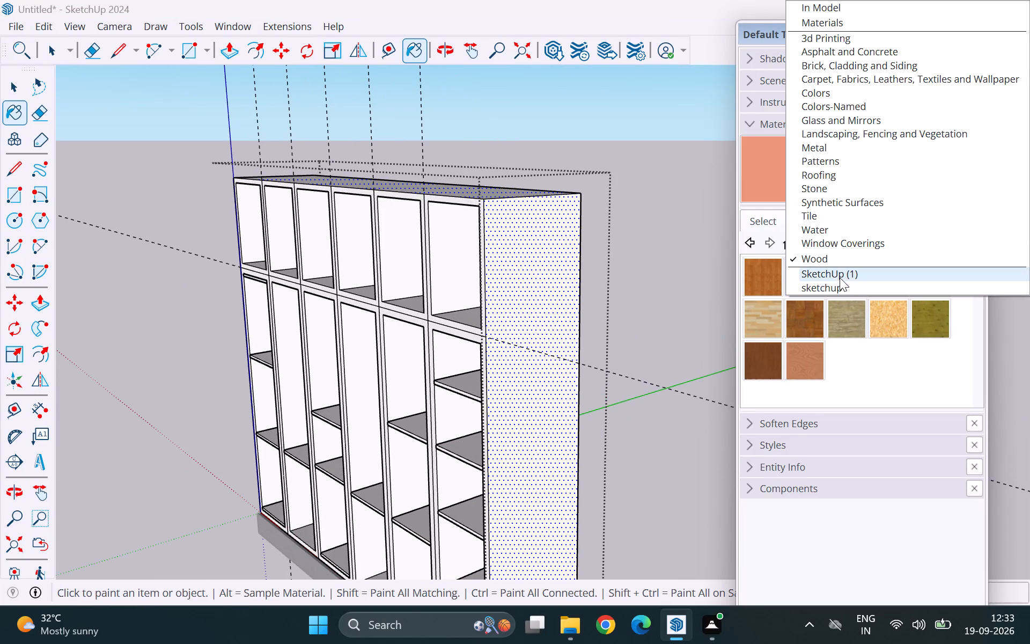
scroll(852, 272, down, 2)
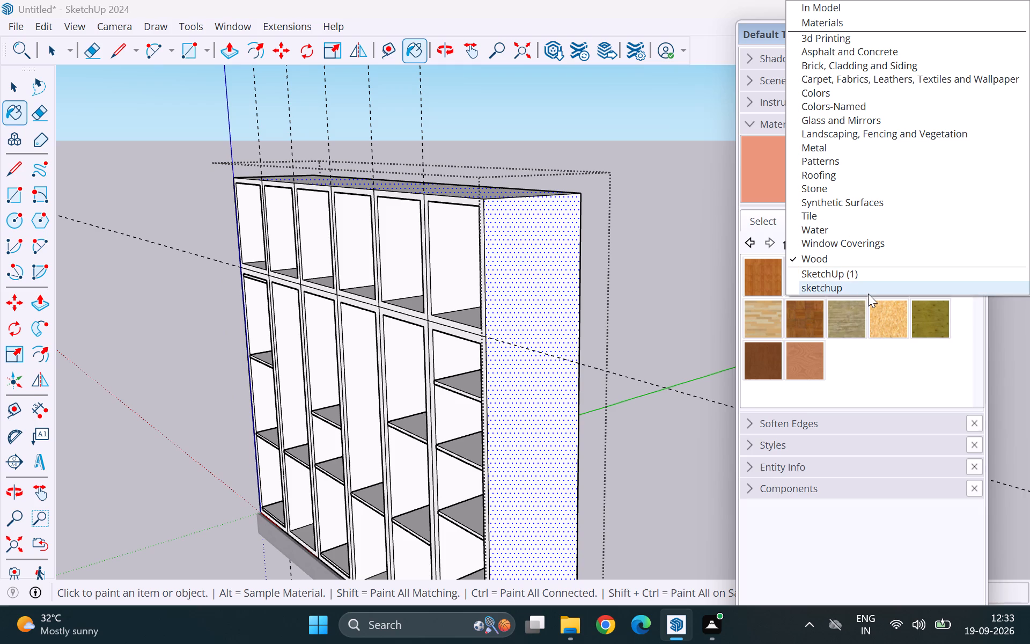
click(866, 272)
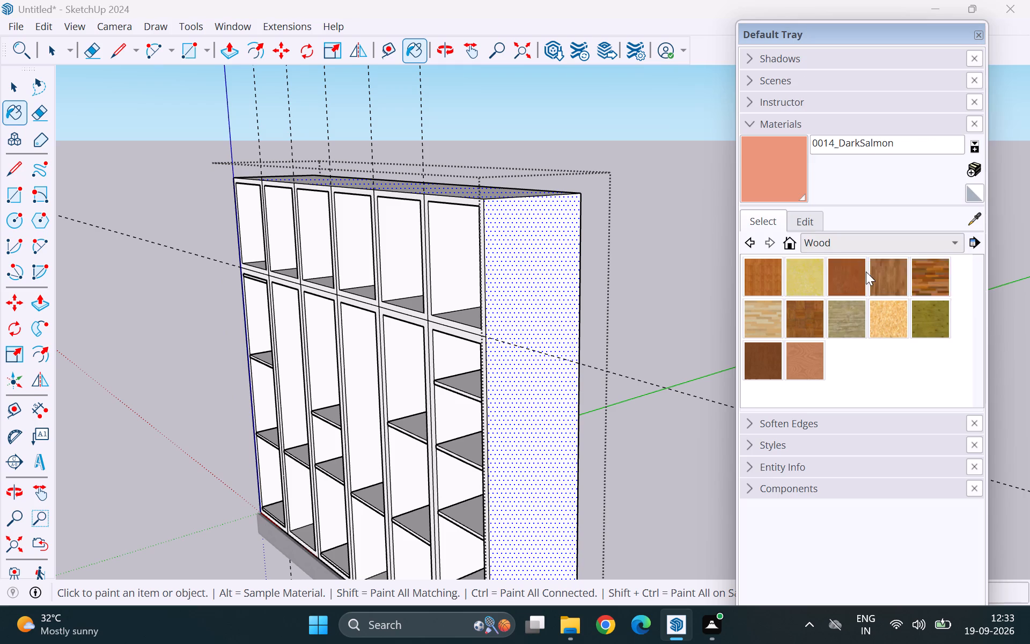
click(803, 284)
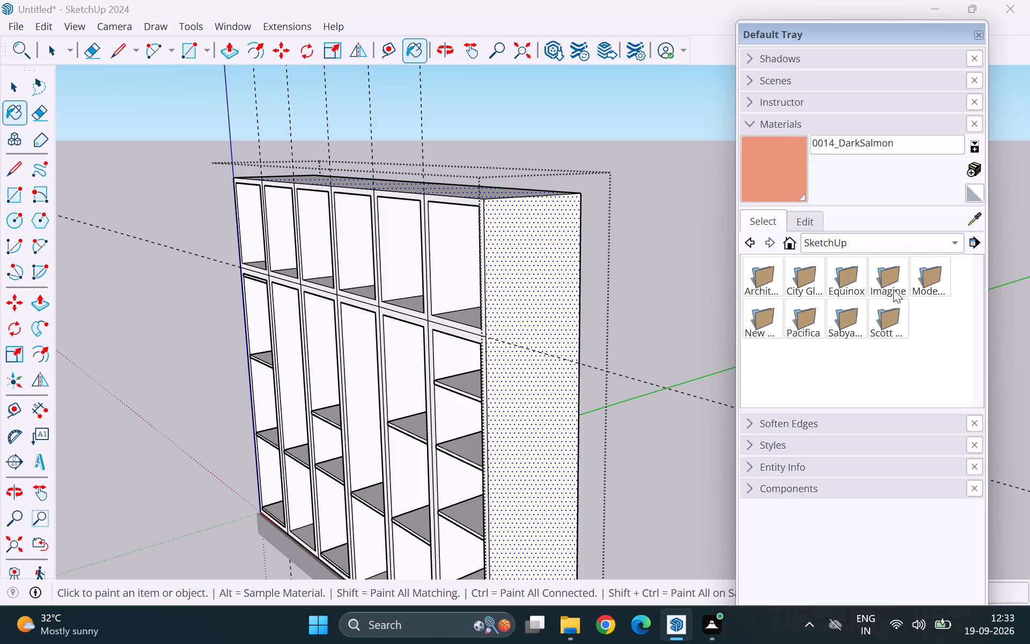
click(848, 324)
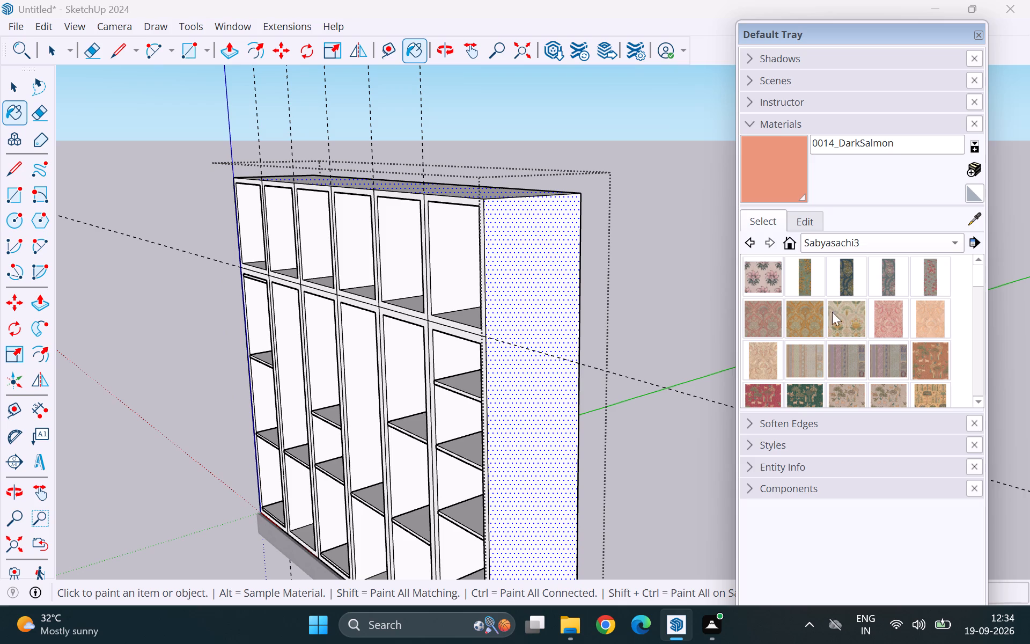
click(749, 239)
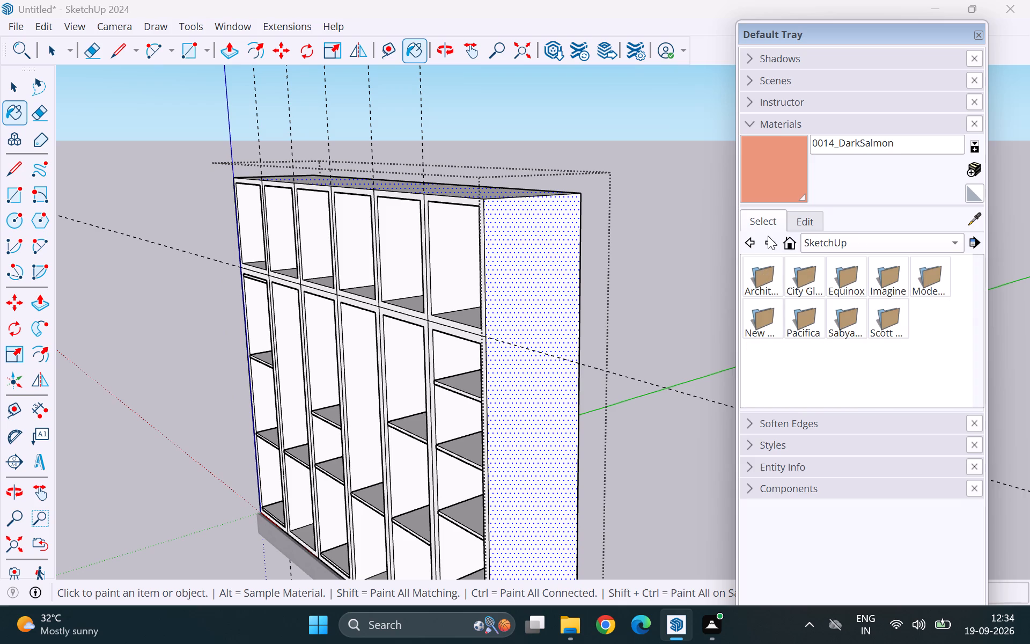
click(751, 243)
click(766, 271)
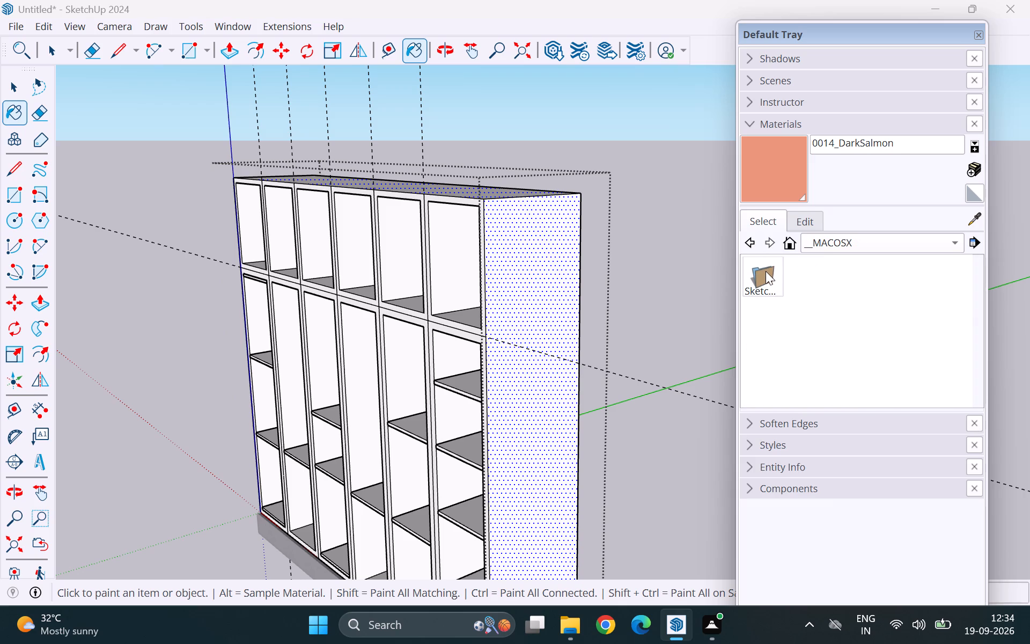
click(766, 271)
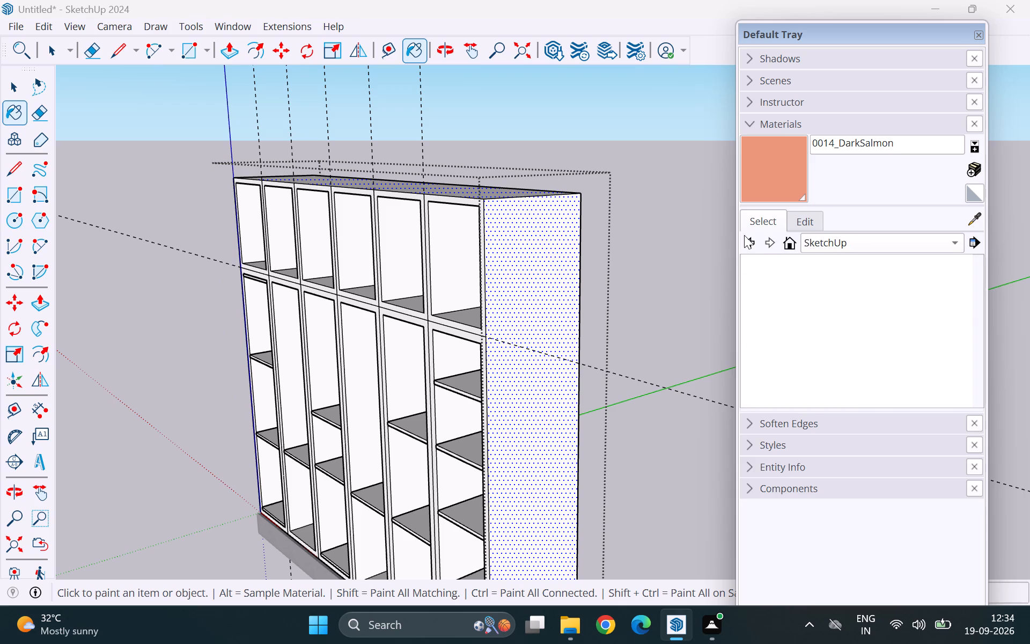
double_click(748, 241)
click(748, 241)
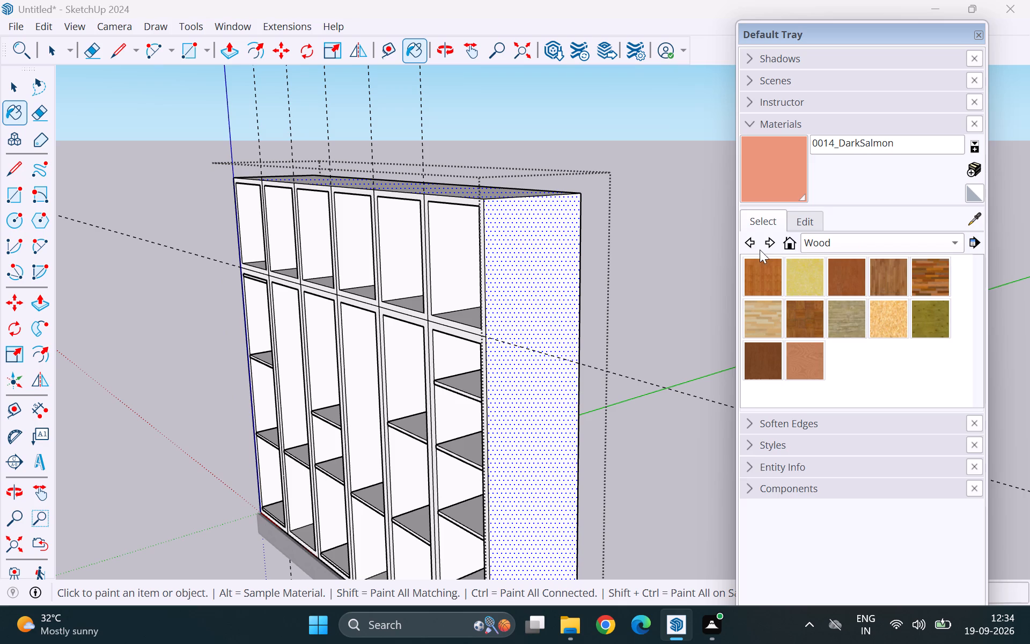
click(820, 244)
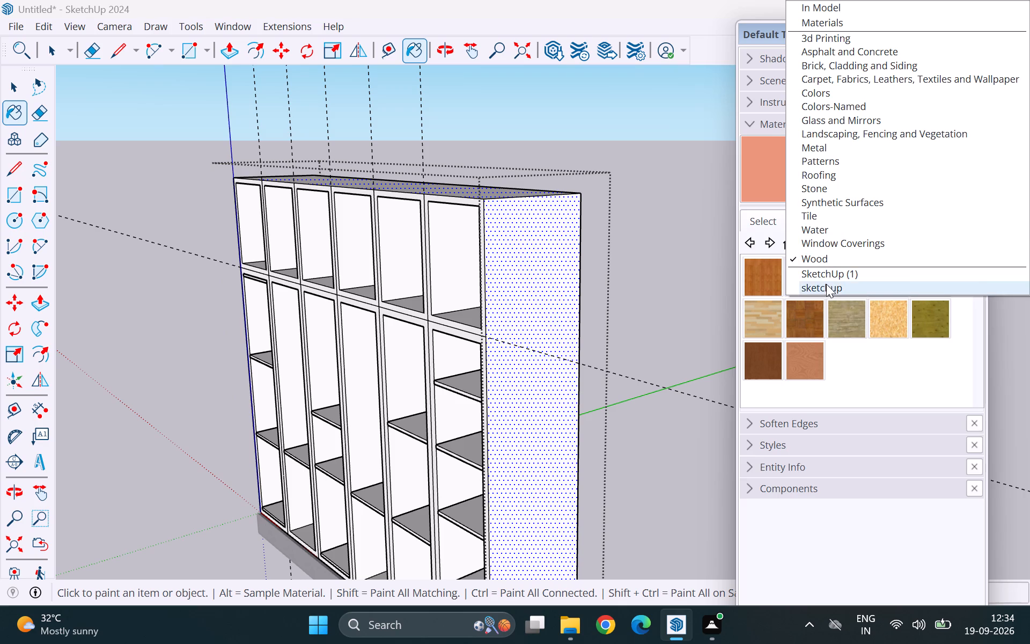
click(826, 284)
click(765, 287)
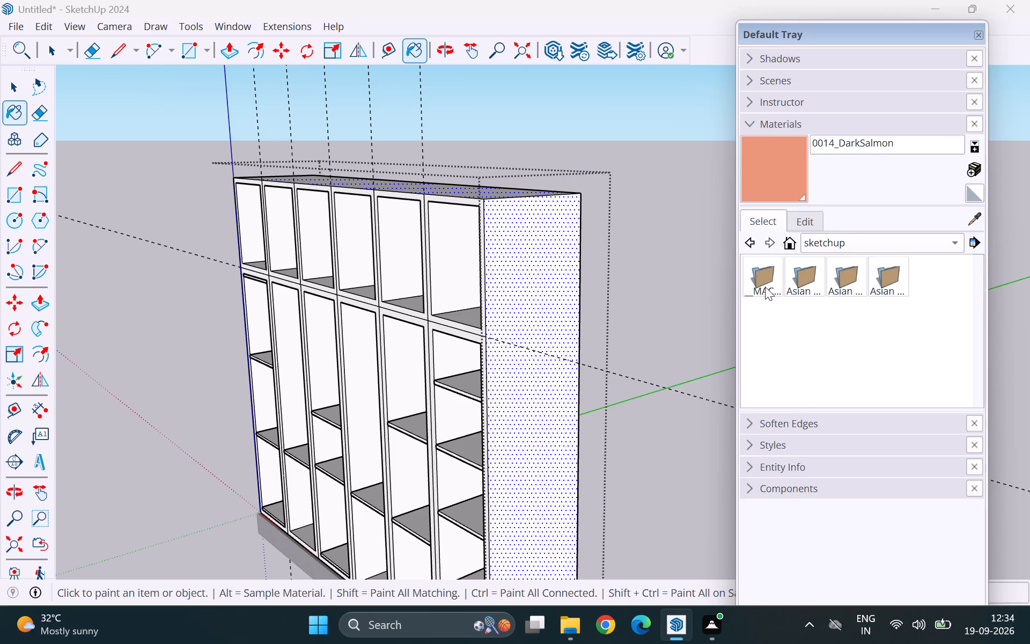
click(751, 243)
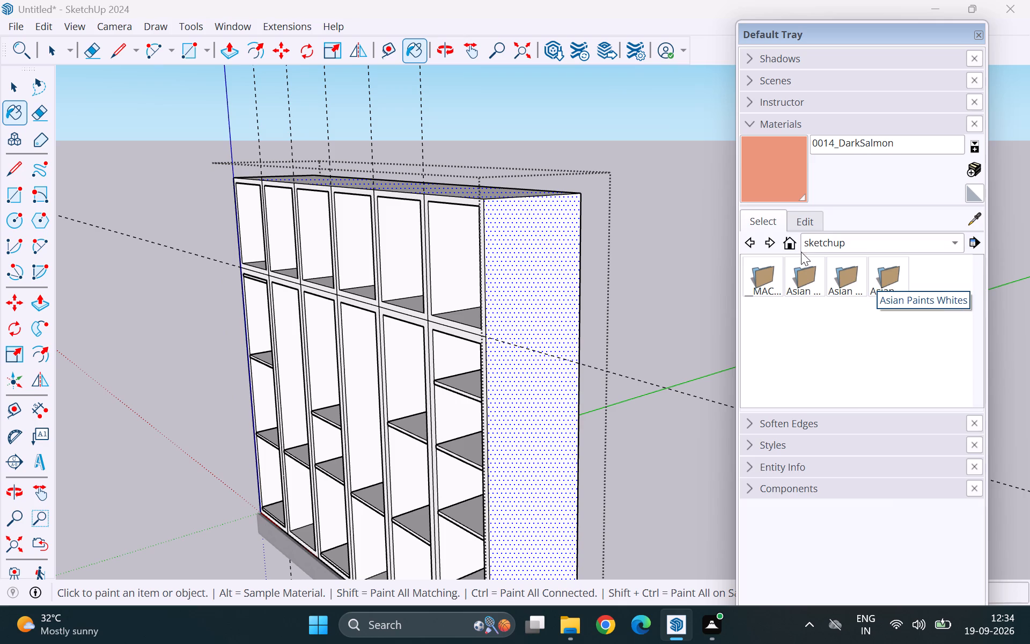
Browse the City Glam, Architecture, Imagine, Scott Living and Pacifica folders of the SketchUp (1) collection for a wardrobe finish.
click(850, 245)
click(840, 271)
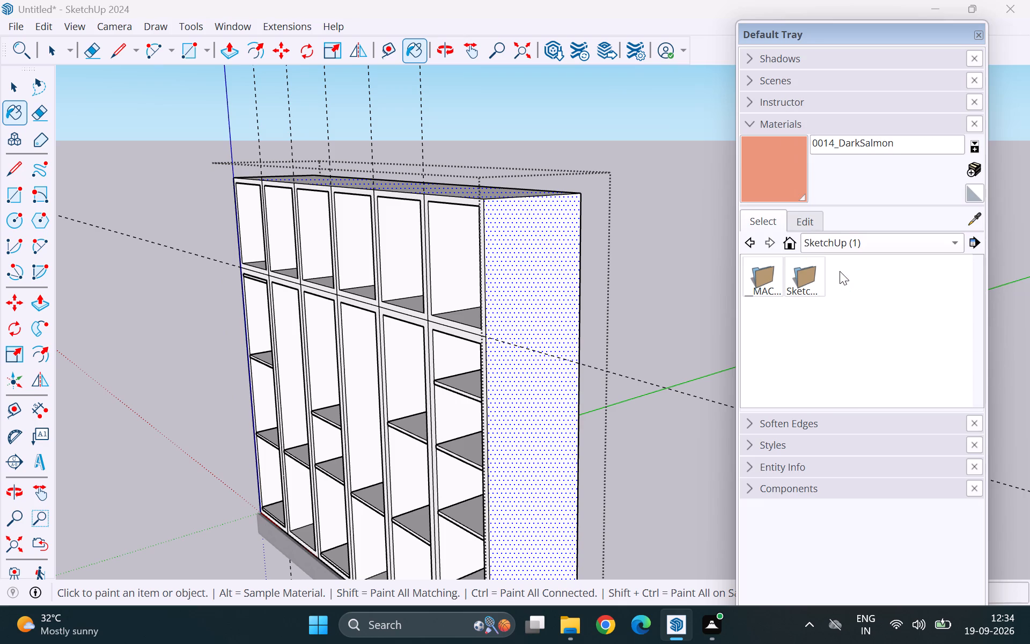
double_click(804, 281)
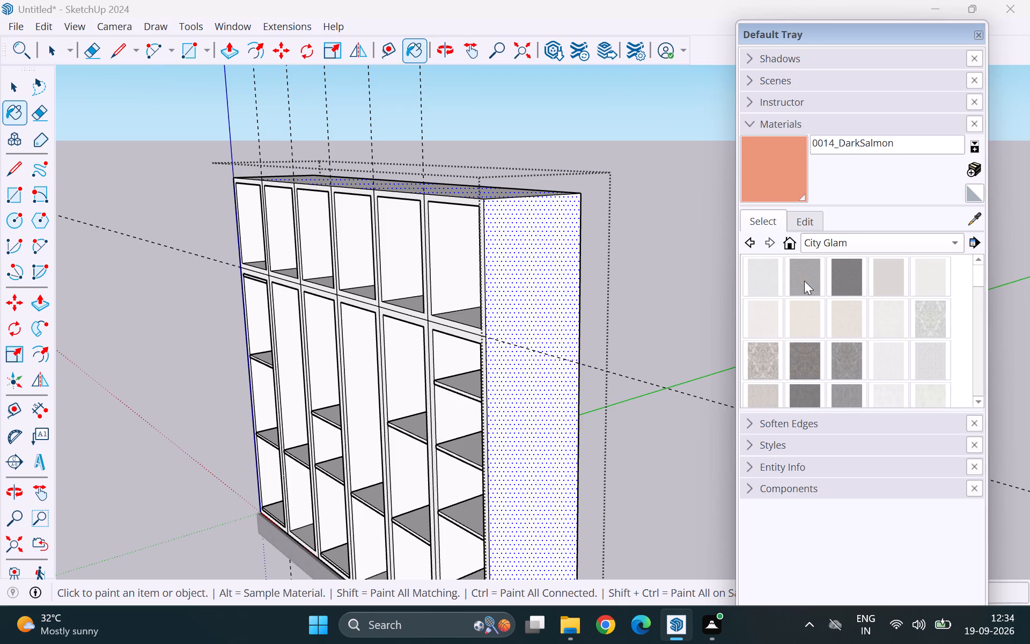
click(747, 239)
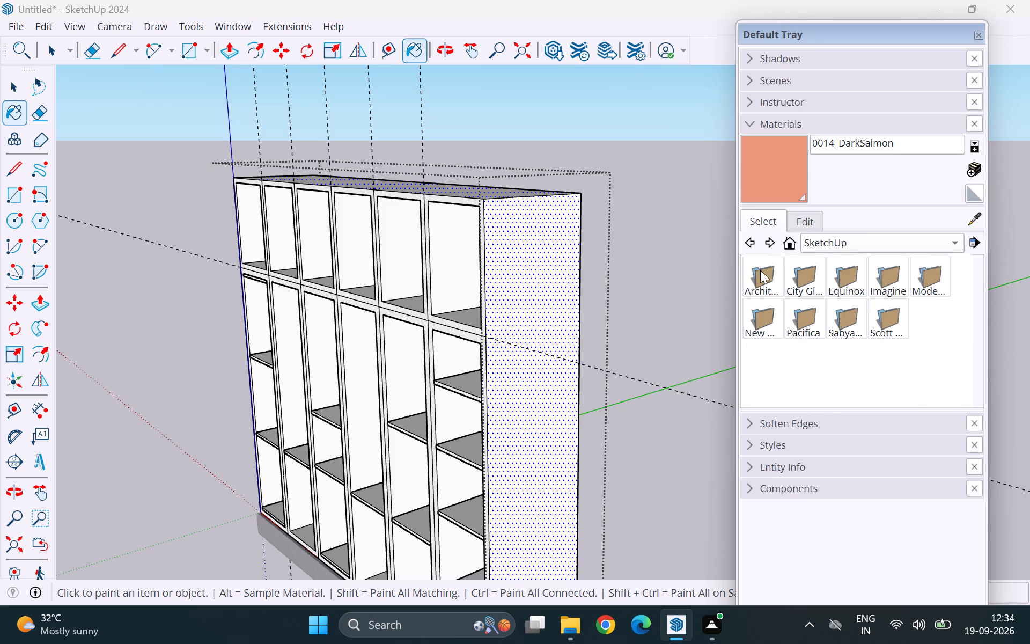
click(760, 270)
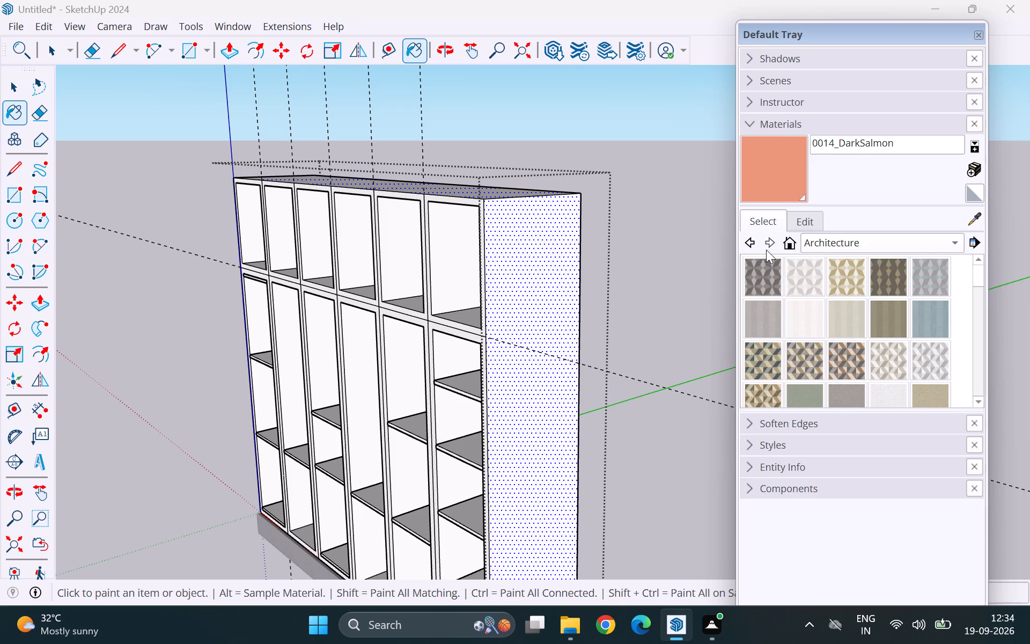
click(753, 242)
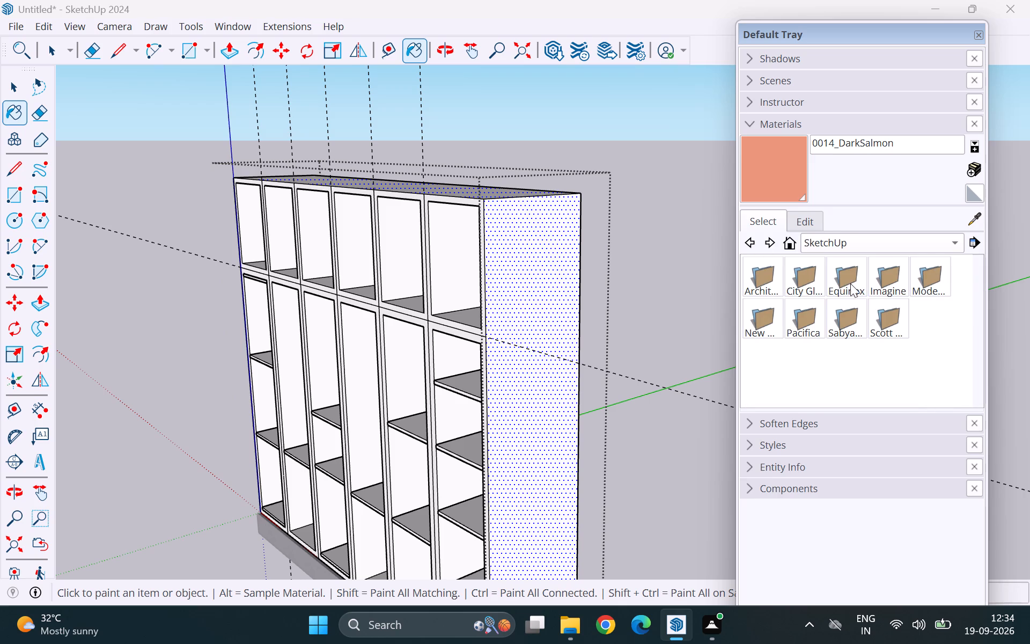
click(897, 287)
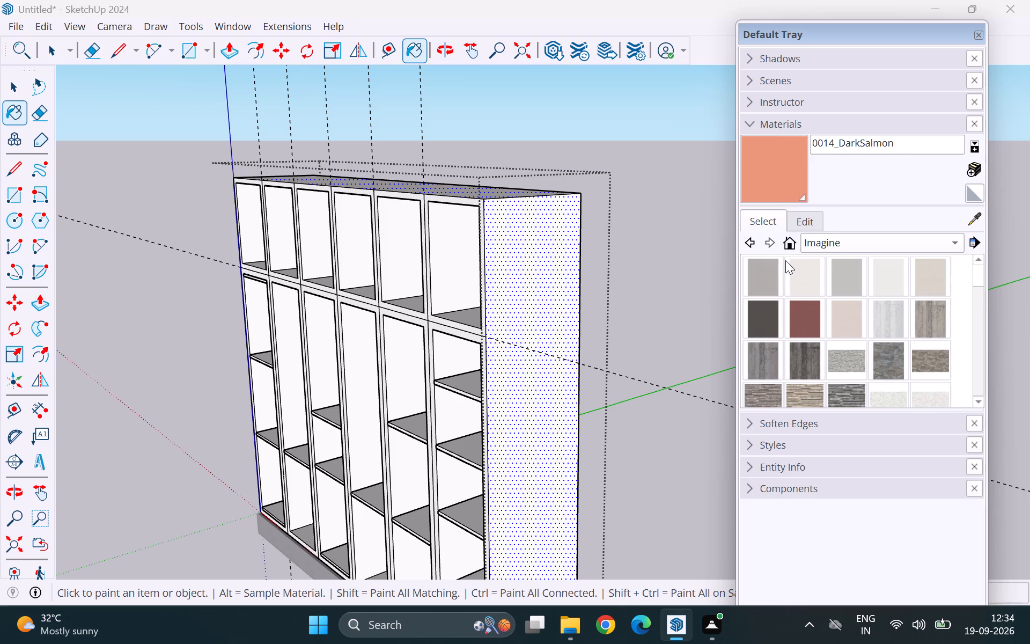
click(746, 241)
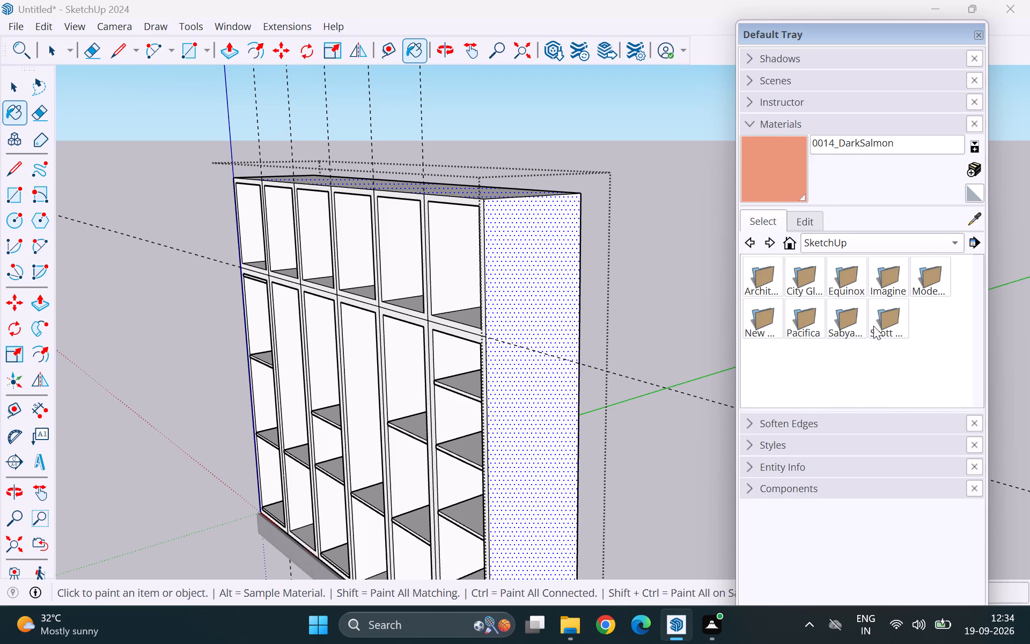
click(886, 320)
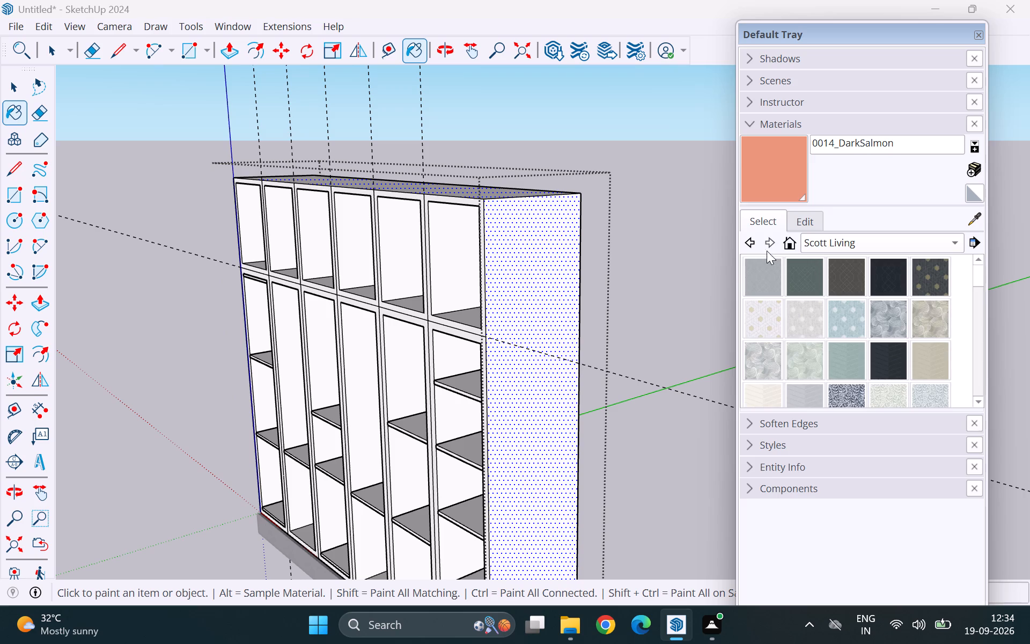
click(749, 242)
click(767, 320)
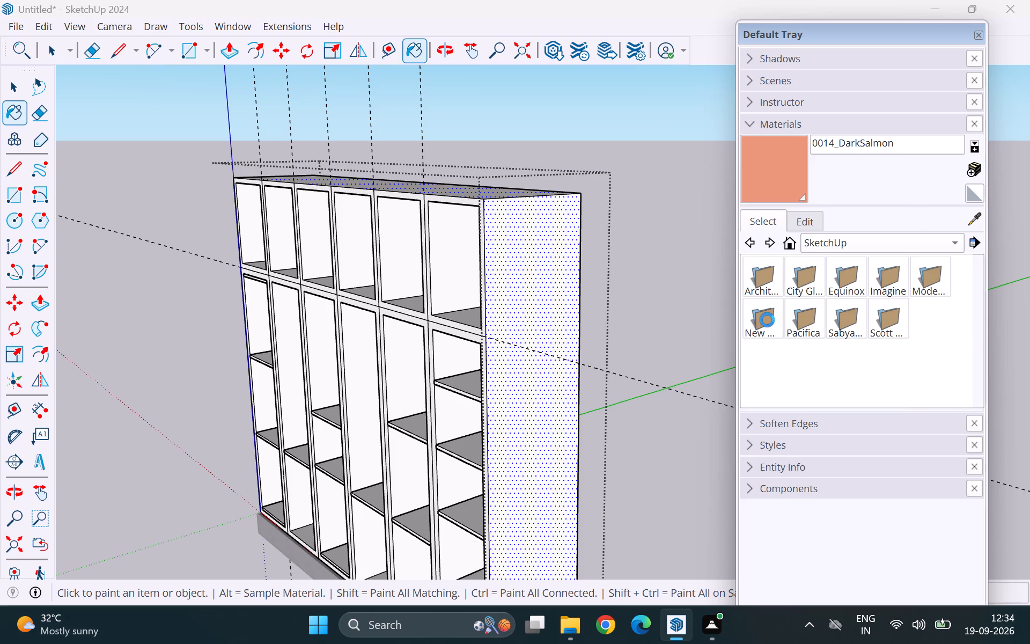
click(754, 240)
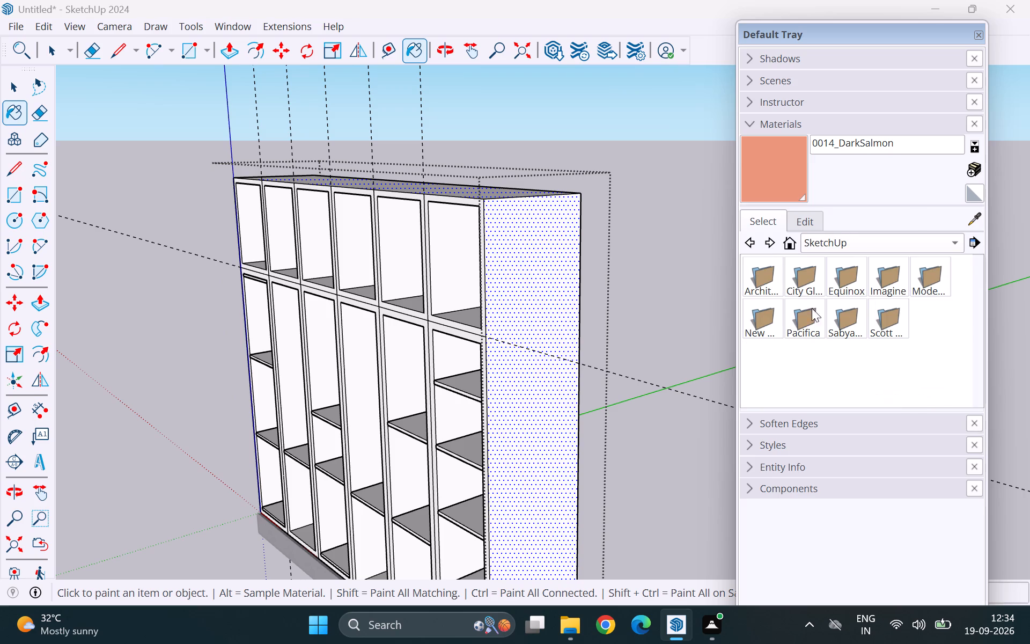
click(812, 314)
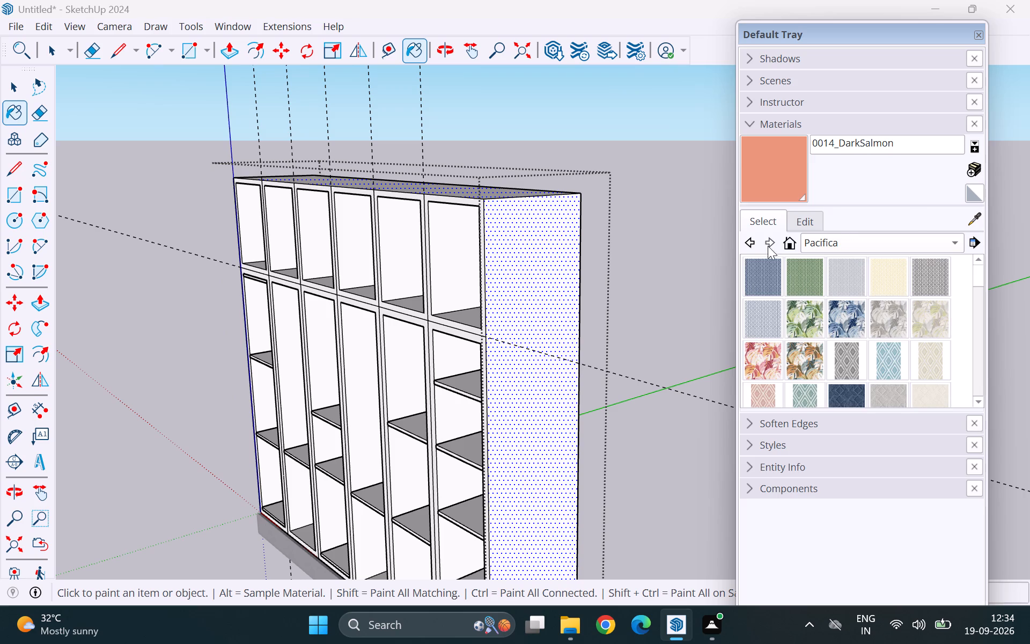
click(753, 241)
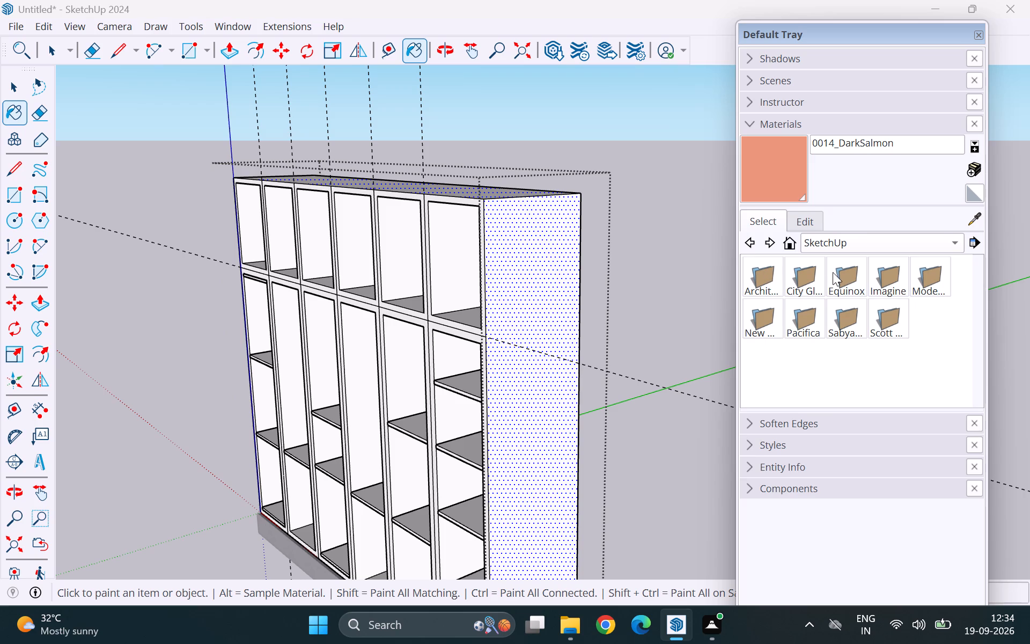
click(847, 239)
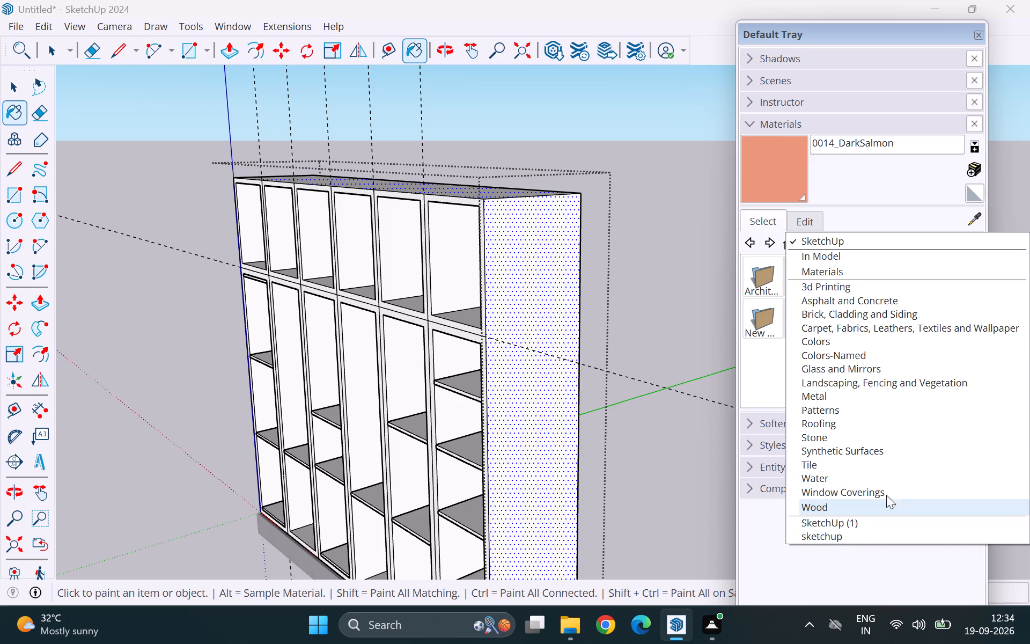
click(766, 384)
scroll(766, 384, down, 2)
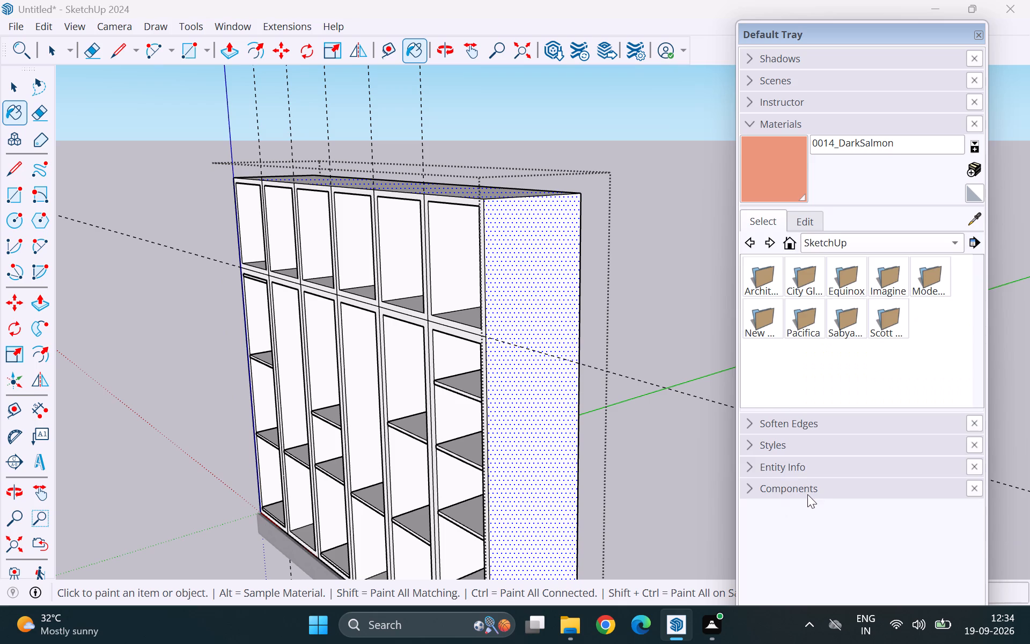
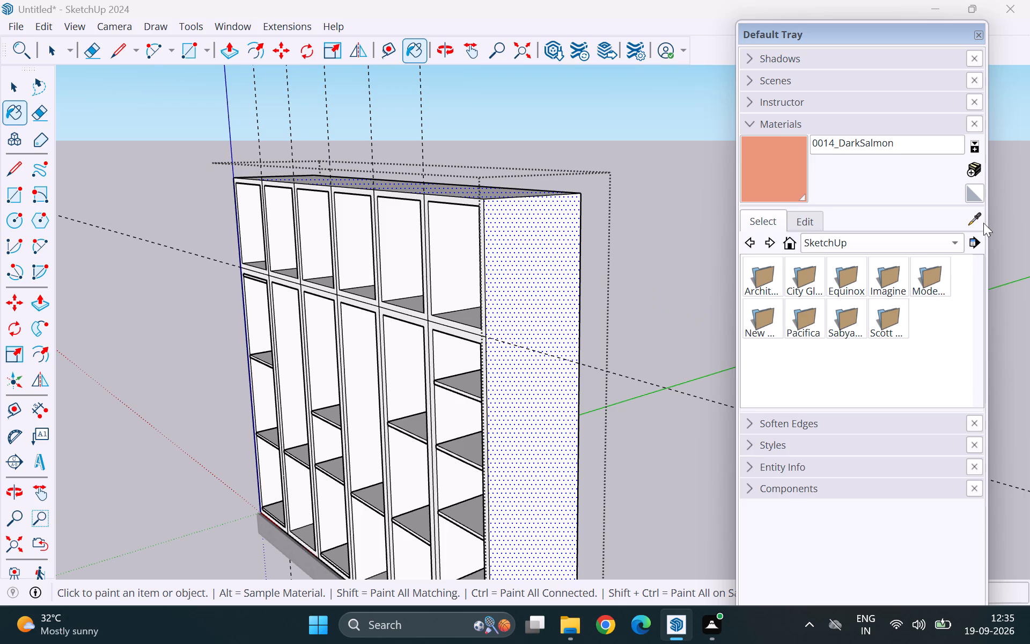
Switch to File Explorer and look through the Others and final plugins sketchup 2024 folders.
key(space)
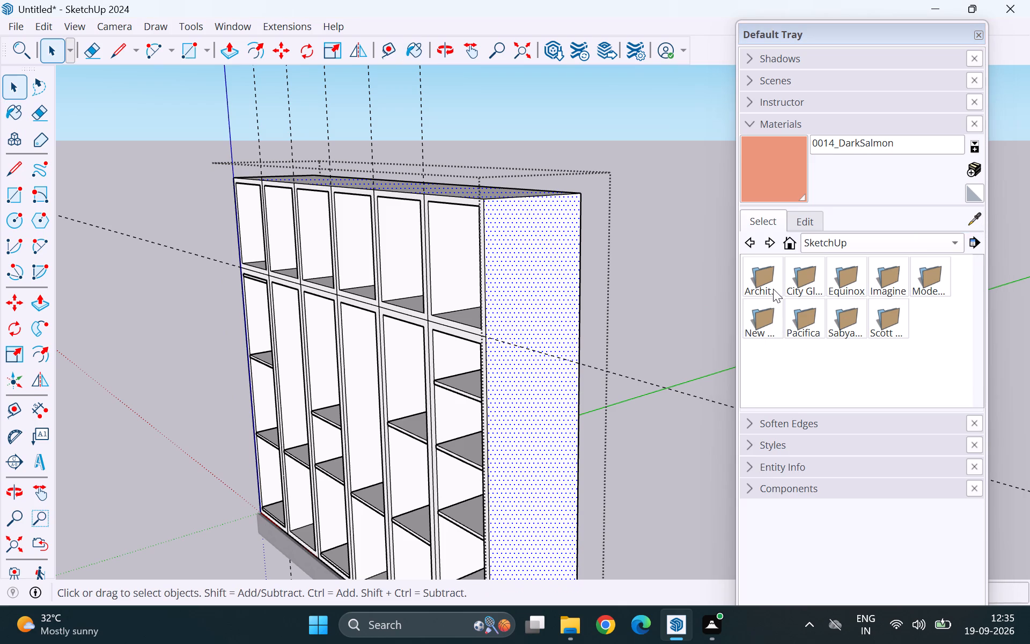
click(565, 635)
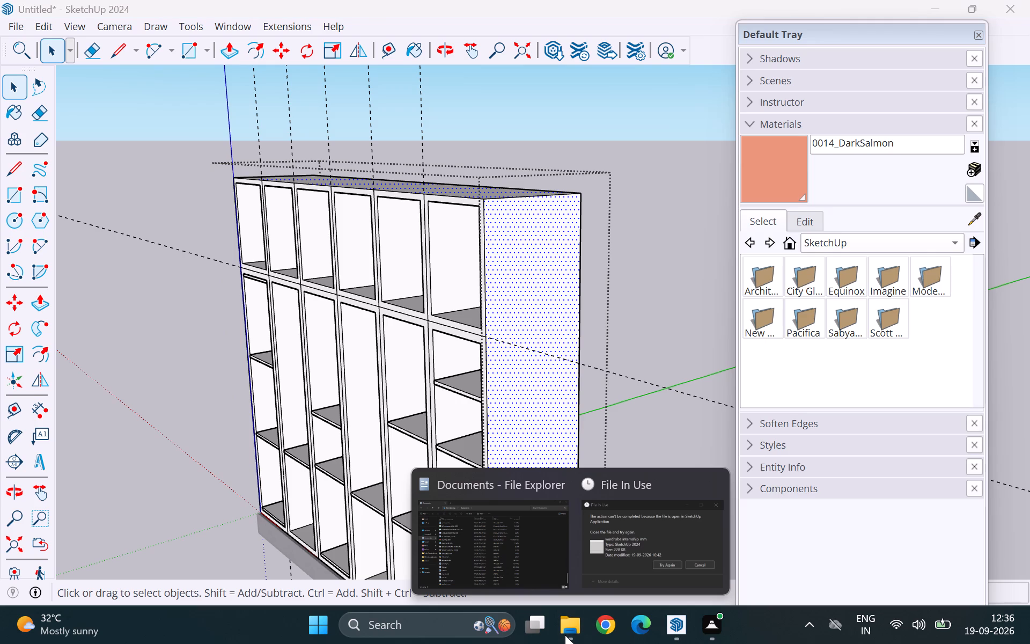
double_click(570, 623)
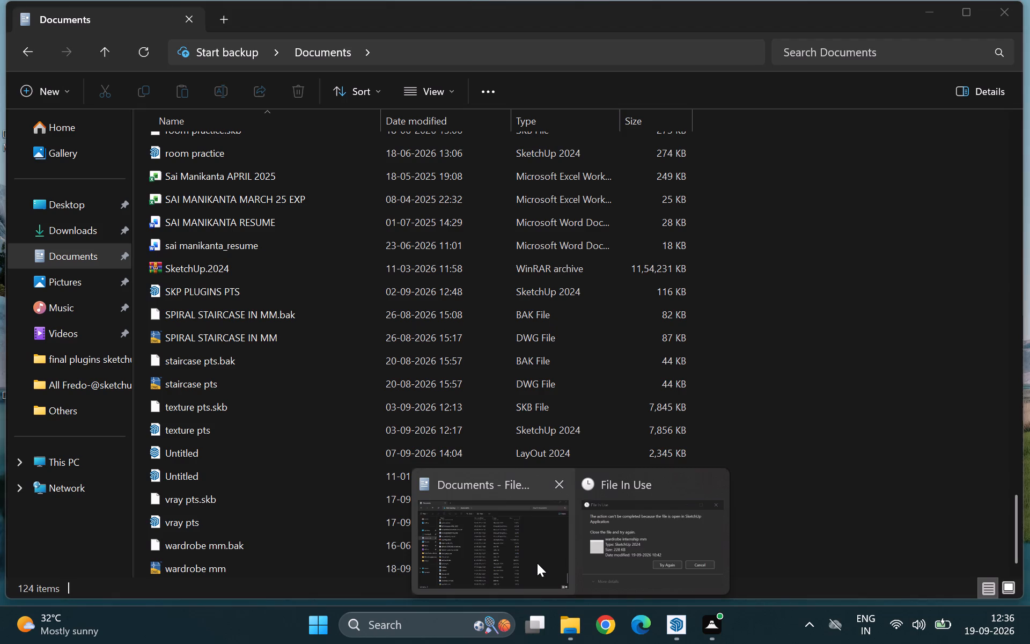
click(537, 563)
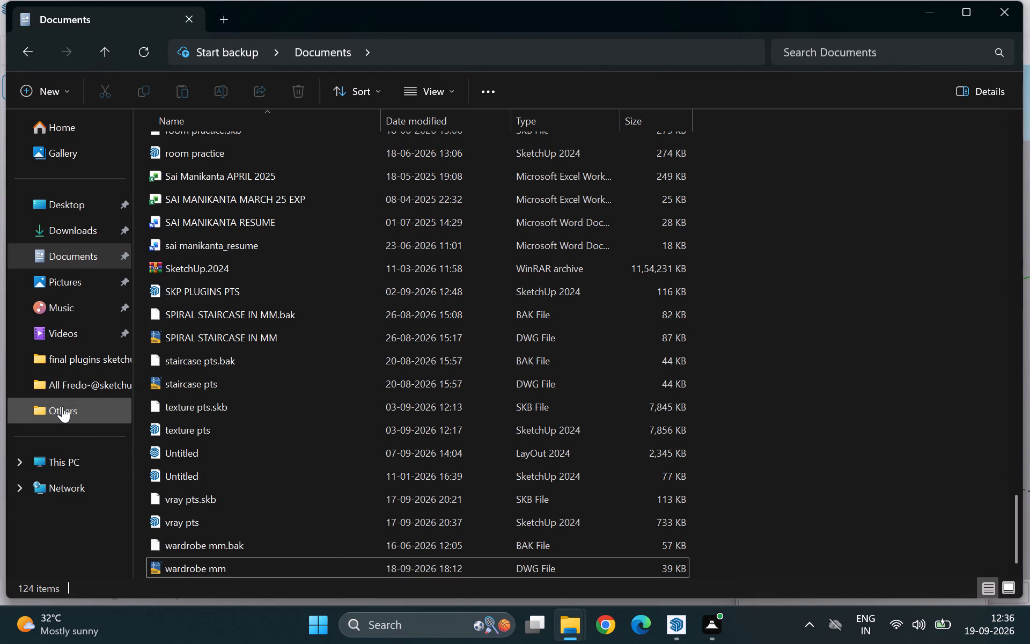
click(62, 406)
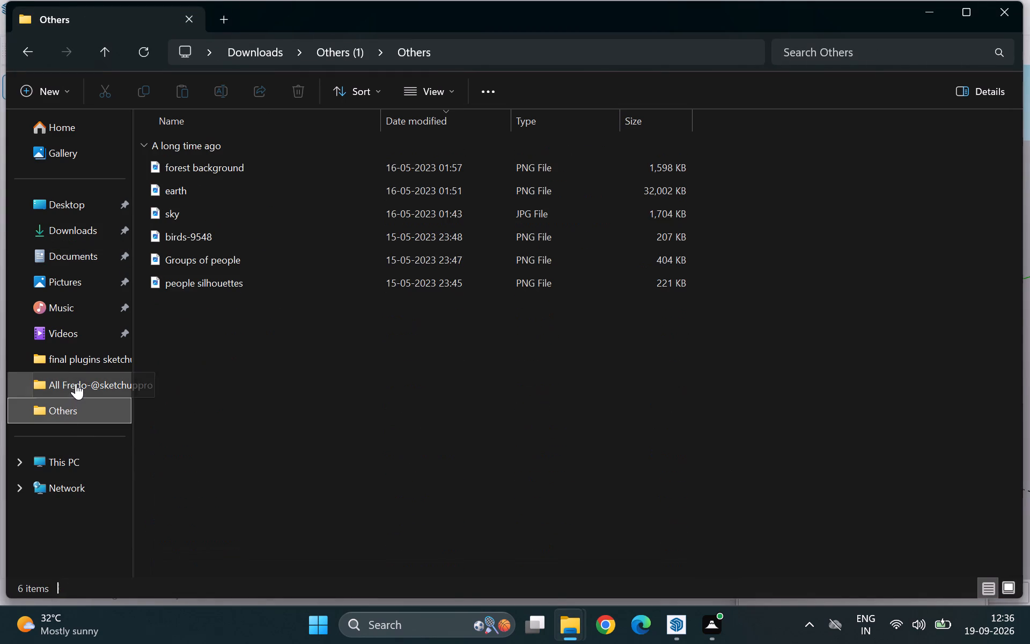
click(88, 365)
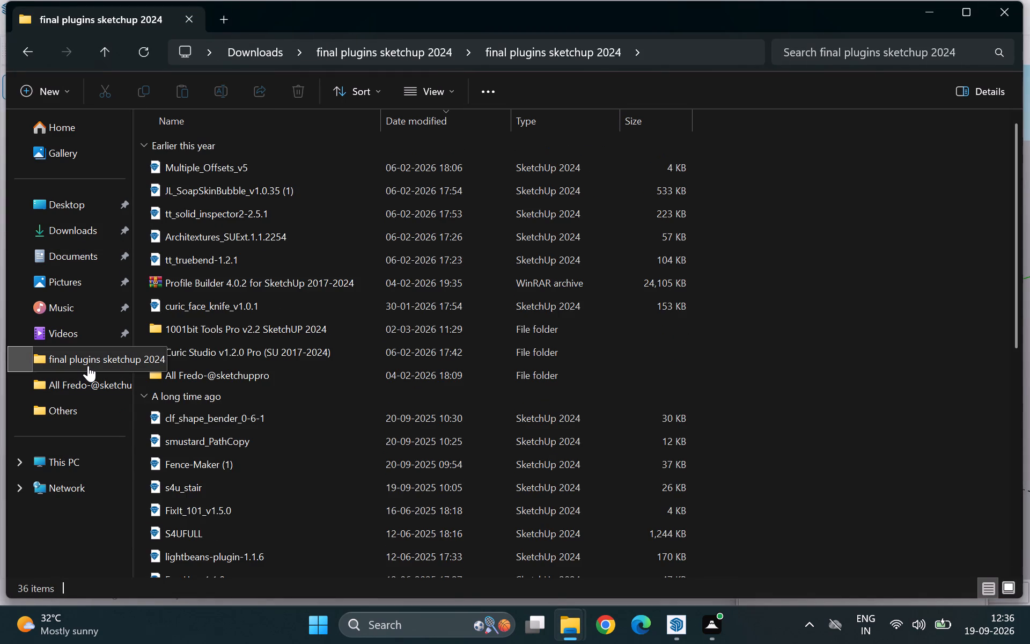
scroll(257, 471, down, 2)
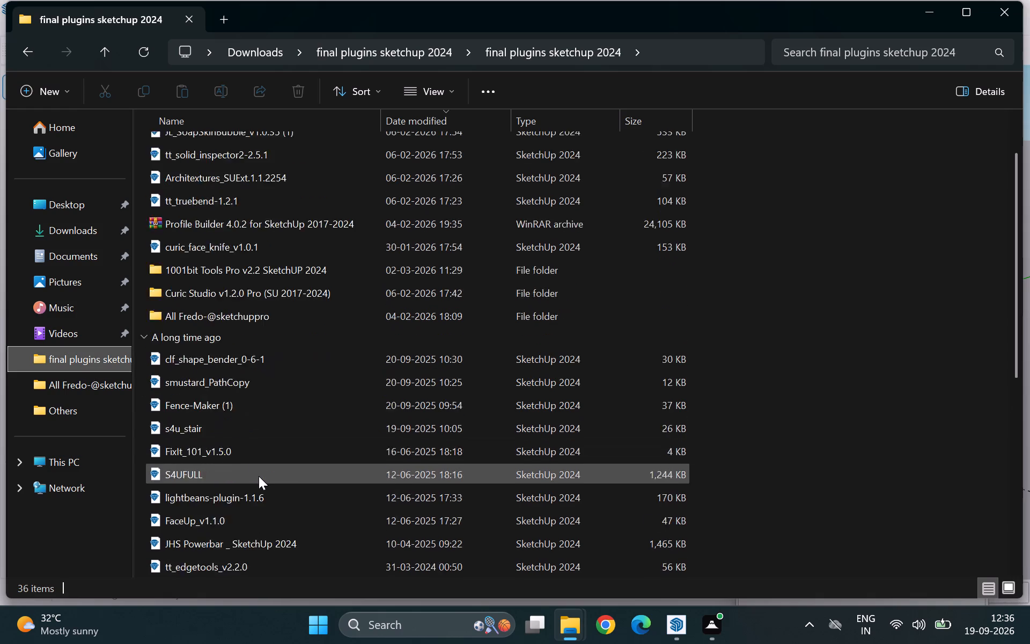
scroll(259, 476, down, 10)
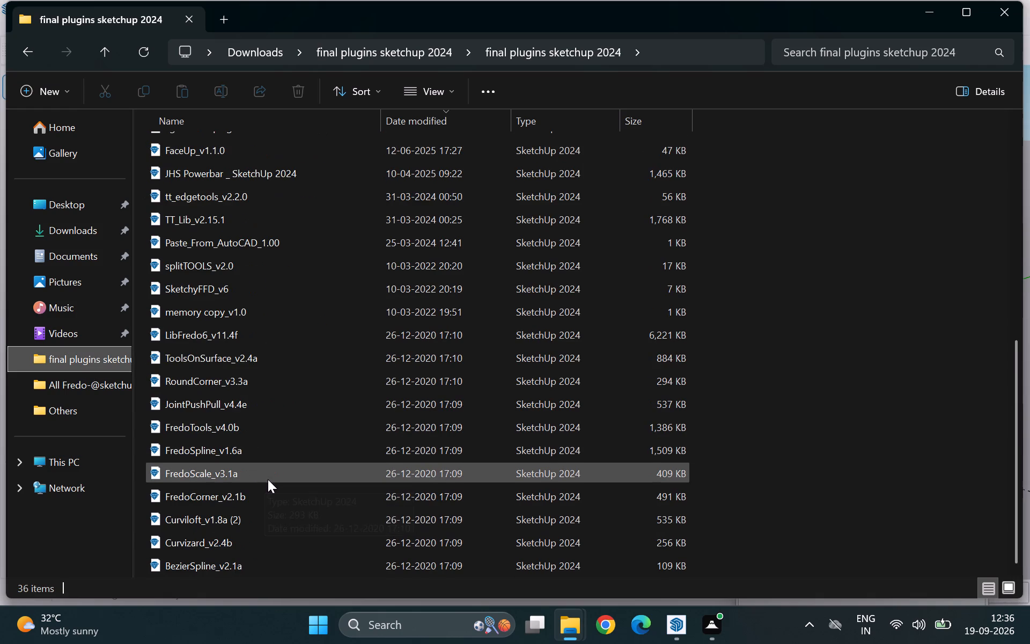
scroll(270, 477, down, 4)
Examine the nested sketchup 2023 folder inside Downloads, returning to Downloads when done.
click(83, 230)
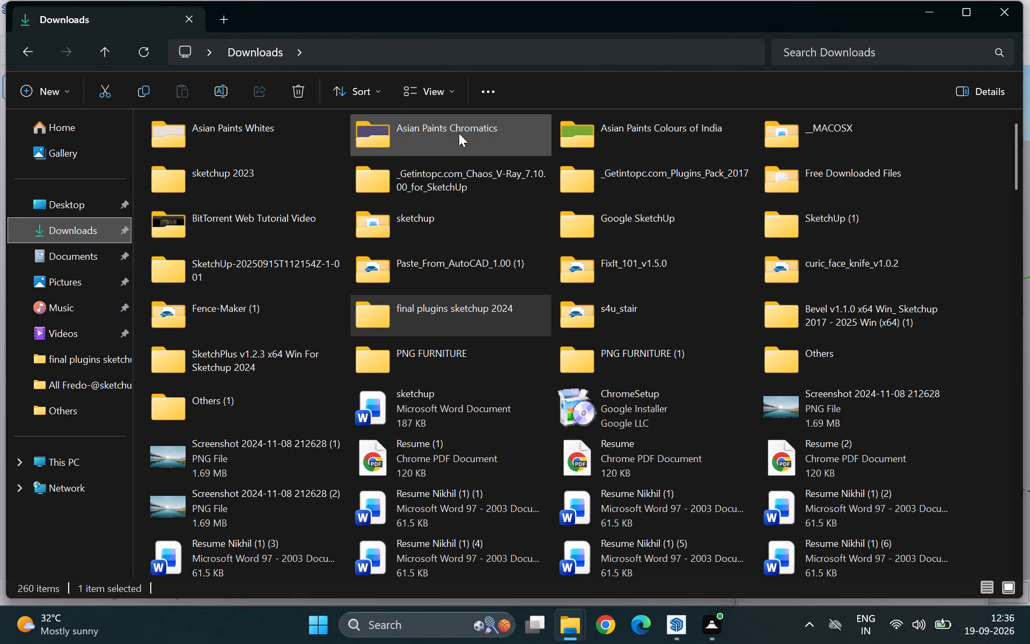
double_click(216, 173)
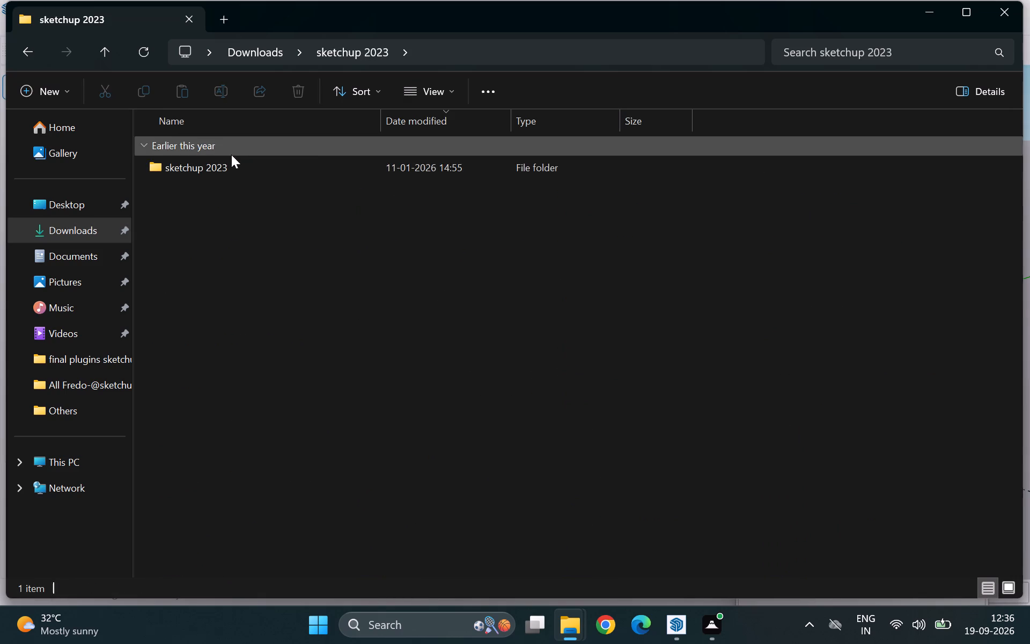
double_click(229, 164)
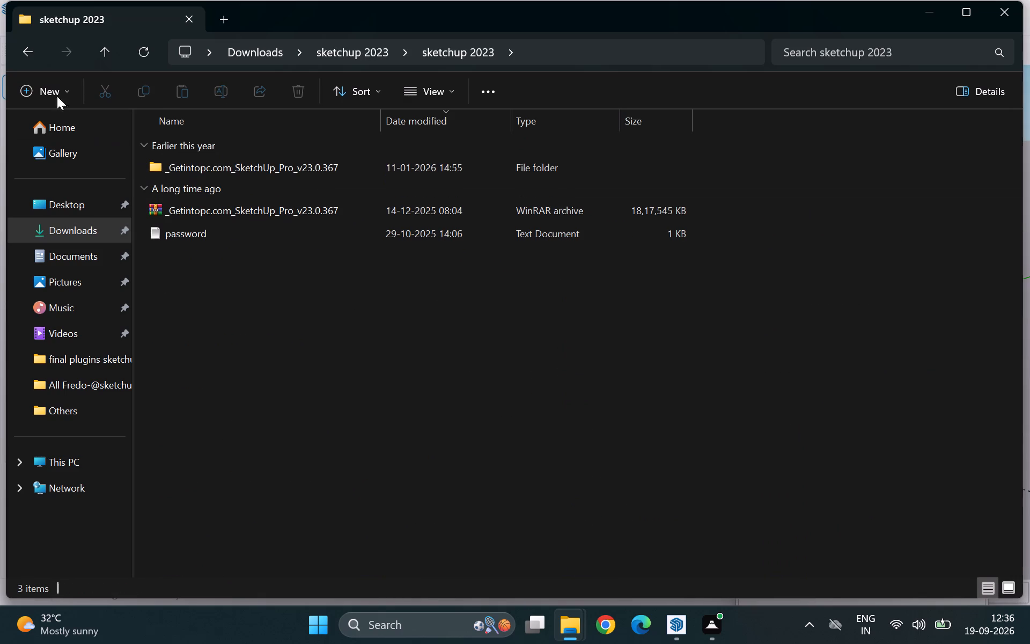
click(106, 50)
click(106, 50)
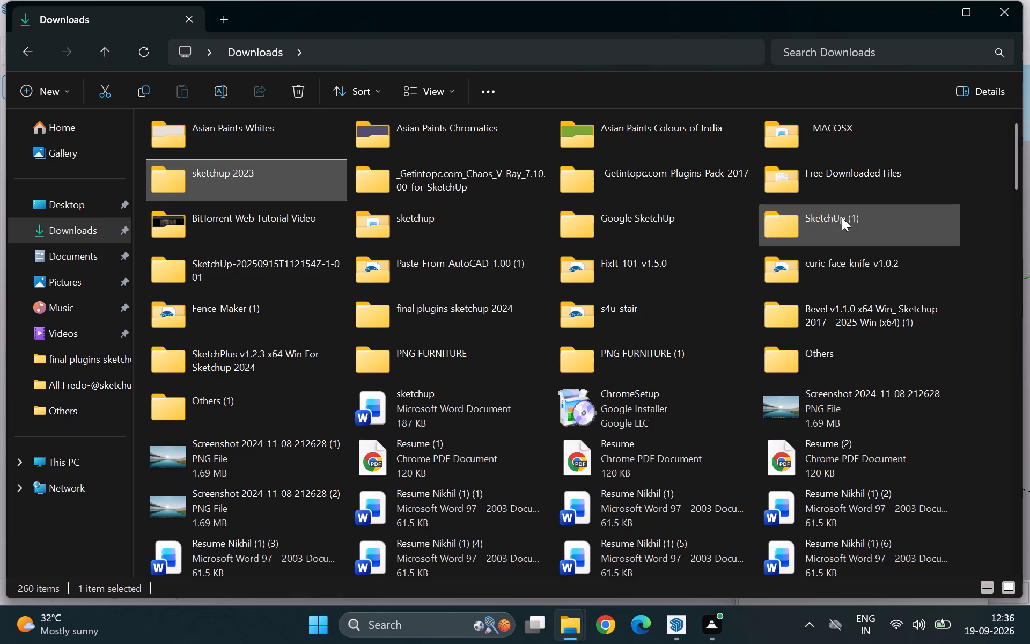
Browse the Asian Paints material files in the nested Google SketchUp folder, returning to Downloads when done.
click(605, 224)
double_click(605, 224)
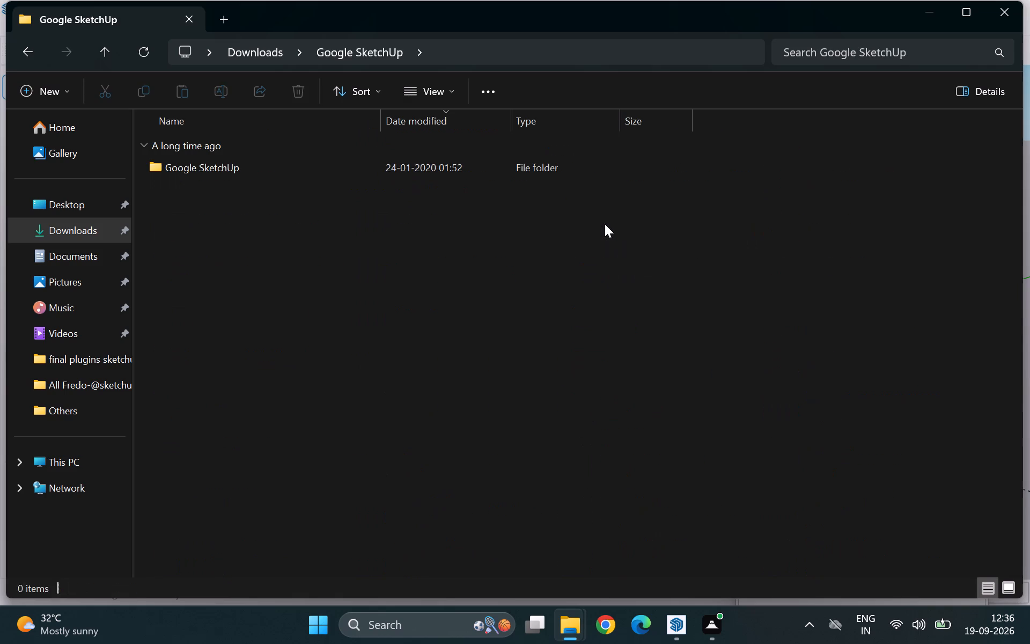
double_click(237, 164)
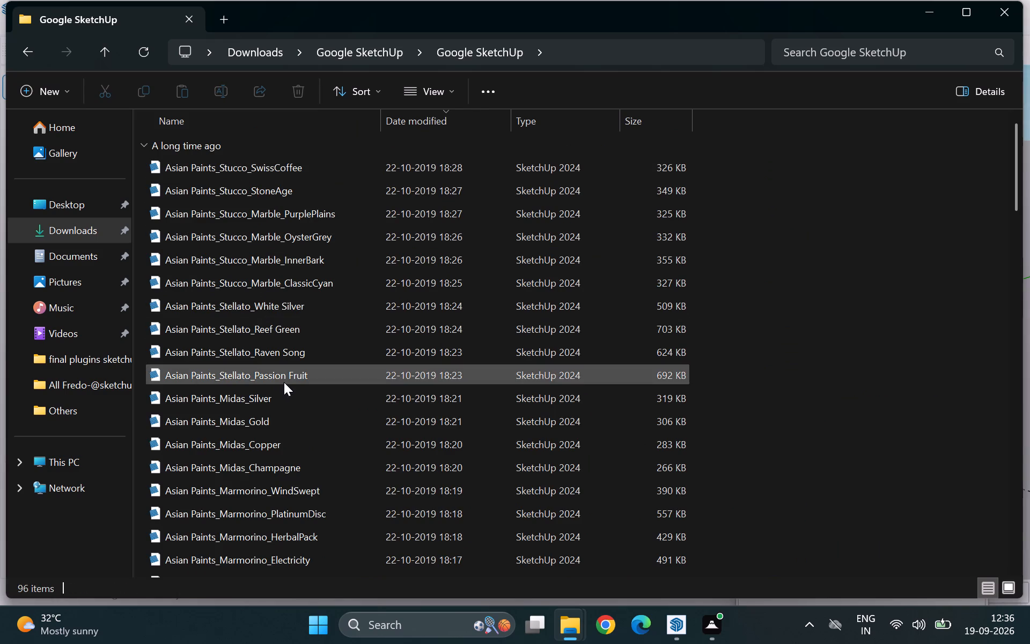
scroll(306, 399, down, 8)
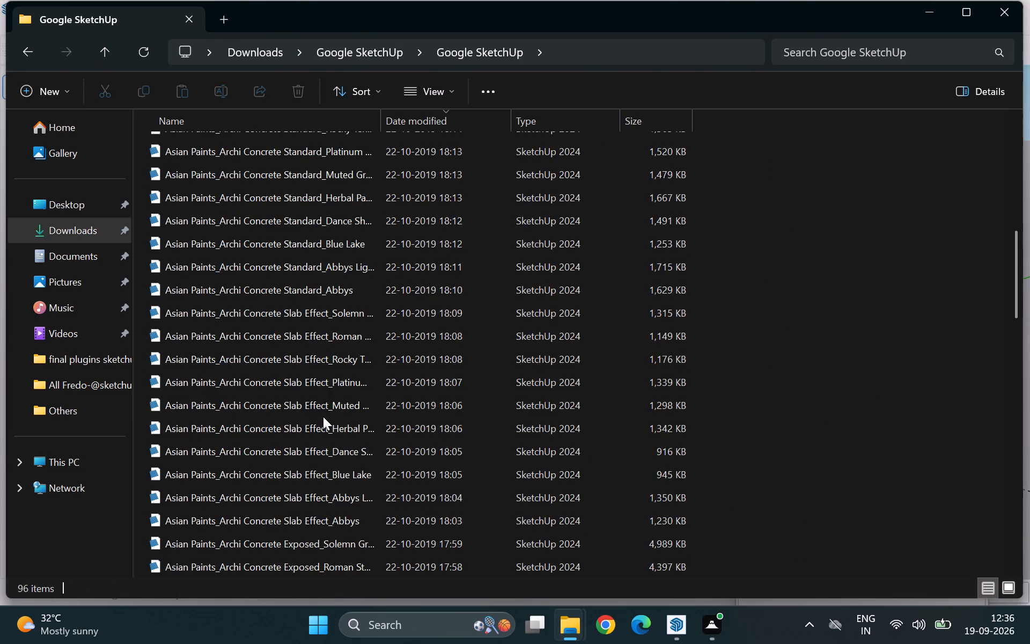
scroll(323, 415, down, 13)
scroll(150, 169, up, 4)
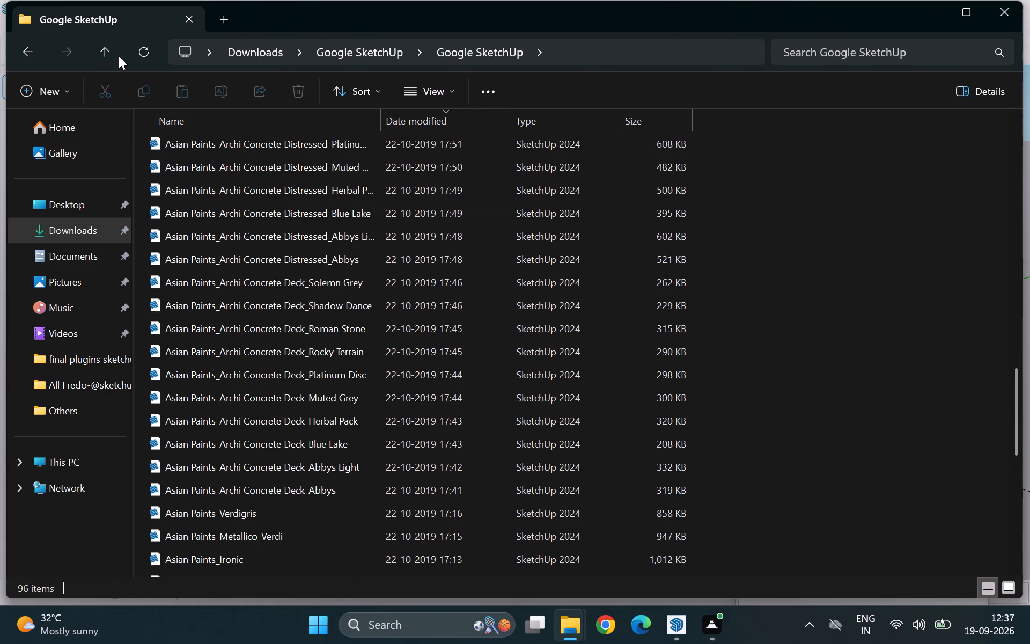
click(108, 53)
click(108, 53)
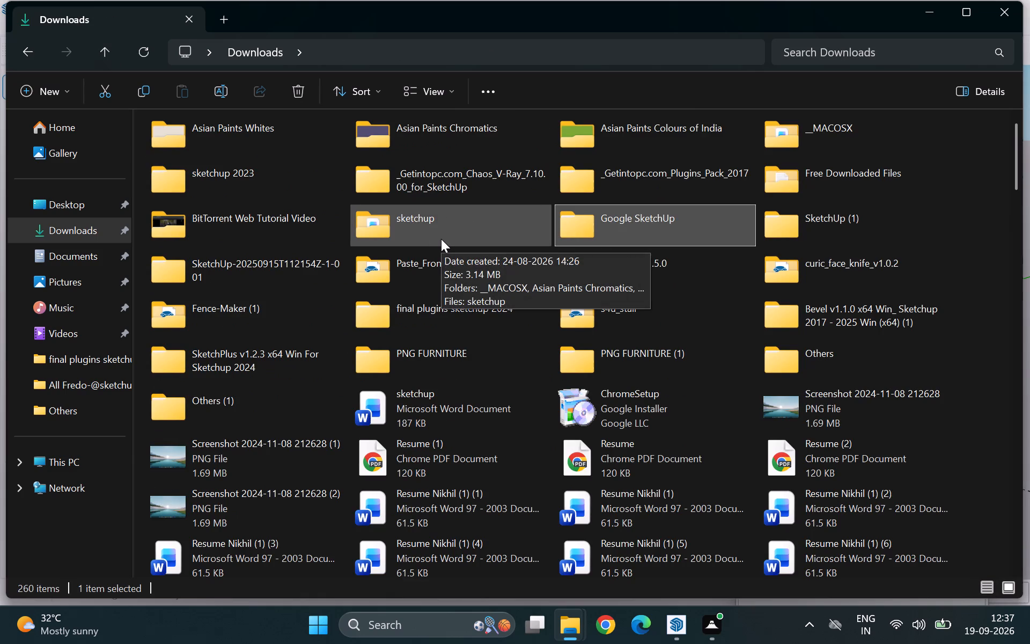
Examine the material files in the SketchUp folder inside SketchUp-20250915T112154Z-1-001, returning to Downloads when done.
click(436, 218)
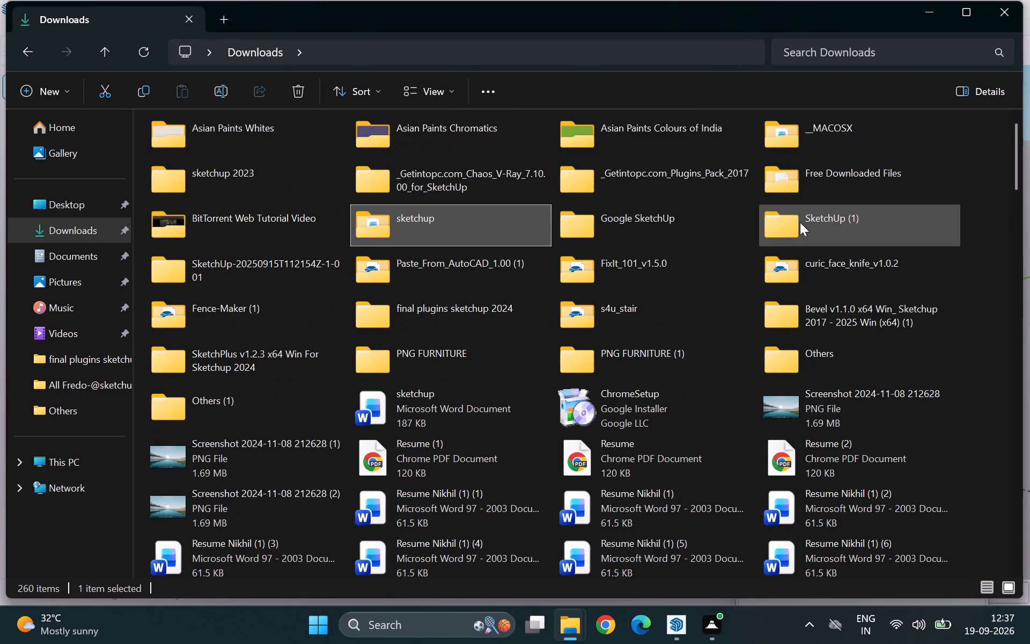
click(800, 222)
click(651, 223)
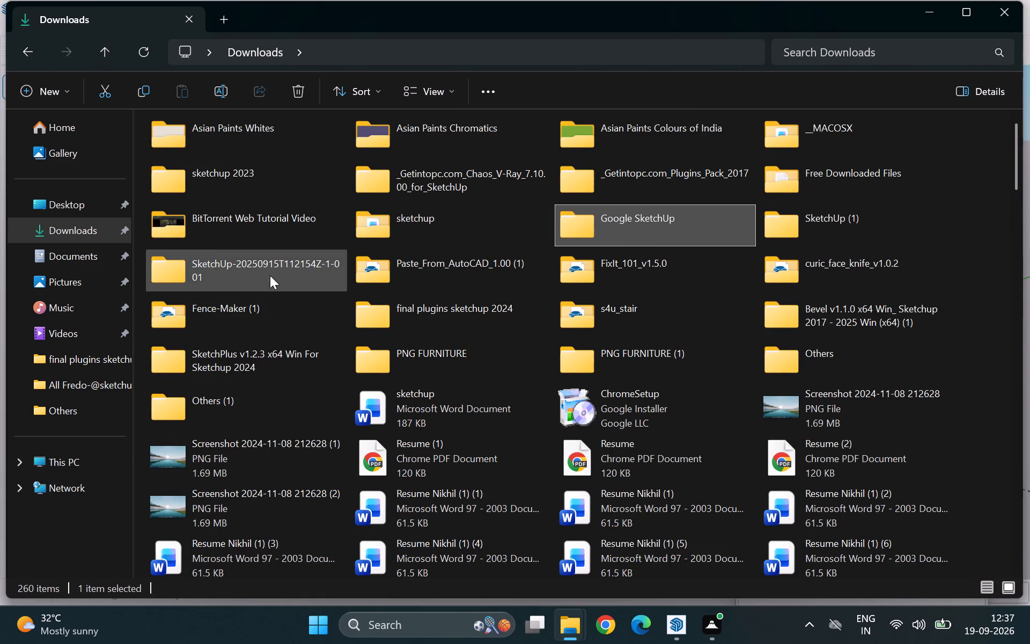
double_click(229, 266)
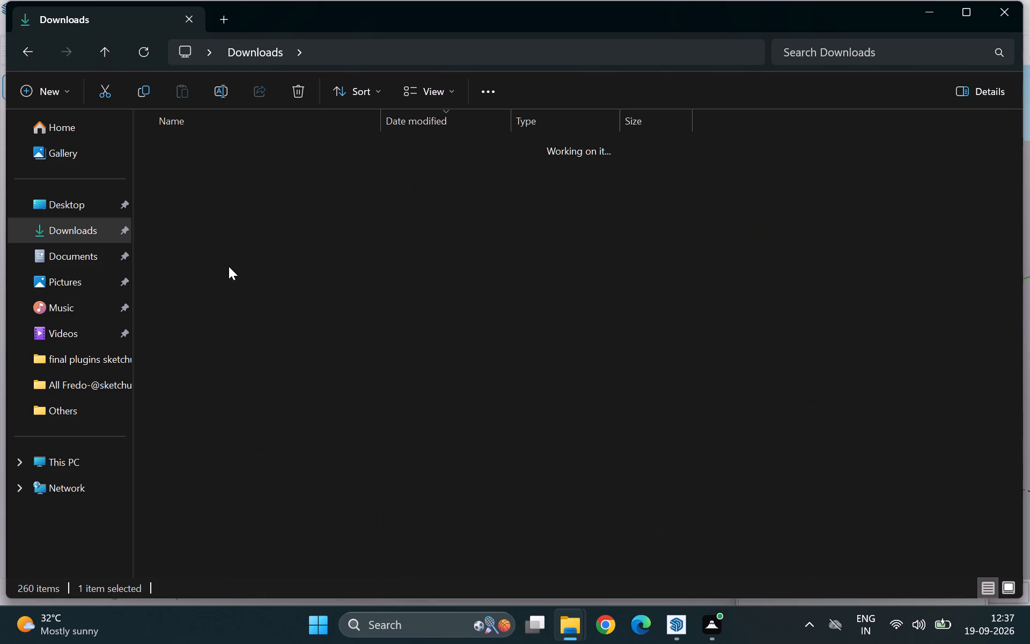
double_click(208, 172)
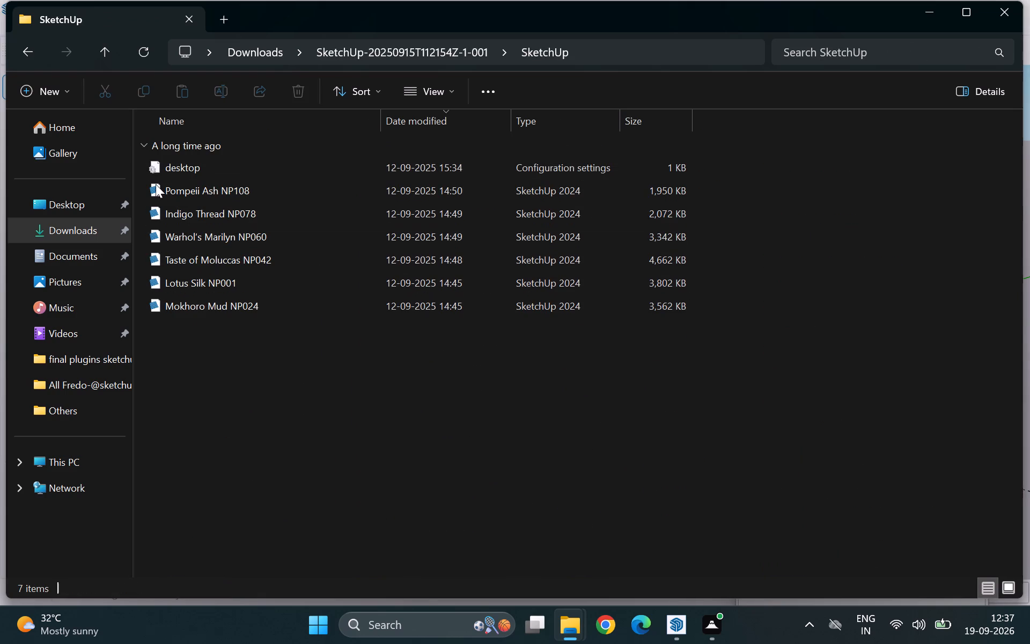
click(108, 53)
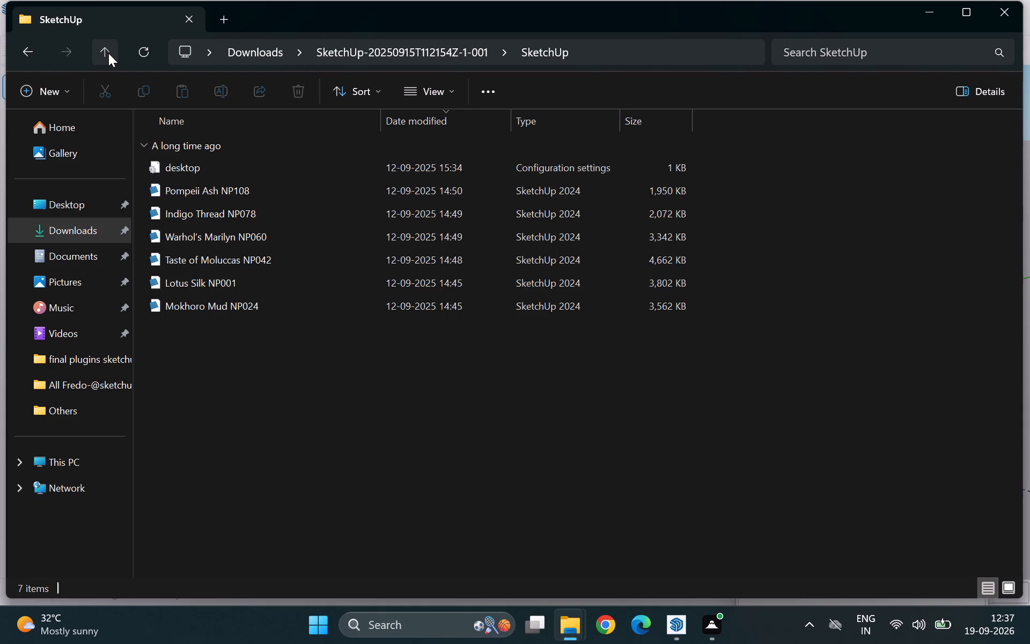
click(108, 53)
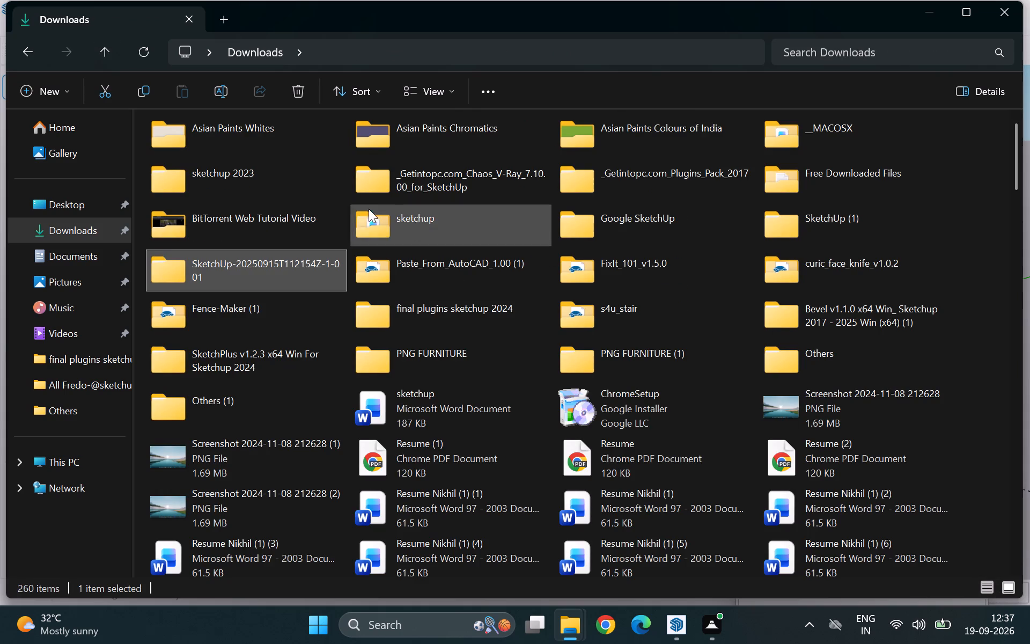
Examine the sketchup 2023 subfolders down to SketchUp_Pro_v23.0.367, return to Downloads, and dismiss the security notification.
double_click(266, 174)
double_click(266, 174)
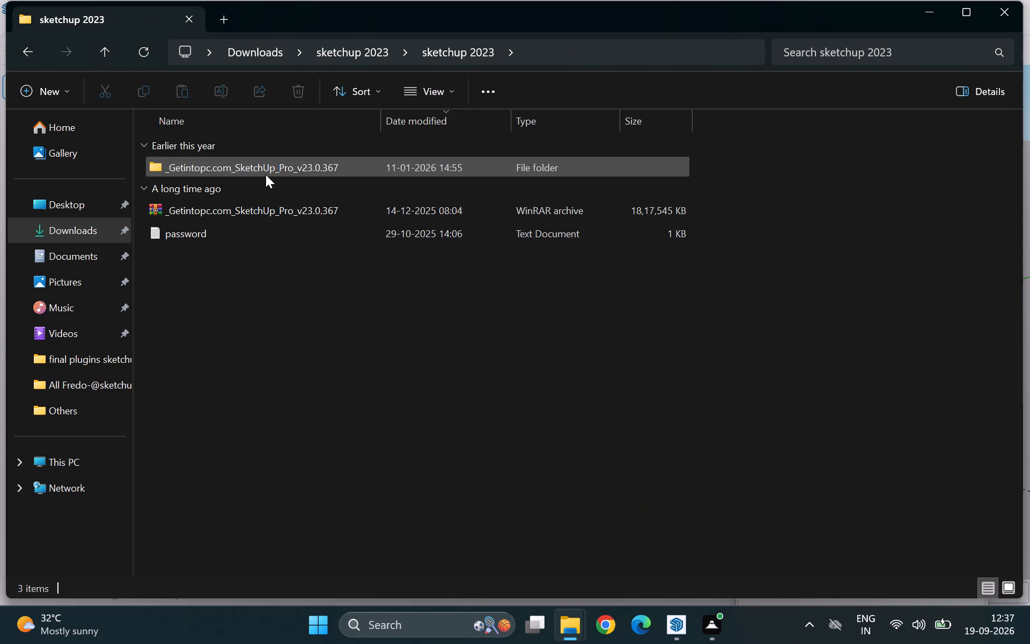
double_click(266, 174)
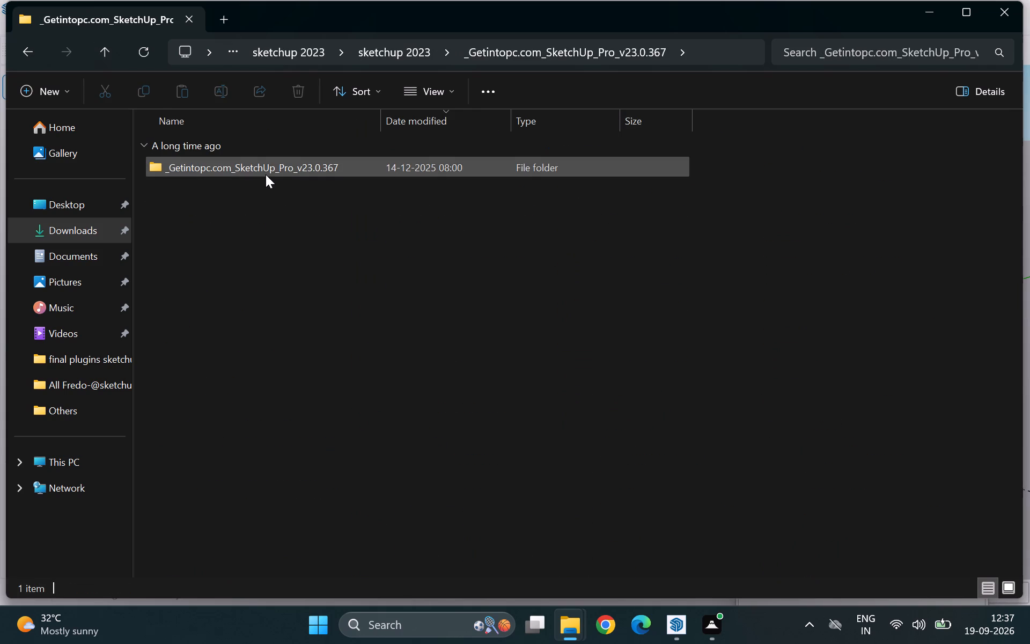
double_click(266, 174)
double_click(267, 173)
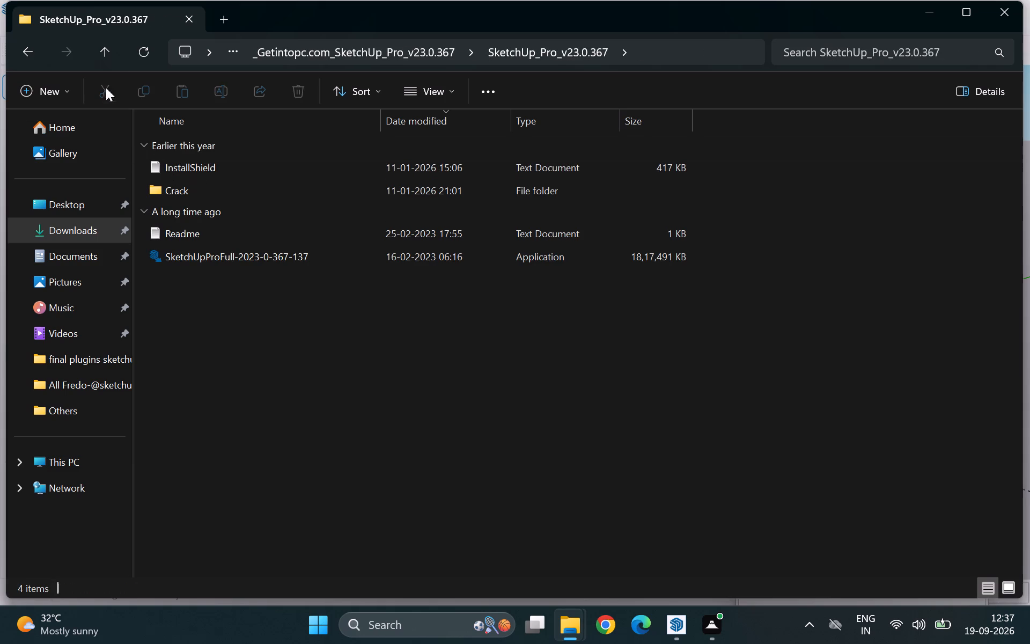
triple_click(103, 51)
click(103, 51)
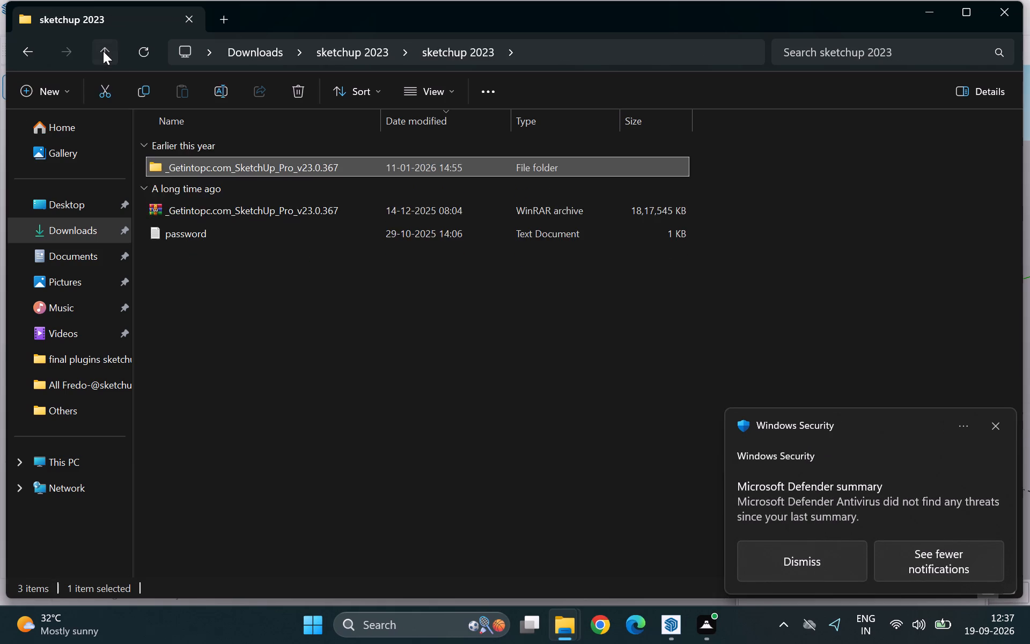
click(103, 51)
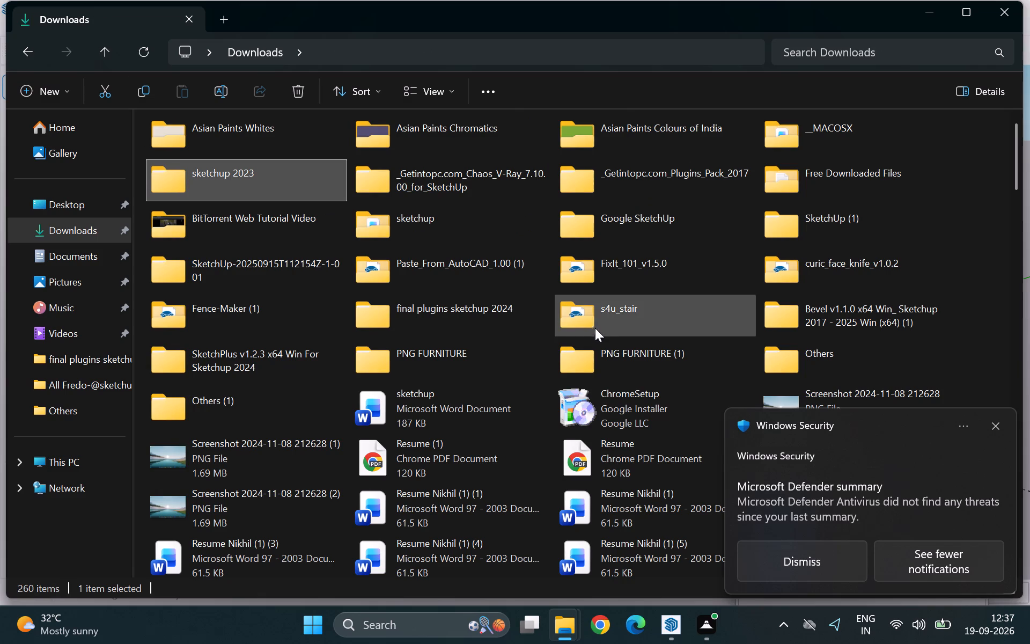
click(991, 426)
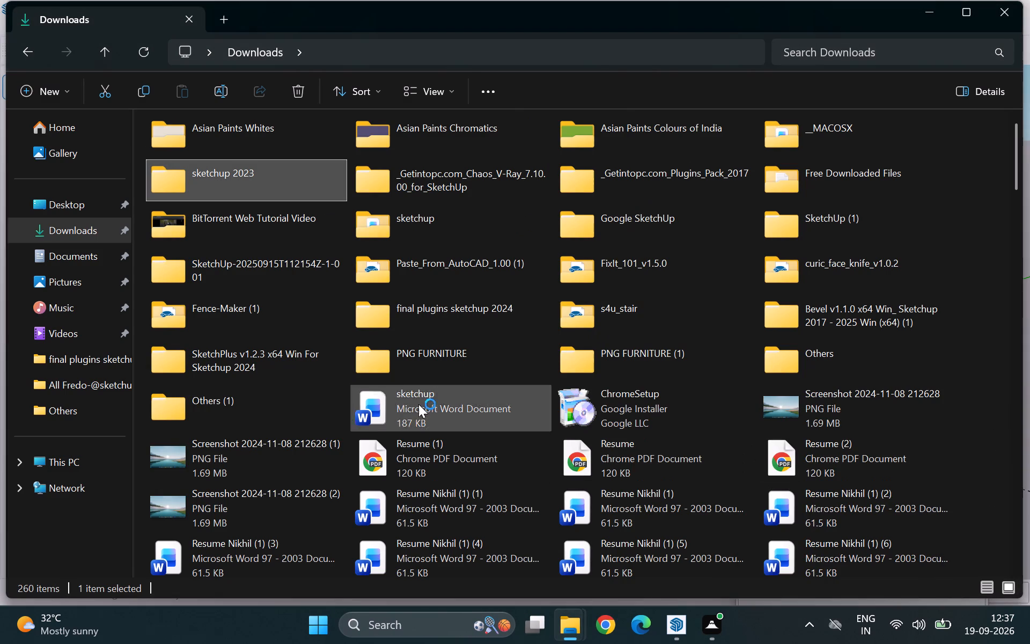
Look through Downloads for SketchUp material archives and examine the zipped Google SketchUp folder's contents, returning to Downloads when done.
right_click(604, 217)
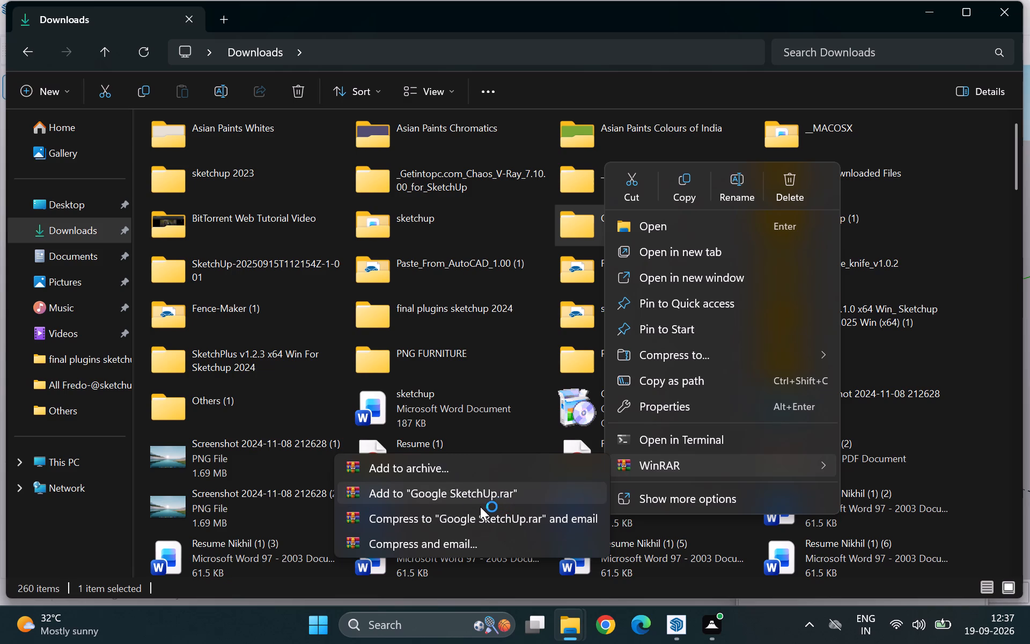
click(528, 408)
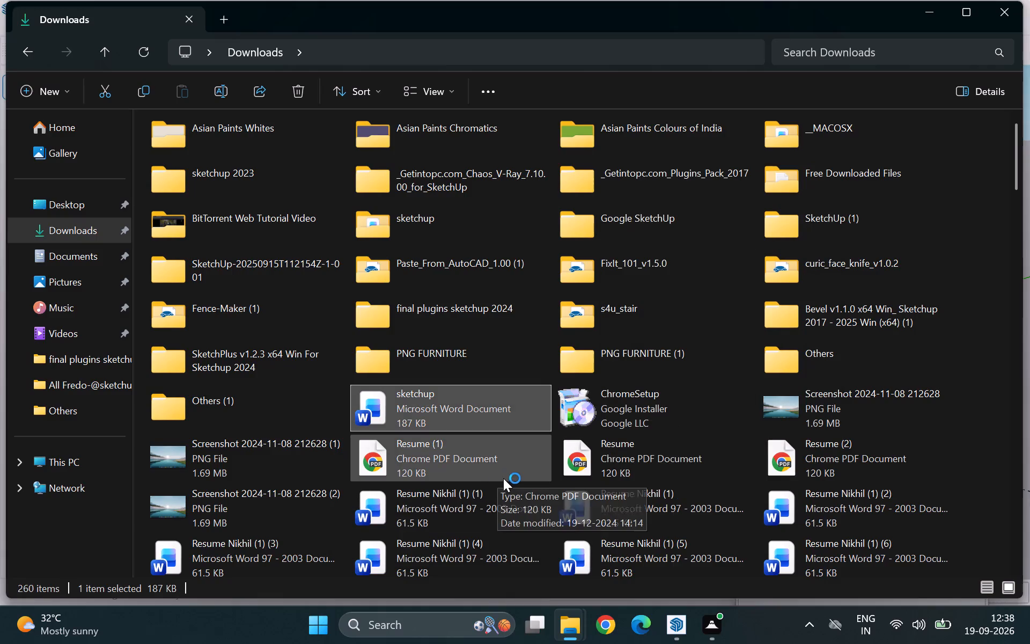
scroll(507, 472, down, 3)
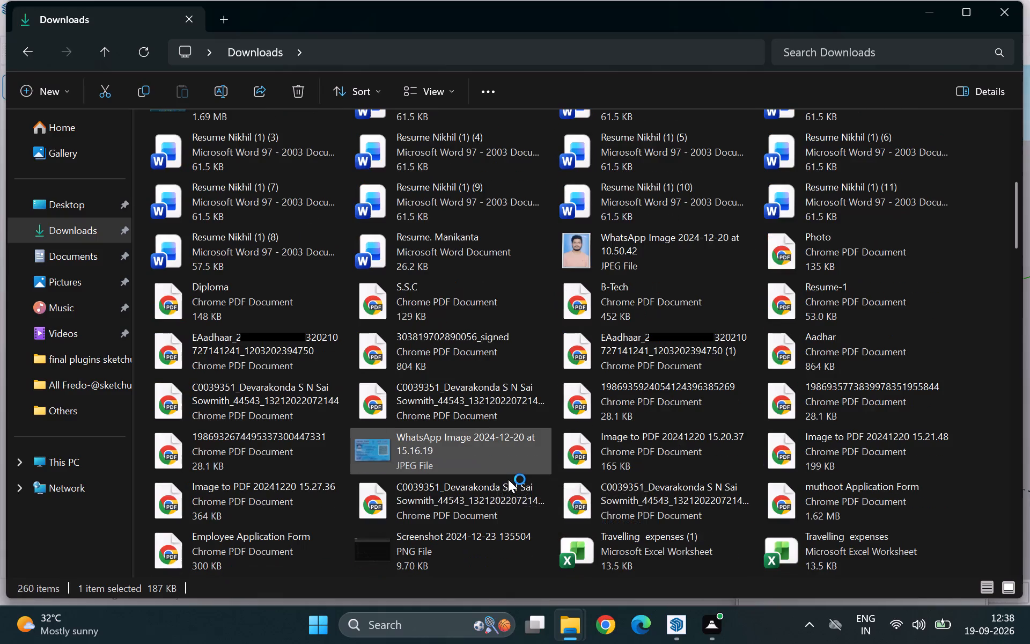
scroll(508, 473, down, 4)
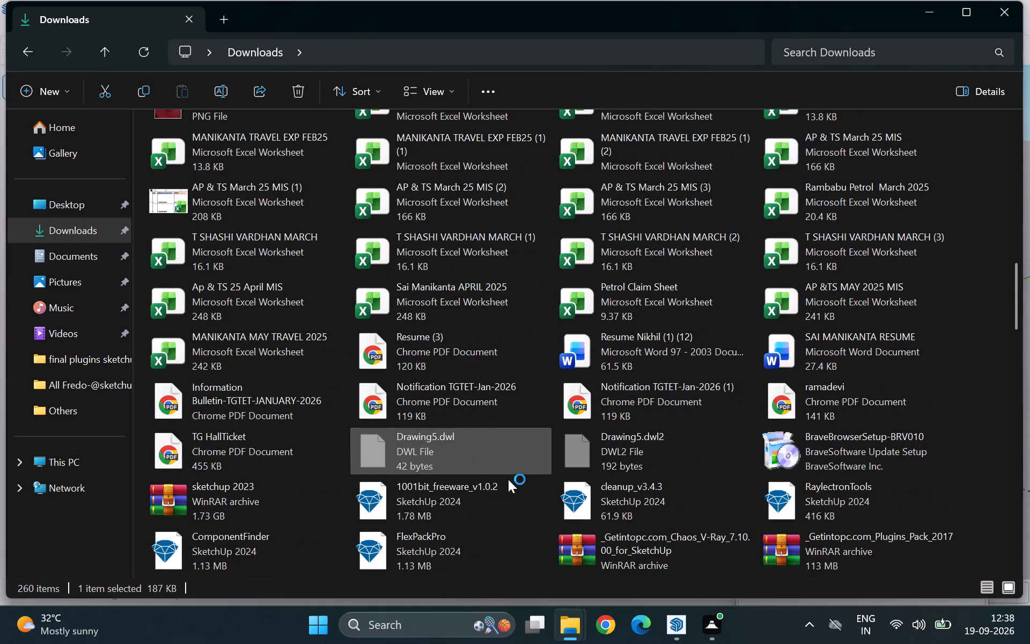
scroll(508, 473, down, 6)
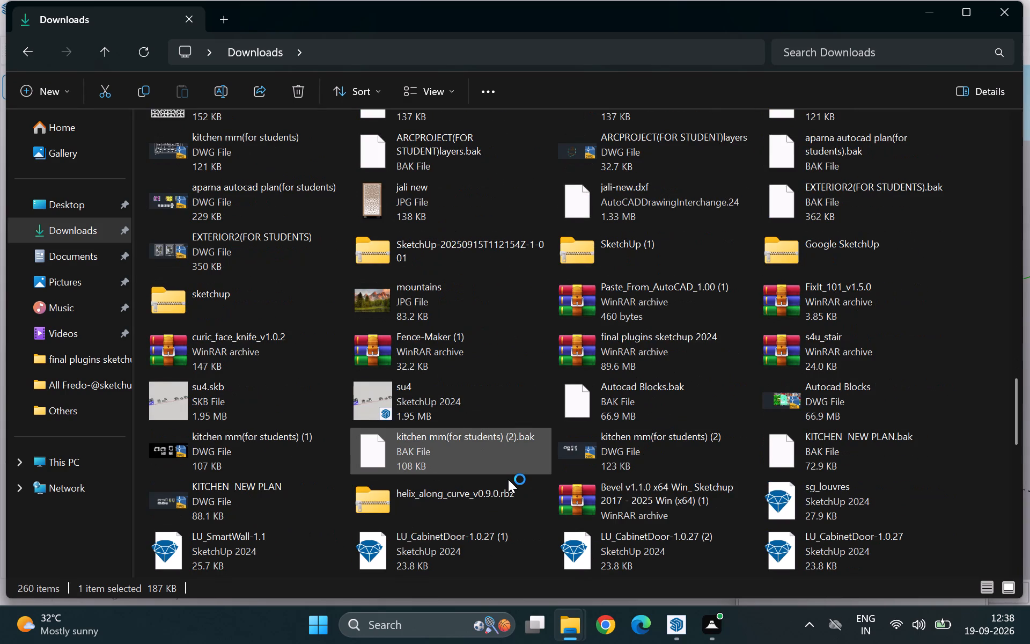
scroll(508, 473, down, 1)
scroll(508, 473, up, 1)
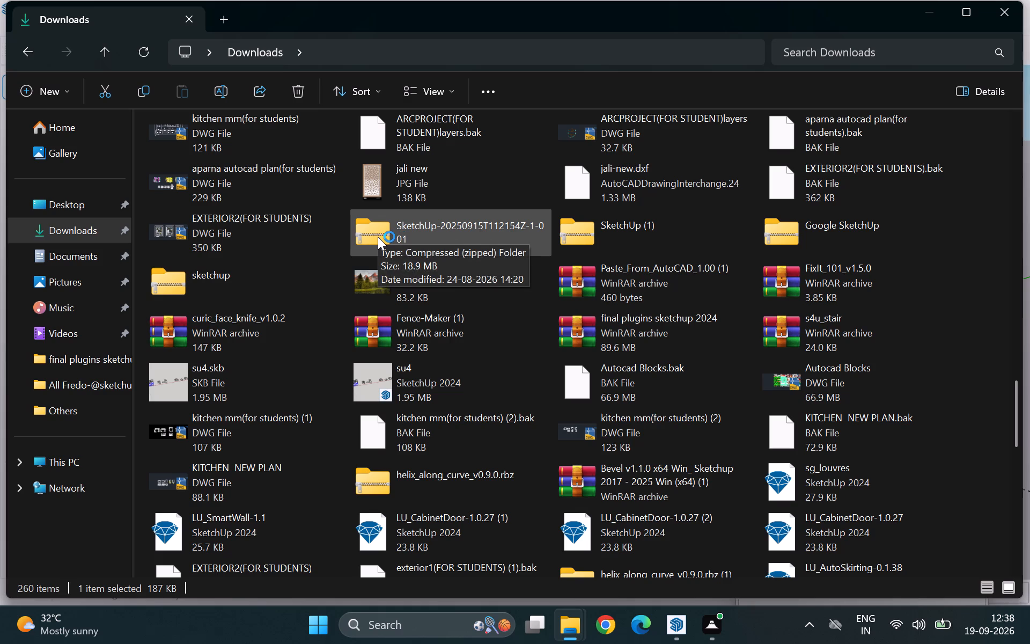
double_click(791, 235)
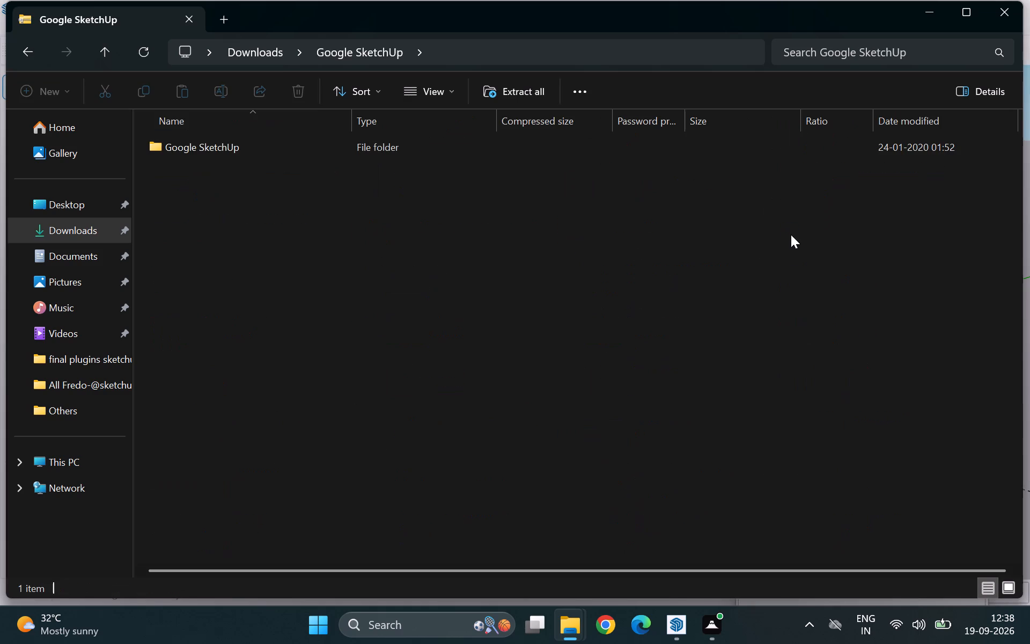
double_click(265, 149)
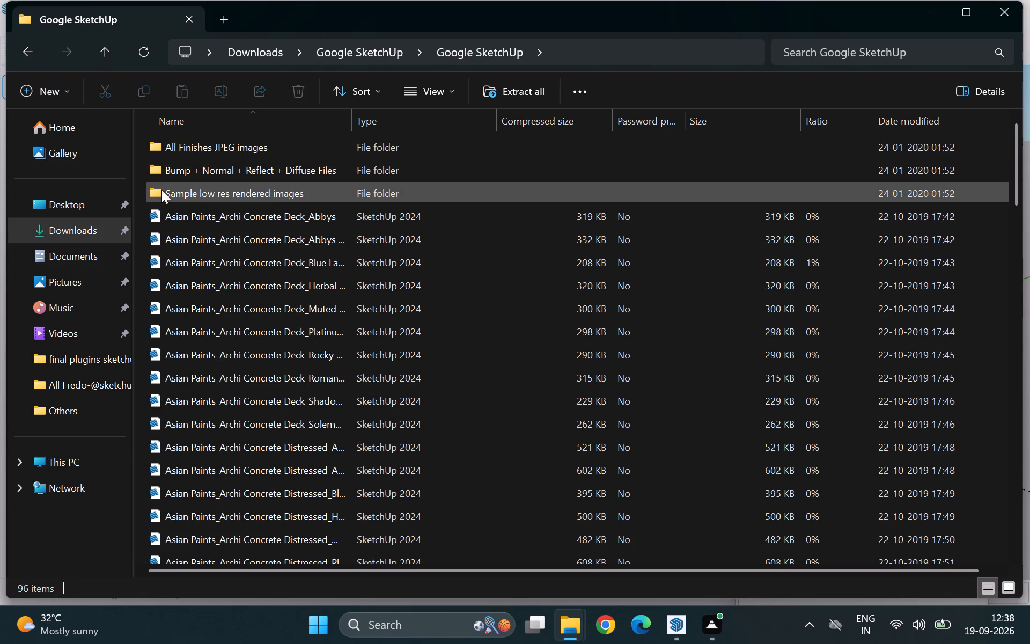
click(100, 50)
click(100, 50)
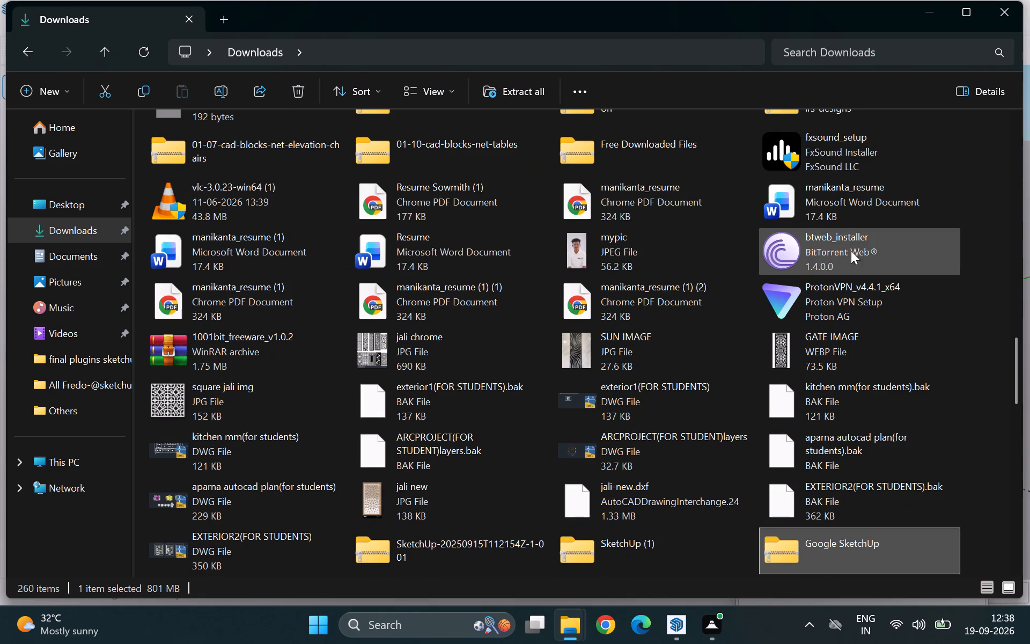
Extract the zipped Google SketchUp archive with WinRAR into the Google SketchUp folder, declining to replace any existing files.
scroll(823, 456, down, 1)
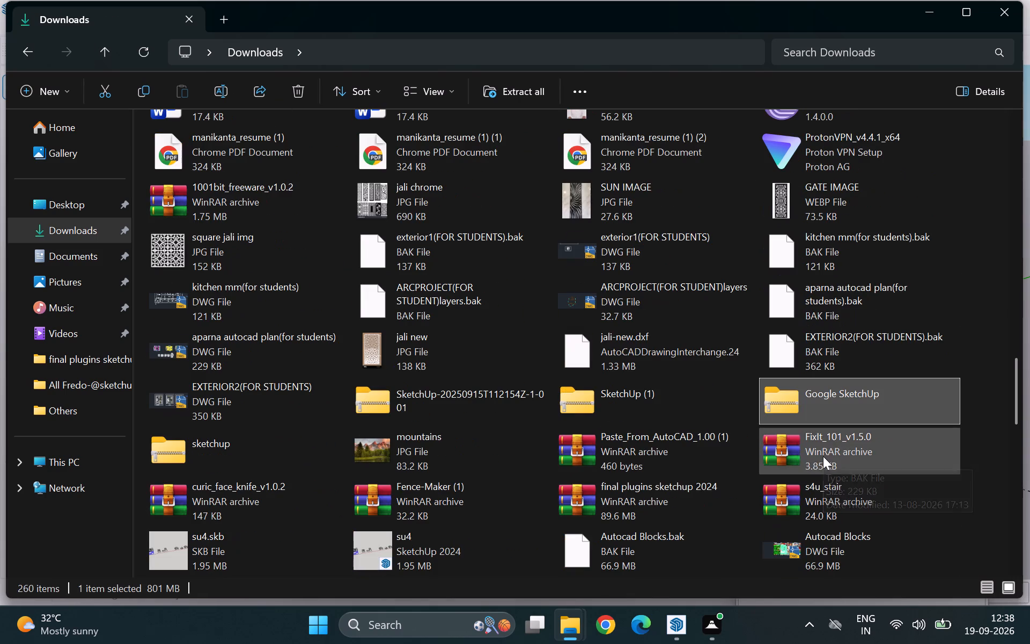
right_click(867, 404)
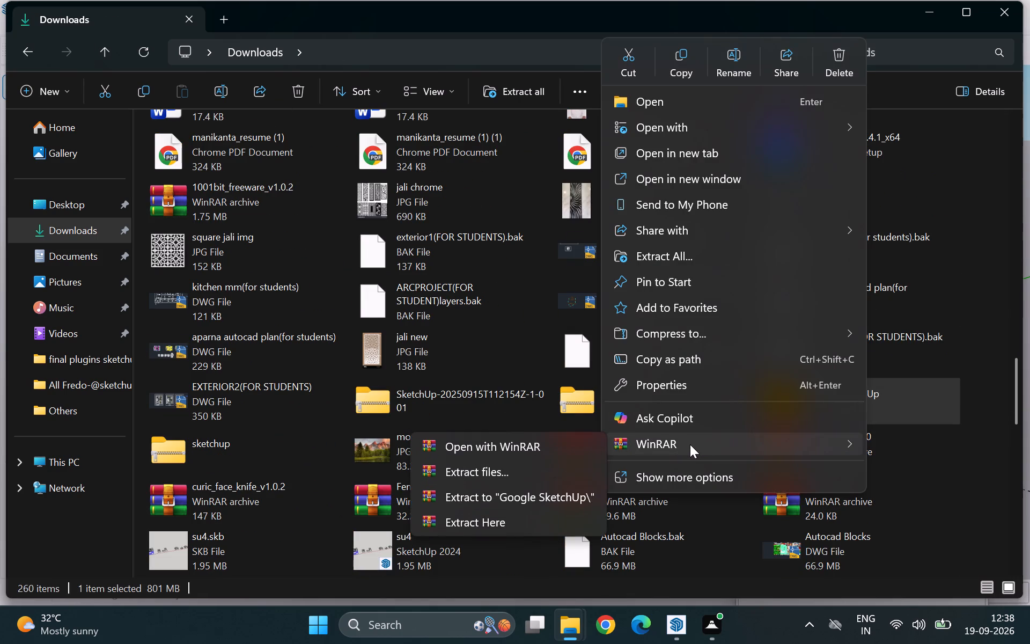
click(485, 501)
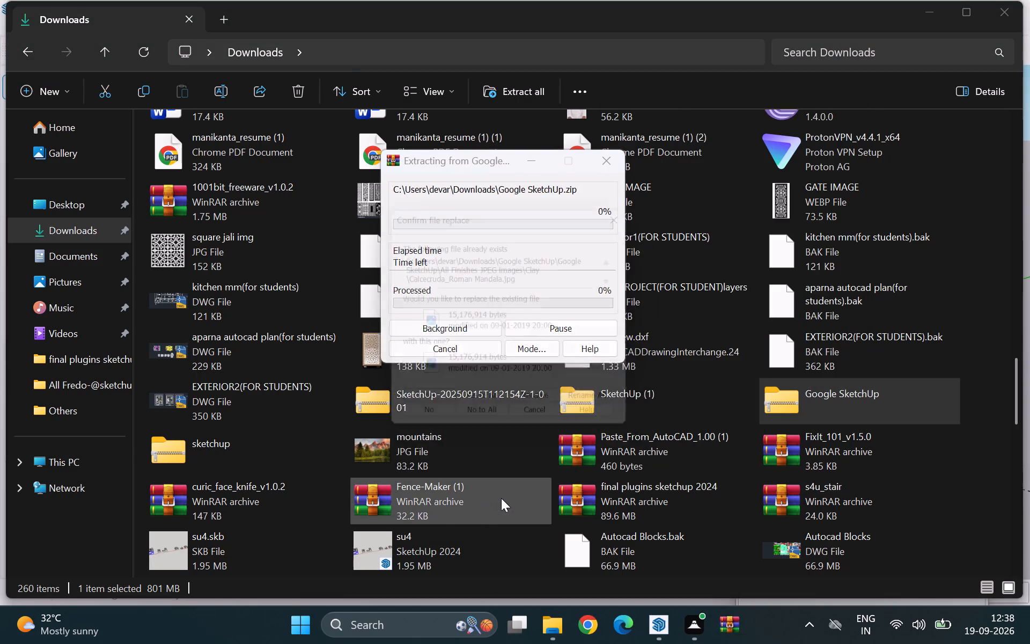
click(482, 405)
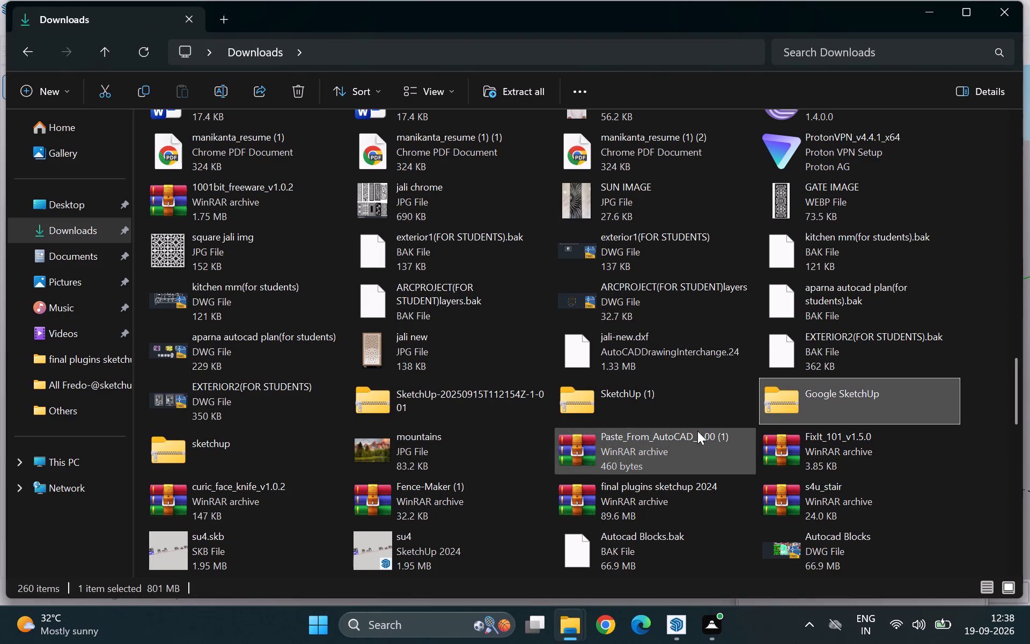
Switch to SketchUp, close the Default Tray and bring the whole wardrobe front into view.
scroll(610, 483, down, 4)
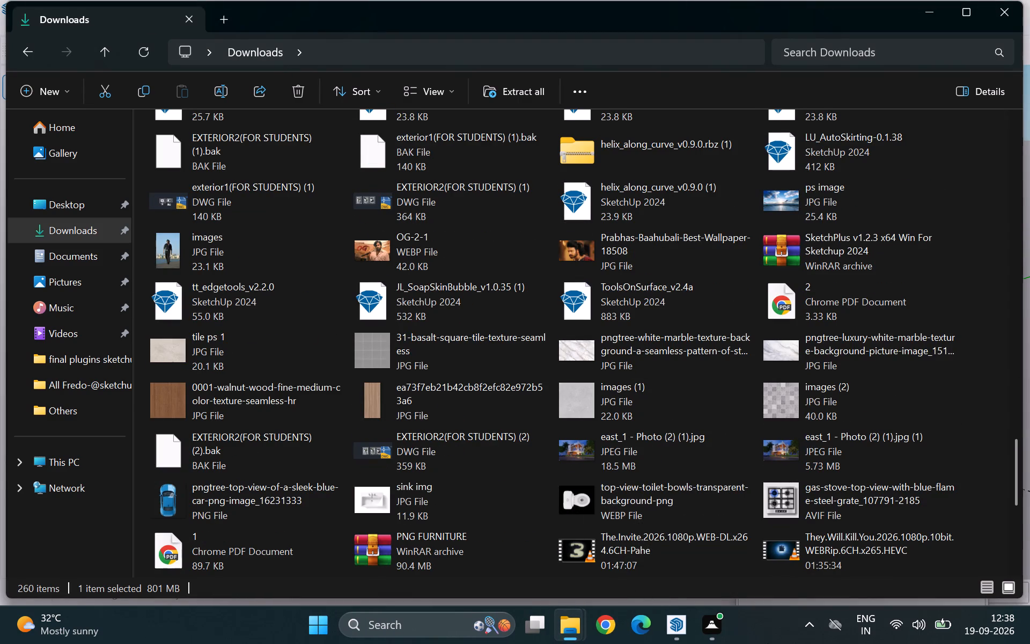
click(668, 630)
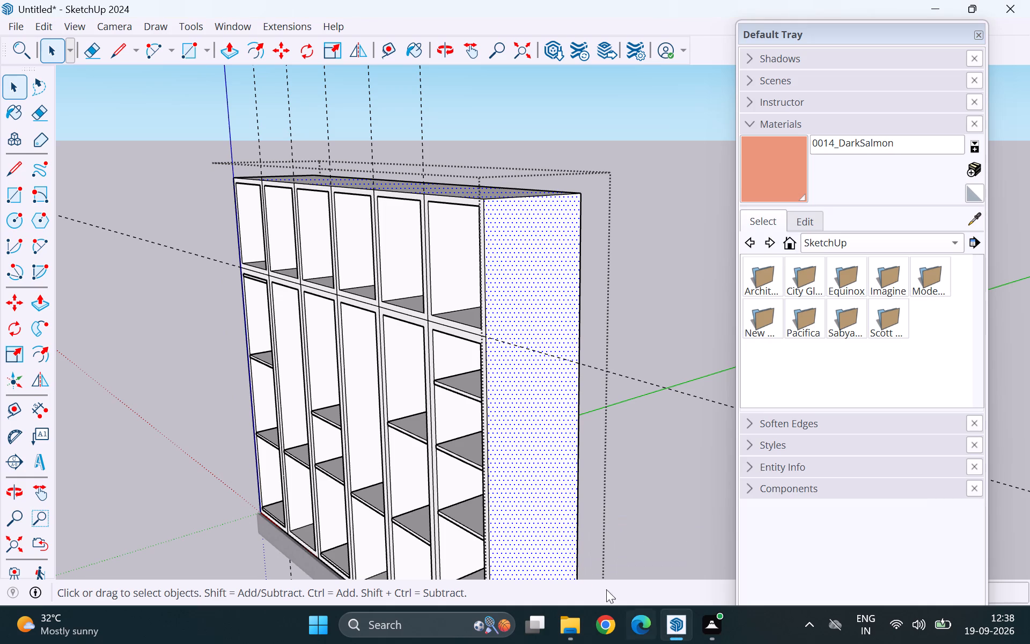
click(769, 219)
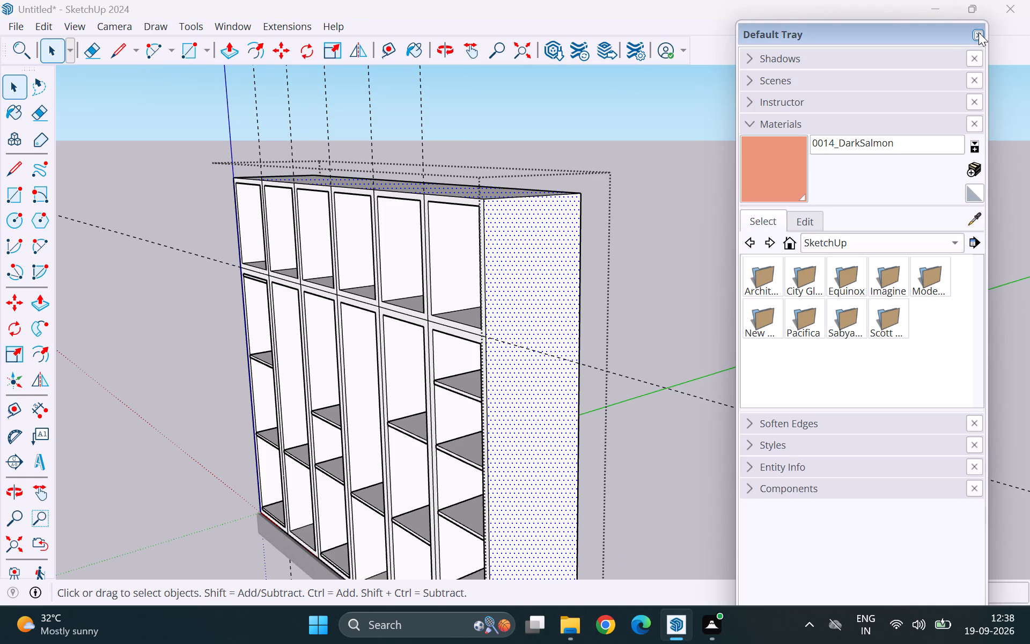
click(979, 32)
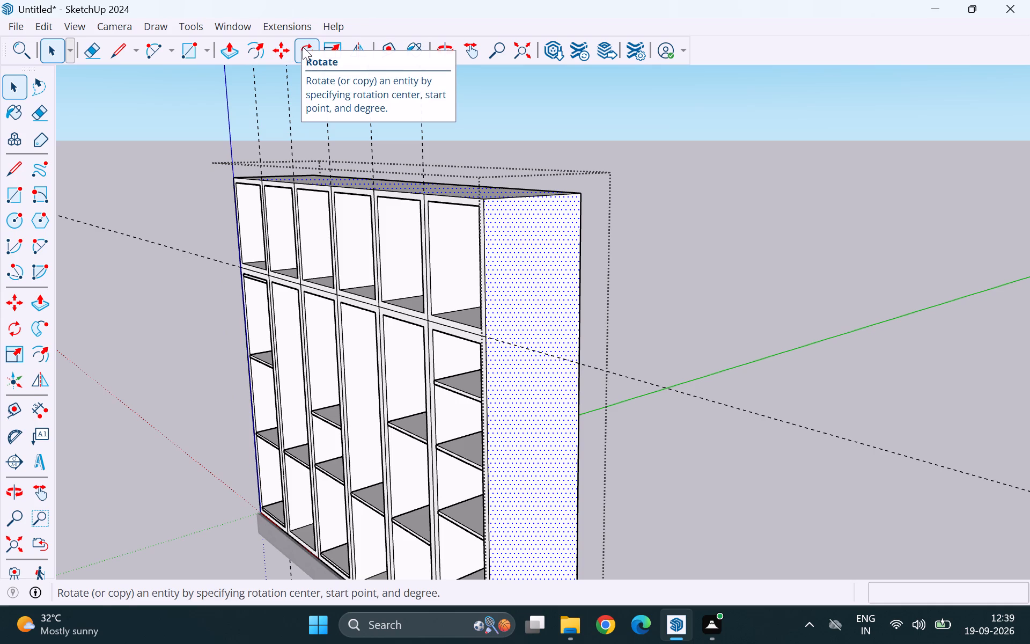
scroll(473, 184, down, 5)
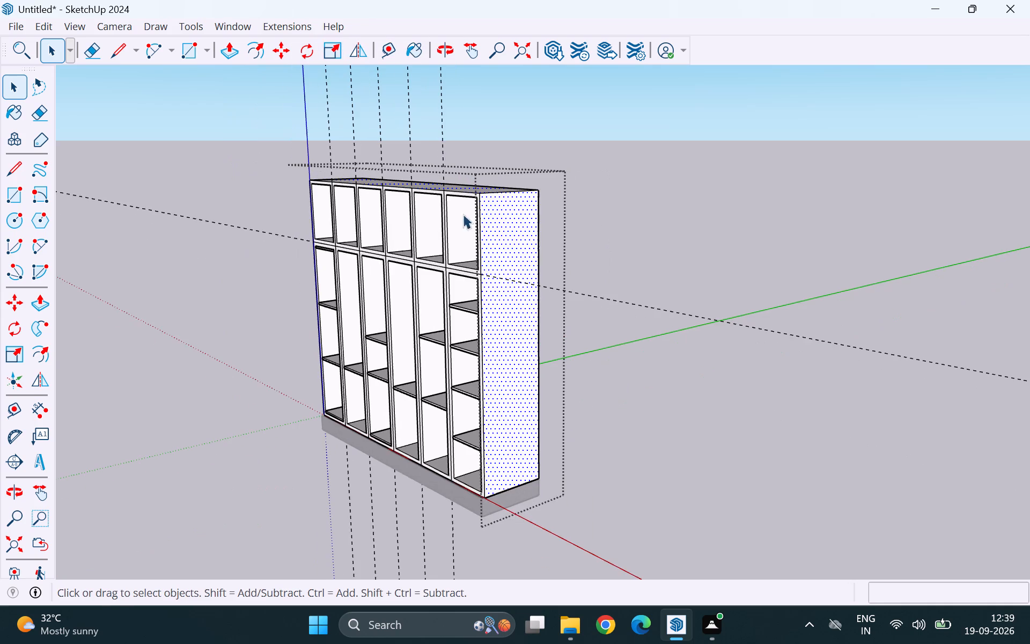
middle_drag(406, 319, 550, 331)
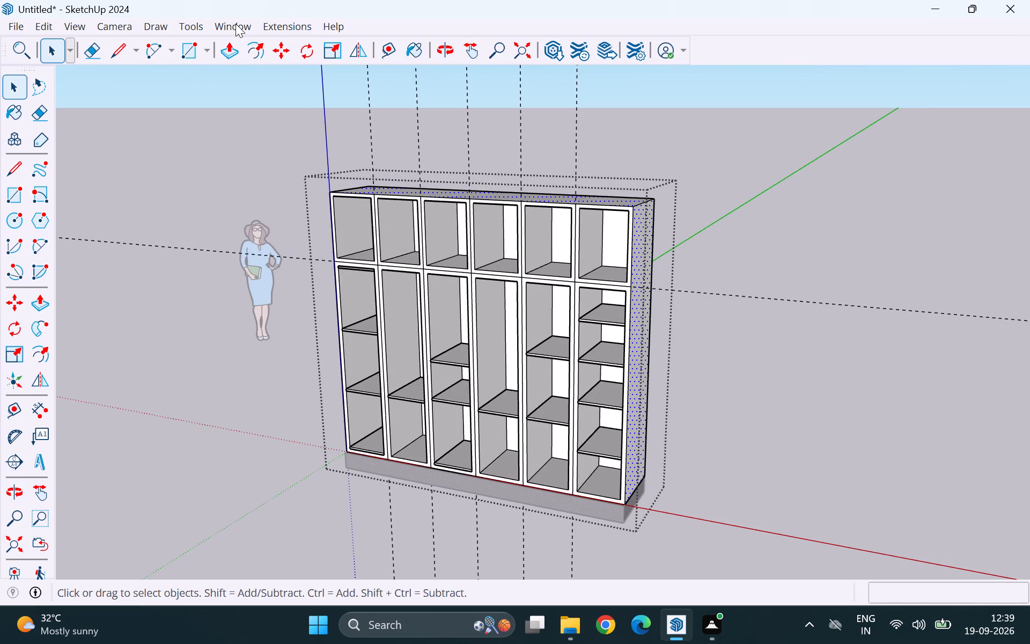
Activate the Paint Bucket and browse the available material collections, including SketchUp (1), returning to In Model when done.
key(b)
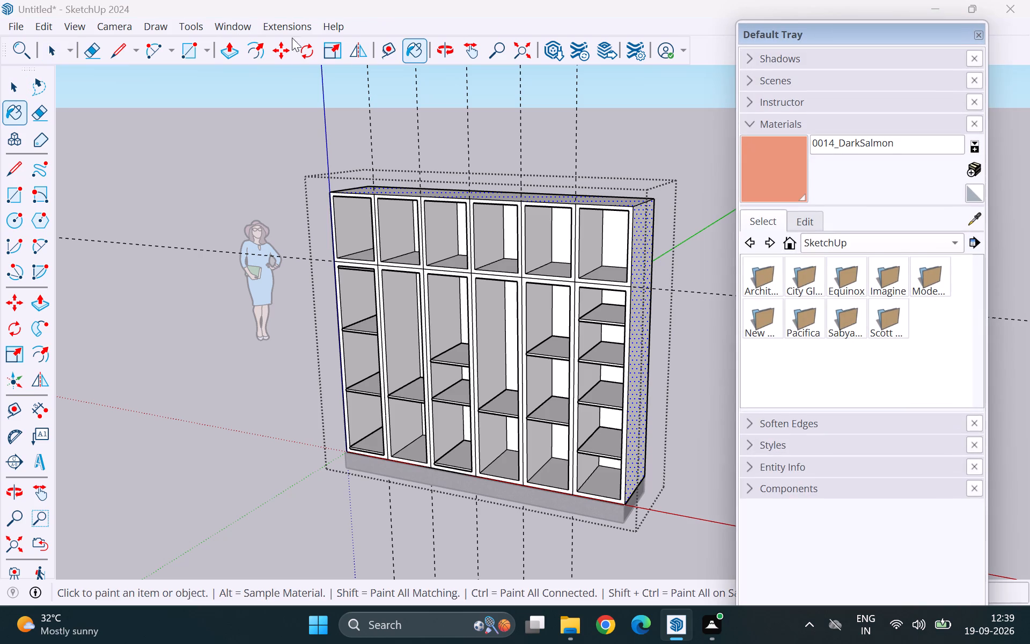
click(788, 241)
click(788, 241)
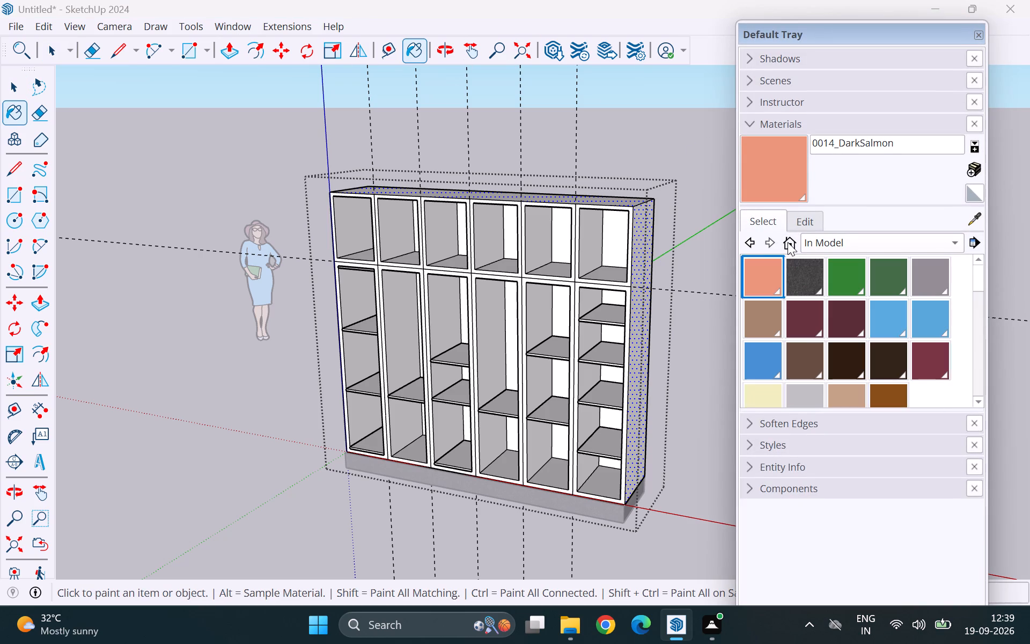
click(774, 222)
click(820, 241)
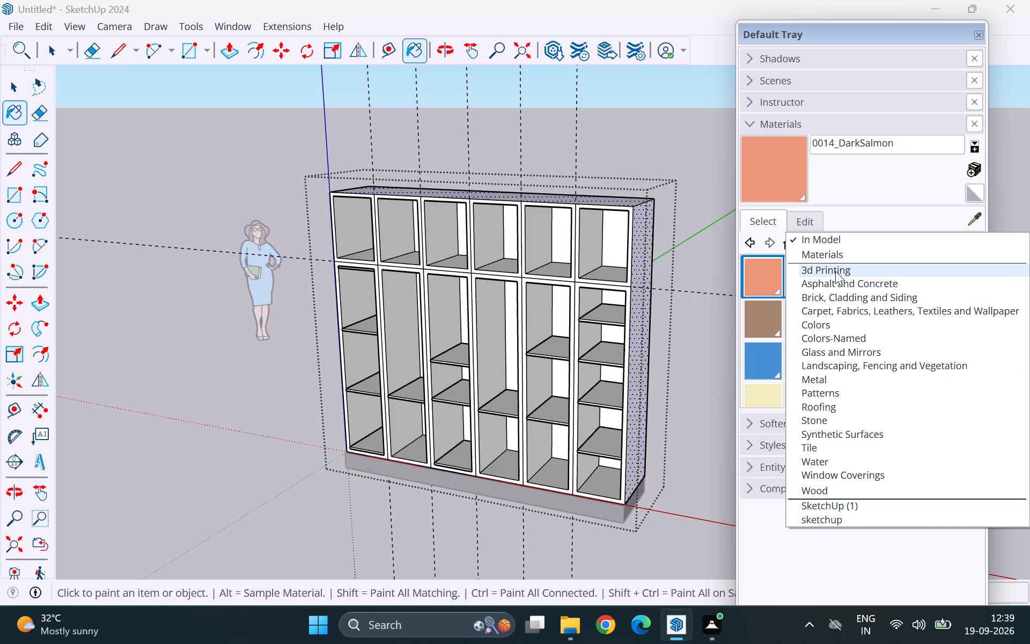
click(766, 219)
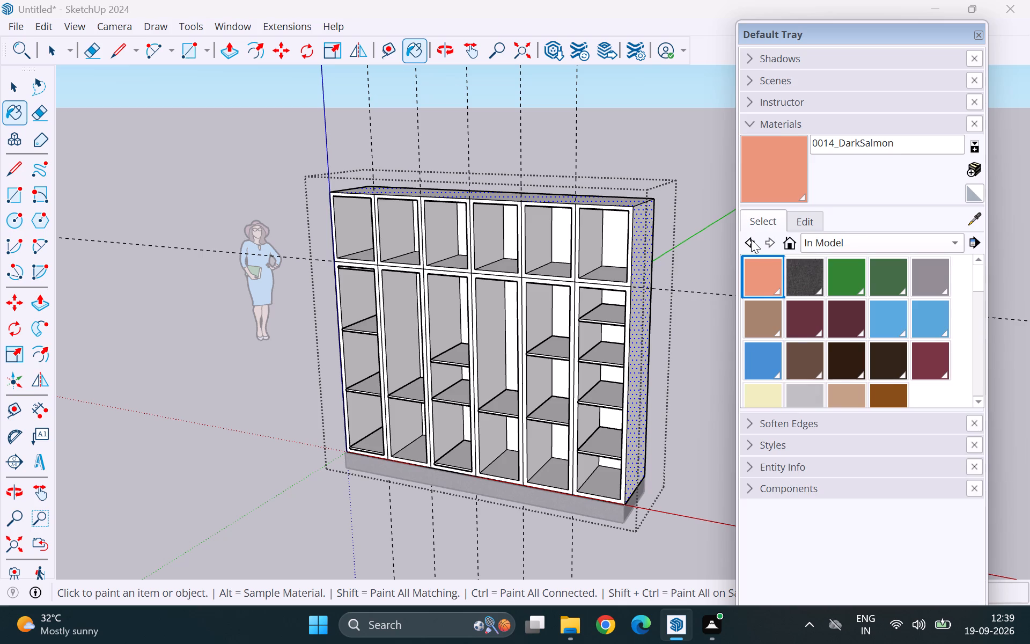
click(751, 239)
click(751, 239)
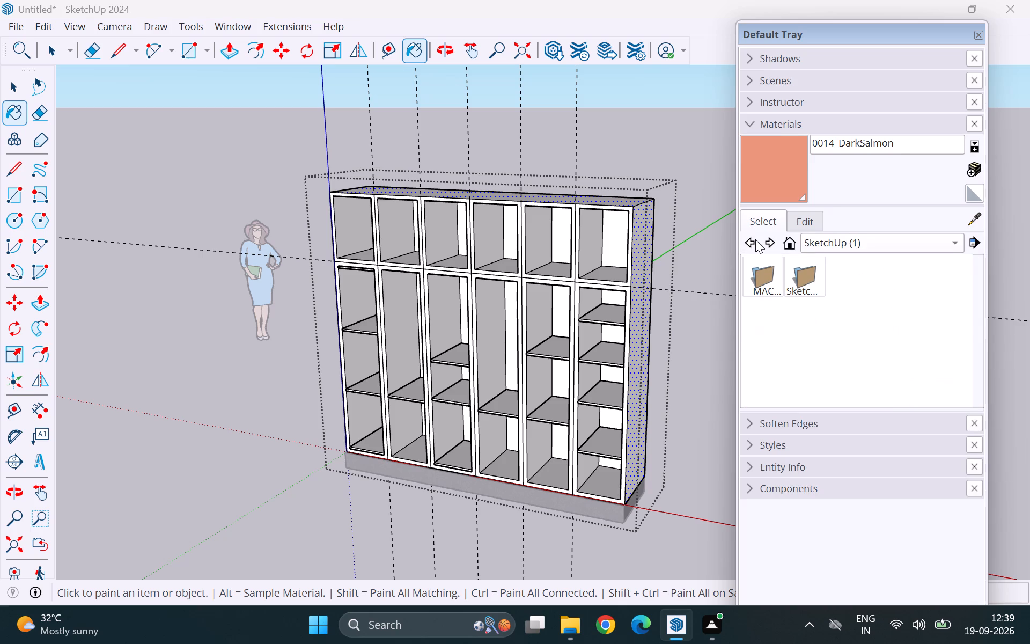
click(788, 245)
right_click(789, 245)
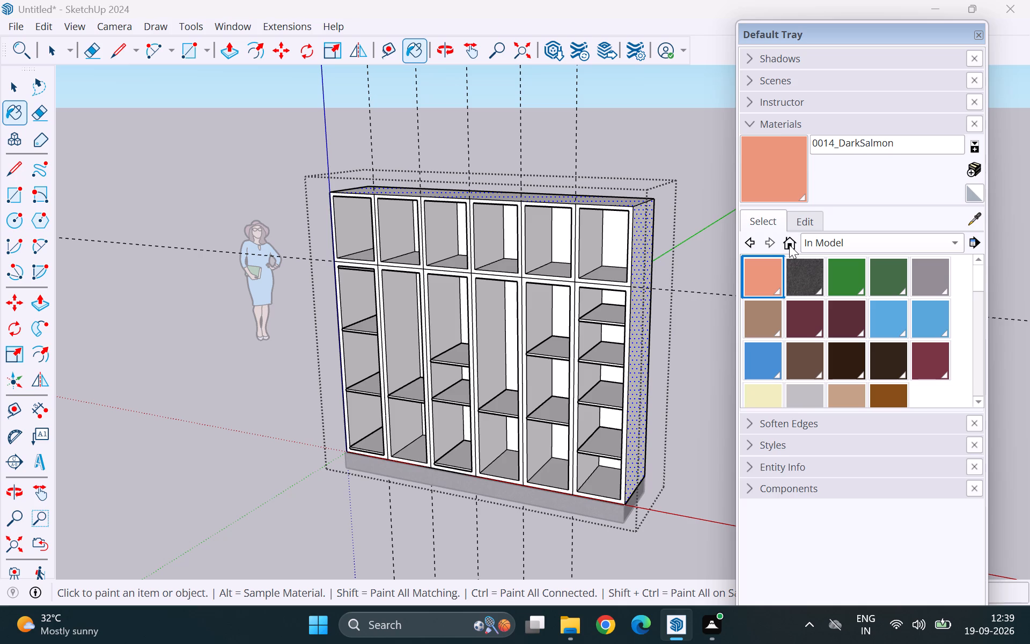
right_click(789, 245)
right_click(789, 245)
Start adding a material collection to favorites and look through Downloads and the other pinned folders for the materials folder.
click(972, 244)
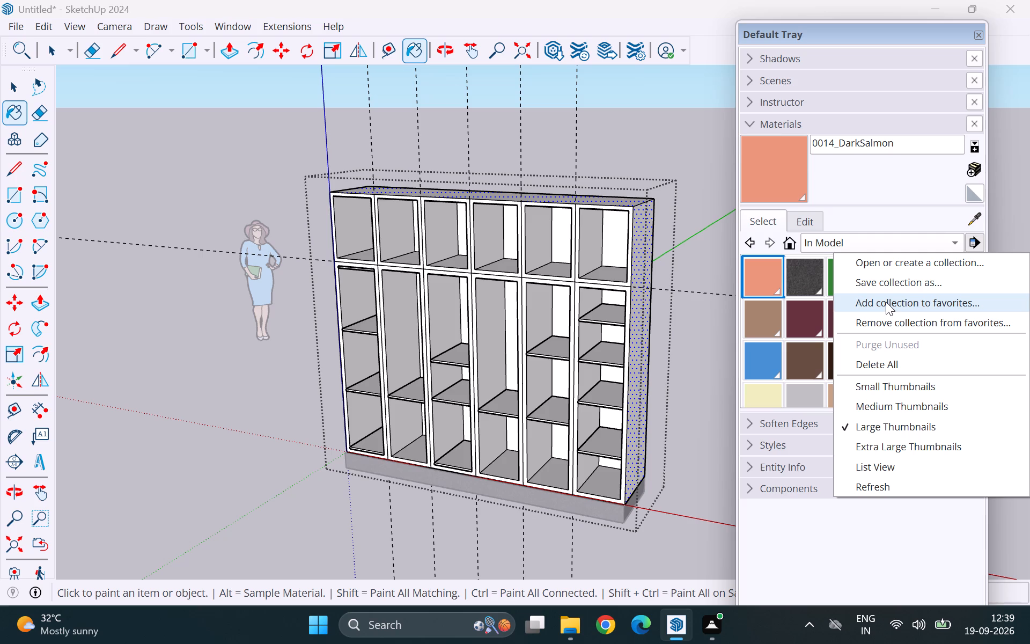
click(886, 302)
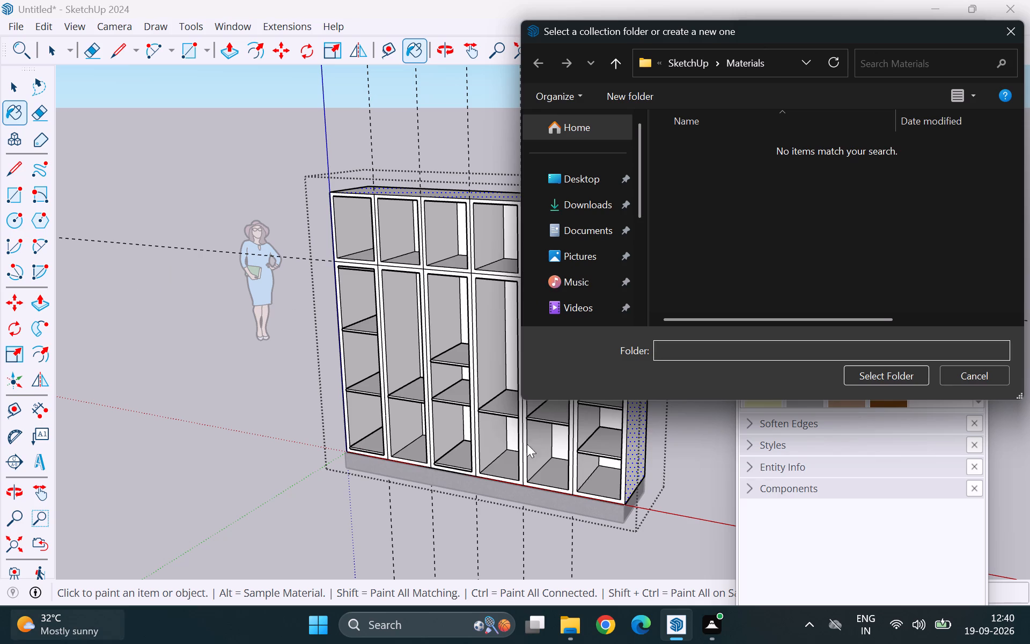
click(576, 203)
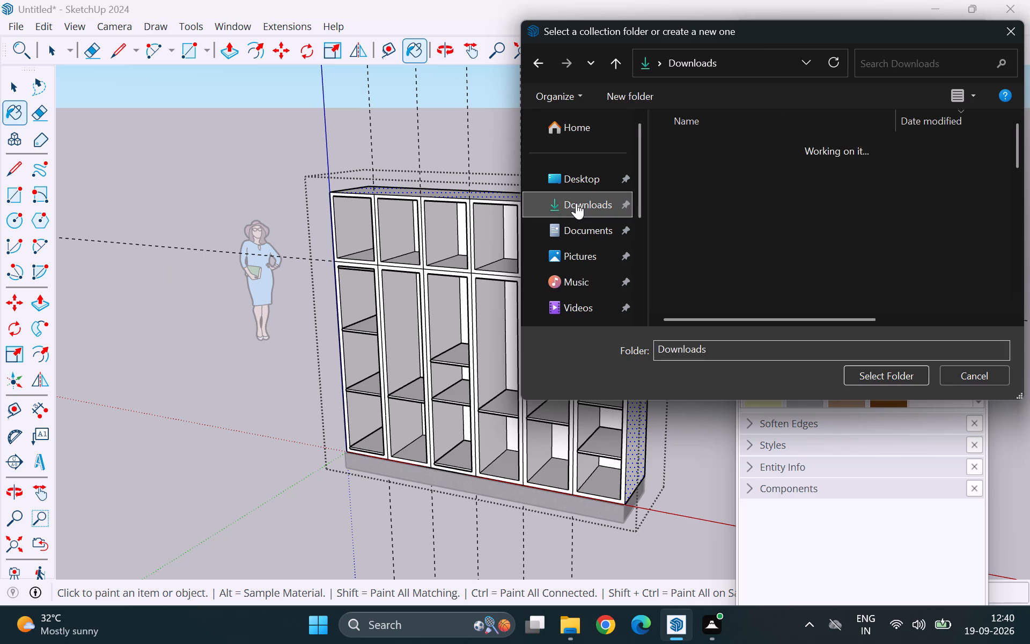
scroll(751, 210, down, 3)
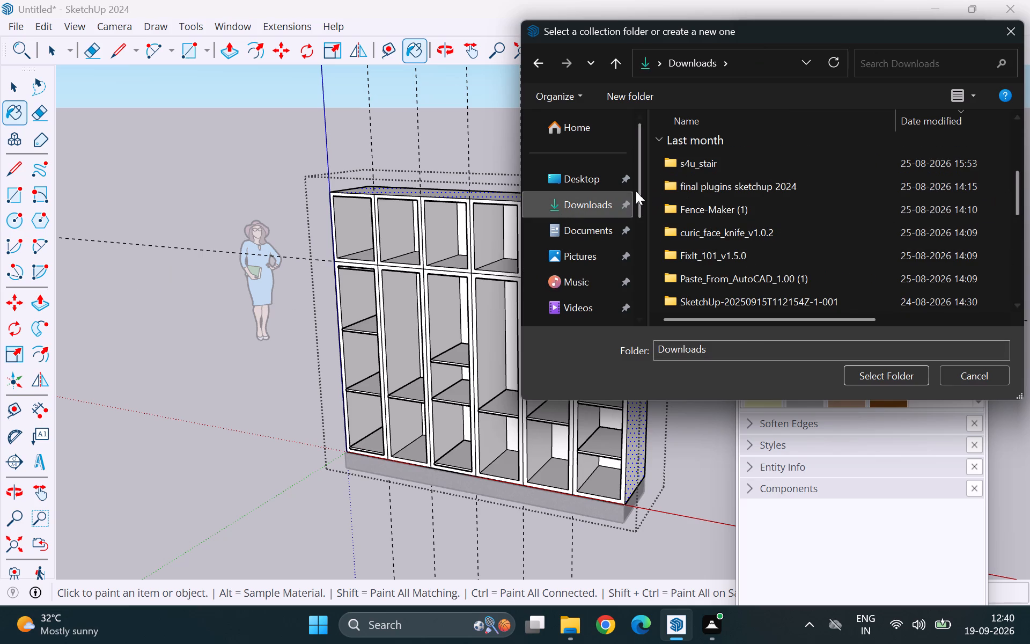
scroll(708, 199, up, 5)
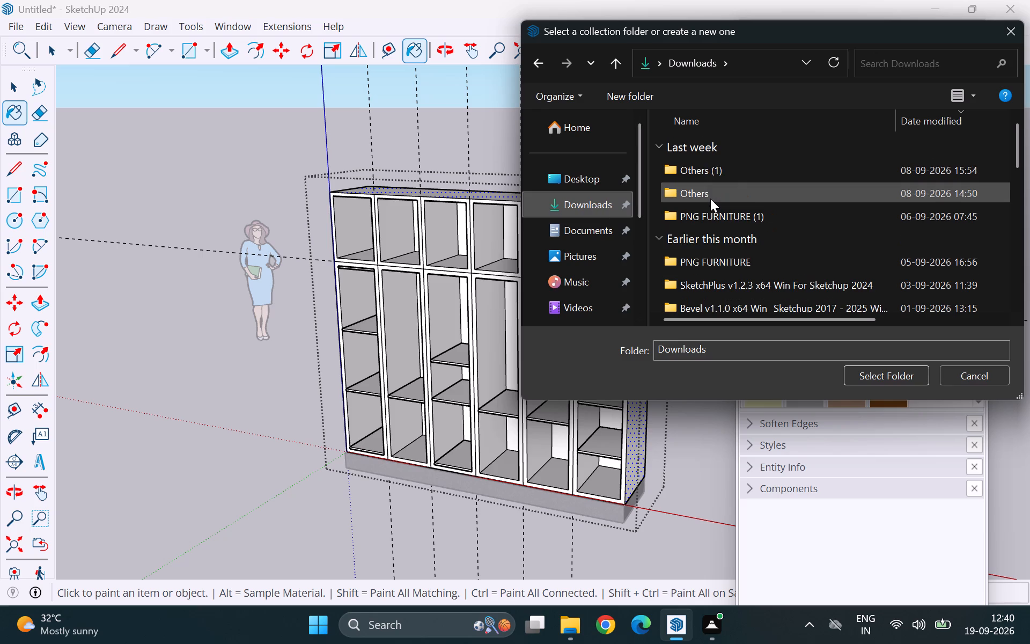
scroll(710, 199, up, 5)
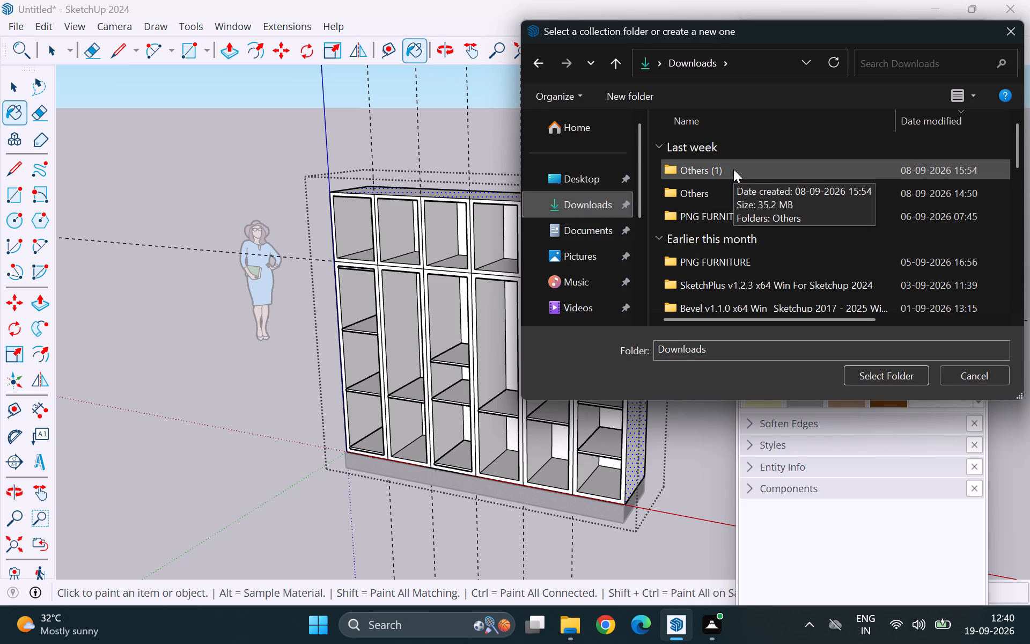
click(675, 148)
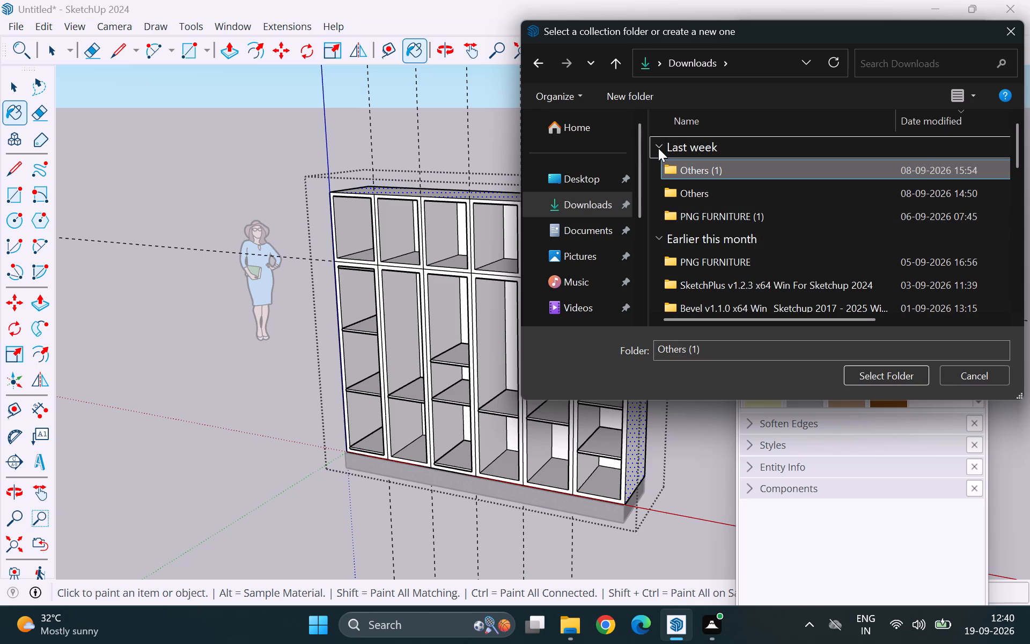
click(658, 148)
click(658, 148)
click(579, 184)
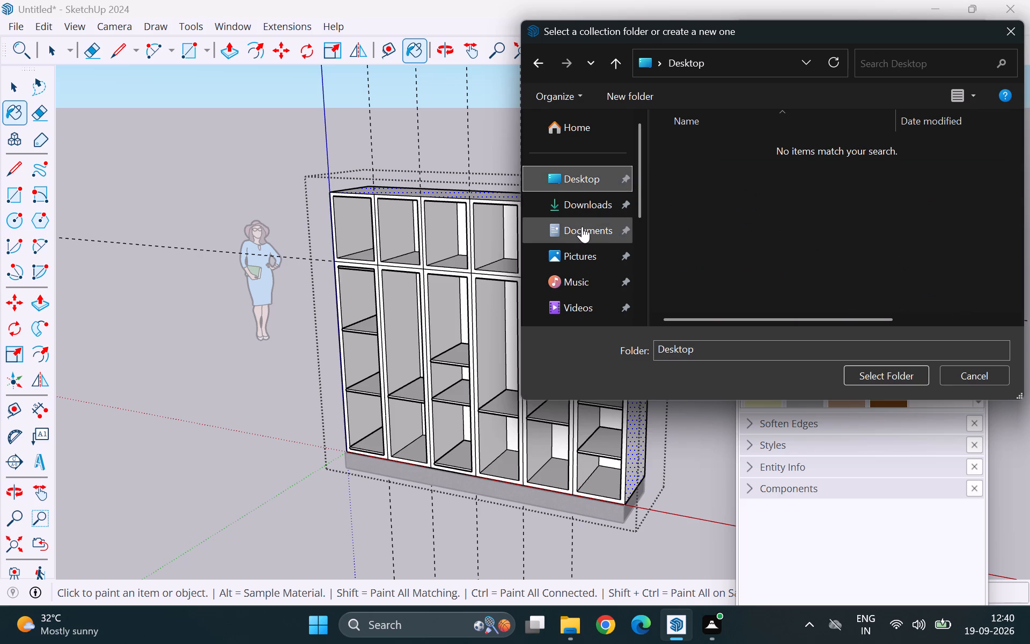
click(582, 226)
click(590, 256)
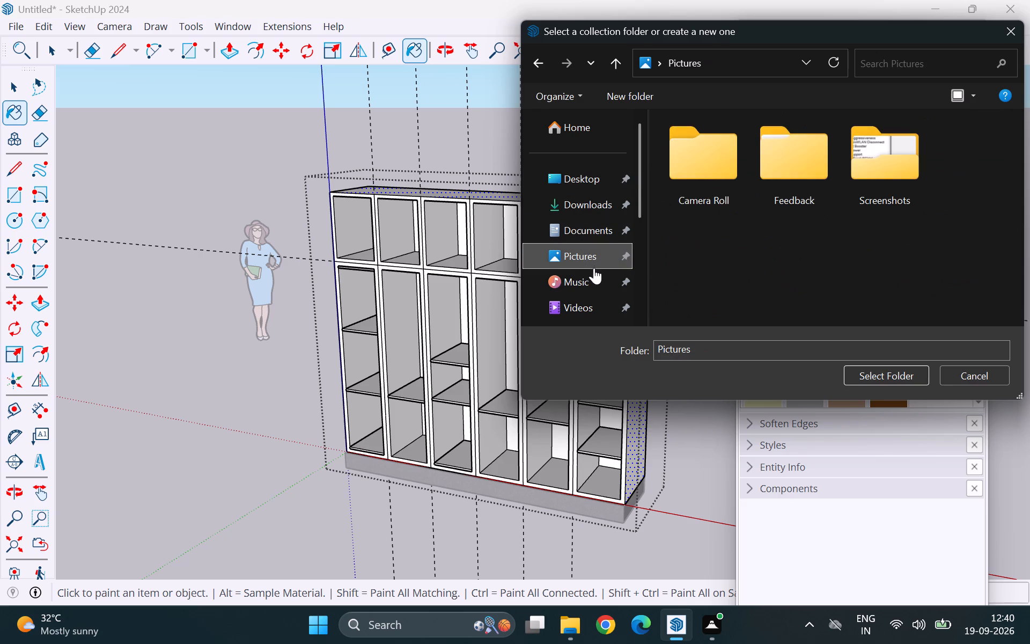
click(591, 280)
click(588, 296)
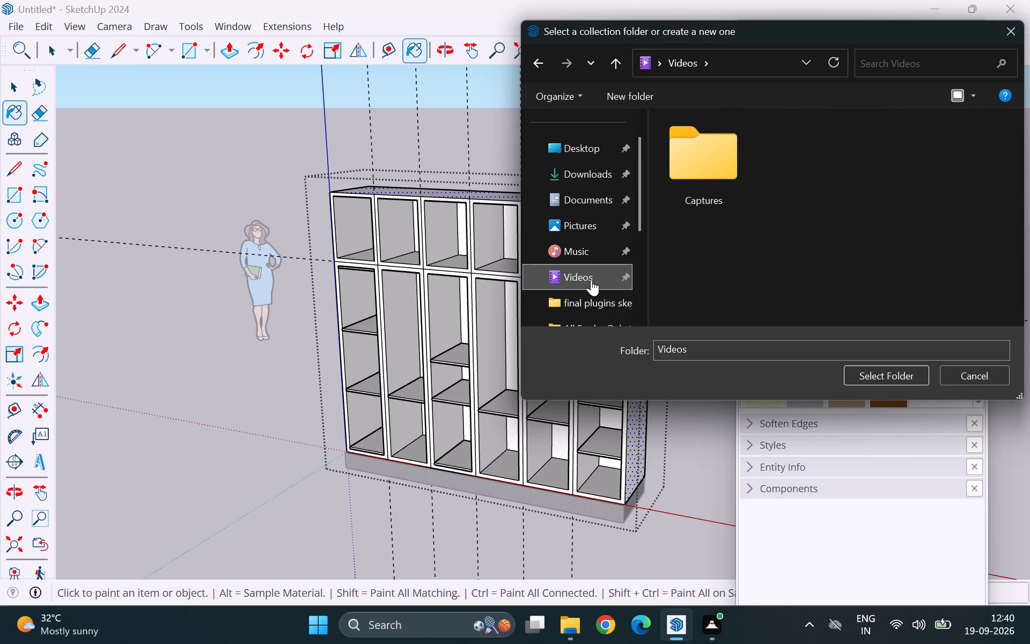
scroll(598, 271, down, 3)
click(590, 203)
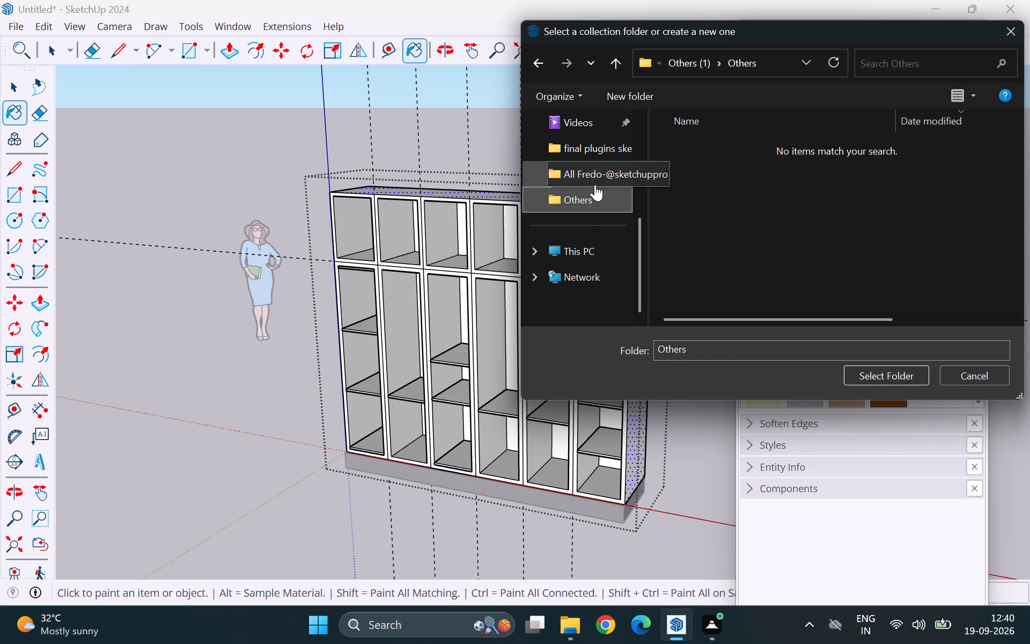
click(595, 185)
click(598, 151)
scroll(628, 209, up, 3)
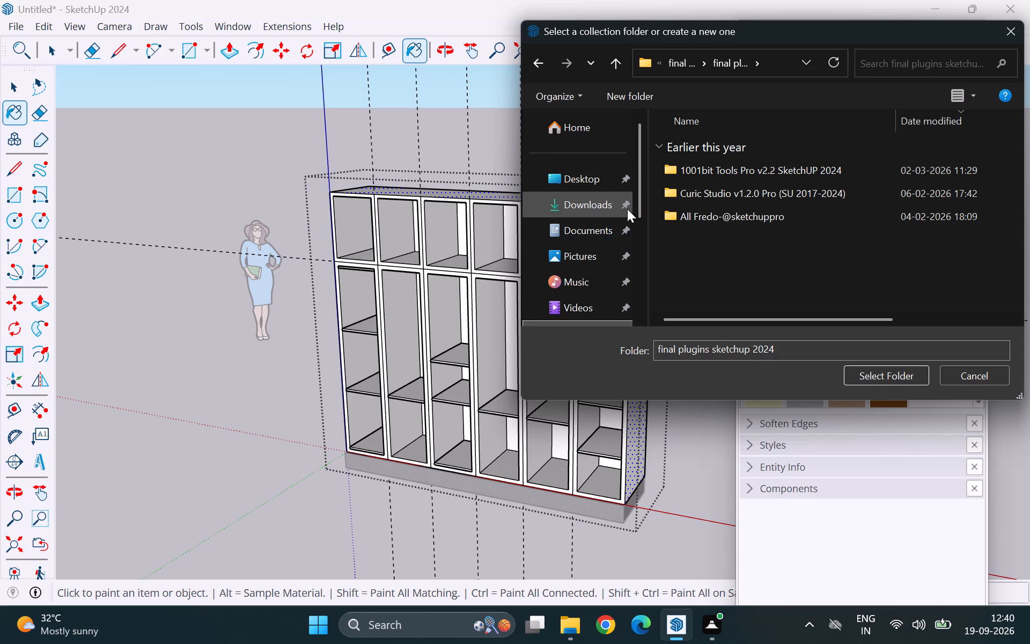
scroll(627, 209, up, 2)
click(601, 185)
Add the Google SketchUp folder from Downloads to the favorites as a material collection.
click(603, 202)
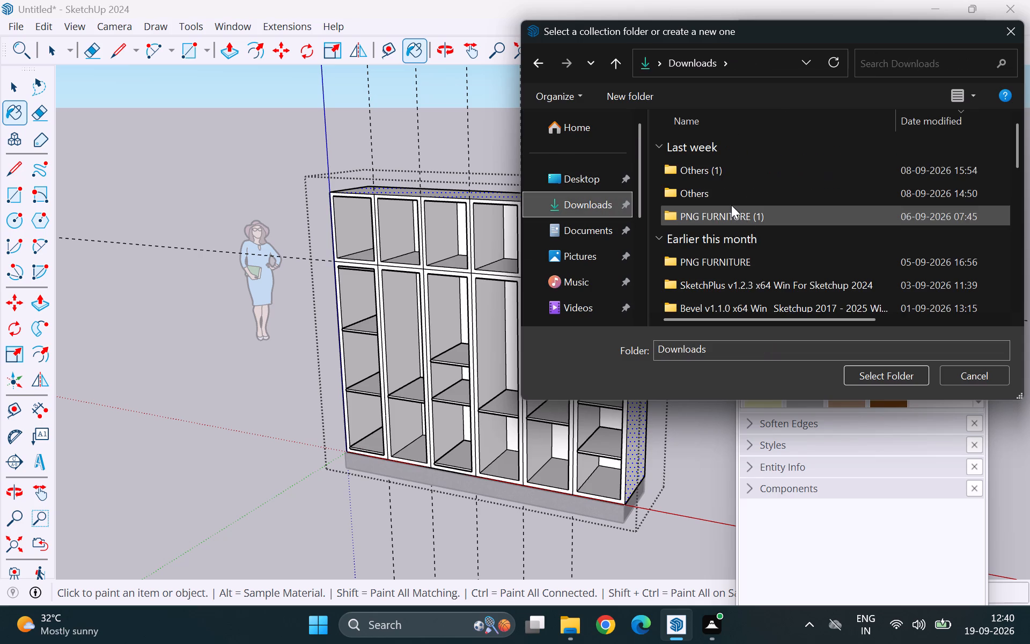
scroll(733, 210, down, 20)
scroll(733, 210, down, 8)
scroll(755, 253, down, 14)
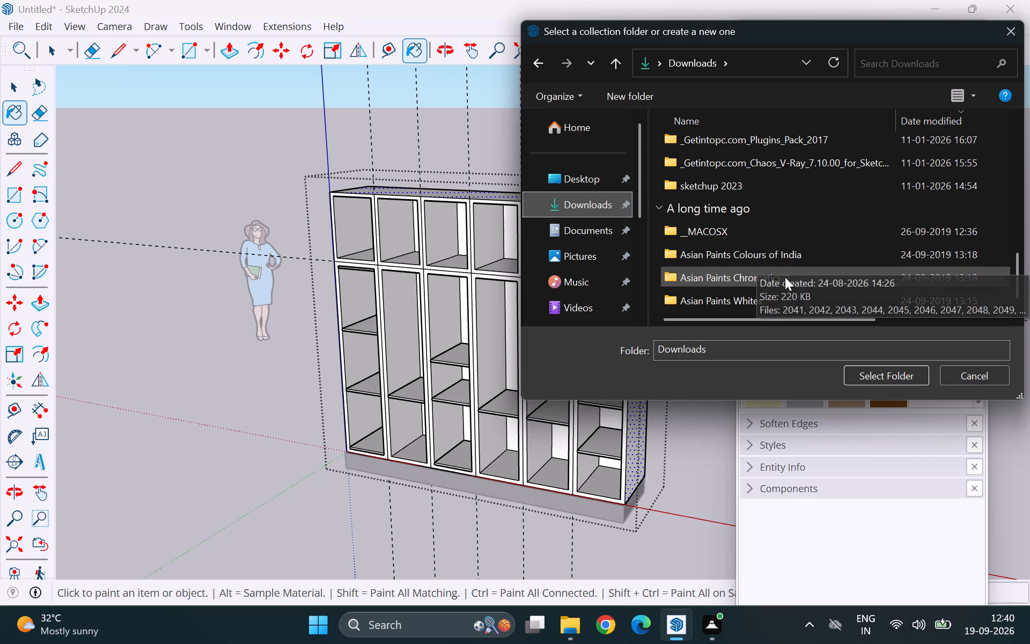
scroll(734, 262, up, 4)
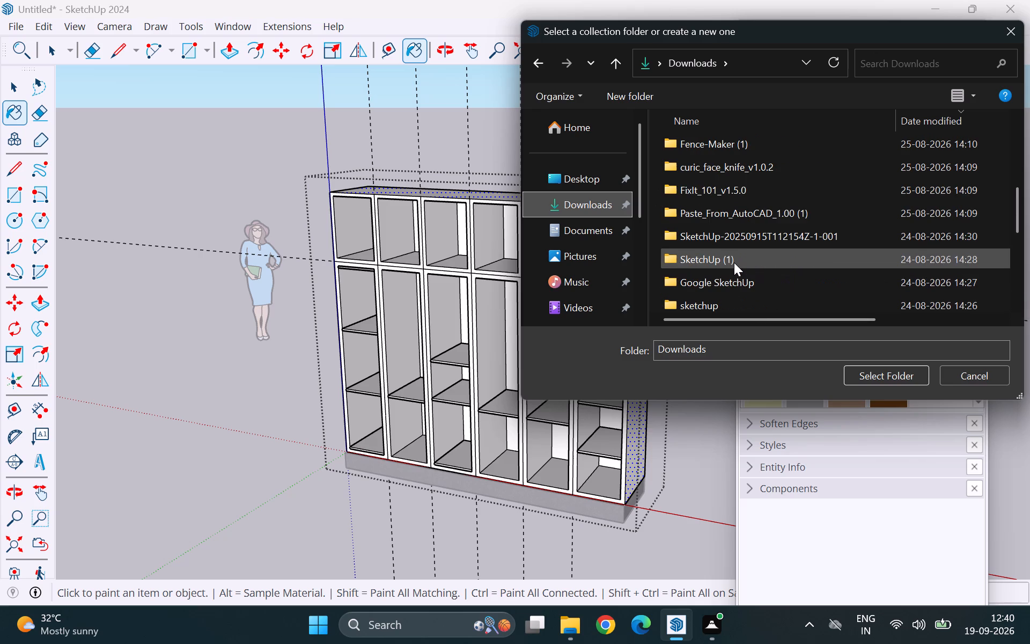
scroll(735, 265, down, 1)
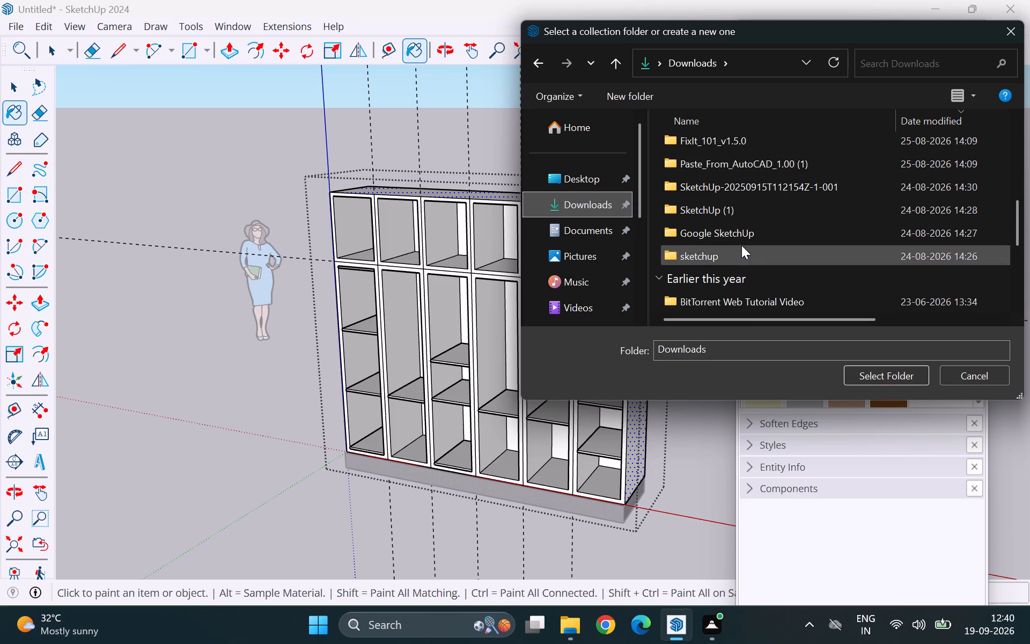
click(741, 238)
click(889, 376)
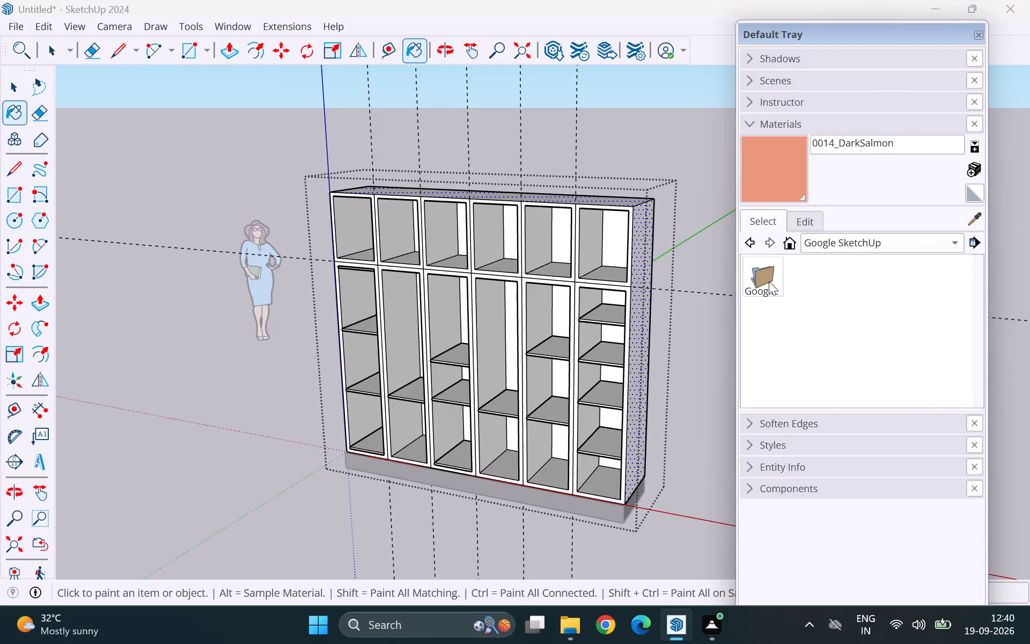
Examine the nested Google SketchUp collection and the Stone, Concrete, Clay and Rust subfolders of All Finishes JPEG images, returning to the nested collection.
click(769, 281)
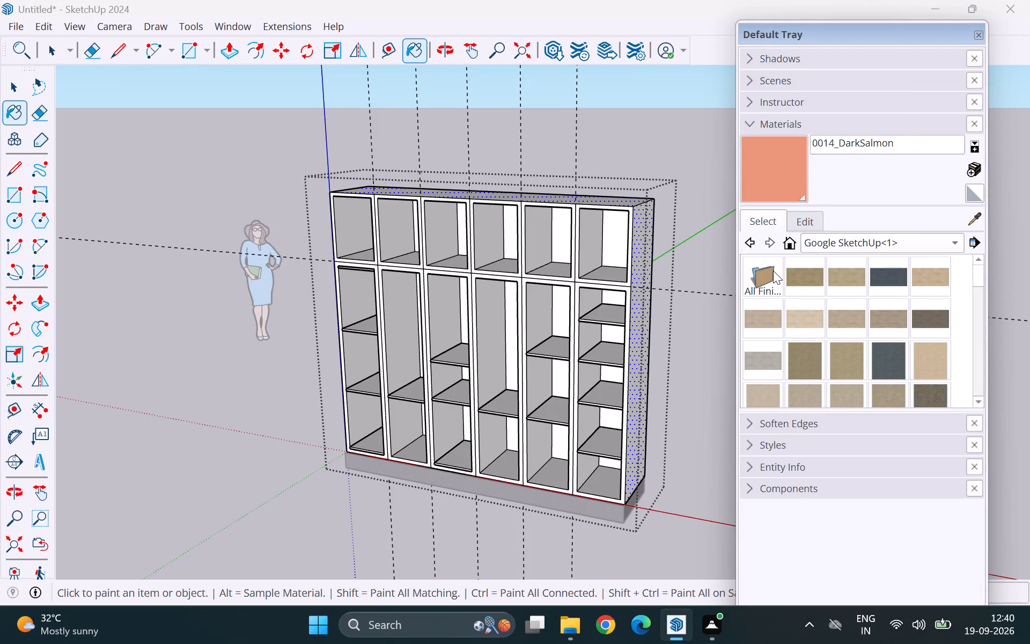
scroll(841, 331, up, 4)
scroll(847, 330, down, 3)
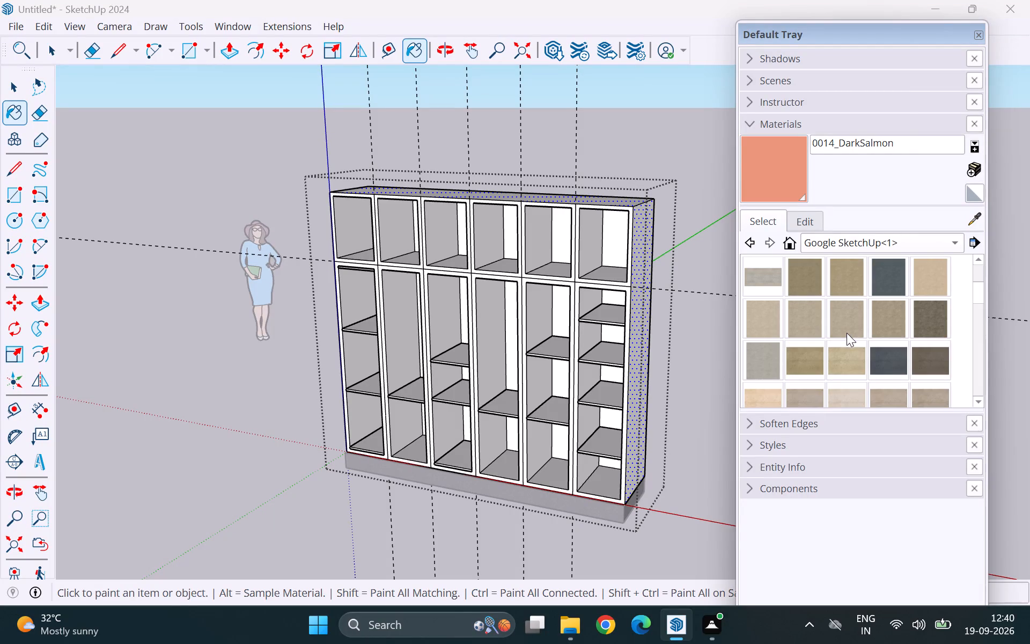
scroll(845, 331, down, 3)
scroll(847, 325, up, 9)
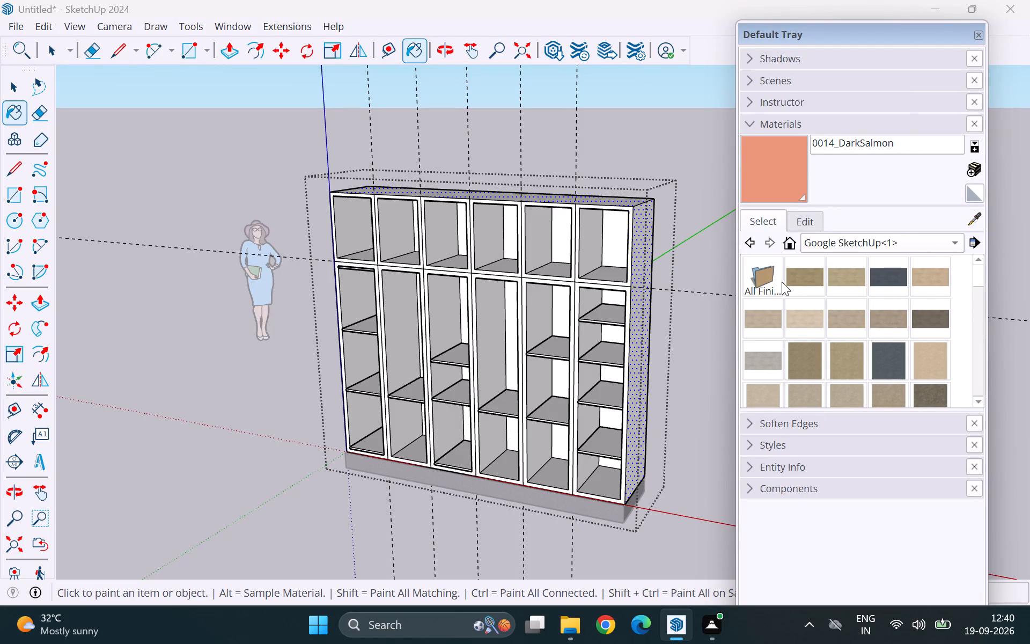
click(764, 281)
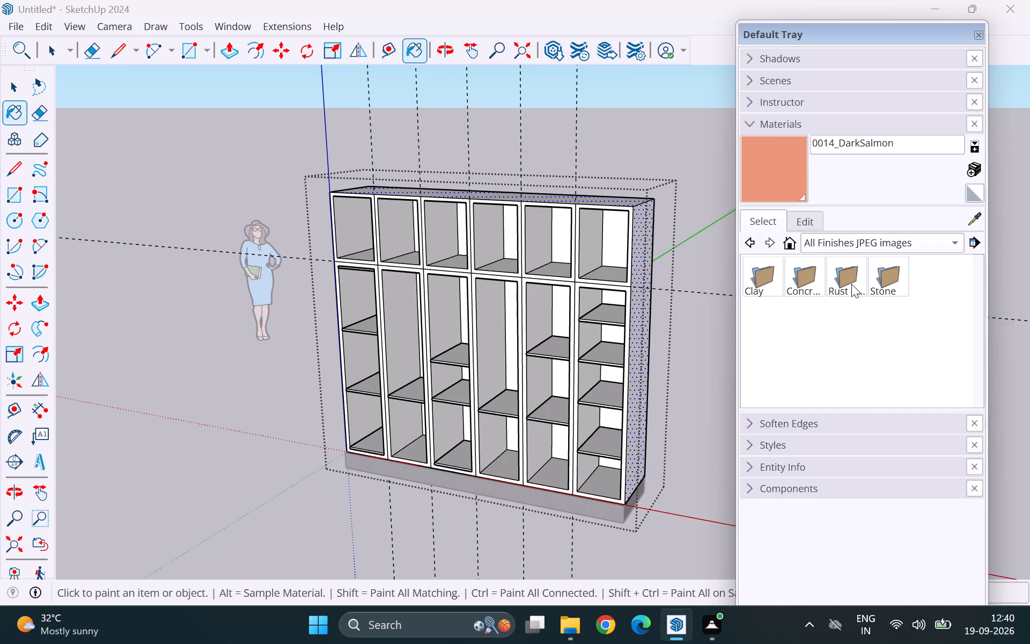
click(891, 278)
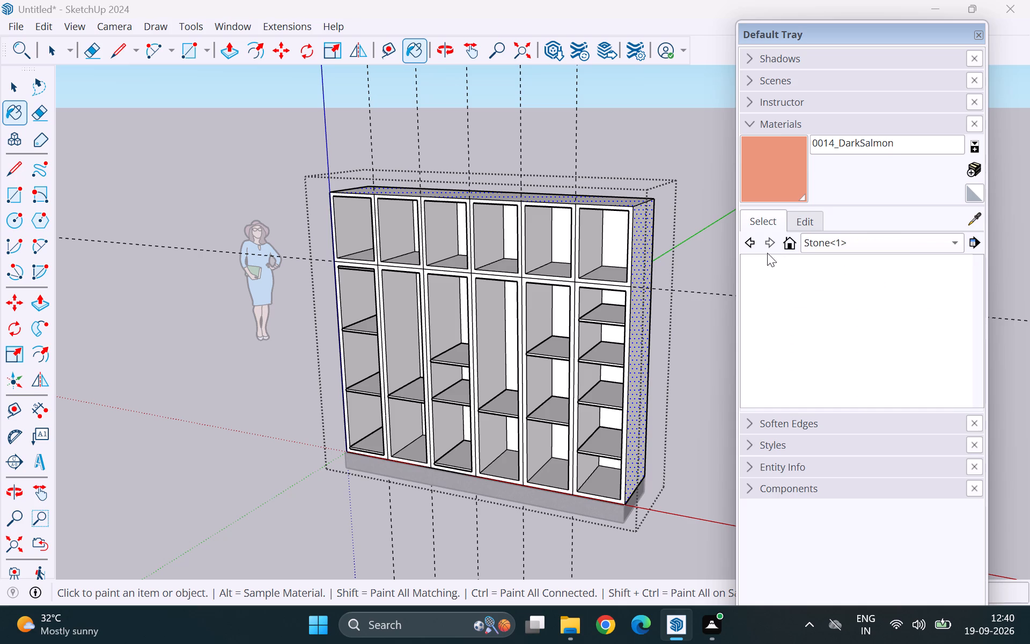
click(752, 243)
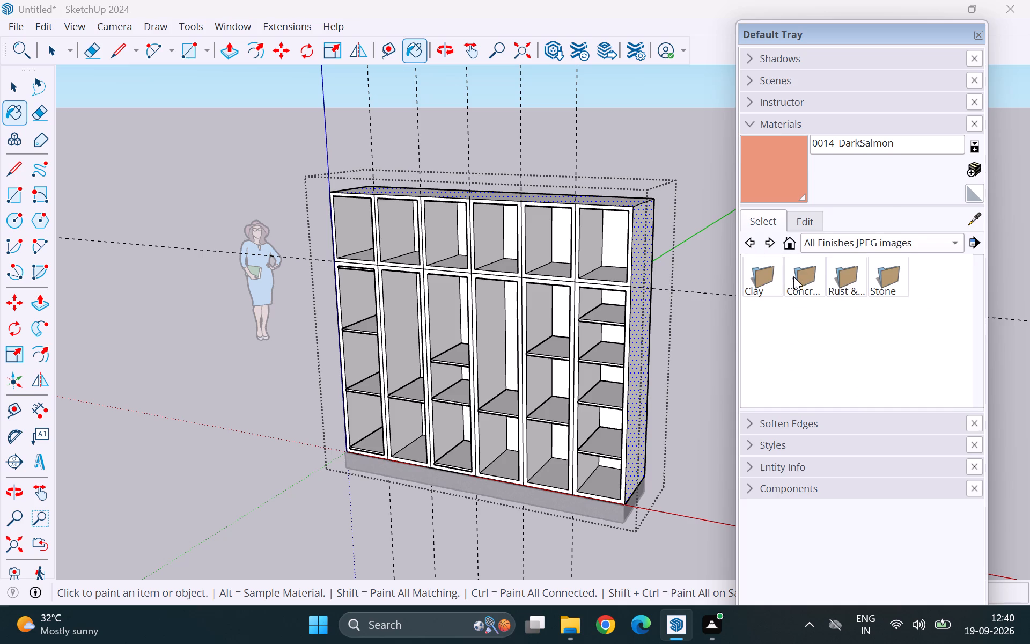
double_click(798, 279)
click(754, 241)
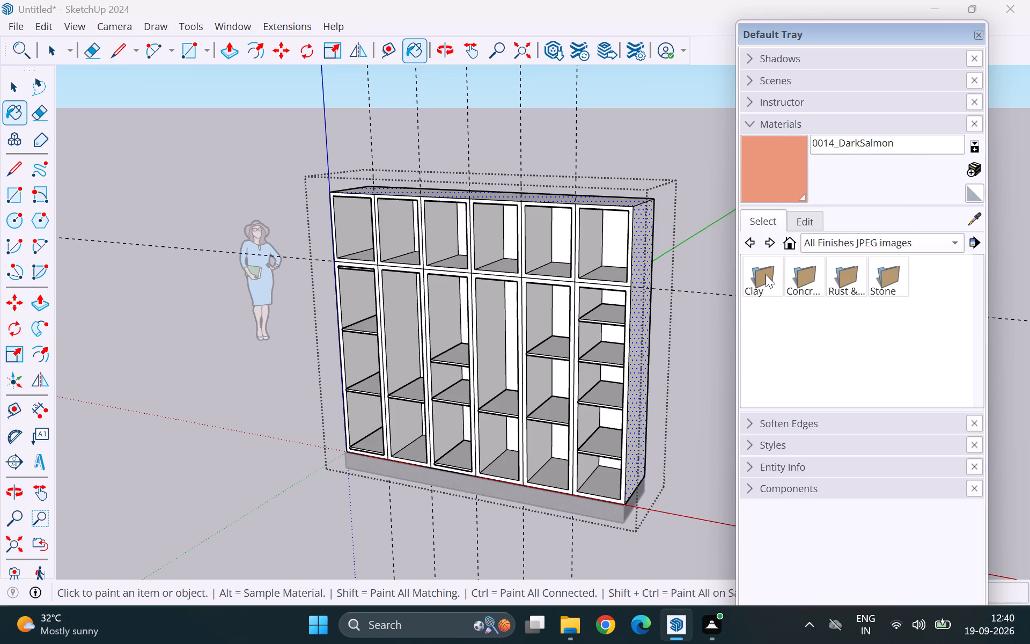
click(766, 274)
click(748, 238)
click(853, 277)
click(748, 246)
click(748, 246)
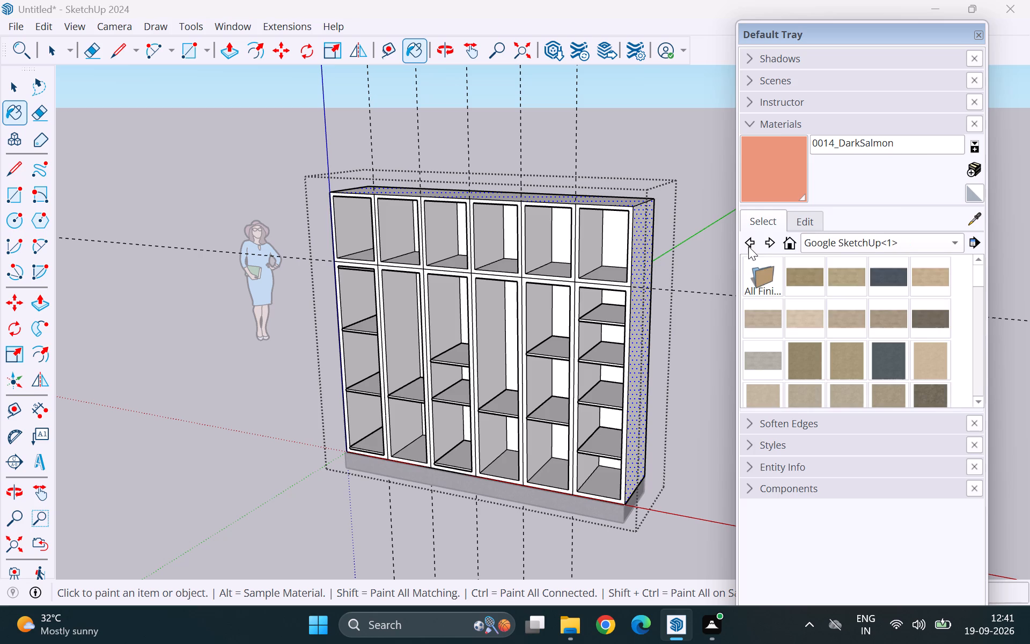
click(767, 283)
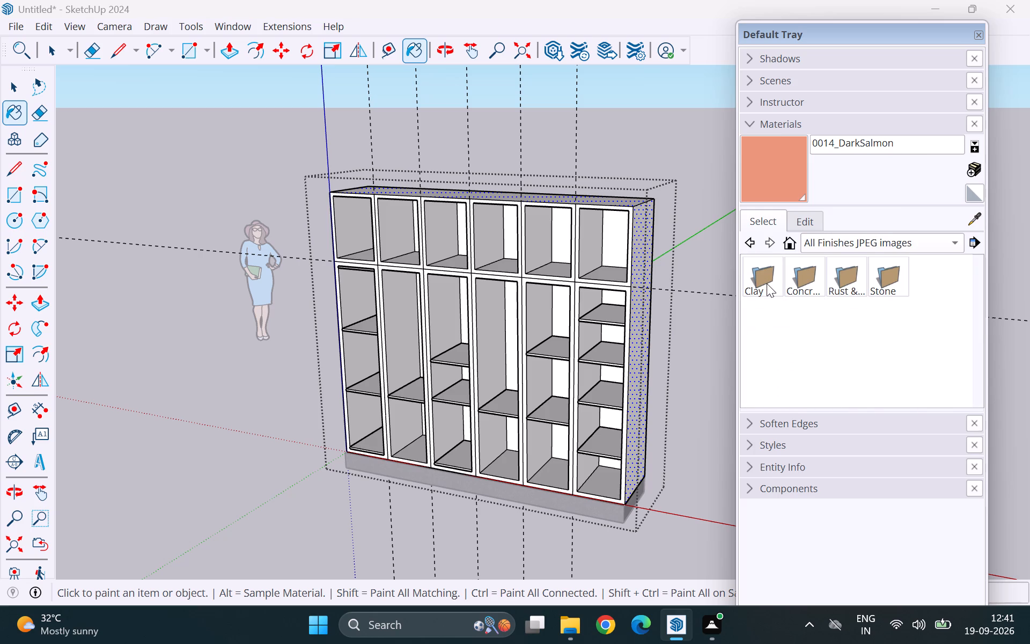
click(752, 247)
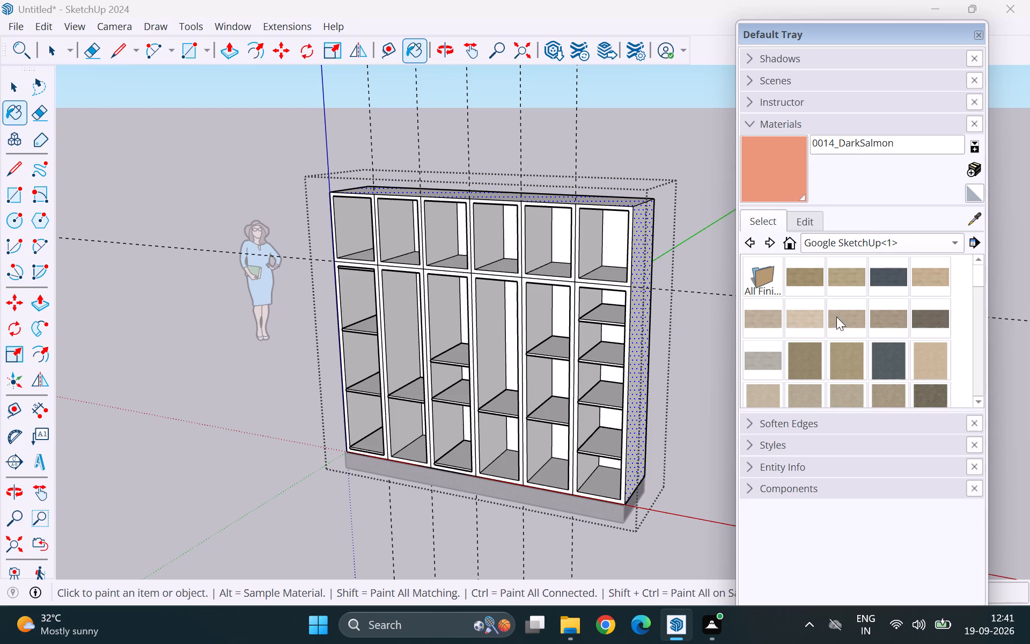
Browse the nested collection's textures and its Bump + Normal + Reflect folder down to Midas_Gold, returning to the Google SketchUp textures.
scroll(842, 328, up, 4)
scroll(892, 307, down, 8)
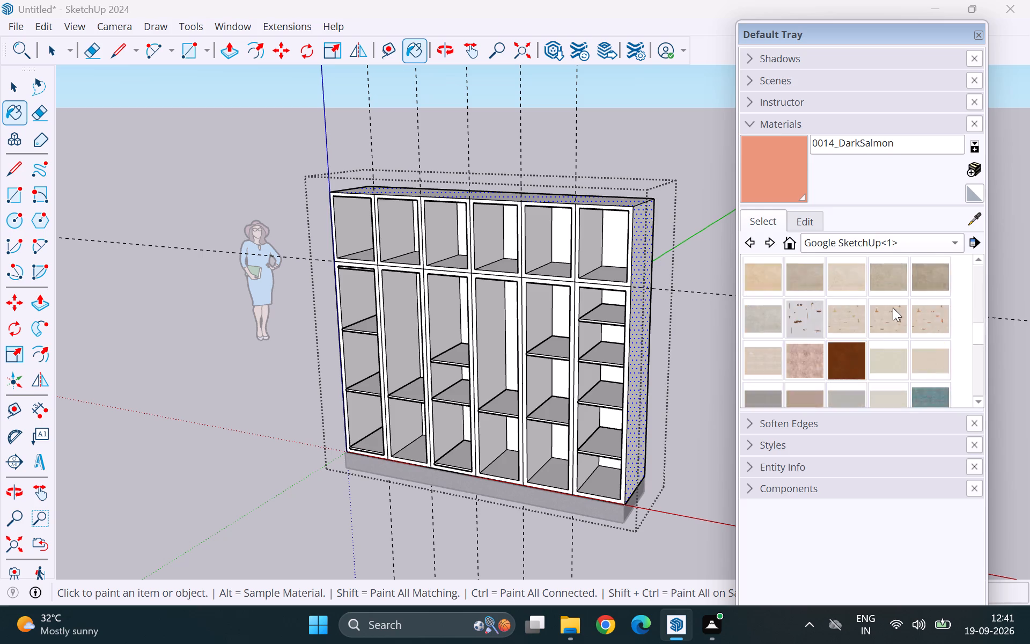
scroll(893, 308, down, 12)
click(850, 279)
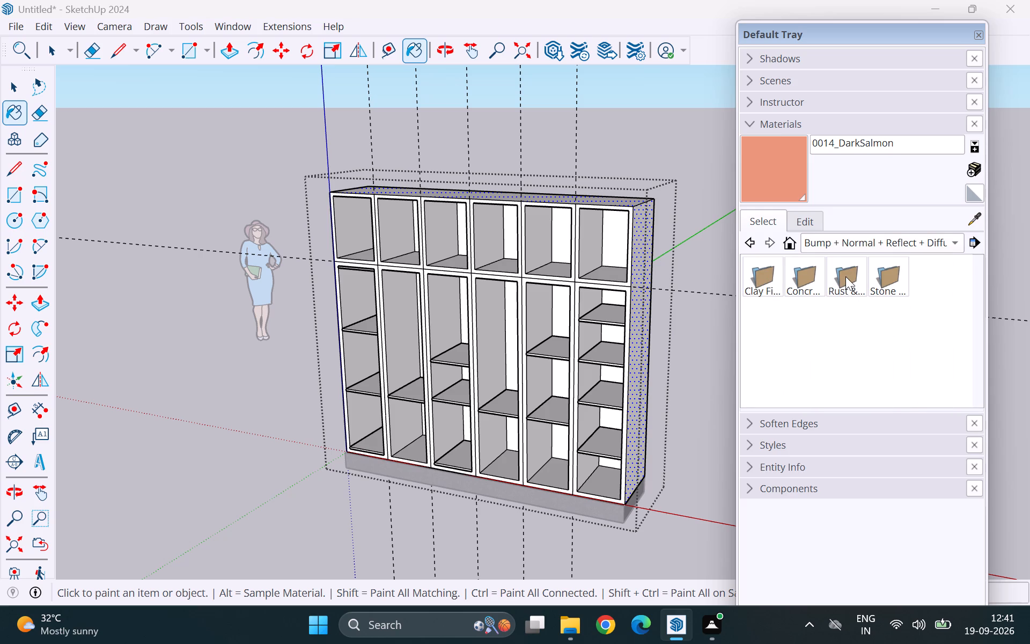
double_click(845, 276)
double_click(845, 276)
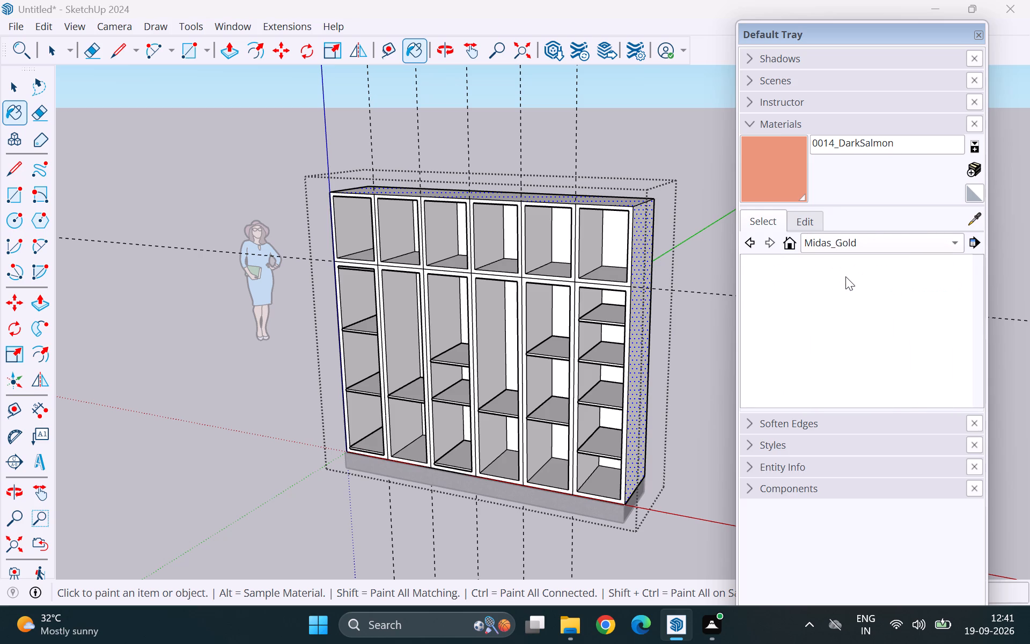
click(752, 240)
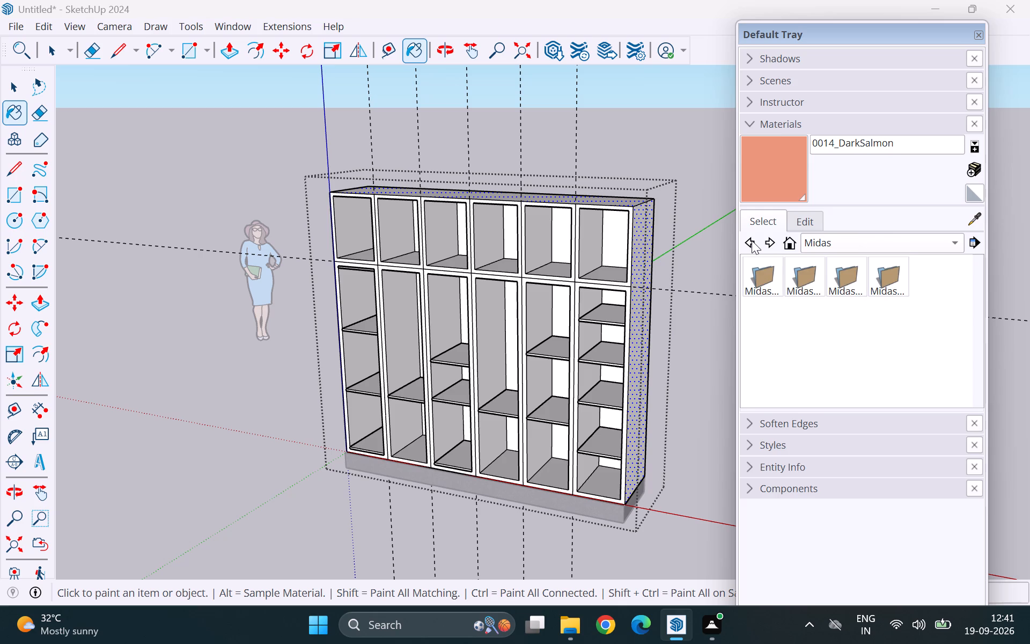
click(752, 240)
click(752, 240)
click(752, 240)
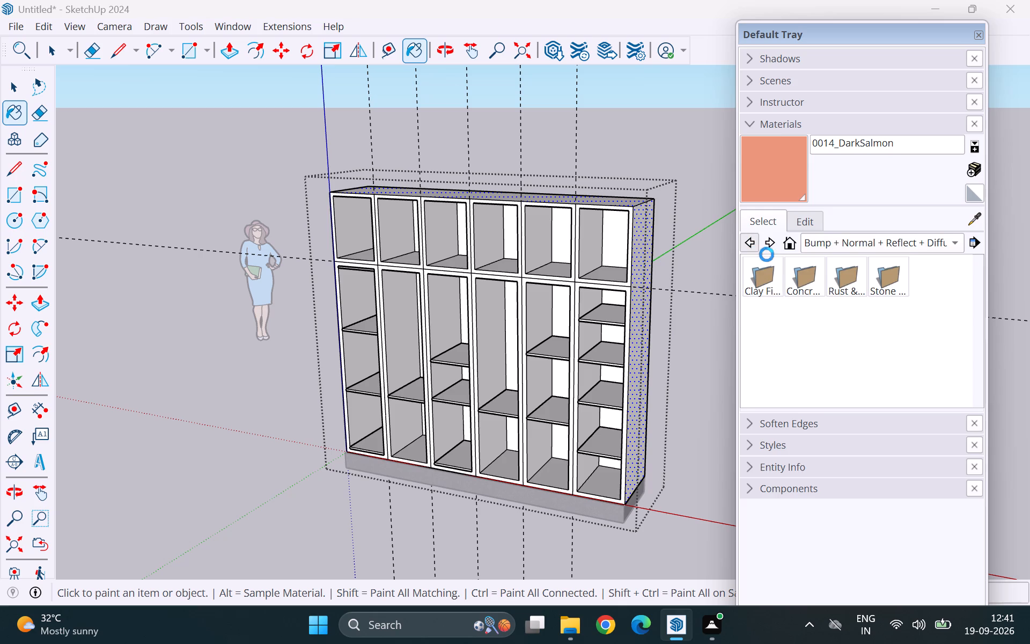
scroll(875, 304, up, 9)
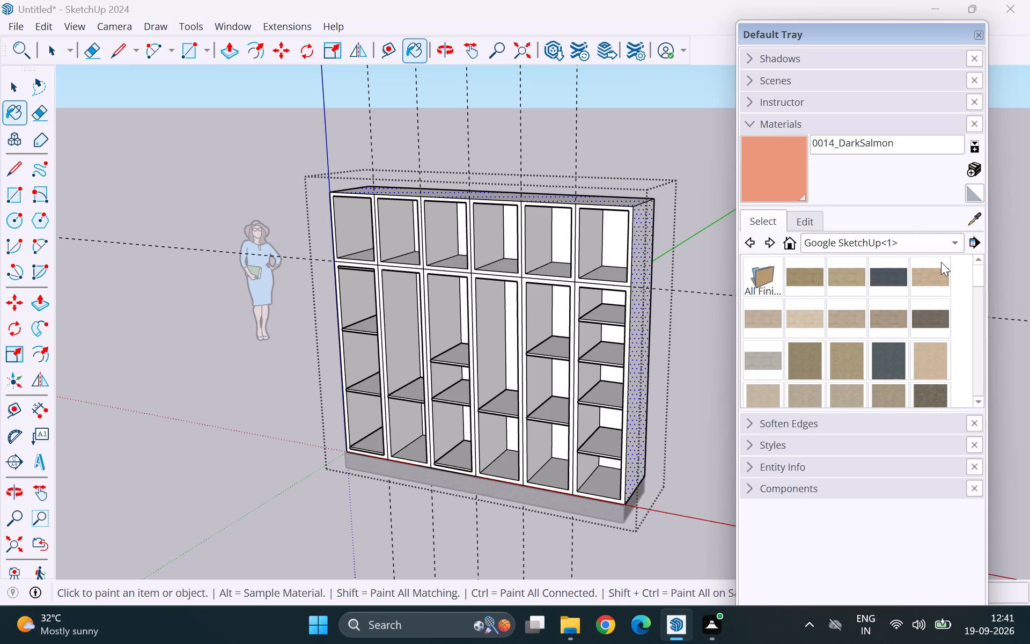
Browse the nested Google SketchUp textures and the Archi Concrete Distressed folders under Bump + Normal + Reflect, returning to the collection's top level.
scroll(894, 314, up, 4)
scroll(891, 311, down, 4)
scroll(808, 288, down, 6)
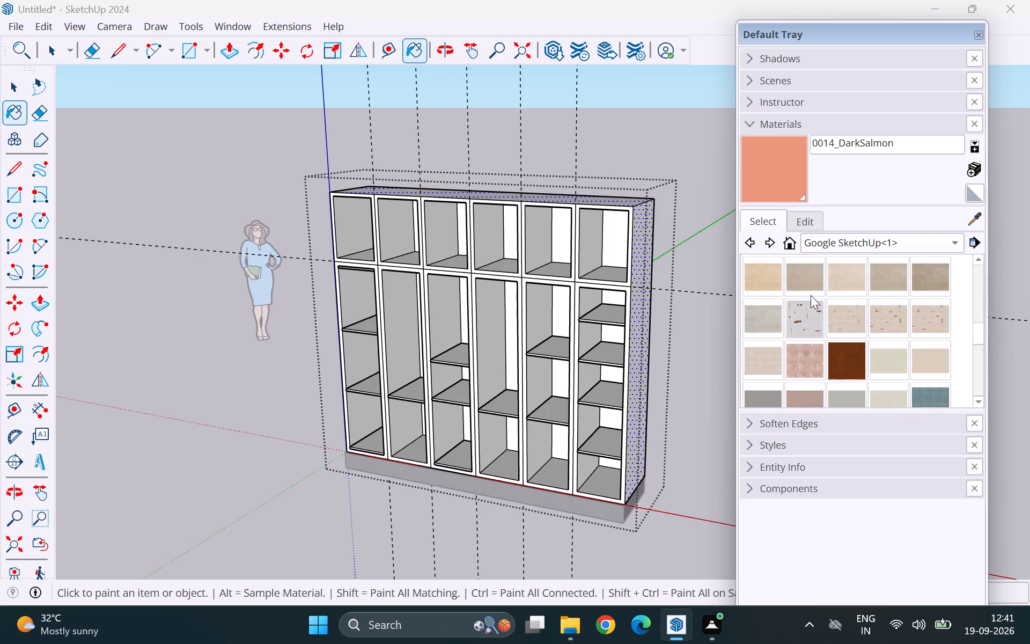
scroll(811, 295, down, 13)
click(849, 286)
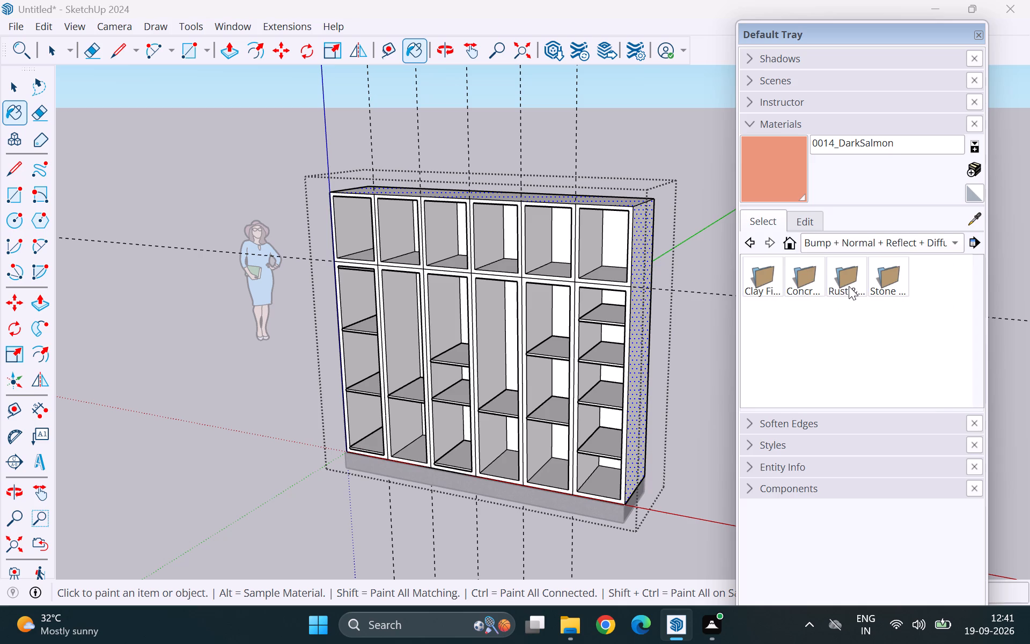
click(804, 289)
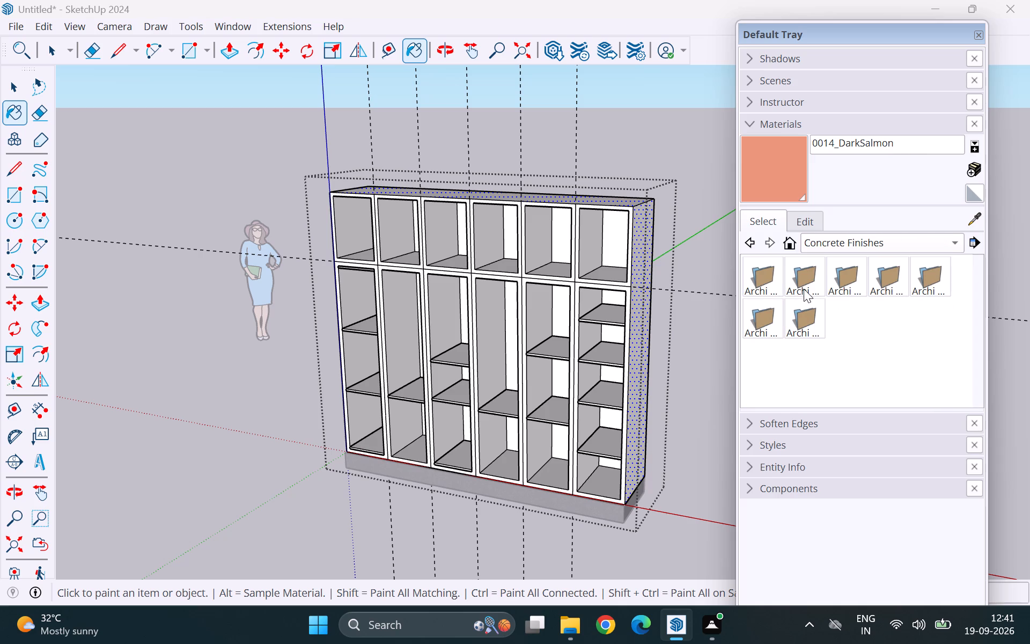
double_click(804, 289)
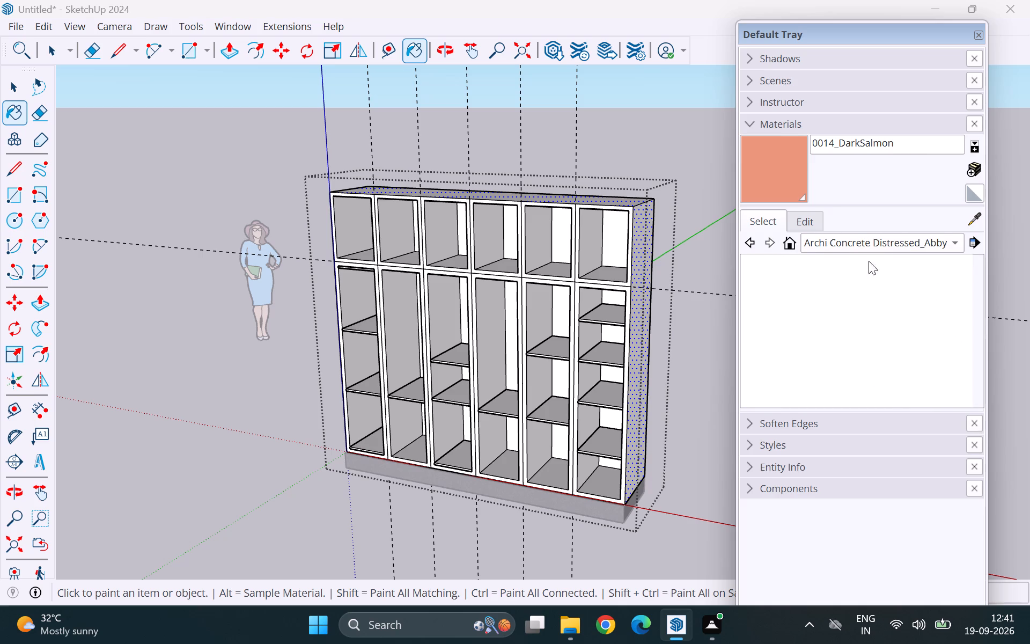
click(749, 240)
click(749, 240)
click(749, 240)
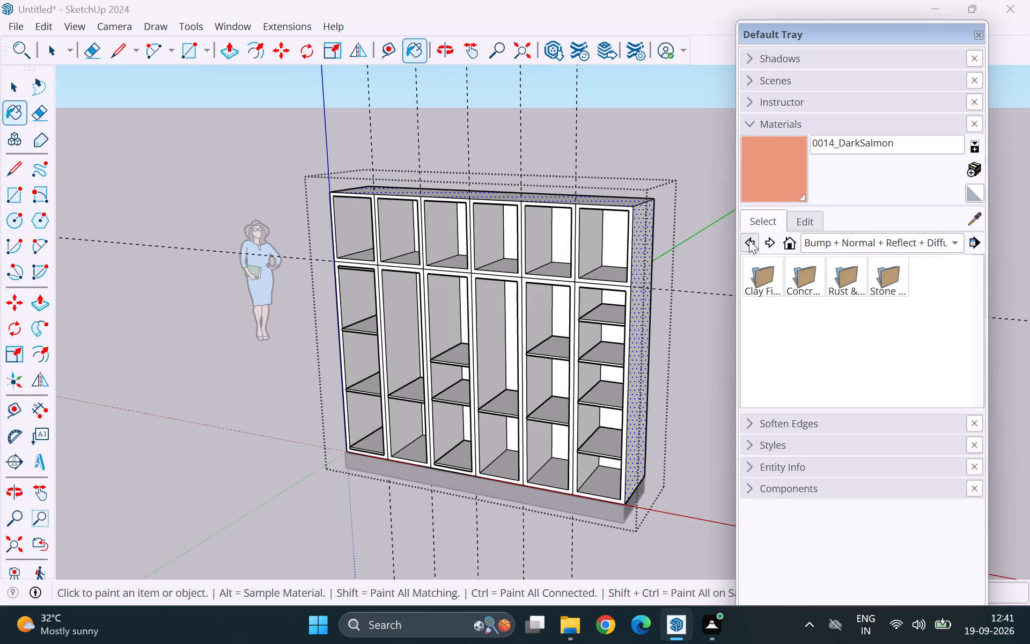
click(749, 240)
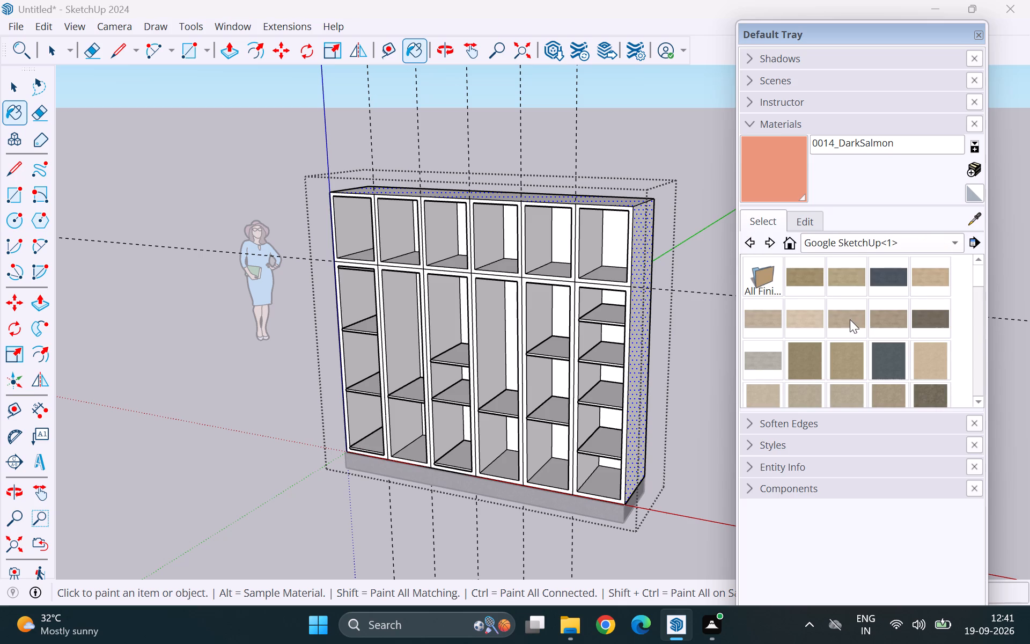
scroll(850, 319, up, 7)
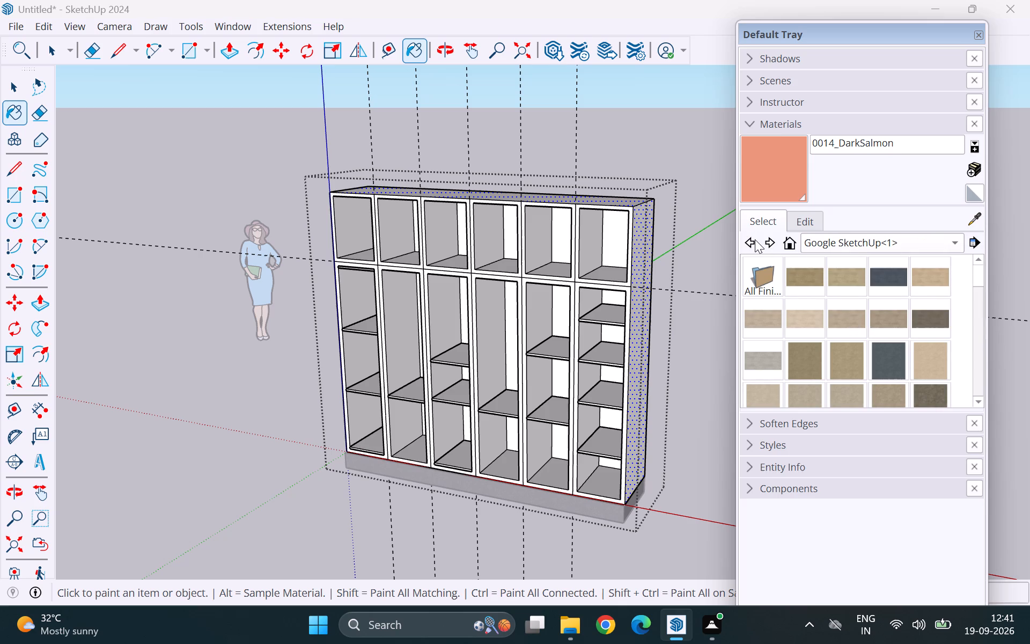
click(753, 240)
Switch the material library to the Wood collection.
click(870, 245)
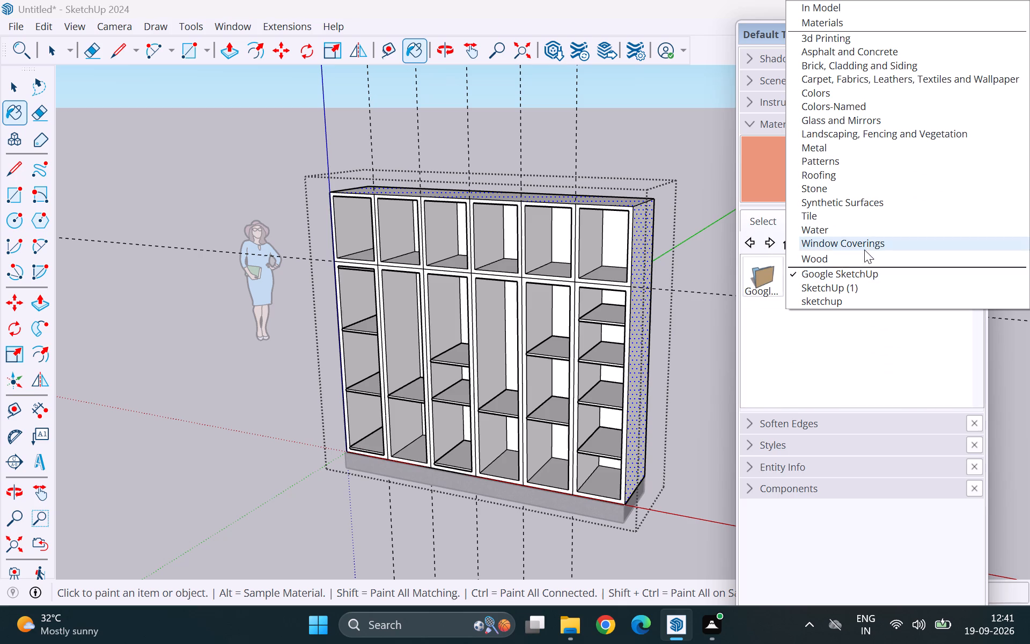
click(850, 265)
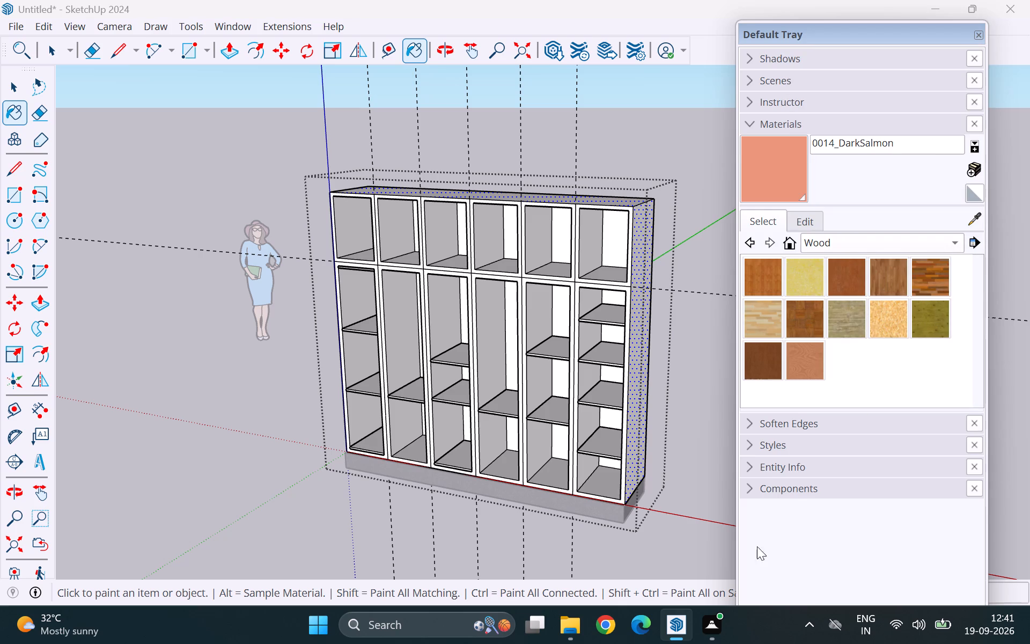
Switch to File Explorer and search Downloads for material archives, examining the SketchUp folder inside SketchUp-20250915T112154Z-1-001 and returning to Downloads.
click(569, 629)
click(519, 565)
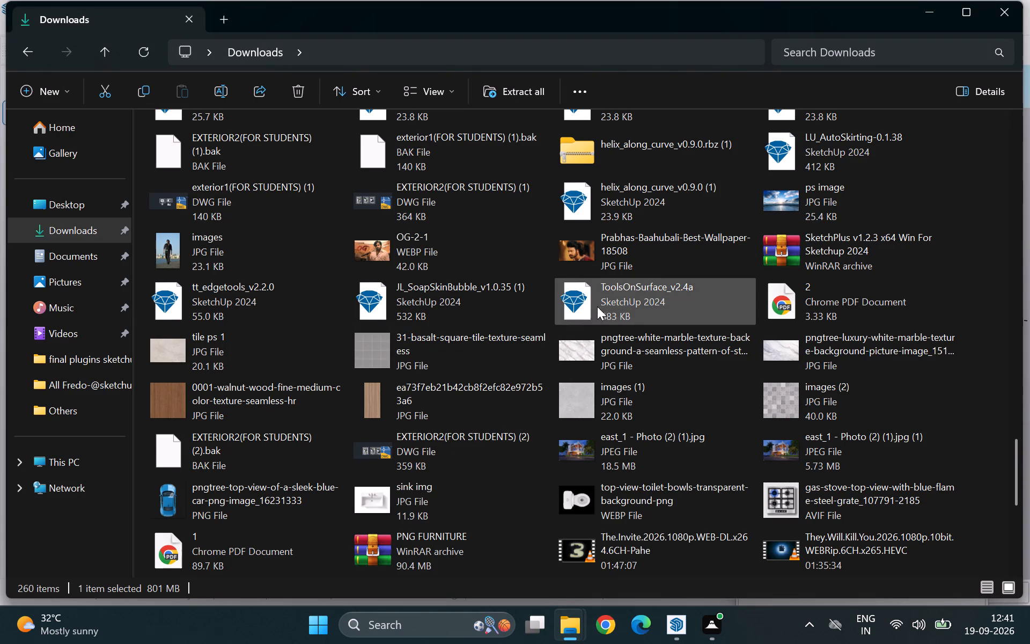
scroll(779, 366, down, 2)
scroll(756, 398, up, 1)
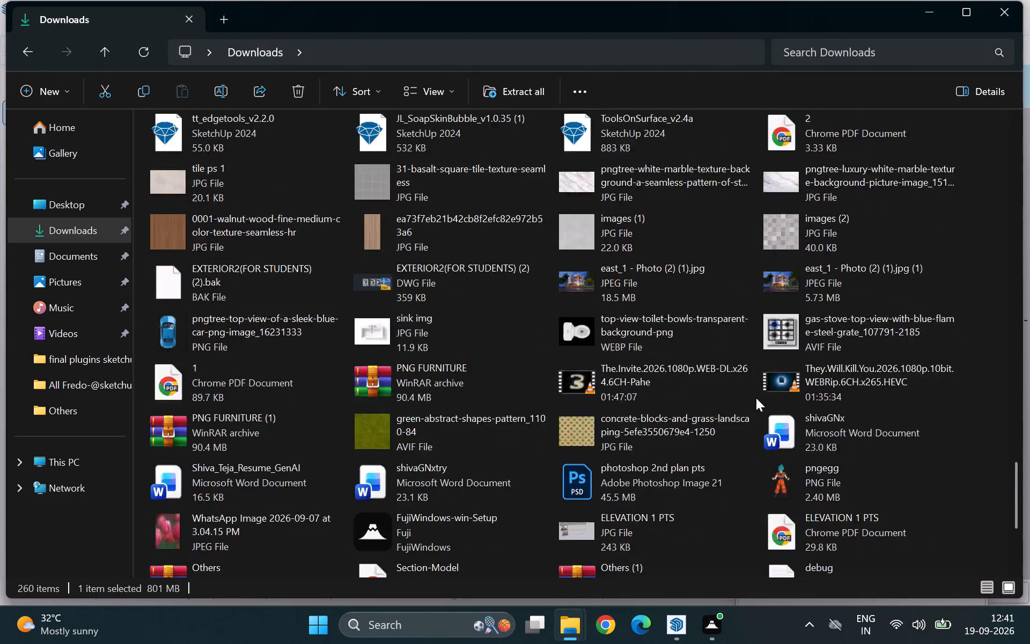
scroll(756, 398, up, 1)
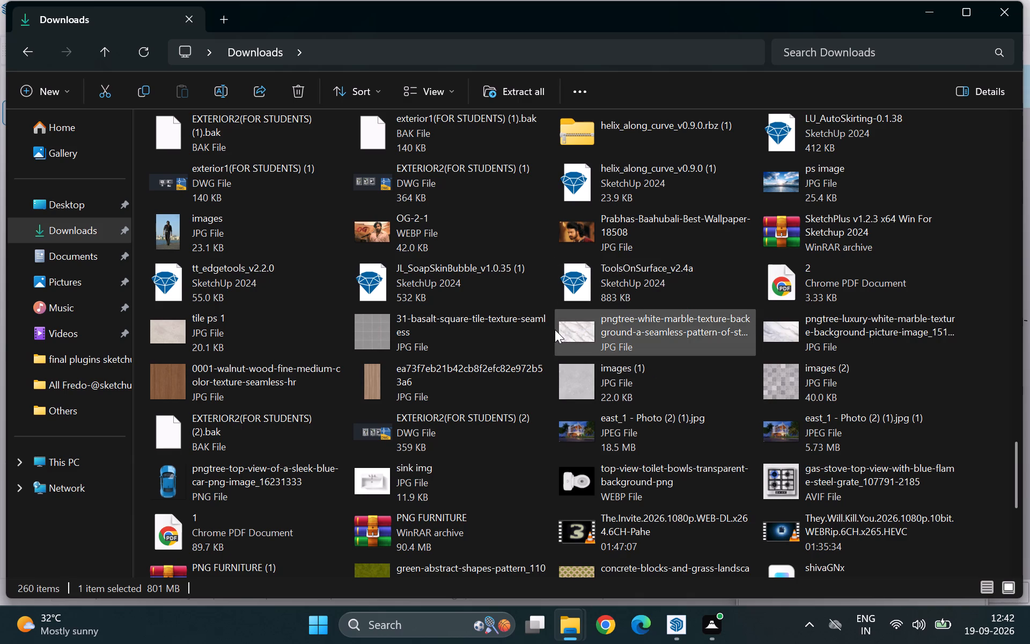
scroll(555, 330, up, 4)
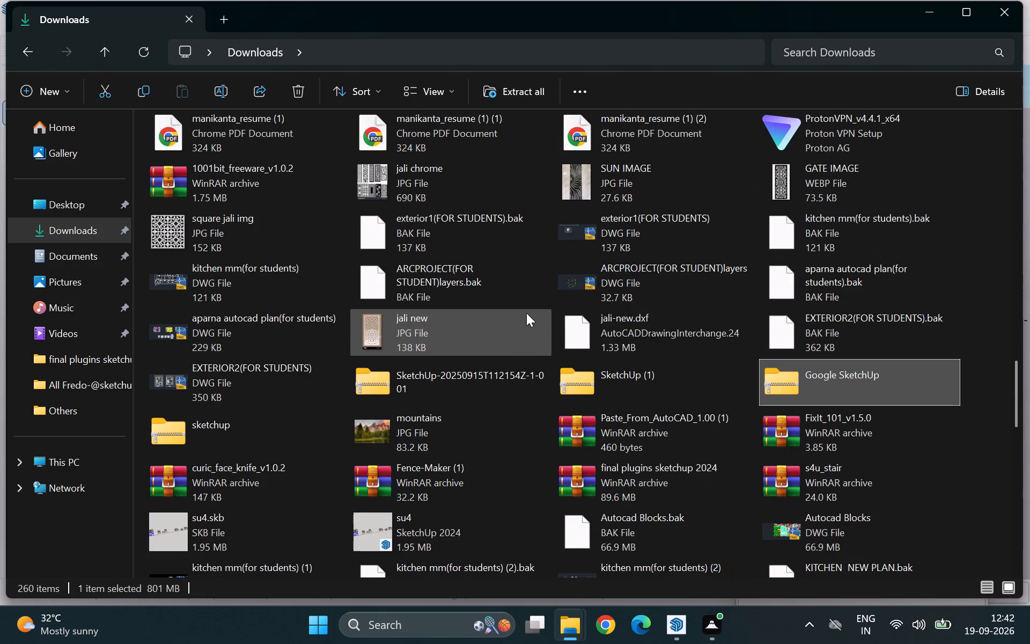
scroll(504, 297, down, 2)
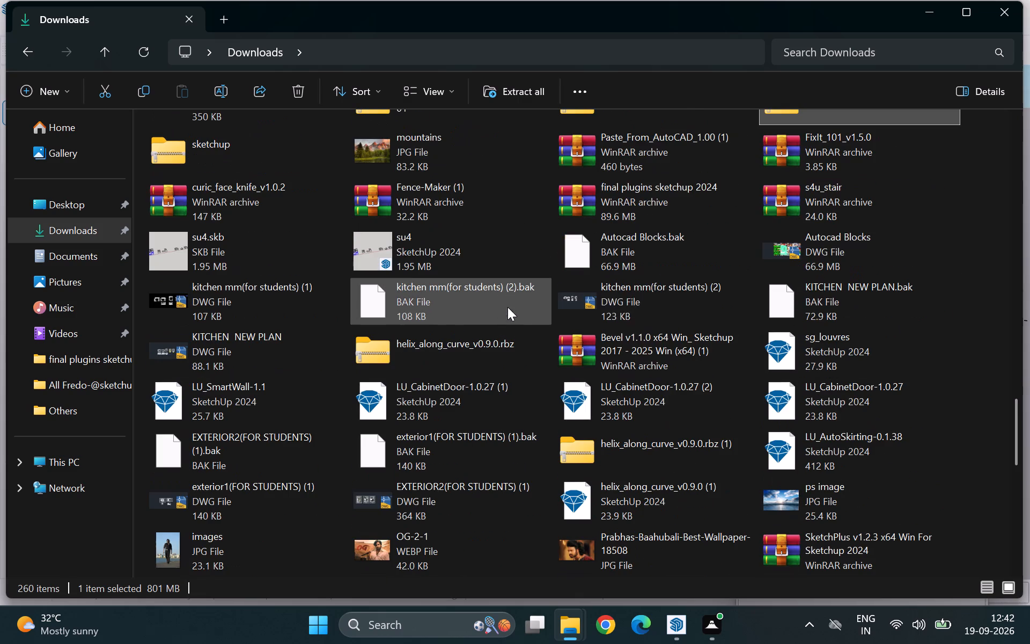
scroll(673, 274, up, 1)
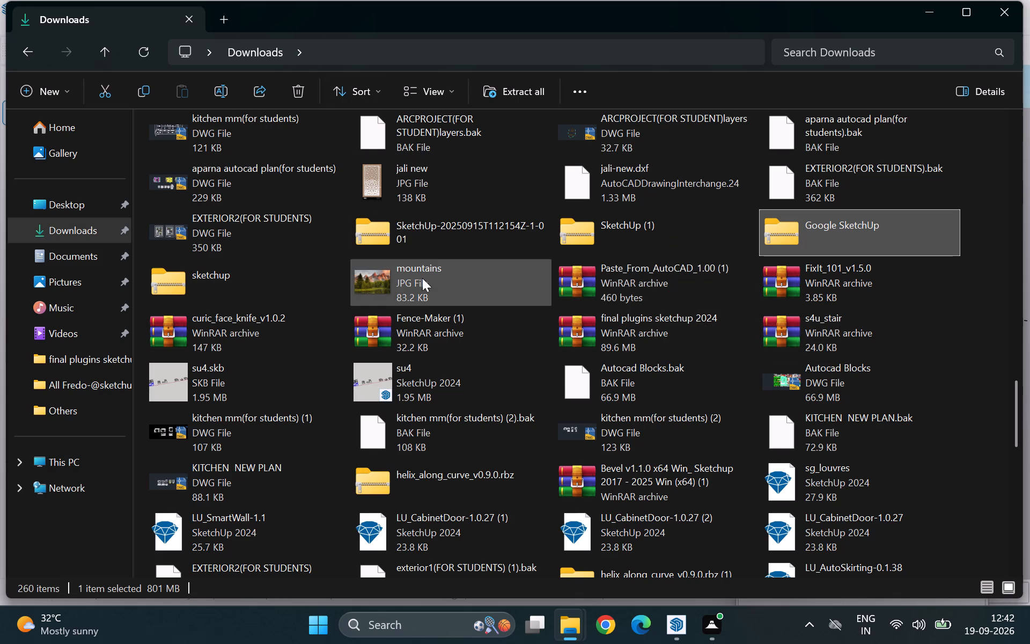
double_click(431, 241)
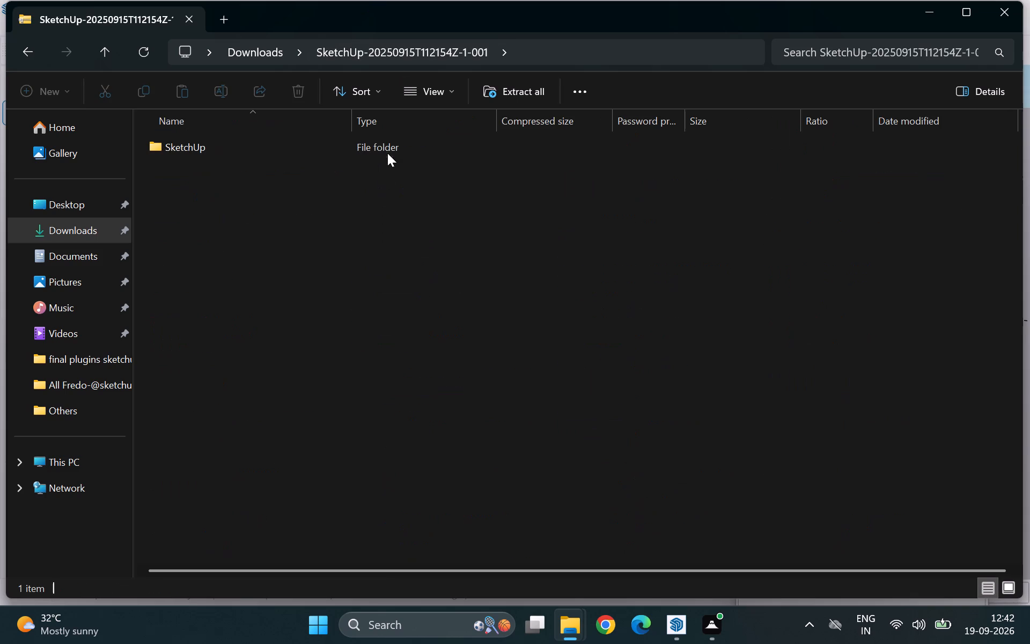
double_click(387, 152)
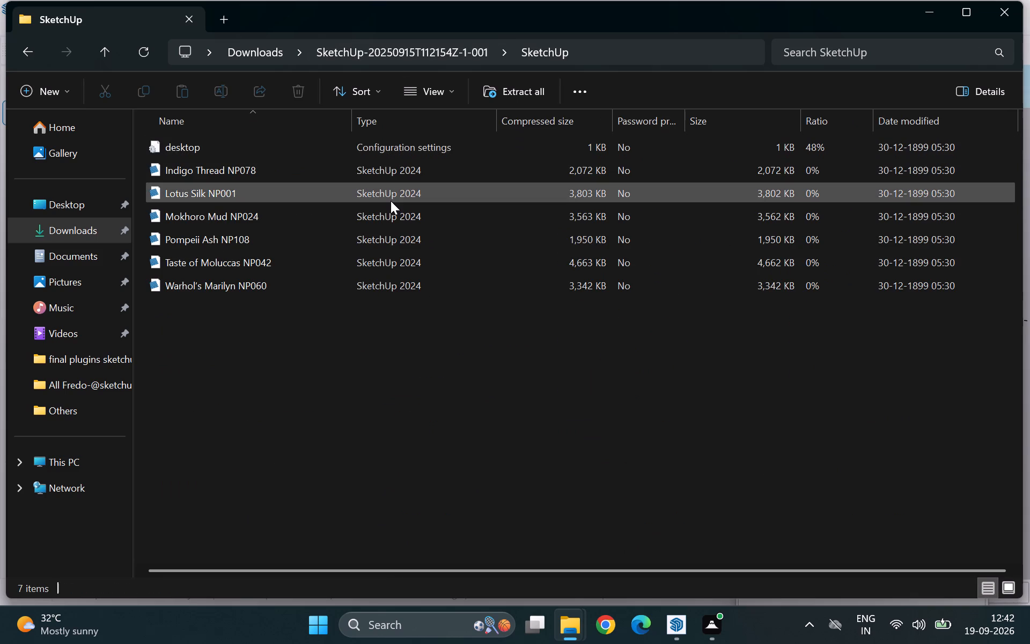
click(369, 44)
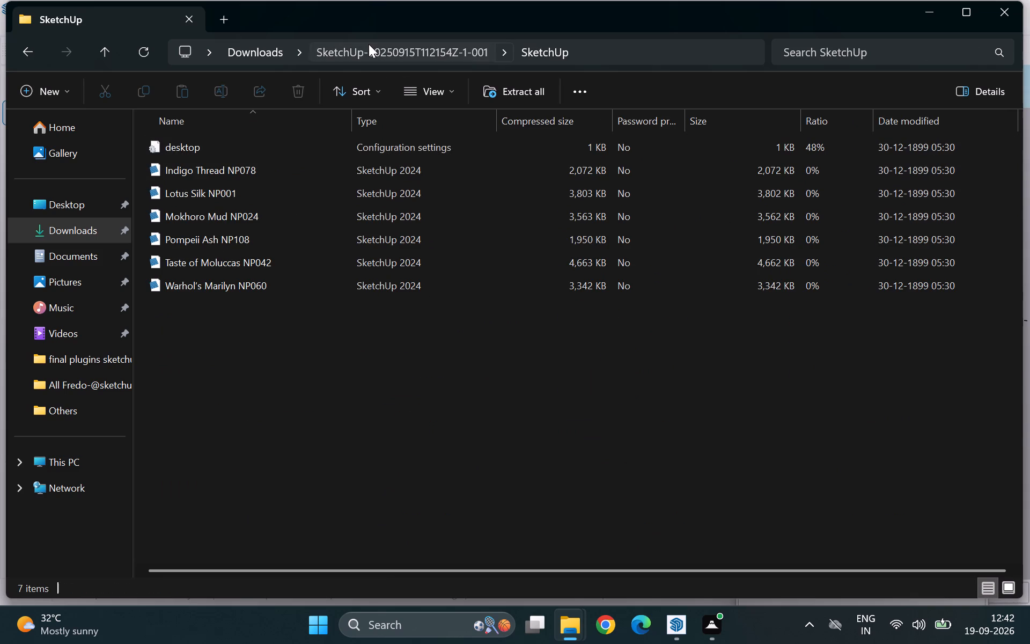
click(269, 54)
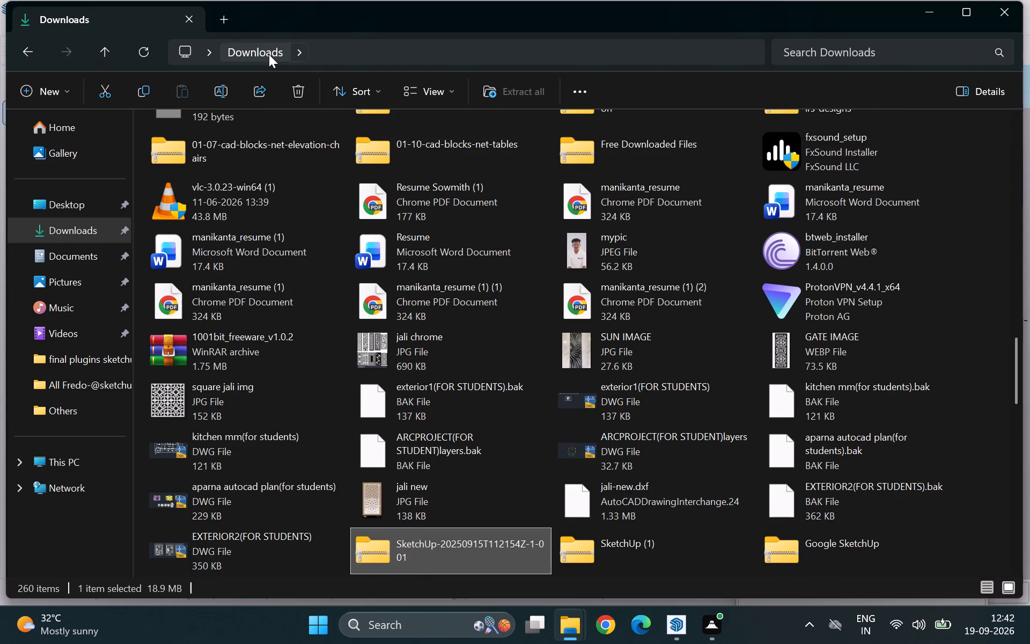
Check the contents of the SketchUp (1) archive and recheck SketchUp-20250915T112154Z-1-001, returning to Downloads.
double_click(644, 540)
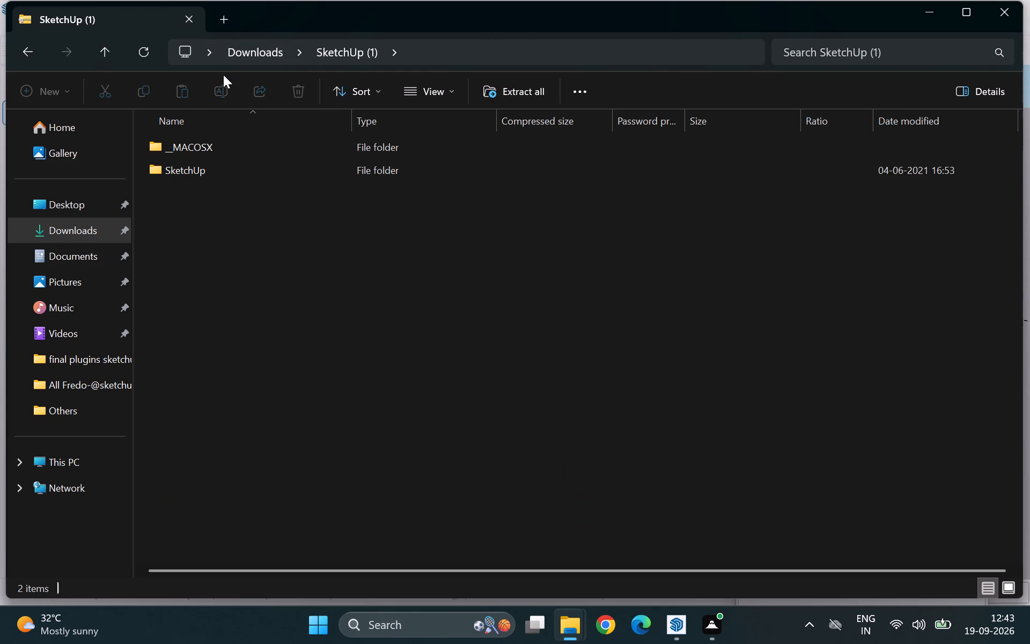
click(242, 53)
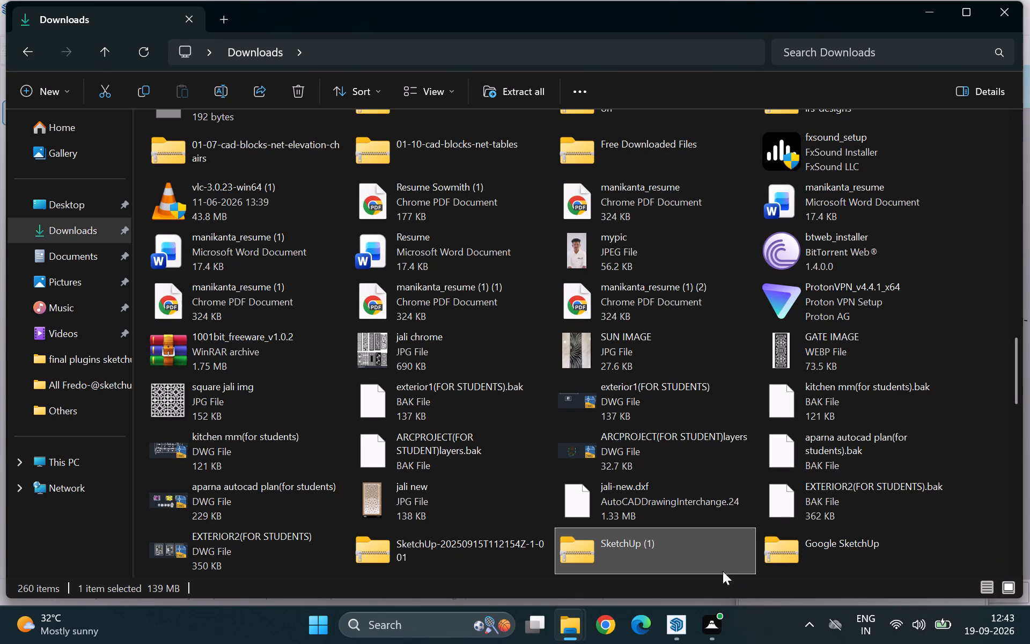
double_click(437, 568)
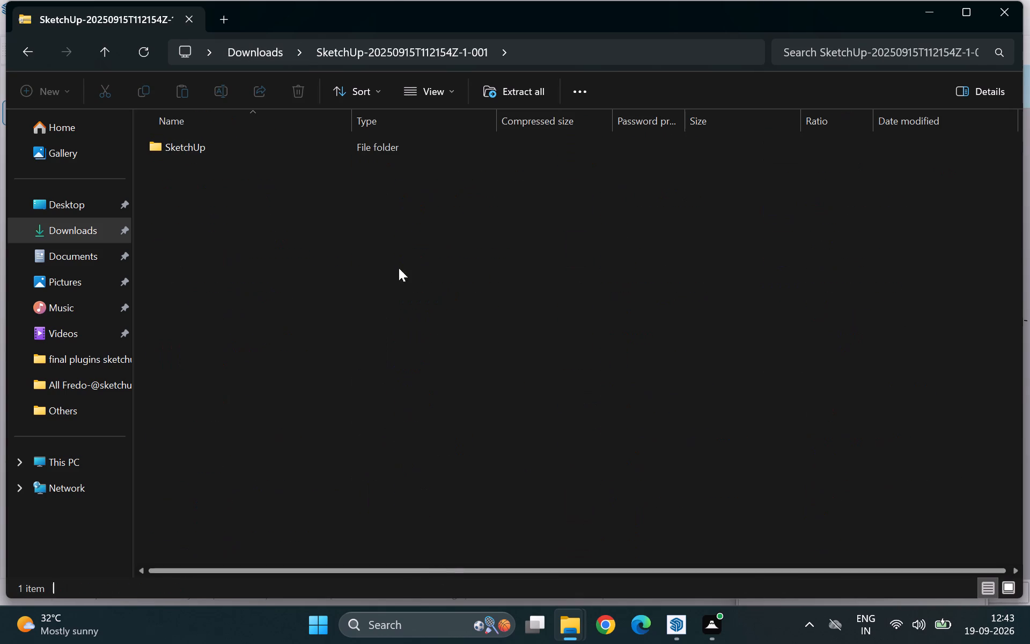
double_click(295, 151)
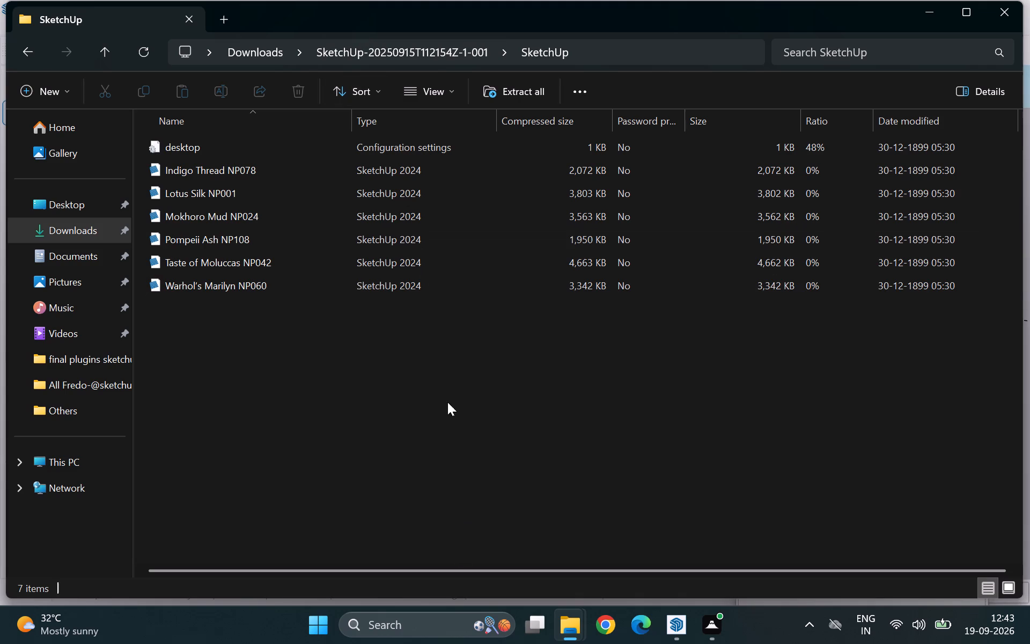
click(391, 52)
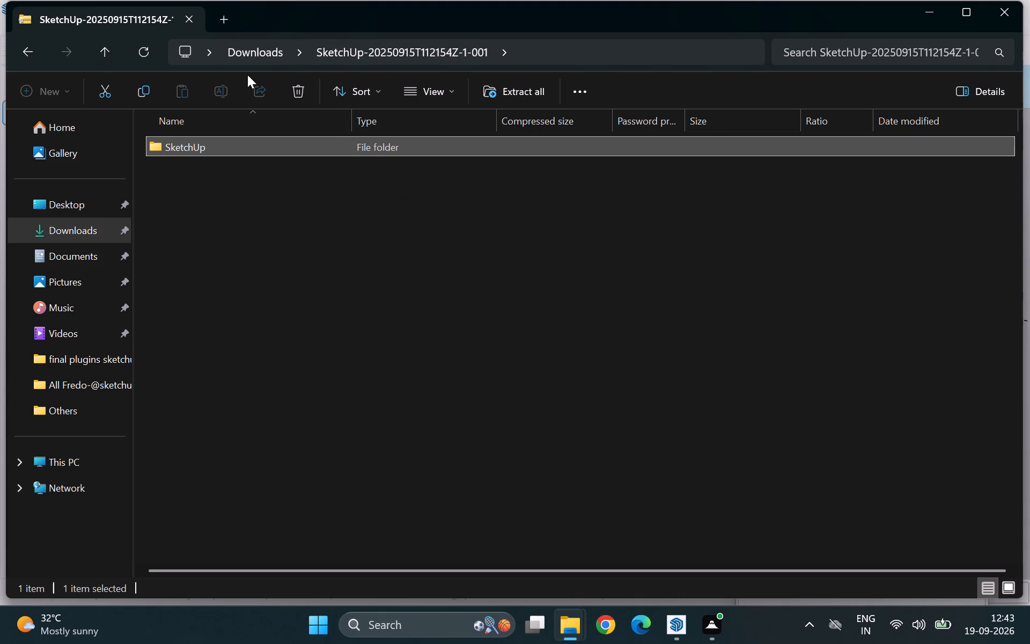
click(259, 46)
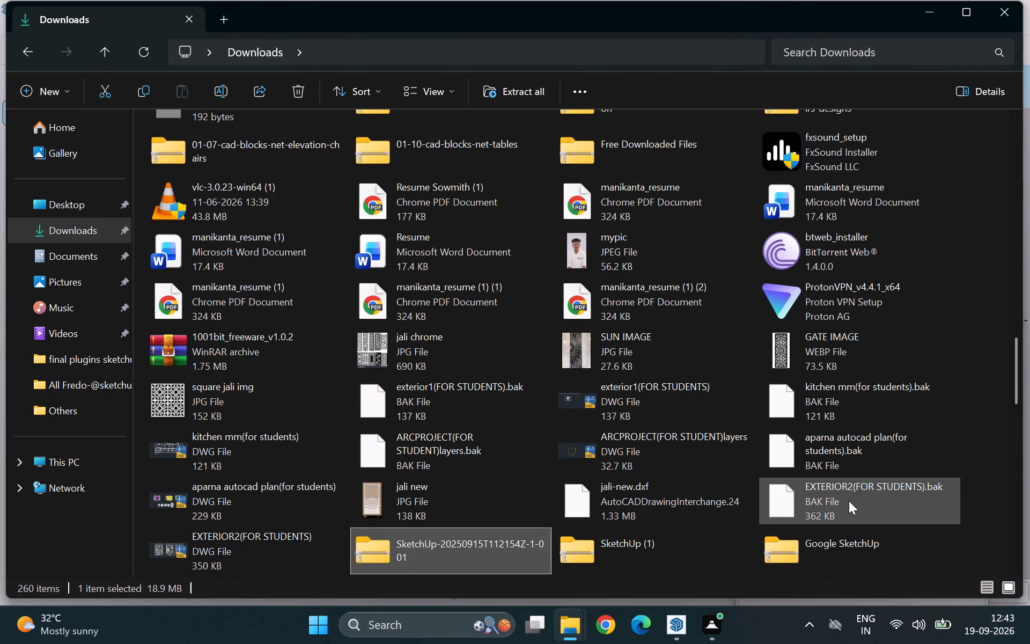
Examine the Google SketchUp archive down to Archi Concrete Distressed_Abbys Light, try opening its last JPG, and return to Concrete Finishes.
double_click(827, 538)
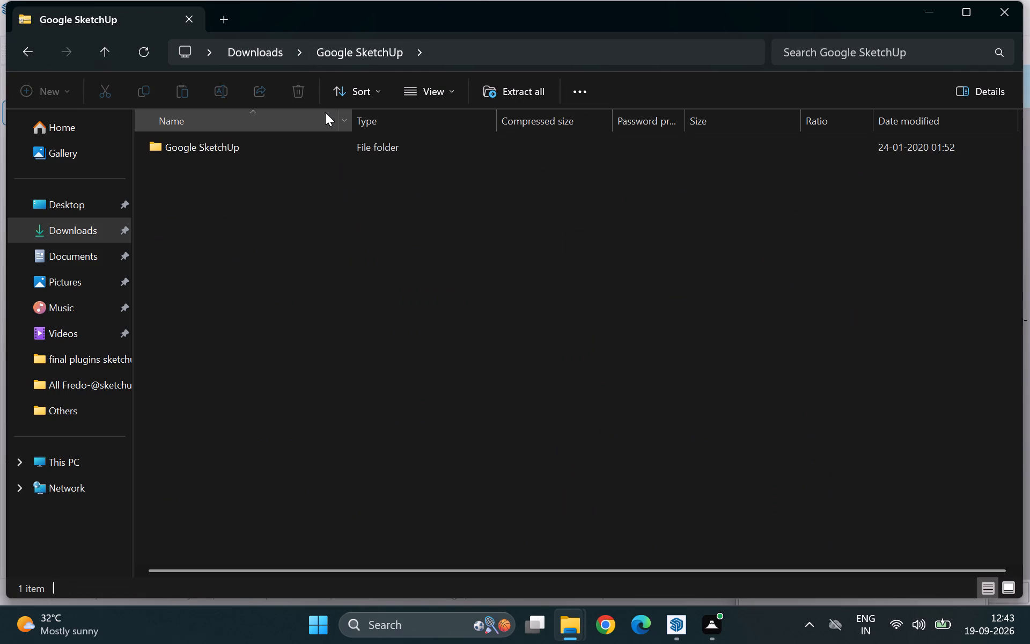
double_click(293, 136)
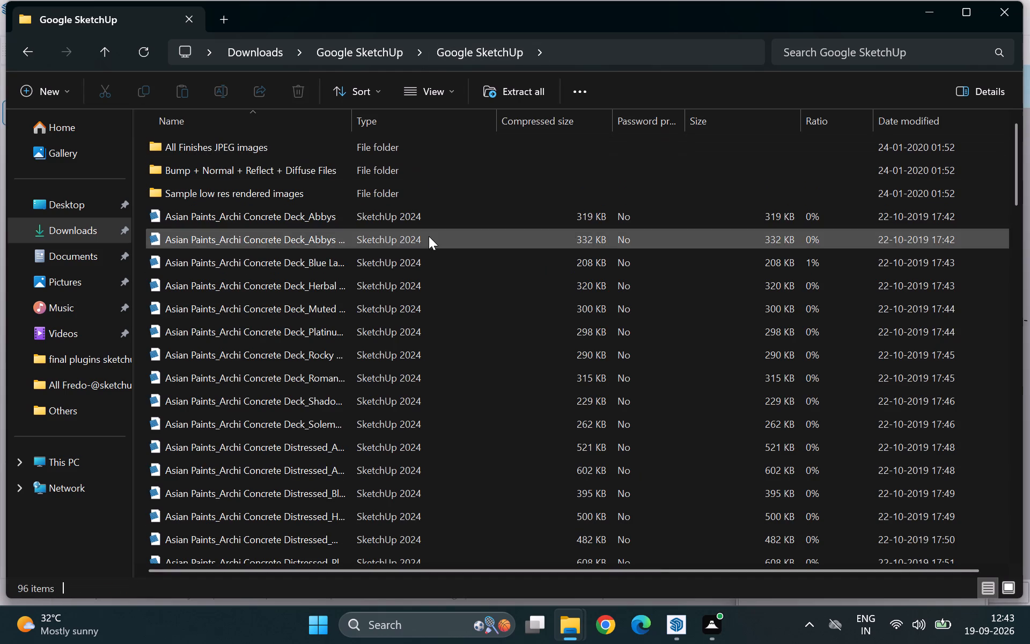
triple_click(426, 160)
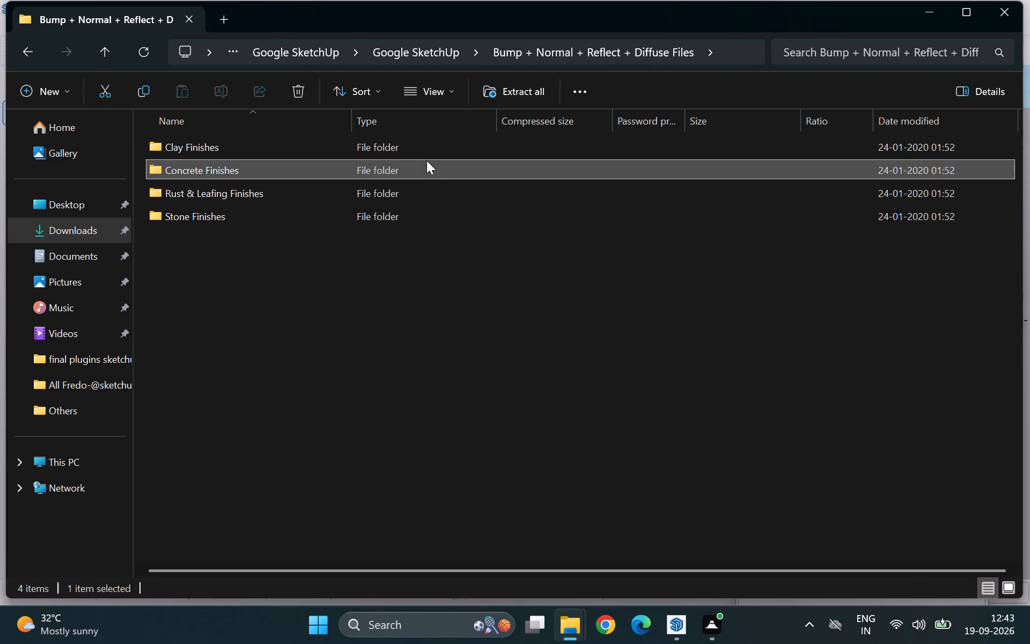
click(433, 164)
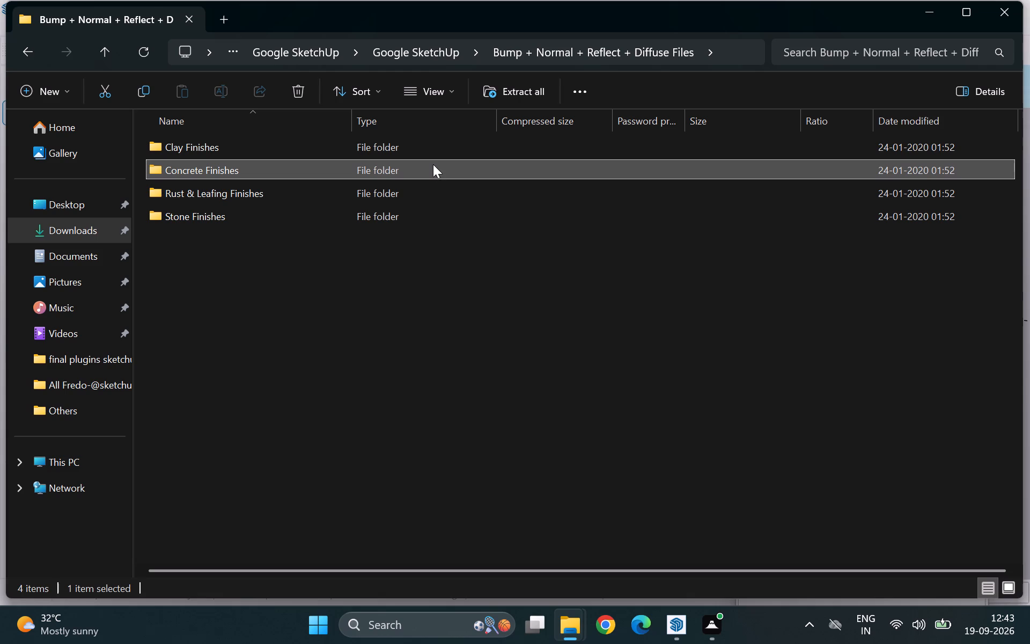
double_click(433, 164)
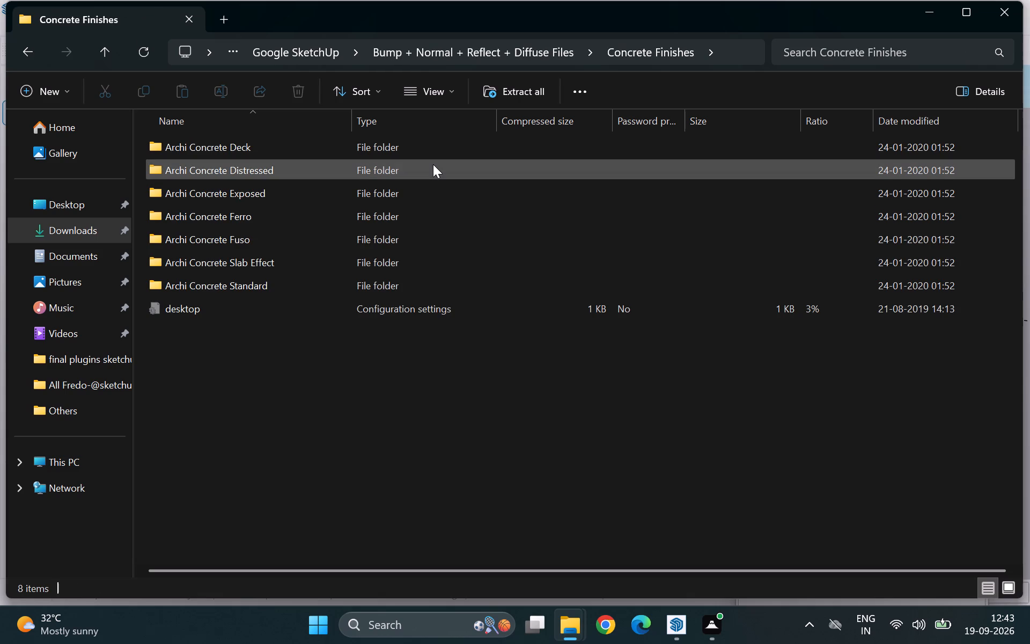
double_click(433, 164)
double_click(433, 164)
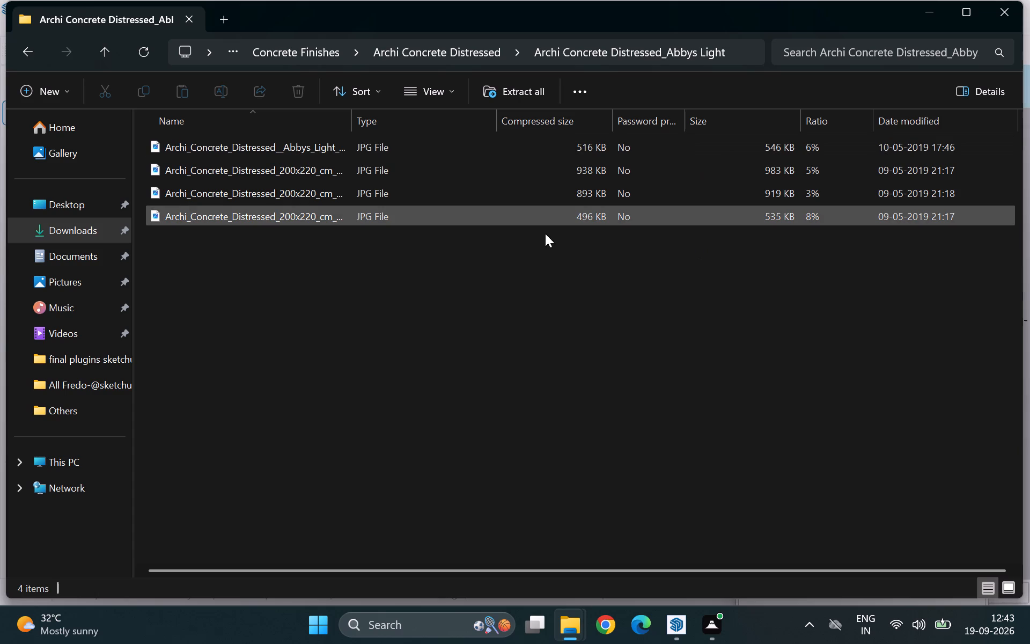
double_click(345, 209)
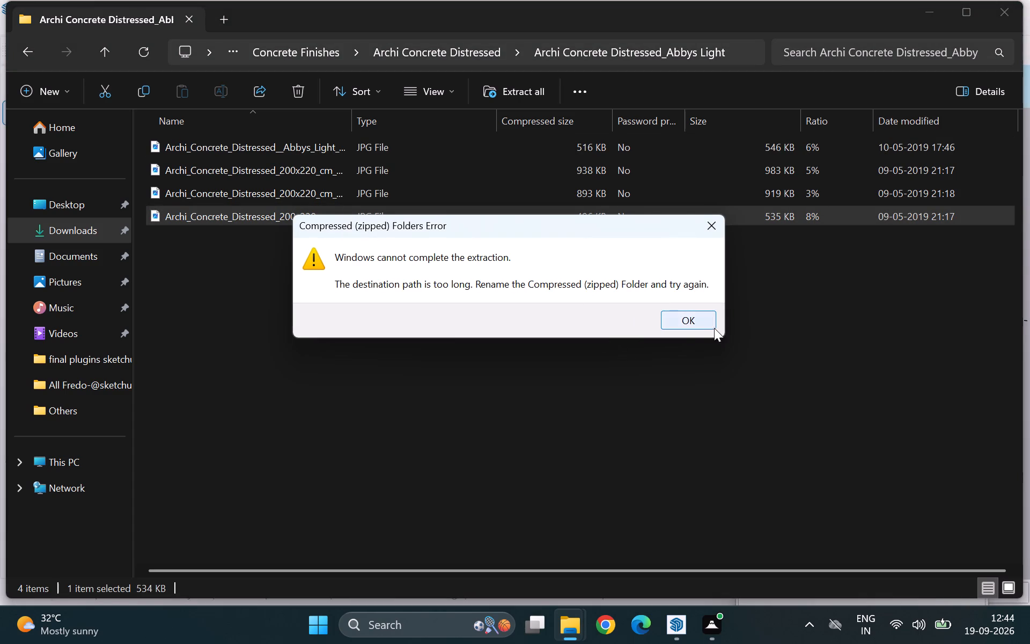
click(697, 324)
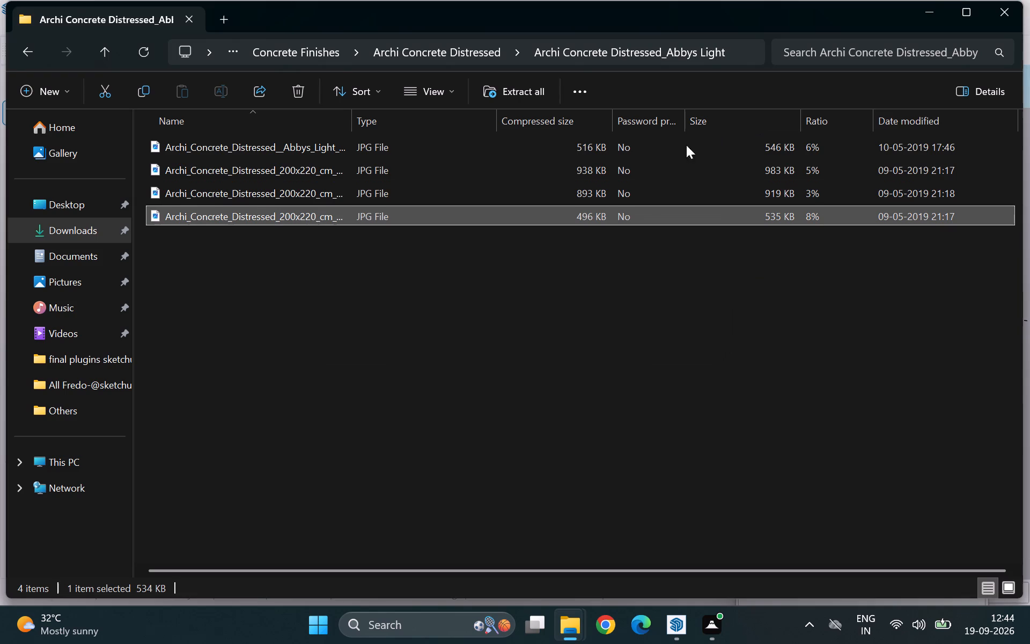
click(107, 57)
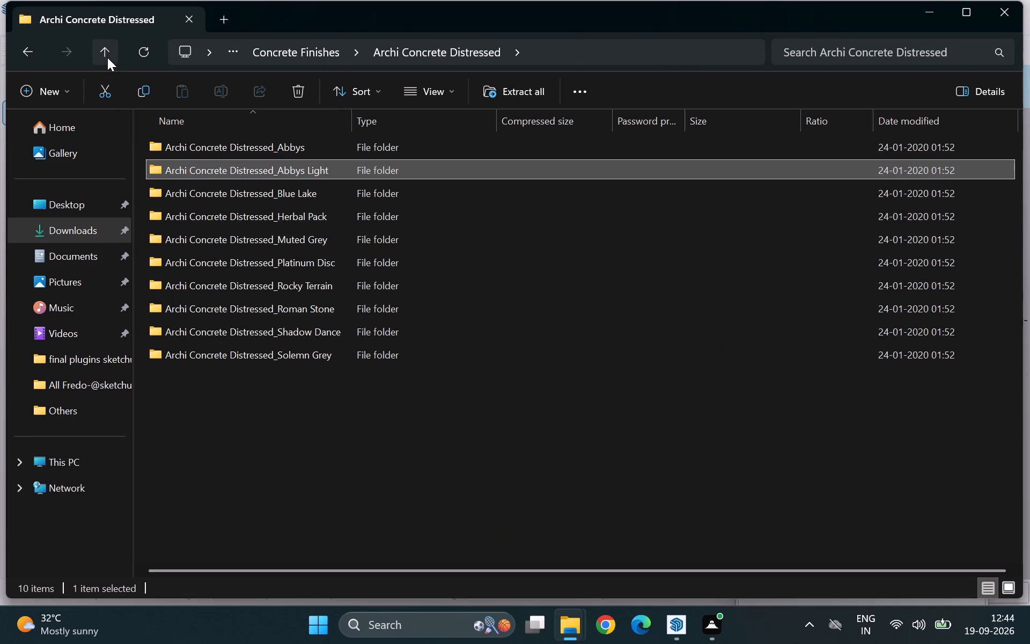
click(107, 57)
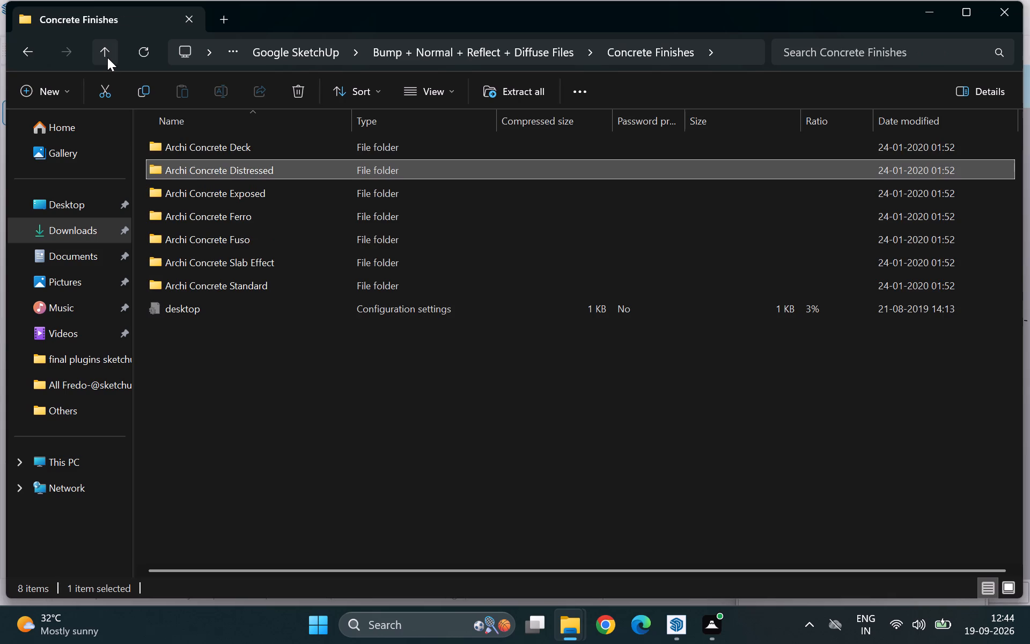
Check the Clay, Concrete, Rust & Leafing and Stone finish folders in Bump + Normal + Reflect + Diffuse Files, returning to Downloads.
click(107, 57)
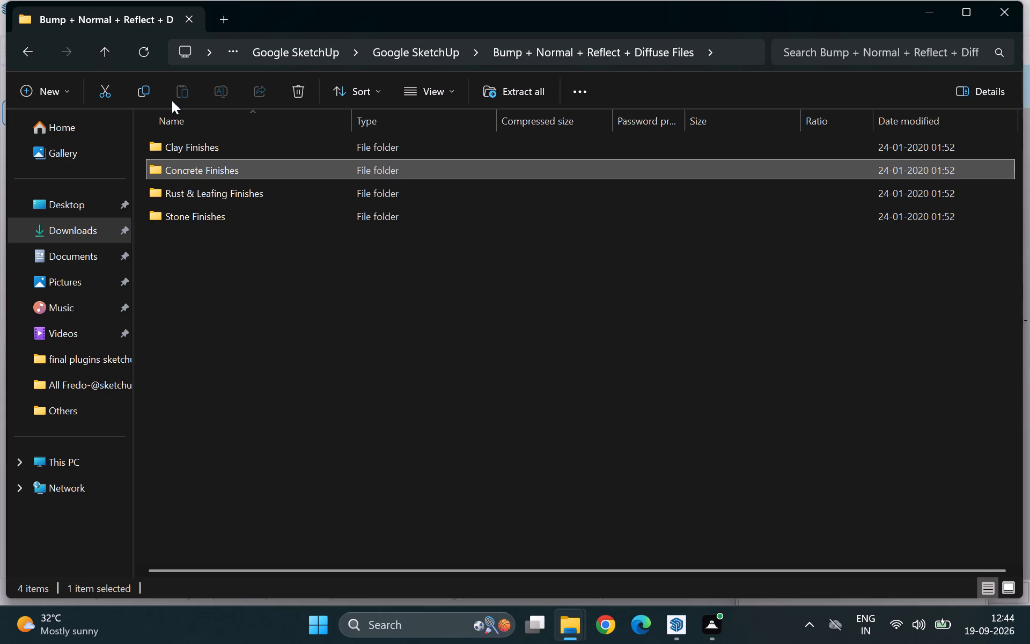
shift+click(205, 144)
shift+click(222, 194)
shift+click(220, 213)
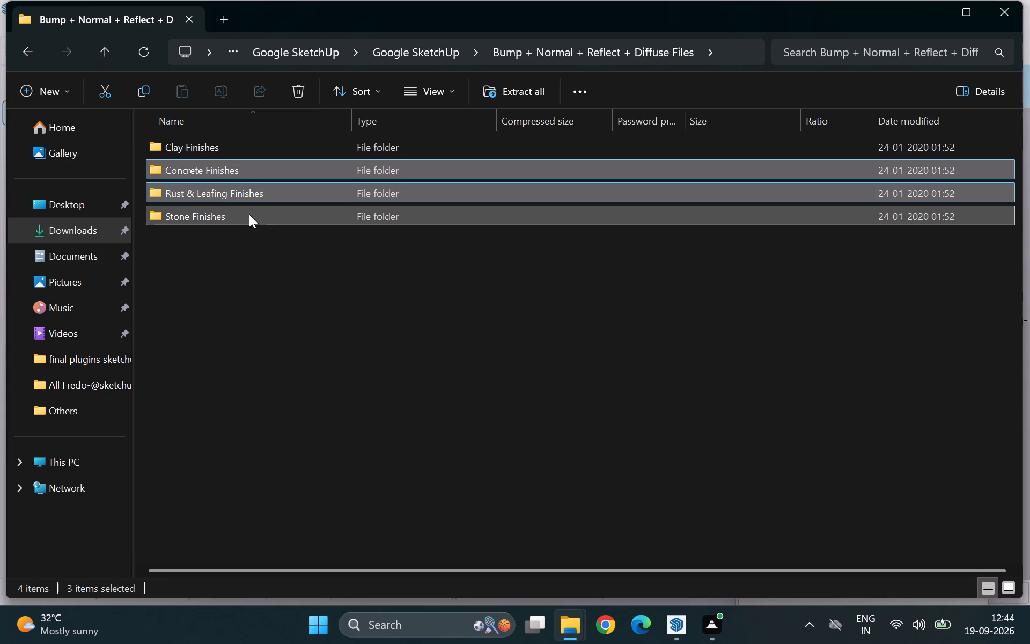
shift+click(233, 142)
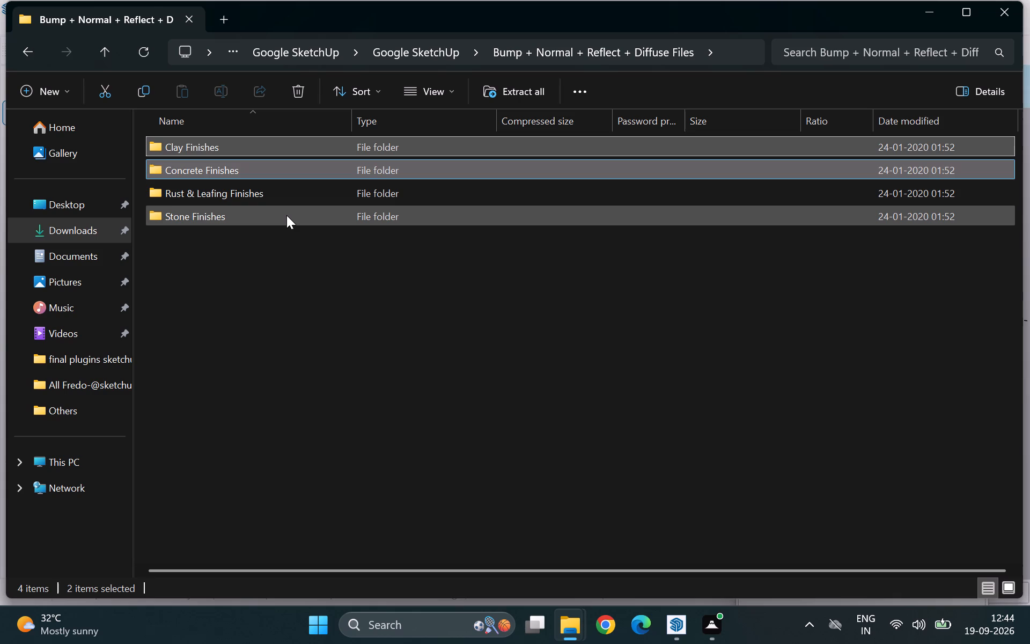
click(286, 215)
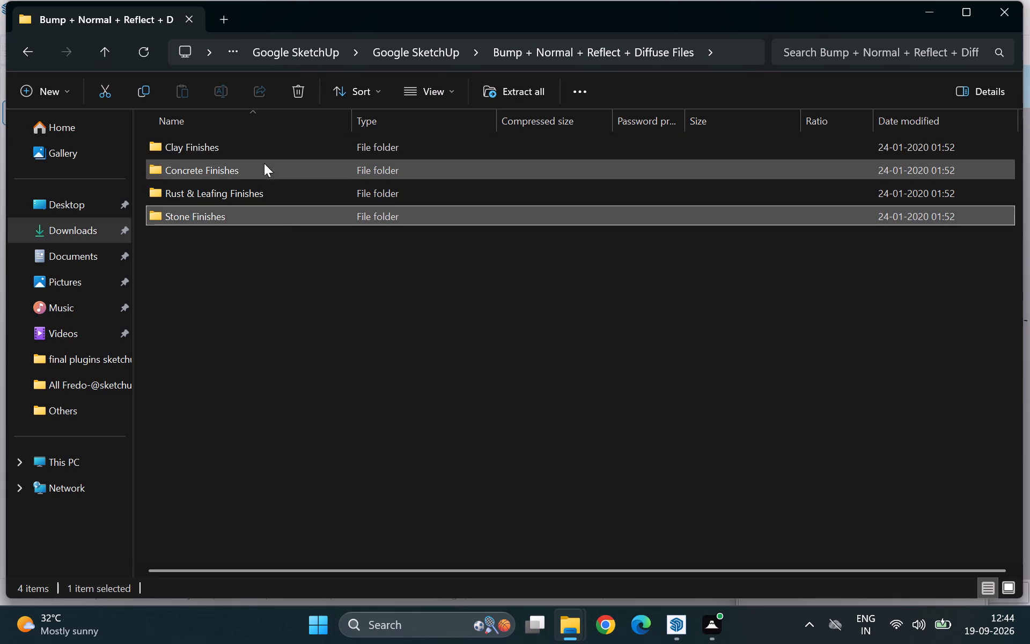
shift+click(263, 156)
right_click(304, 197)
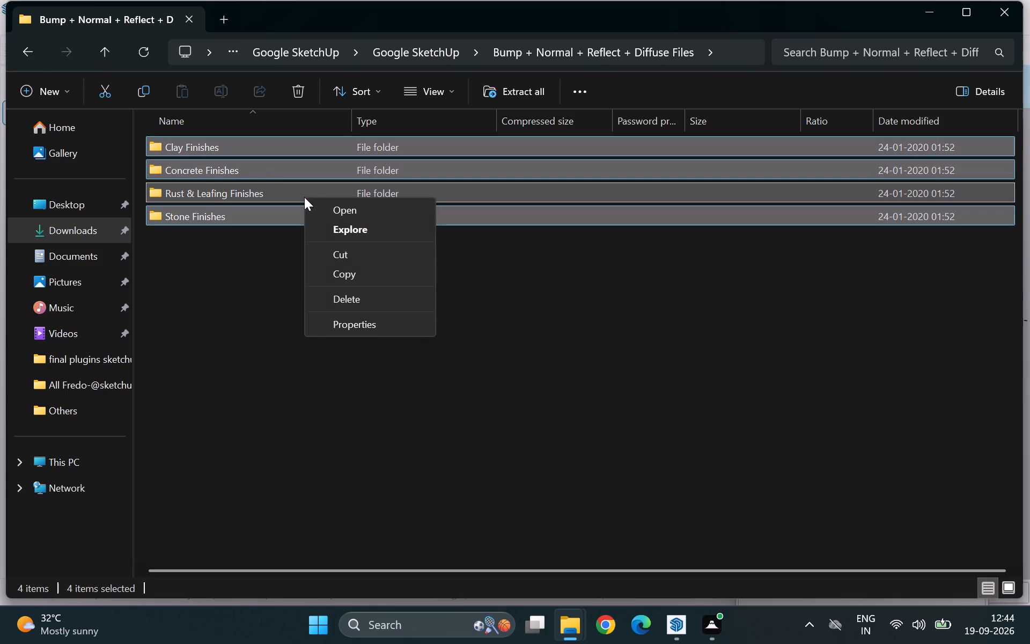
click(283, 264)
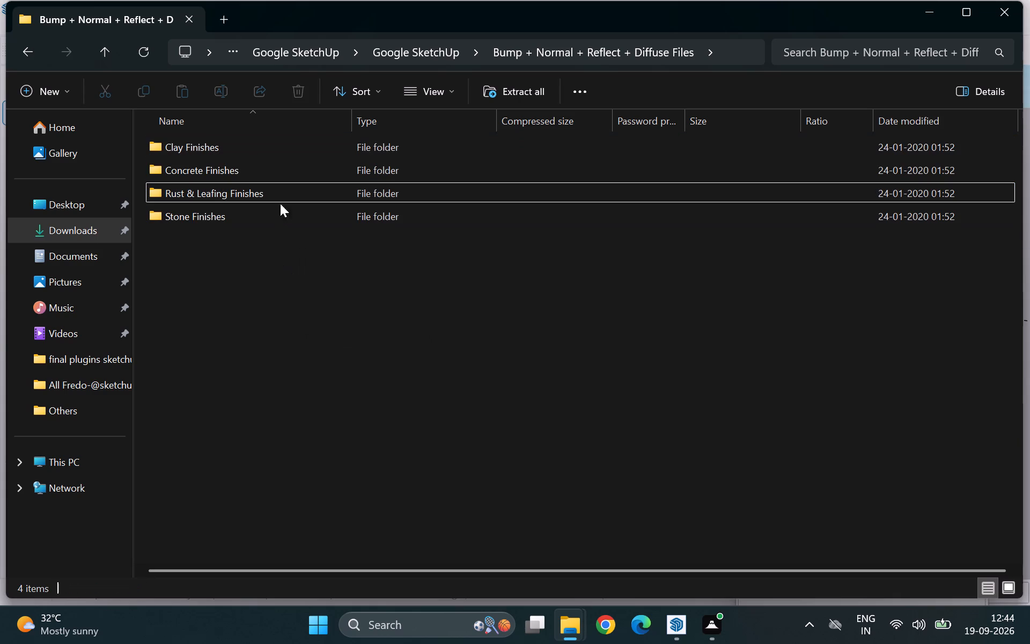
click(104, 50)
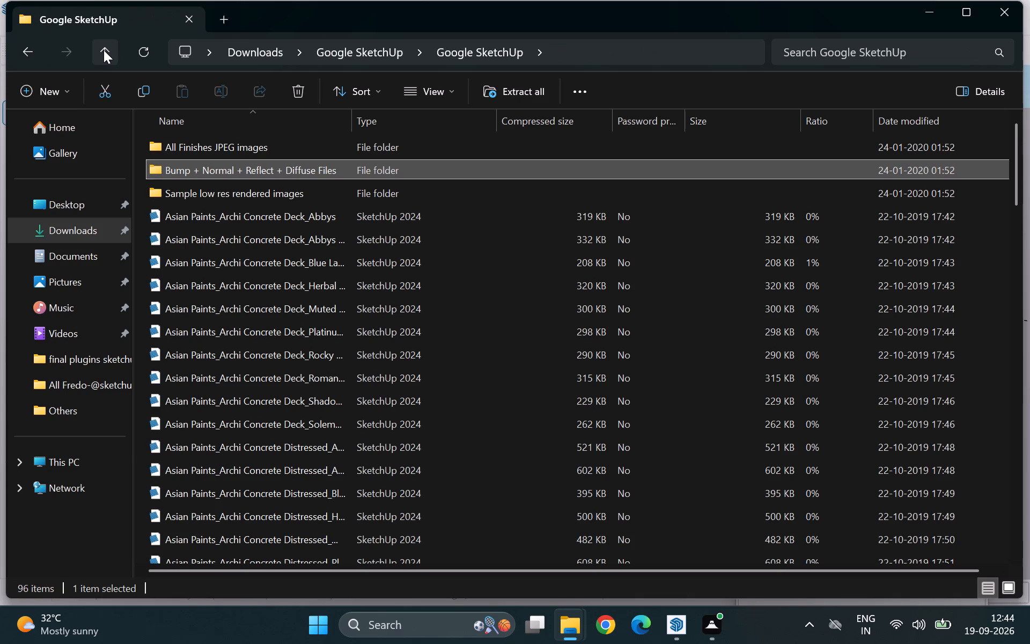
click(104, 50)
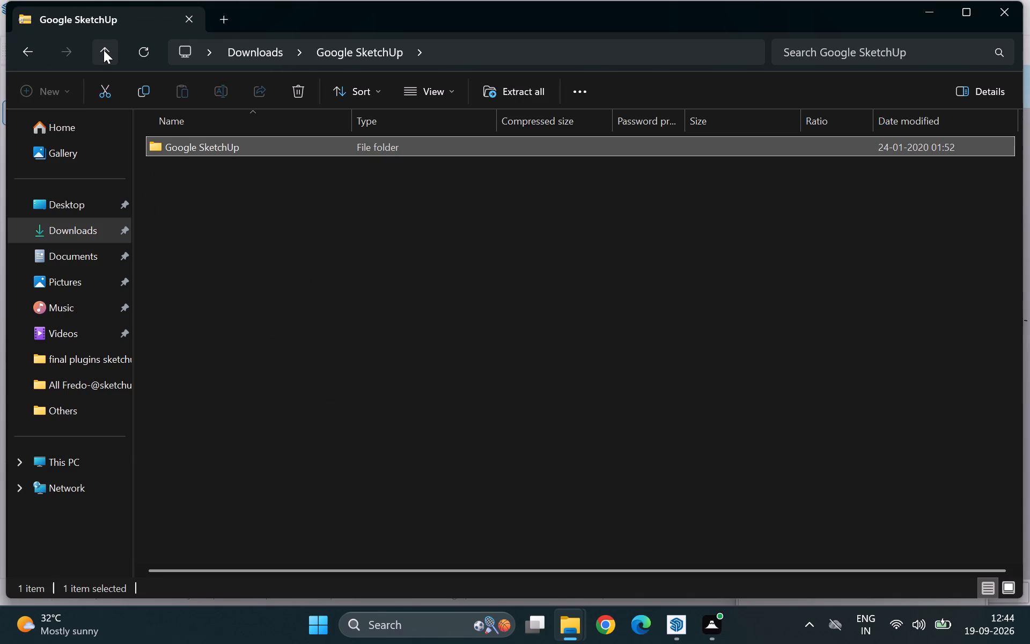
click(104, 50)
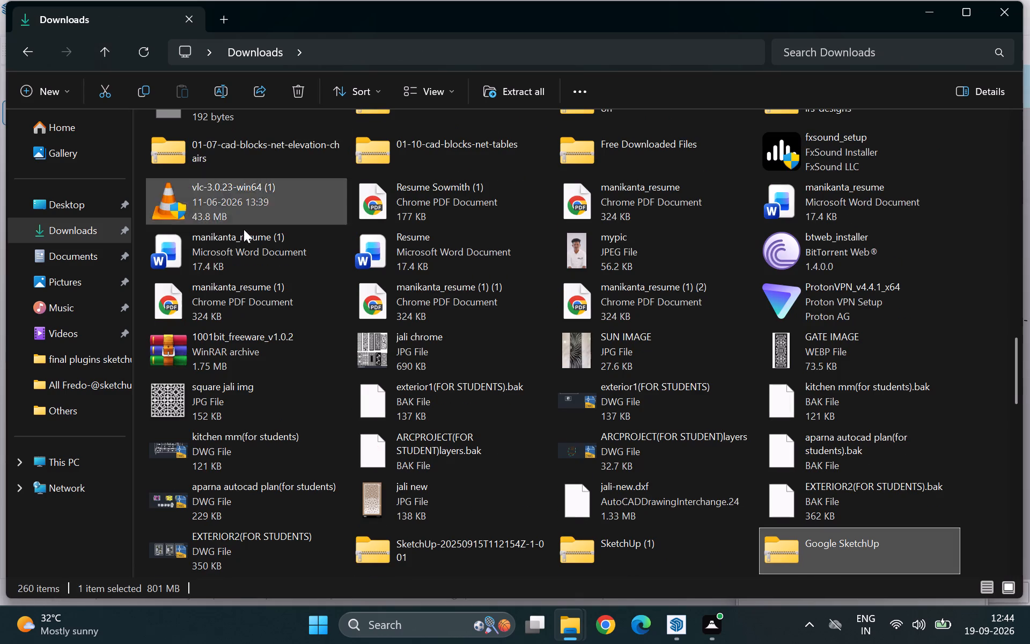
Extract the SketchUp-20250915T112154Z-1-001 archive into its own folder in Downloads, replacing all existing files.
scroll(466, 471, down, 1)
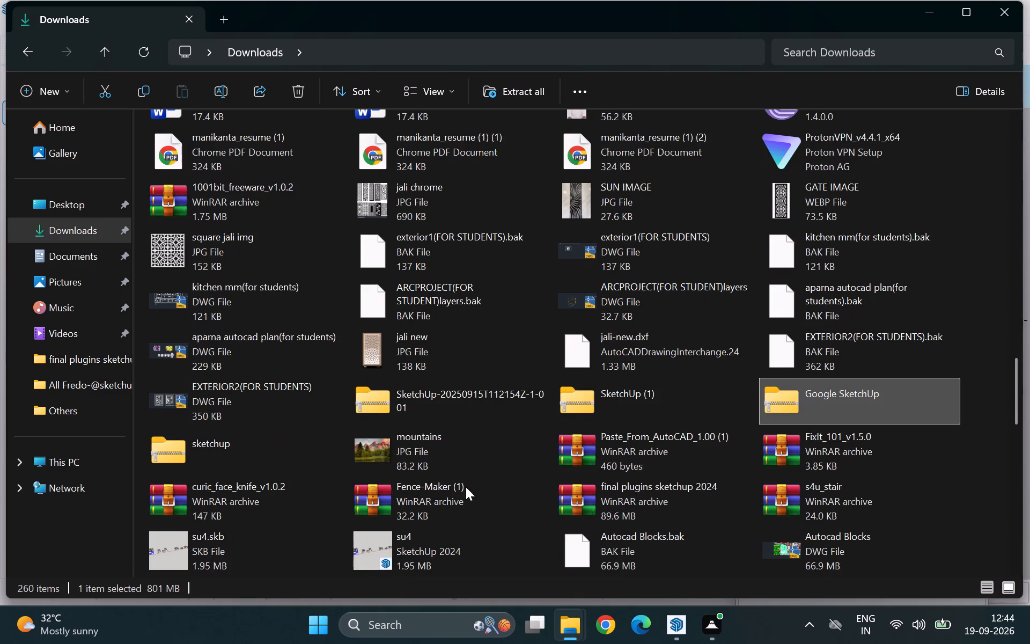
click(404, 394)
right_click(404, 394)
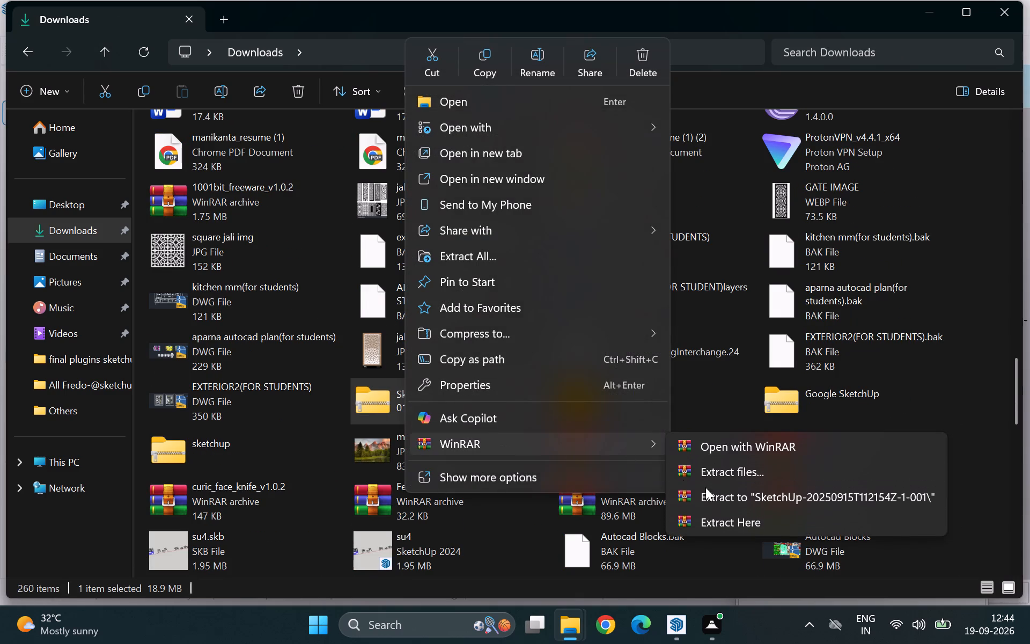
click(723, 494)
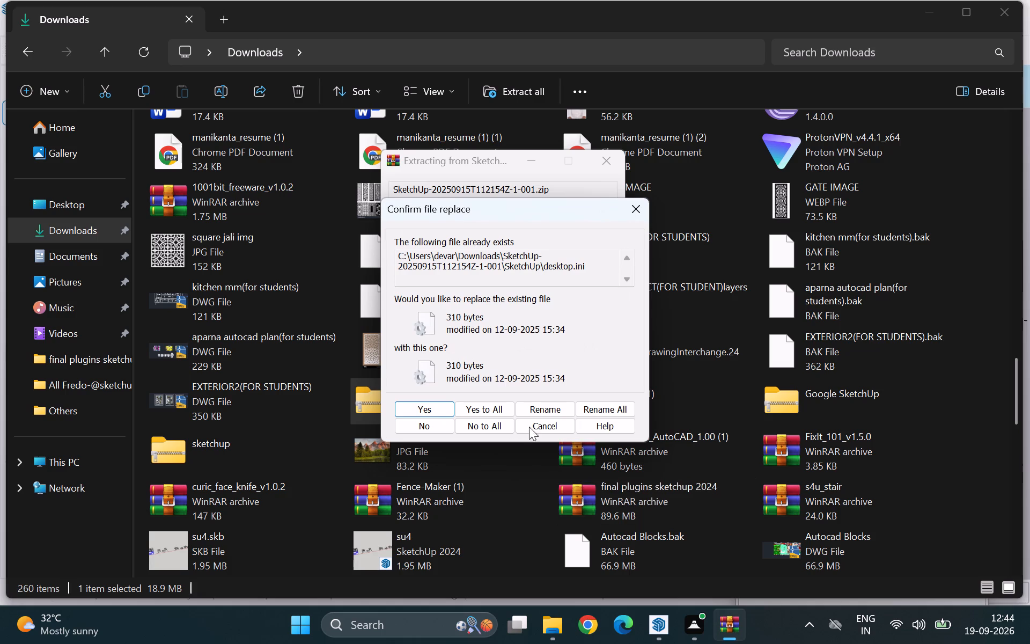
click(482, 408)
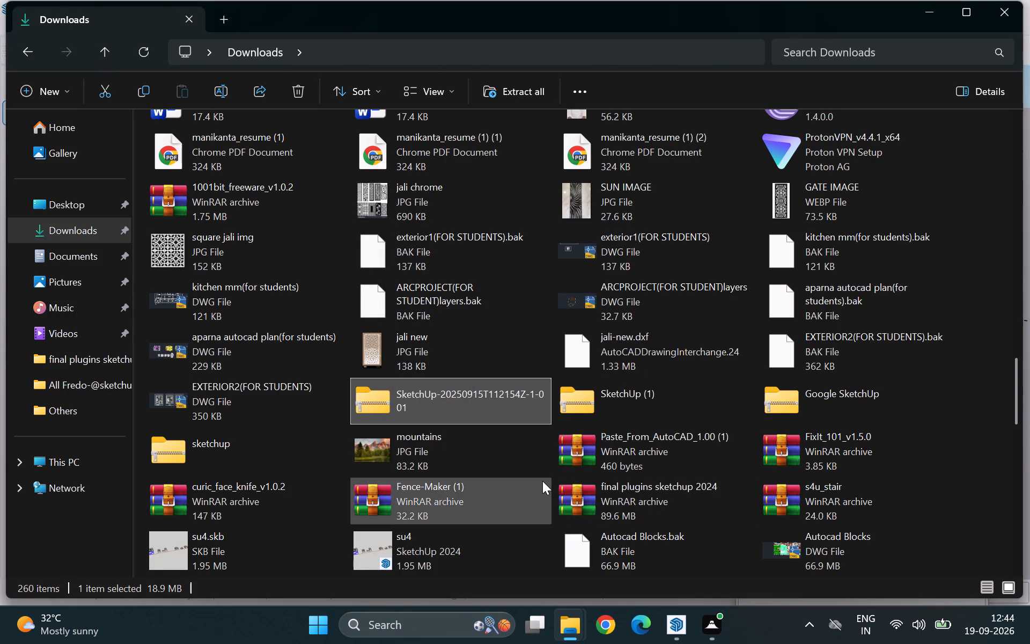
Switch to SketchUp and open the SketchUp-20250915T112154Z-1-001 folder from Downloads as a material collection.
scroll(542, 485, down, 1)
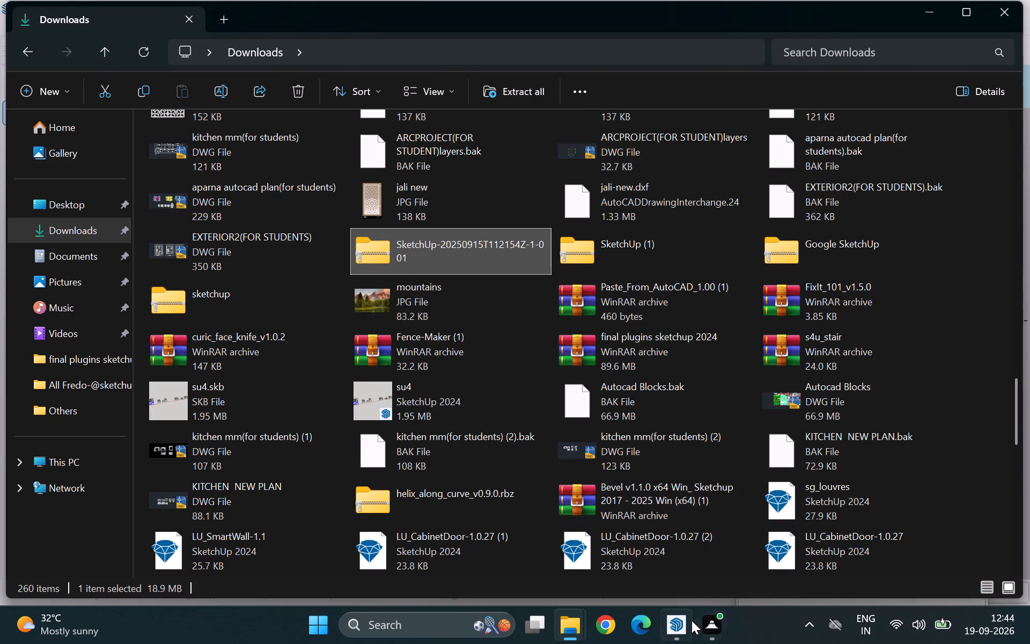
click(674, 626)
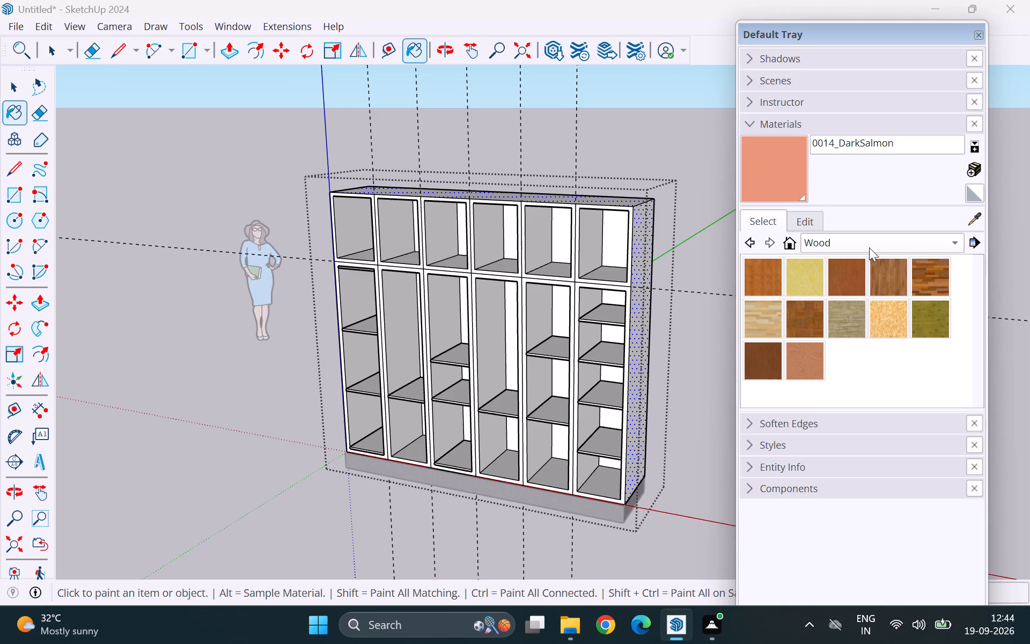
click(976, 242)
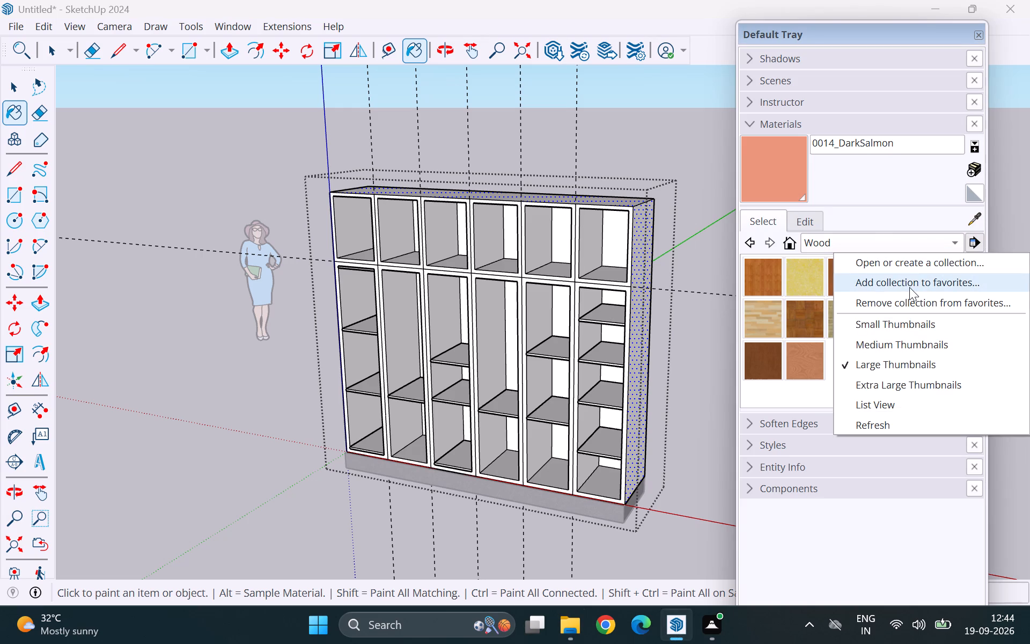
click(886, 269)
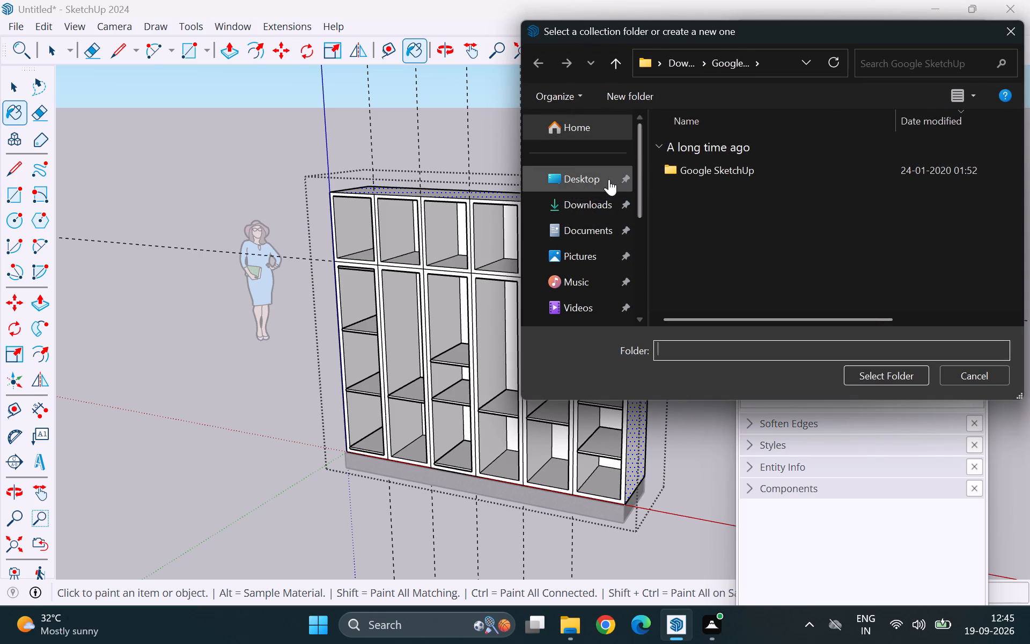
click(593, 199)
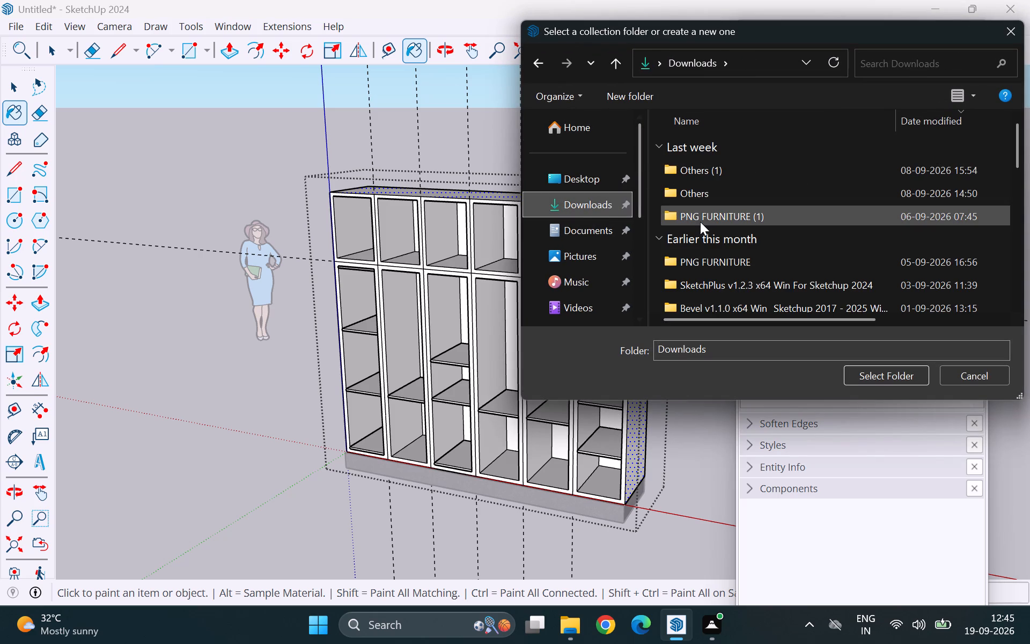
scroll(706, 223, down, 20)
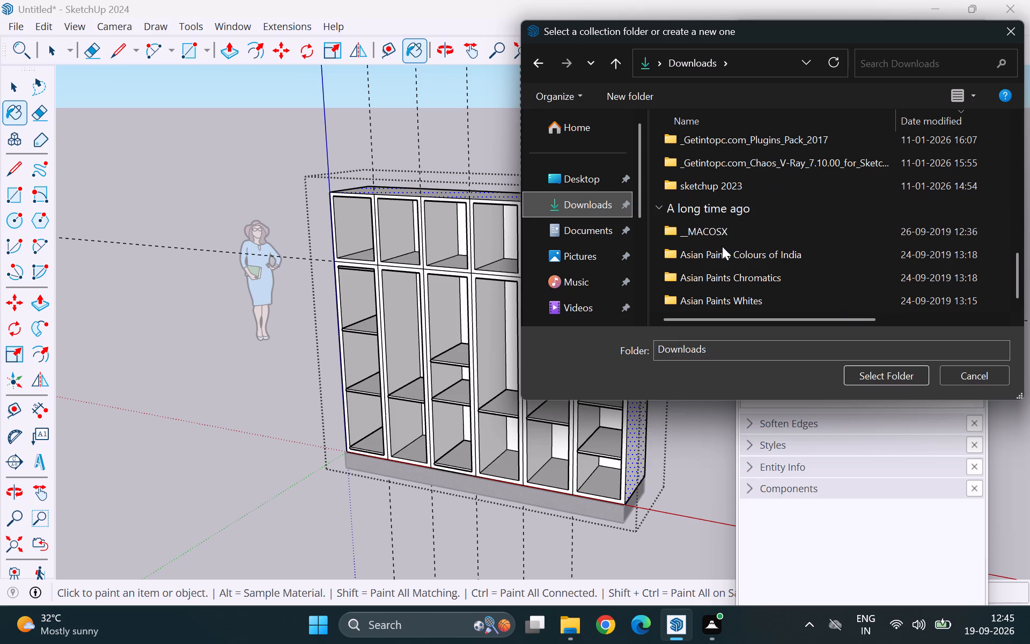
scroll(722, 246, down, 1)
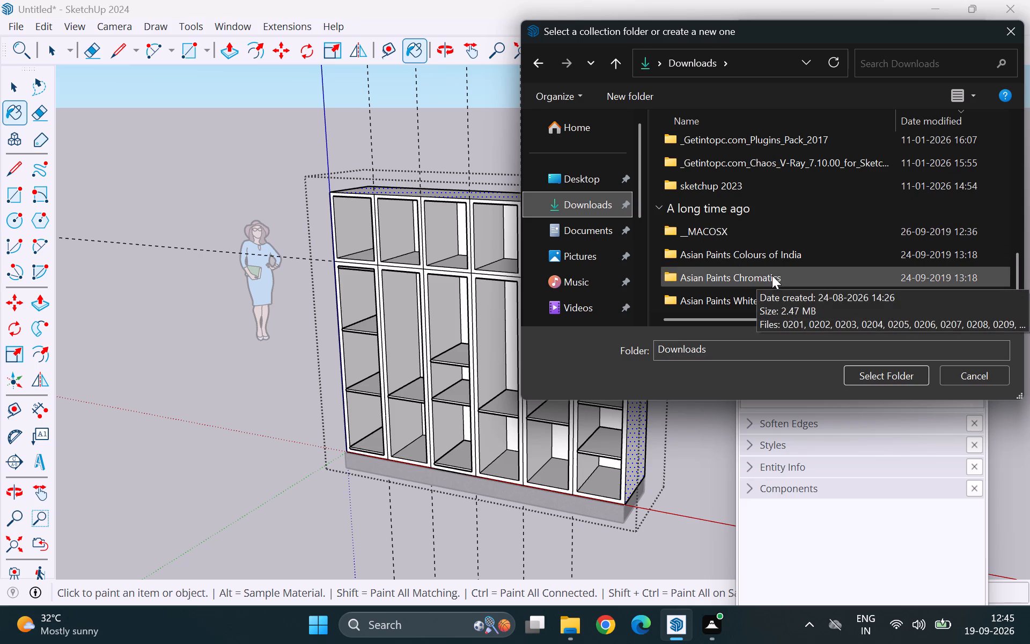
scroll(826, 268, up, 3)
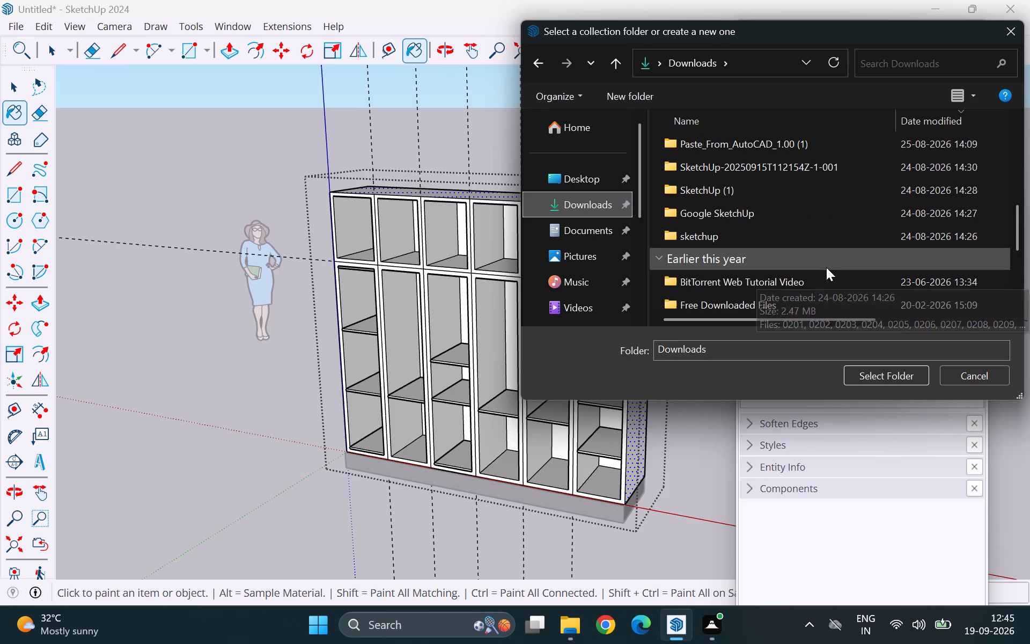
click(757, 164)
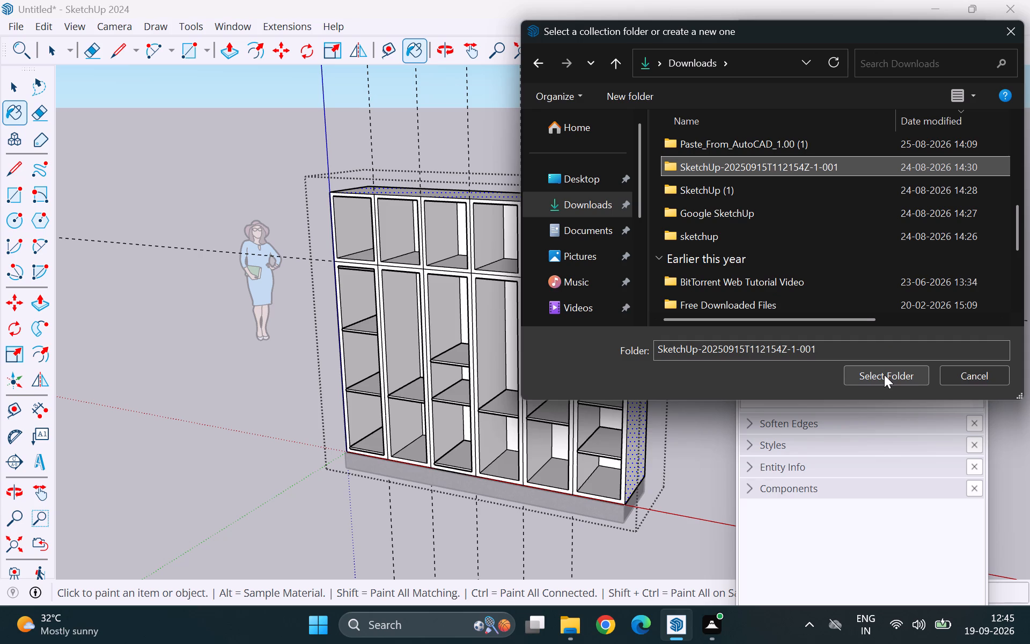
click(884, 375)
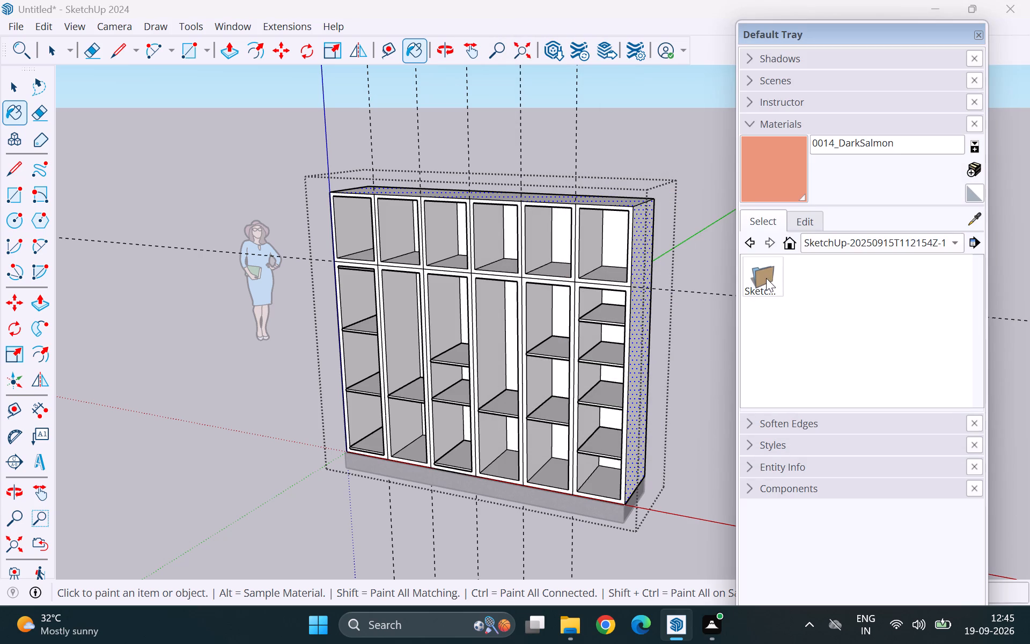
Preview the textures in the collection's SketchUp subfolder, ending on the dark red one, and return to the Wood collection.
double_click(760, 277)
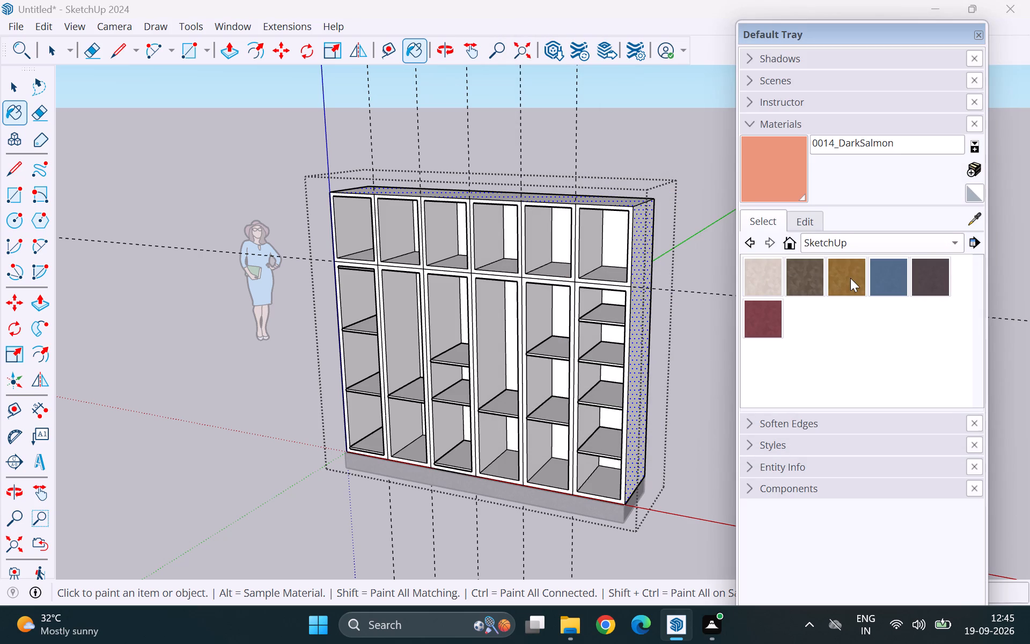
click(850, 278)
click(887, 279)
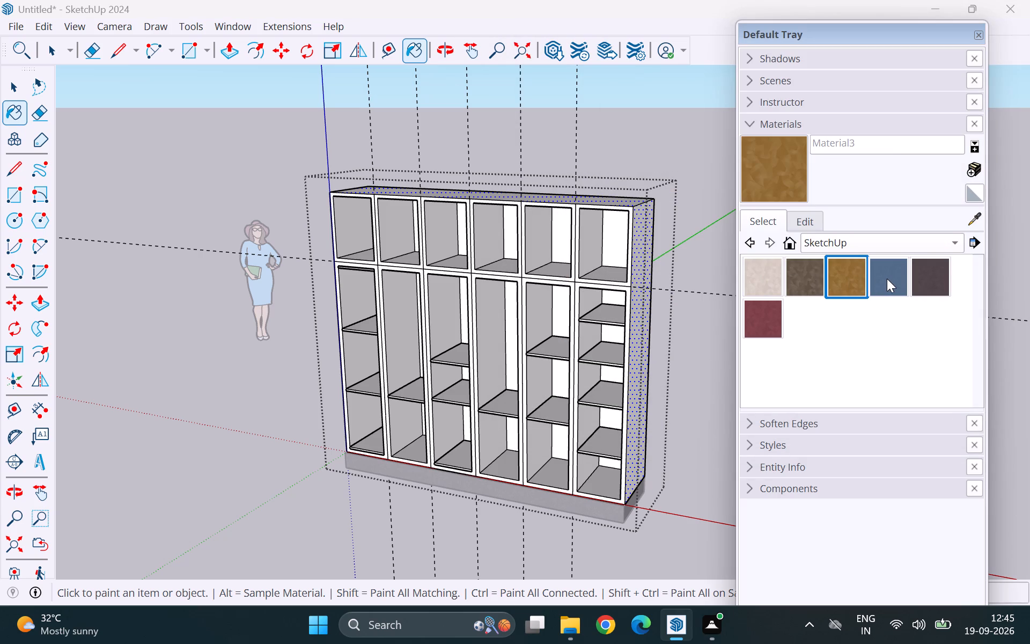
click(930, 274)
click(850, 280)
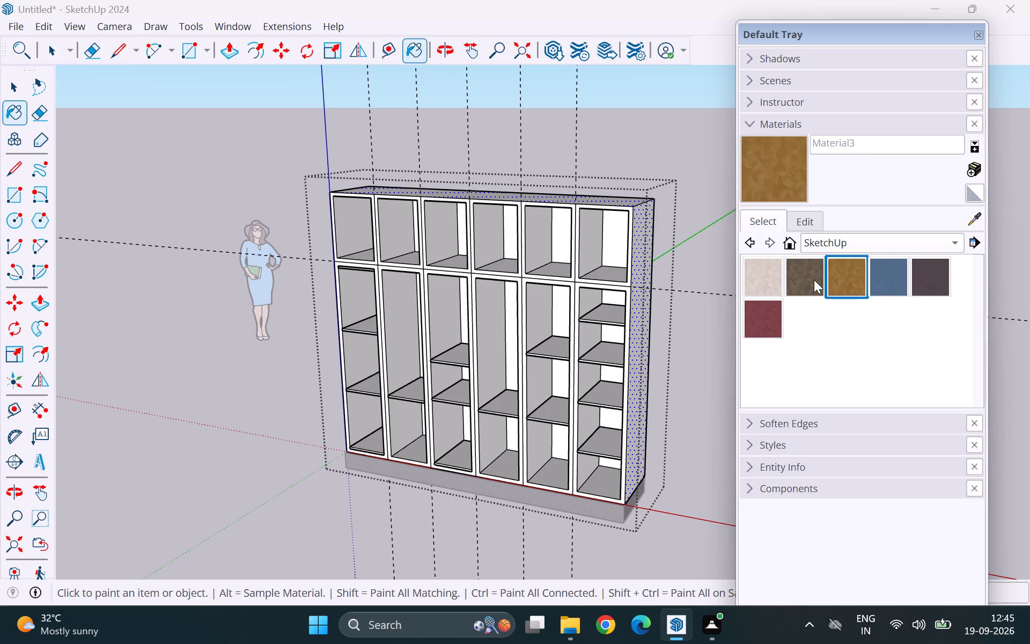
click(814, 280)
click(755, 276)
click(763, 307)
click(751, 240)
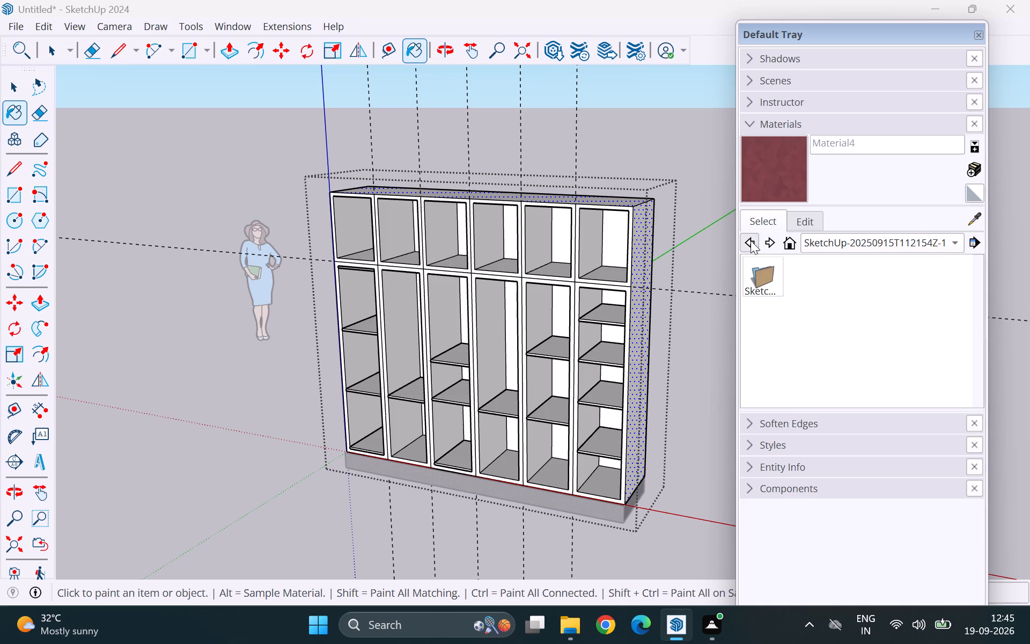
click(752, 244)
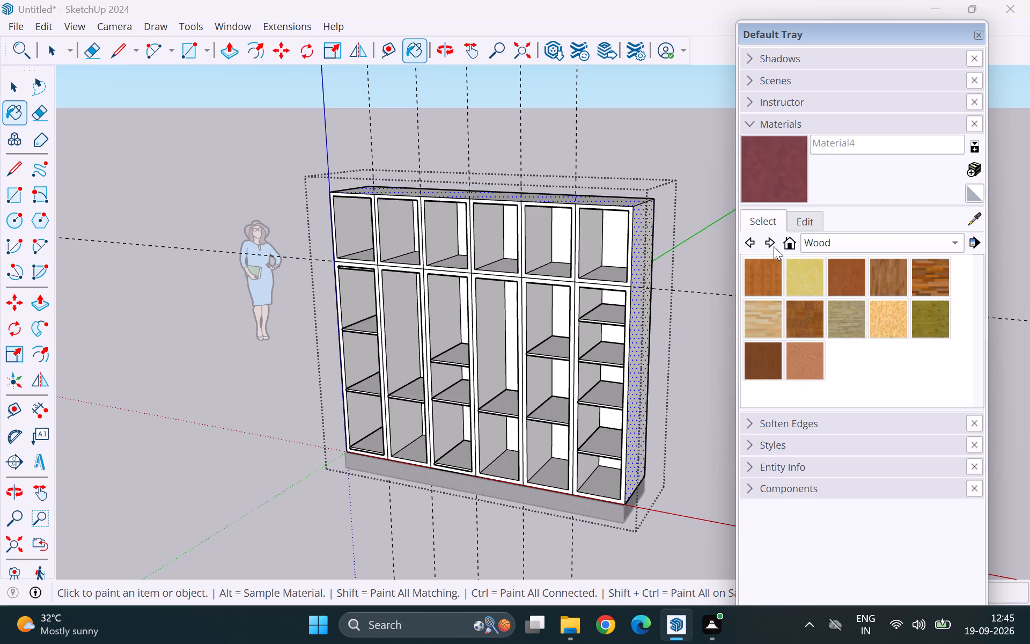
Check the SketchUp (1) material collection and its SketchUp subfolder for usable textures, and return to the Wood collection.
click(834, 242)
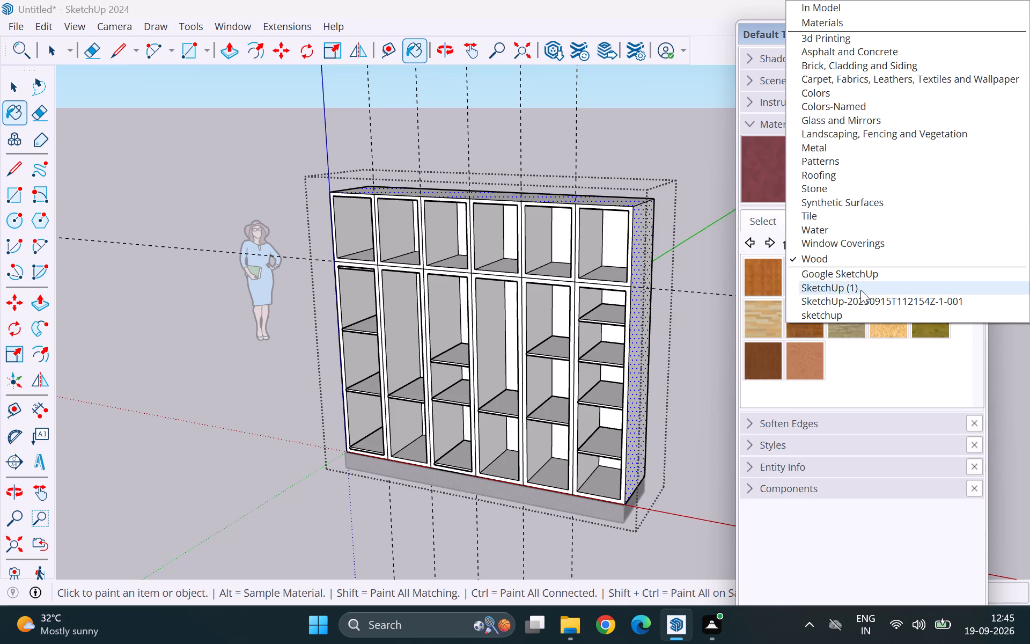
click(860, 290)
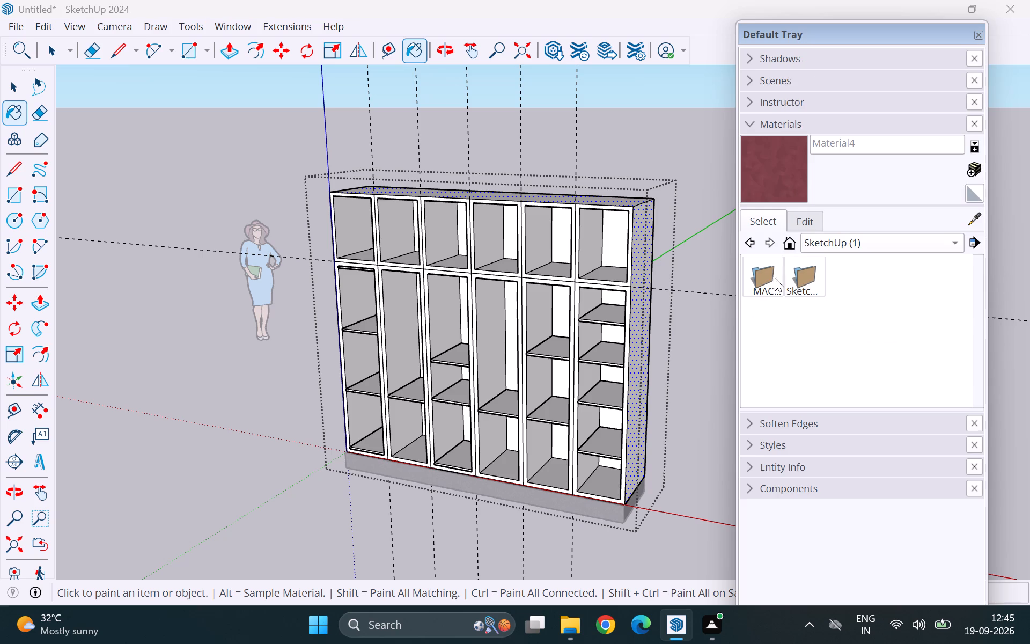
click(773, 278)
click(773, 278)
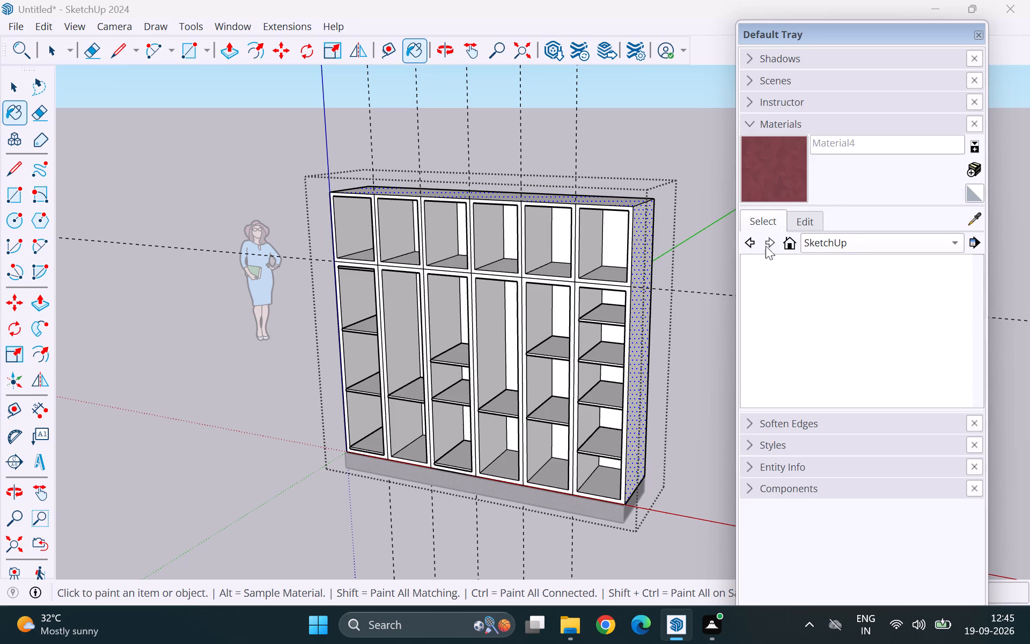
click(754, 243)
click(754, 243)
click(754, 243)
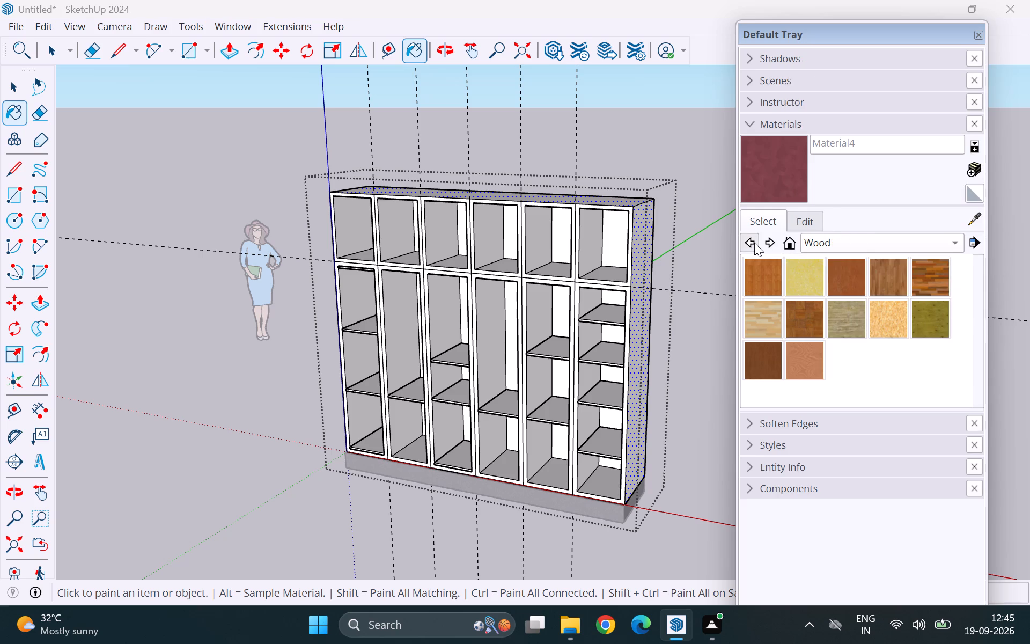
Check the Google SketchUp material collection and its subfolder for usable textures, and return to the Wood collection.
click(958, 243)
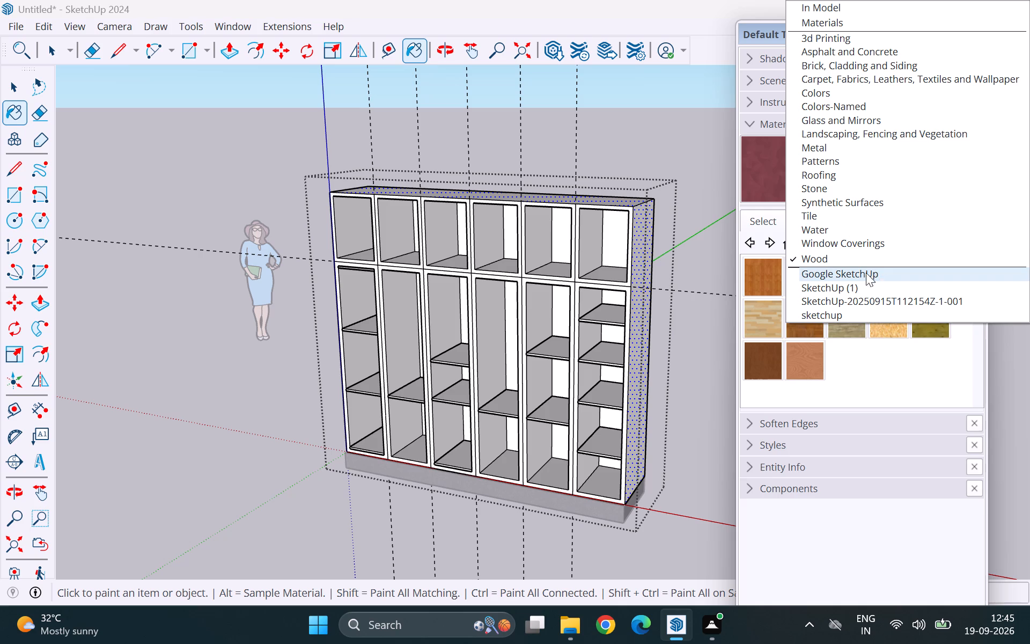
middle_drag(701, 363, 655, 378)
middle_drag(719, 351, 718, 352)
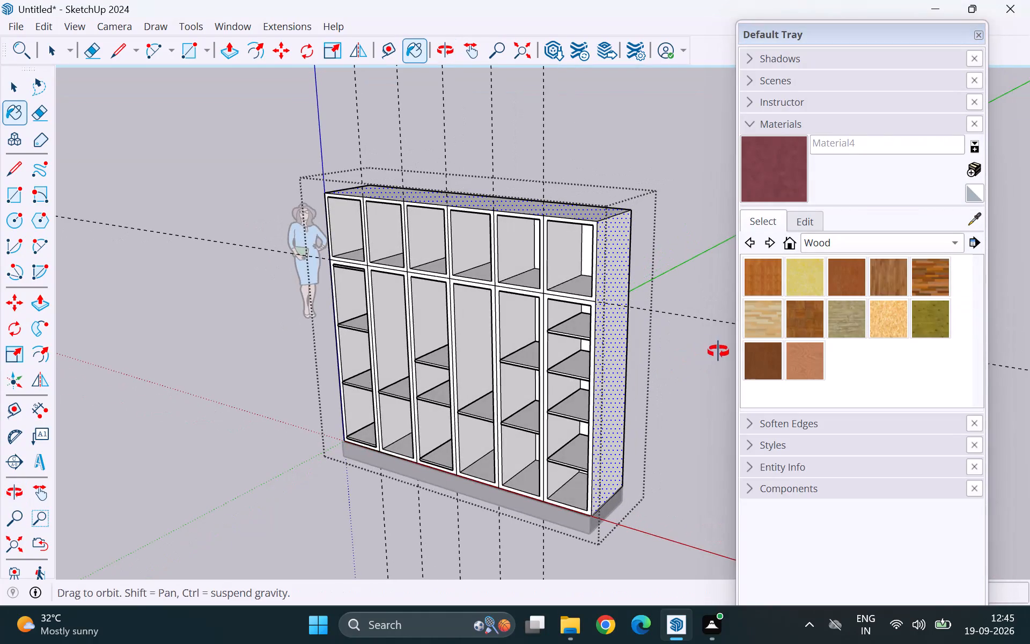
middle_drag(718, 352, 631, 375)
click(903, 236)
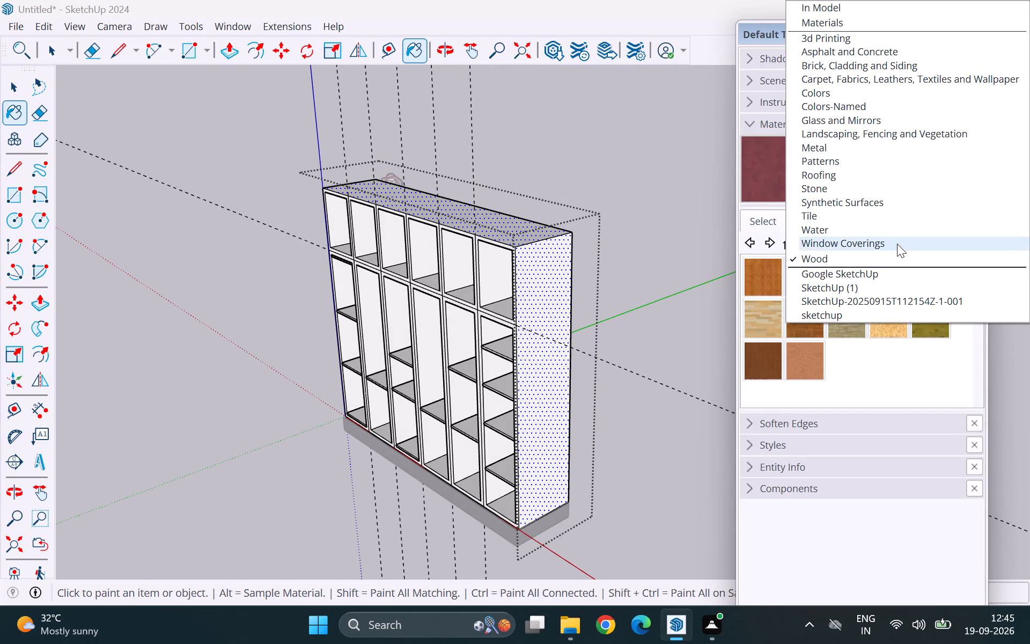
click(845, 275)
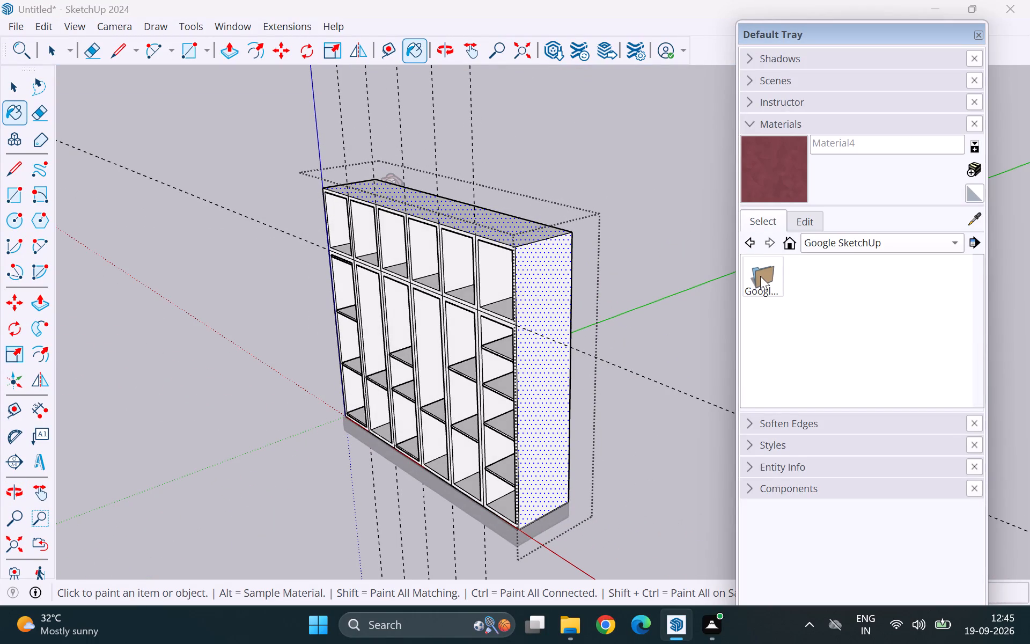
click(761, 275)
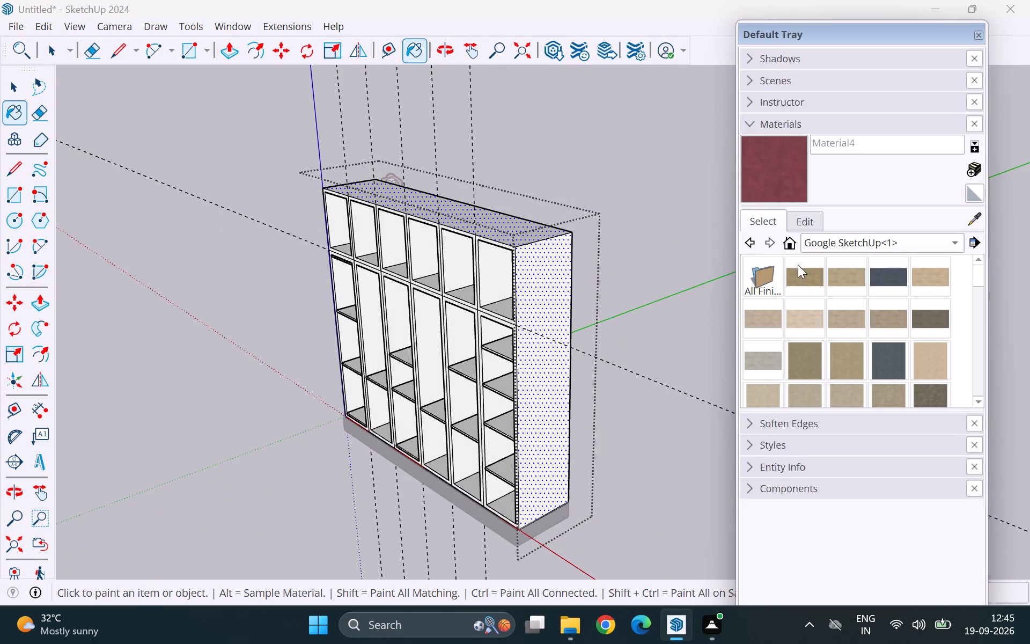
click(903, 243)
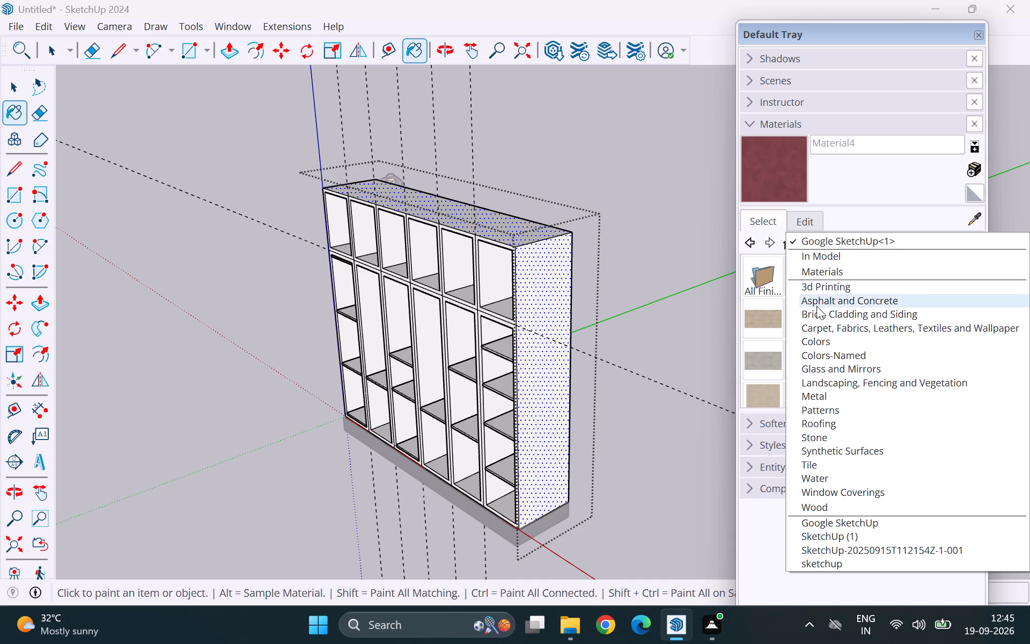
click(827, 514)
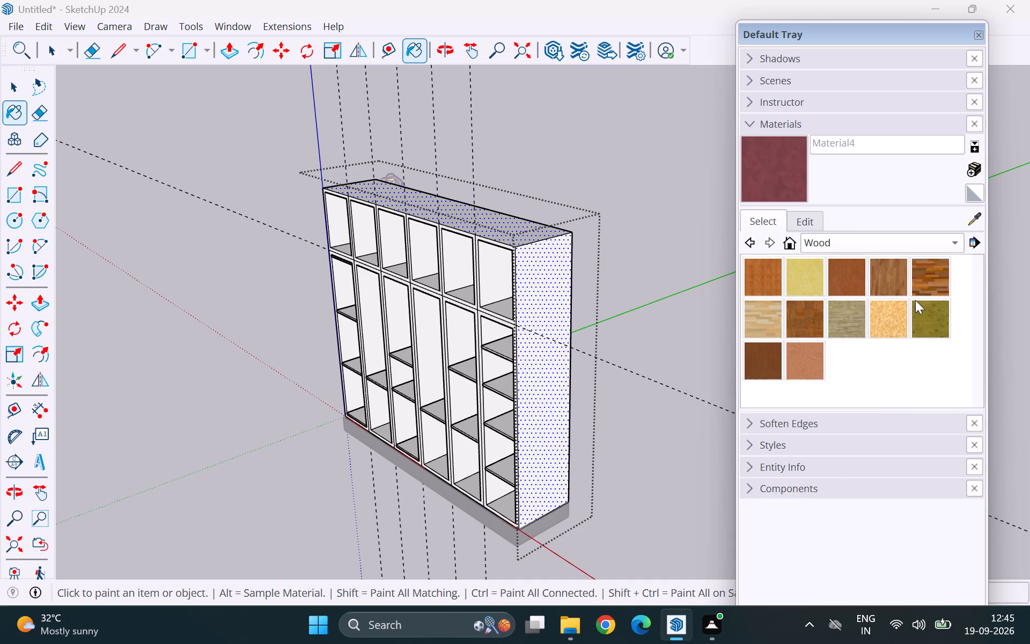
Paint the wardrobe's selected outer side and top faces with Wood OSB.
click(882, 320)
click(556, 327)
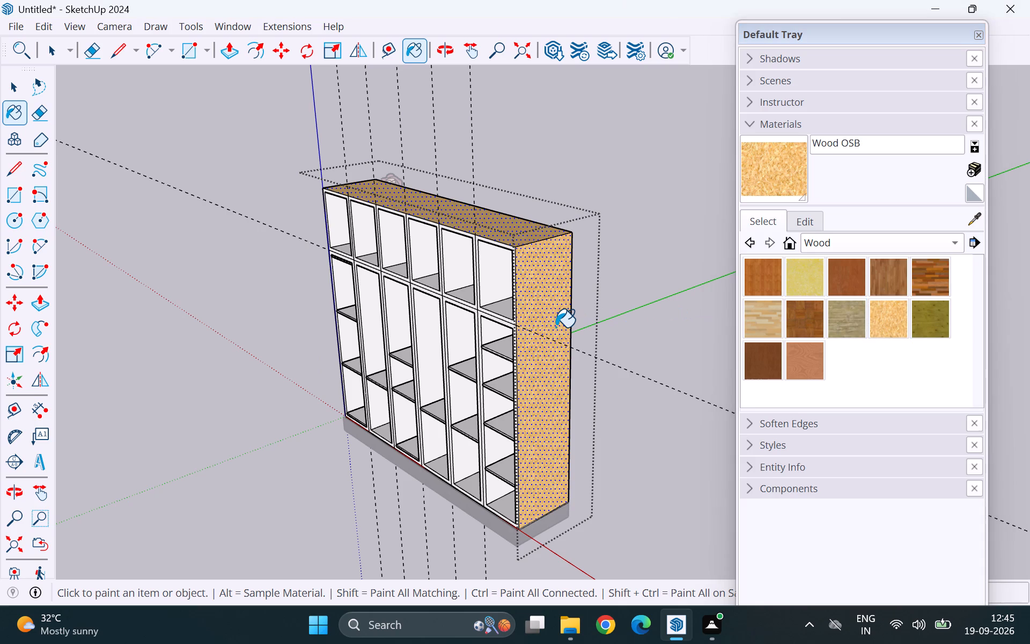
Paint the wardrobe's selected outer side and top faces with Wood Floor Parquet.
click(801, 315)
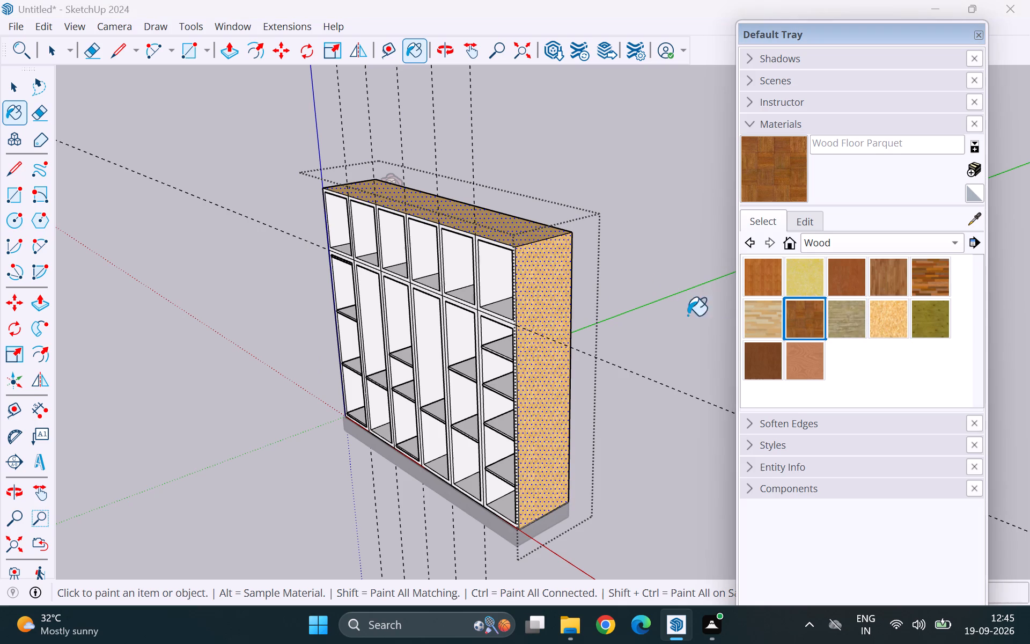
click(548, 318)
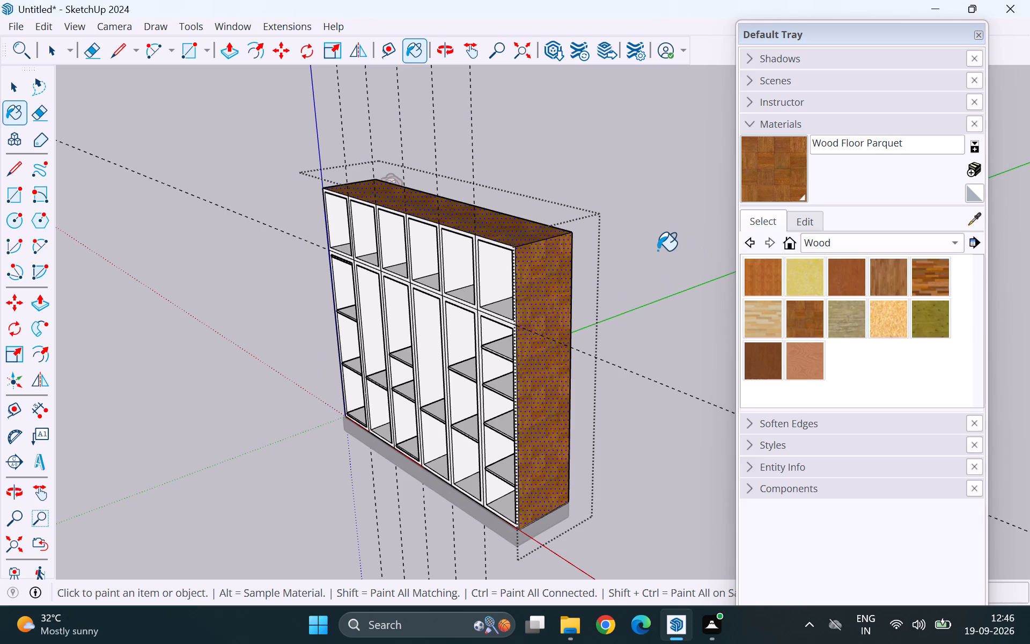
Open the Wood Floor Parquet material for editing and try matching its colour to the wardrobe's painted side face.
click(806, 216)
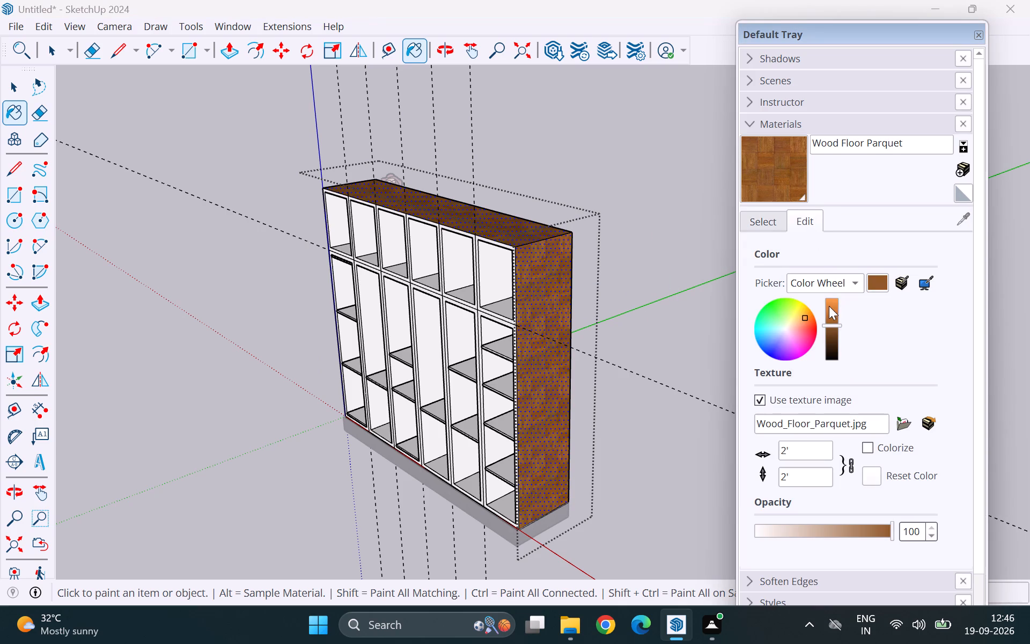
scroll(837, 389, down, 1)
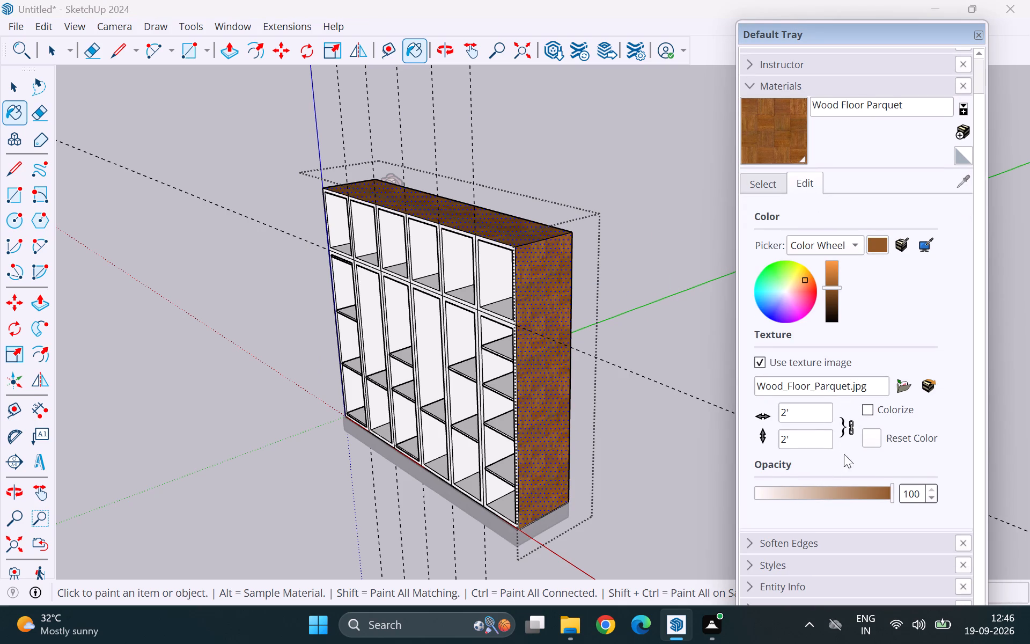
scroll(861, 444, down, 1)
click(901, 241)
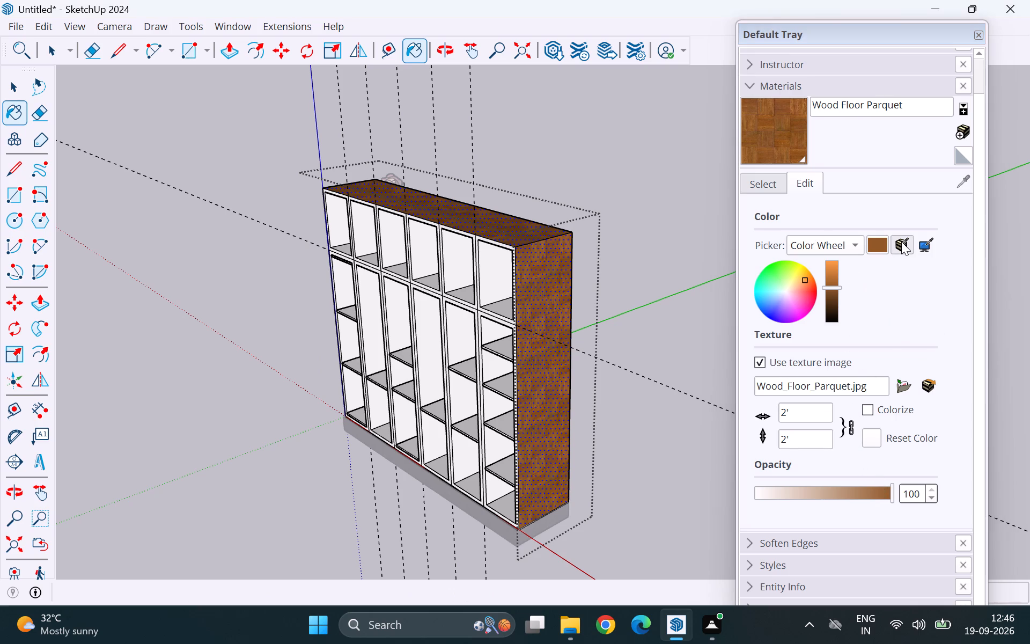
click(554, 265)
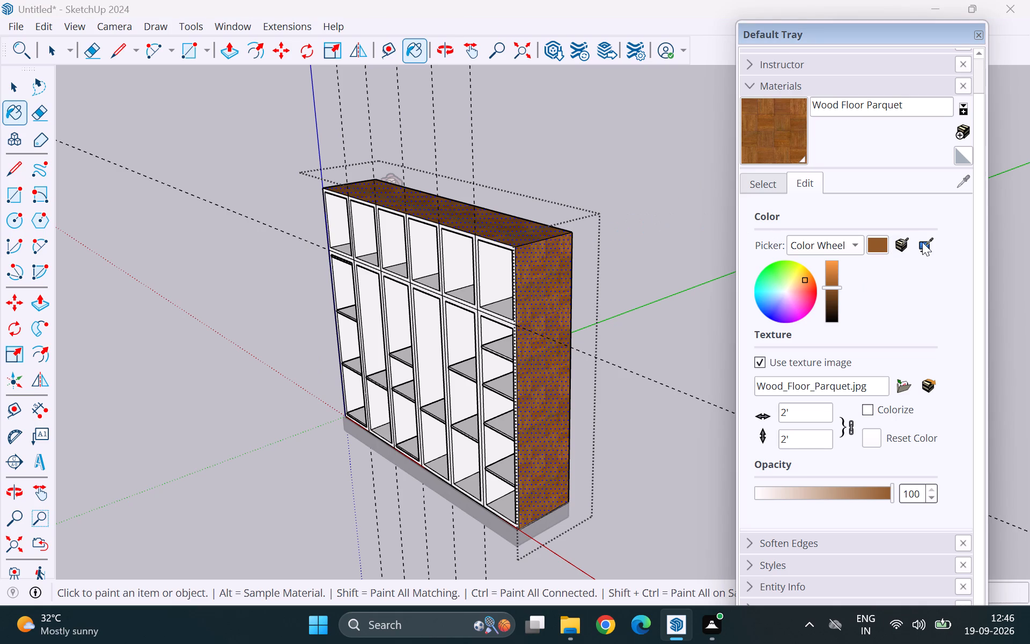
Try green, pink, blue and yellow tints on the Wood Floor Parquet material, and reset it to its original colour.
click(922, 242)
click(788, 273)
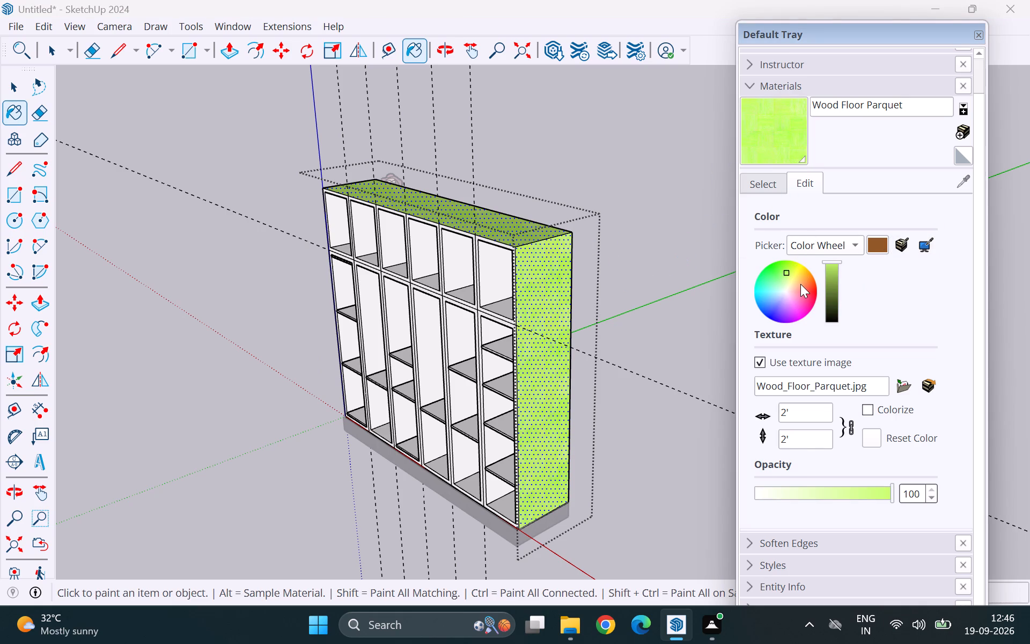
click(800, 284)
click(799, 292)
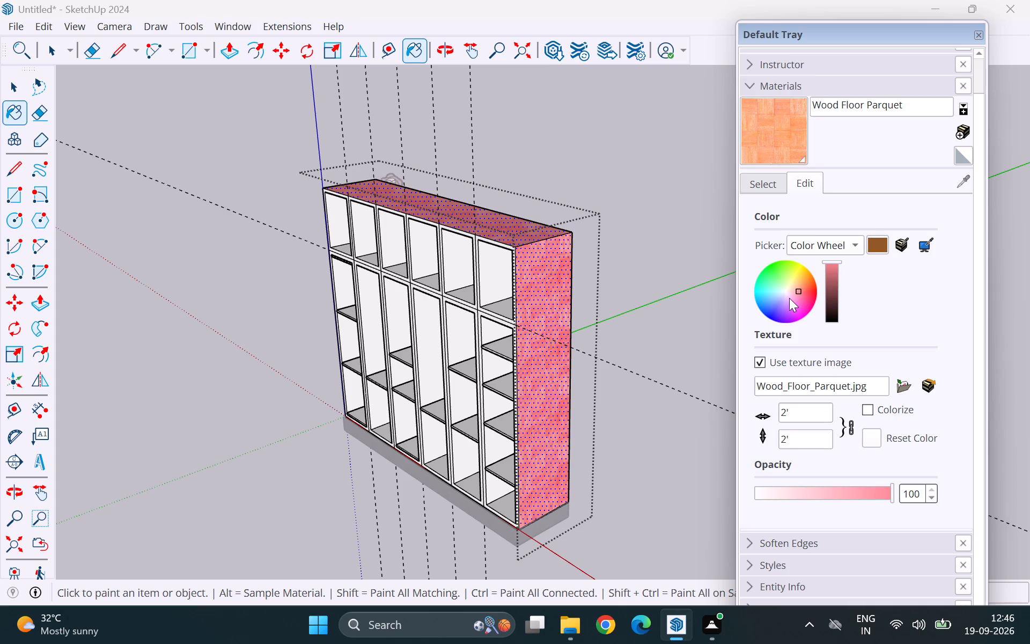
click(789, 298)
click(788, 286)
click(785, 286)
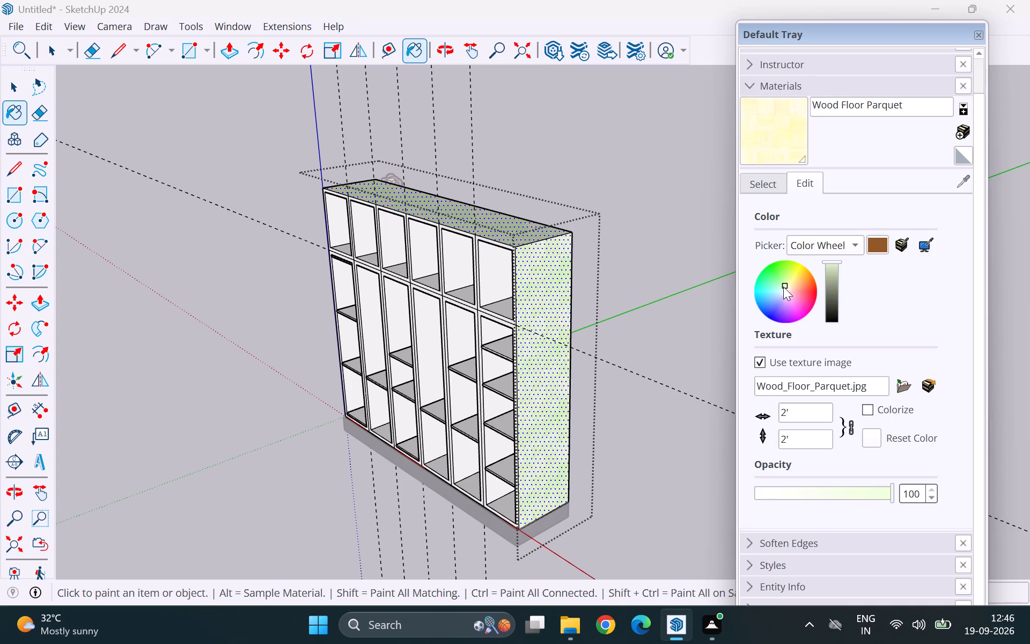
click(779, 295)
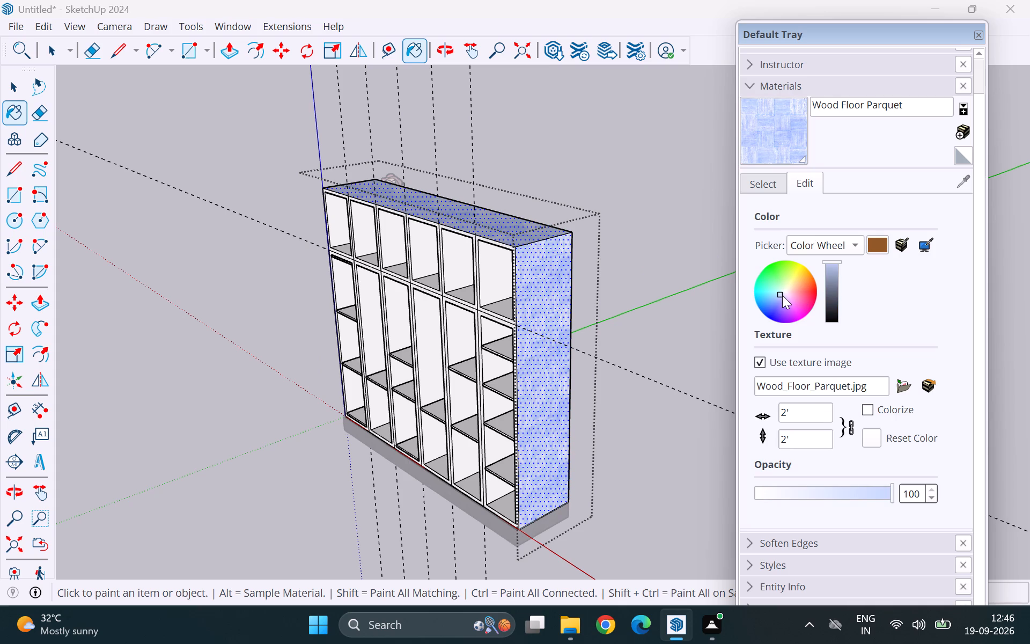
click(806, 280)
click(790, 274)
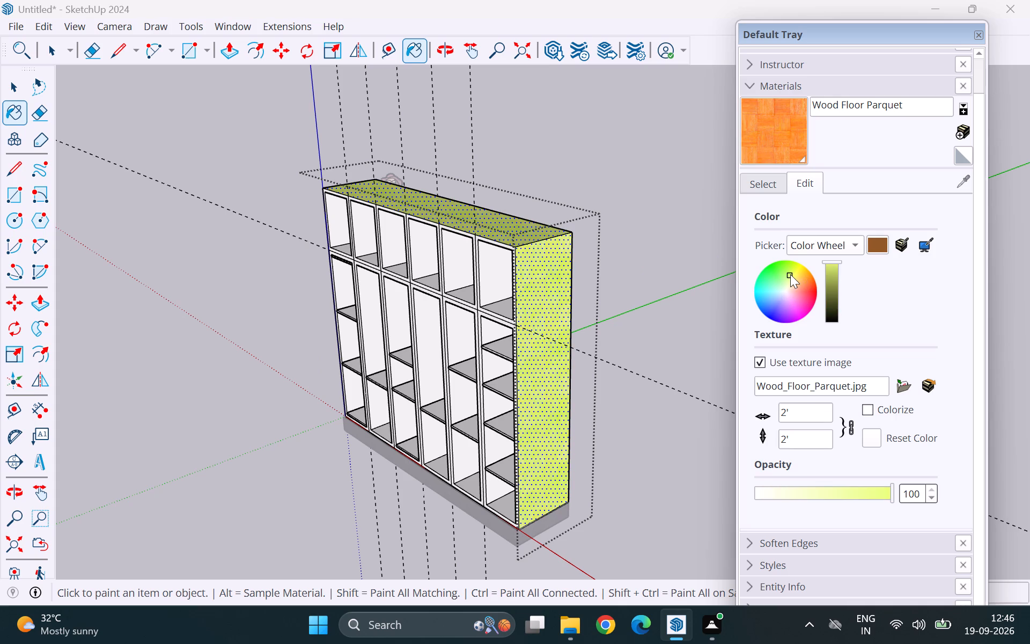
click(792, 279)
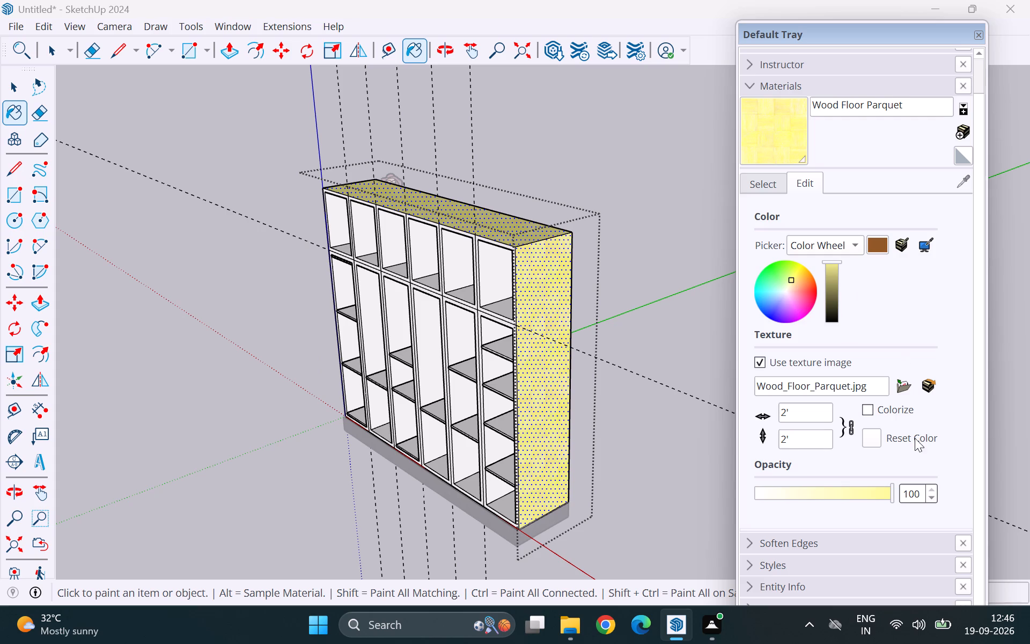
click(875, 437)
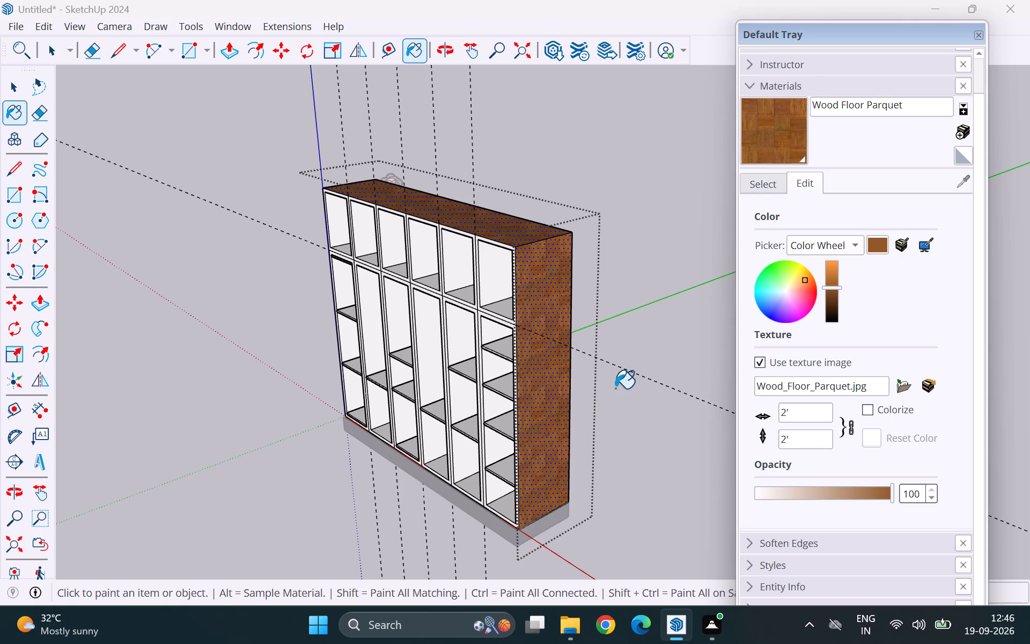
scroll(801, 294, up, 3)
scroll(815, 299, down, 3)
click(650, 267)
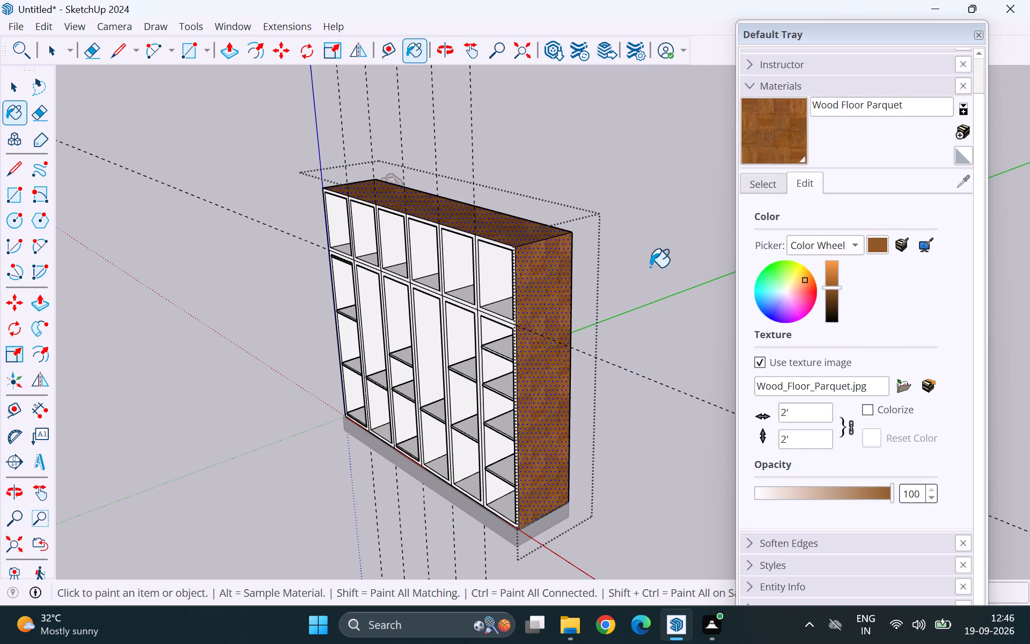
Exit the wardrobe group and examine the painted wardrobe from both sides and the front.
key(space)
click(650, 267)
scroll(650, 267, down, 4)
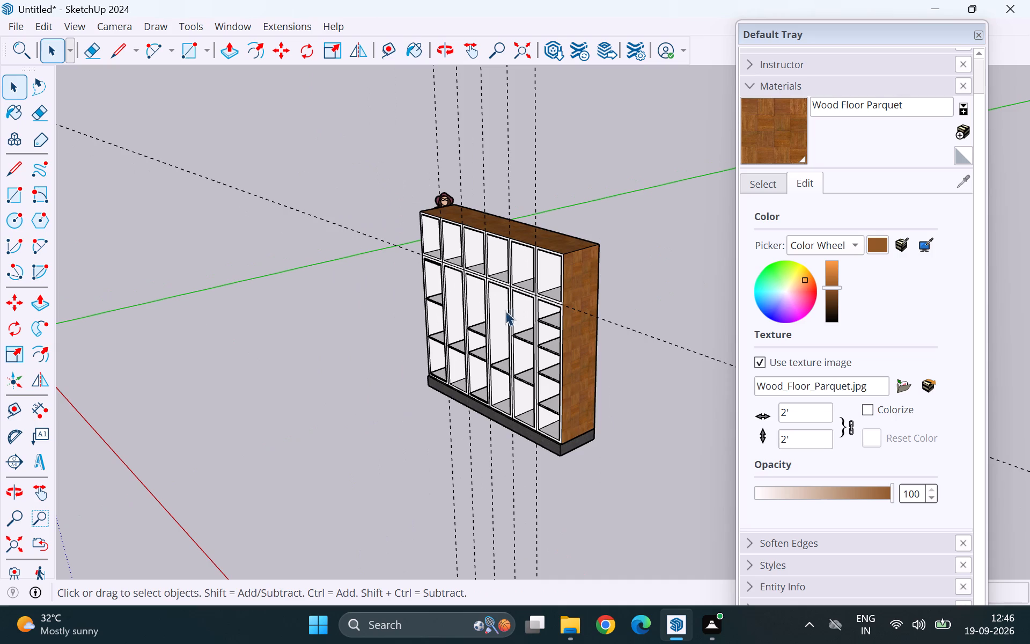
middle_drag(492, 312, 214, 335)
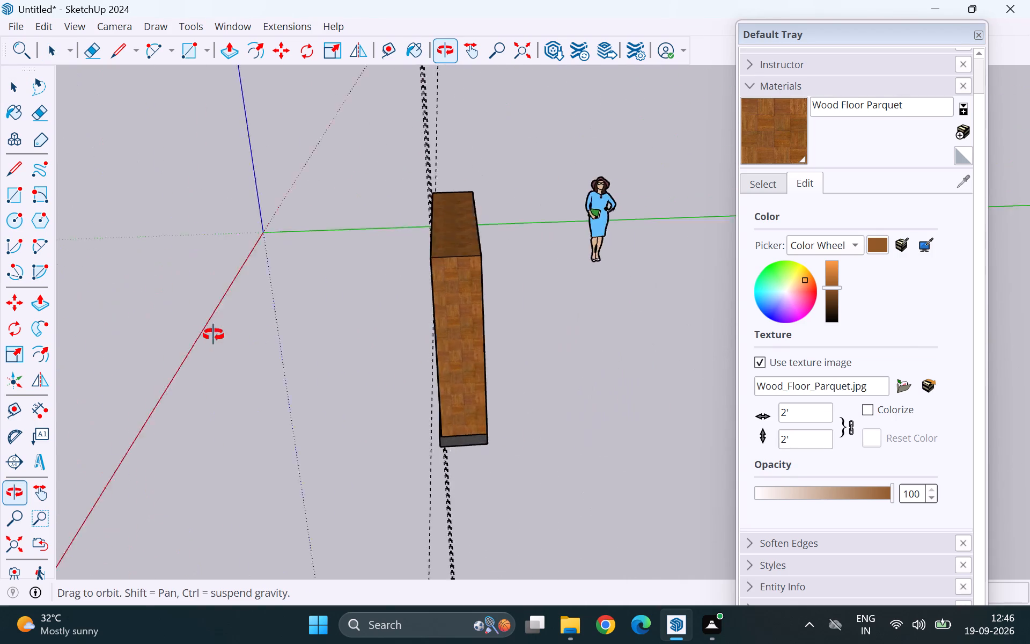
middle_drag(214, 335, 522, 345)
middle_drag(563, 347, 1029, 316)
middle_click(1029, 312)
middle_drag(989, 320, 519, 341)
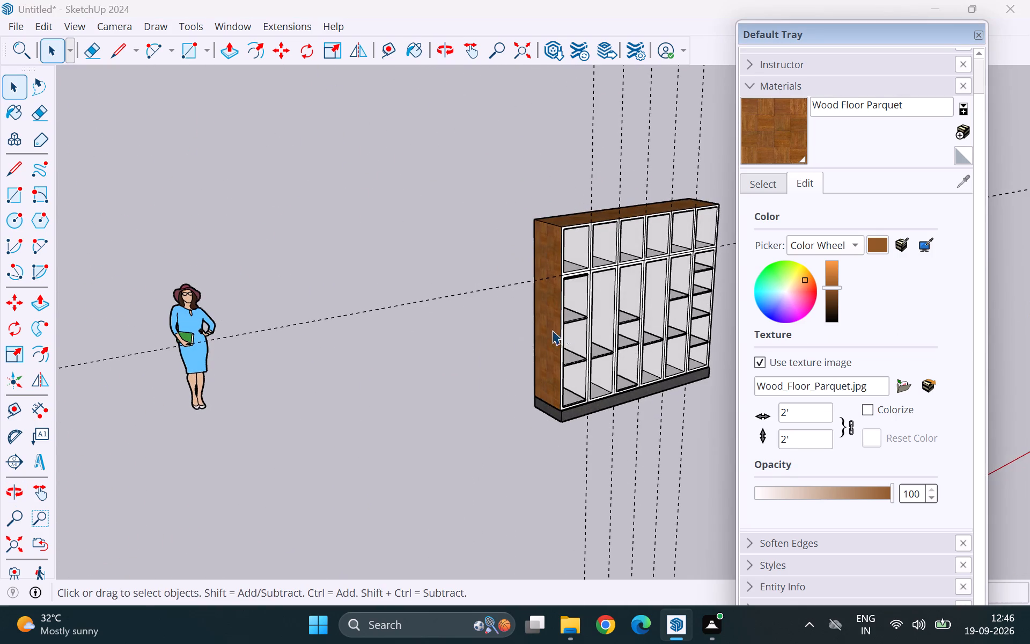
middle_drag(568, 327, 285, 329)
scroll(285, 329, down, 4)
middle_drag(299, 332, 453, 295)
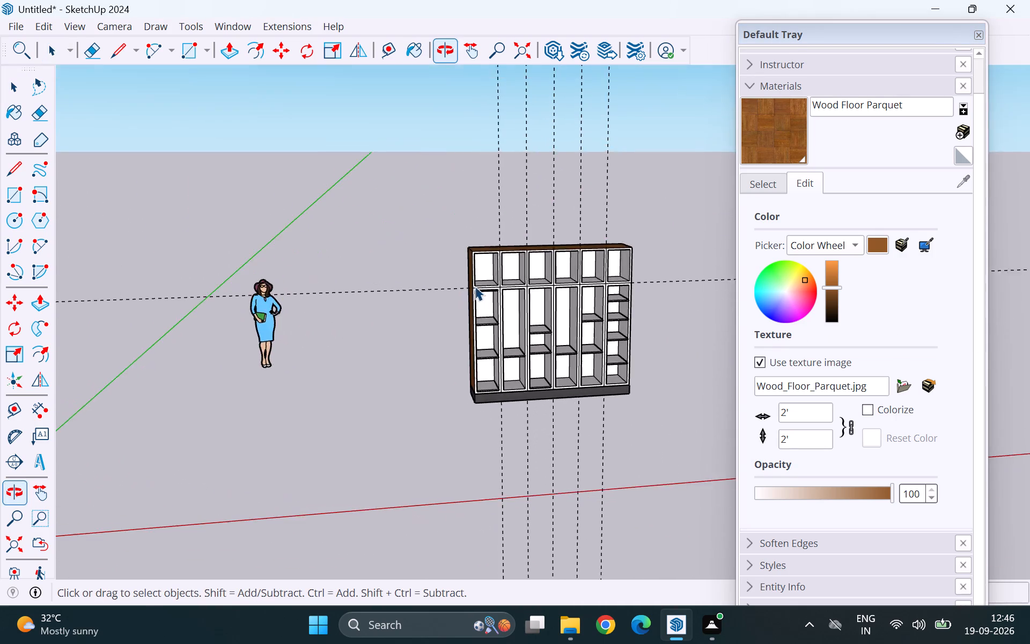
scroll(552, 288, up, 10)
scroll(422, 278, down, 4)
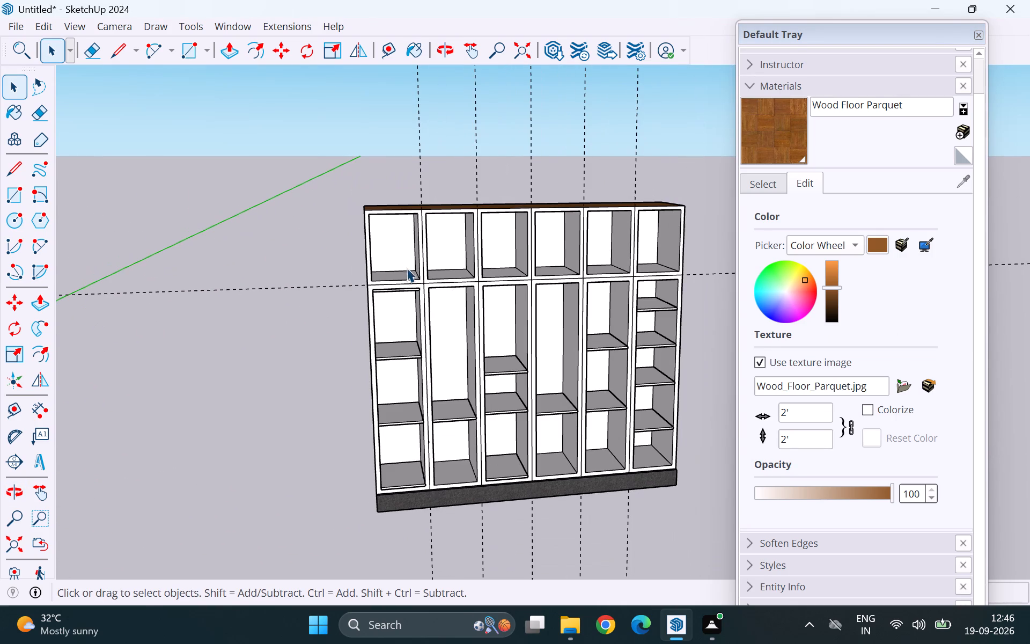
Enter the wardrobe group and select the back faces of all compartments in the six columns.
double_click(392, 246)
click(392, 246)
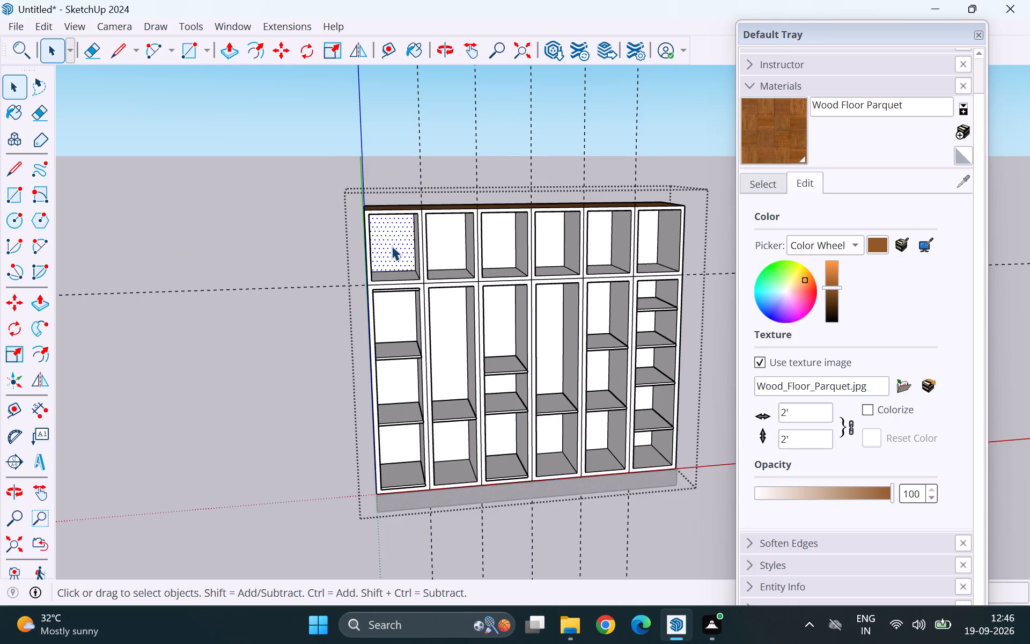
shift+click(451, 244)
shift+click(395, 313)
shift+click(447, 325)
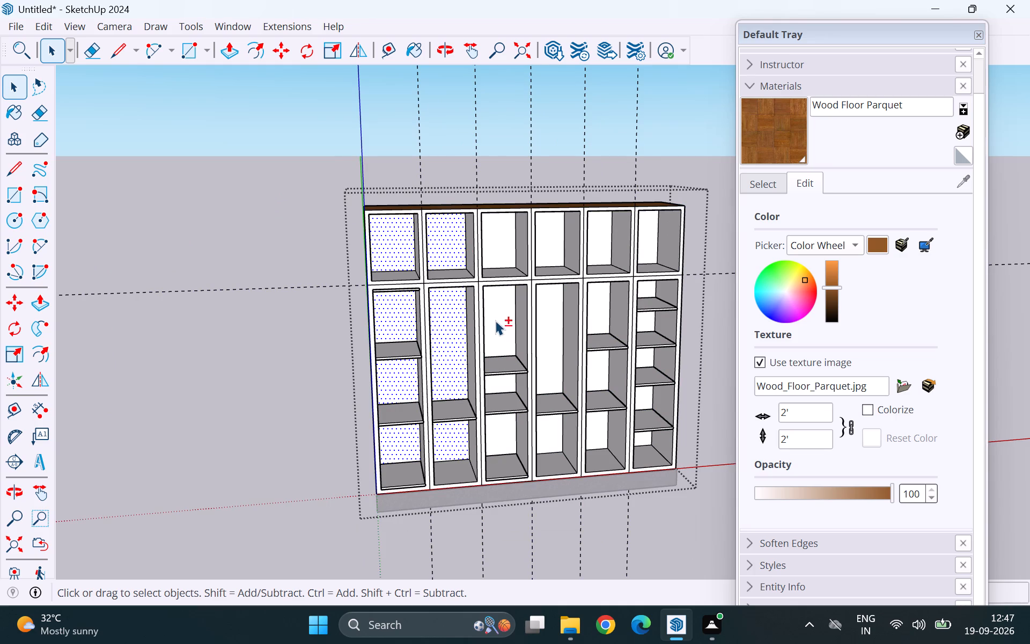
shift+click(495, 320)
shift+click(496, 248)
shift+click(547, 237)
shift+click(555, 311)
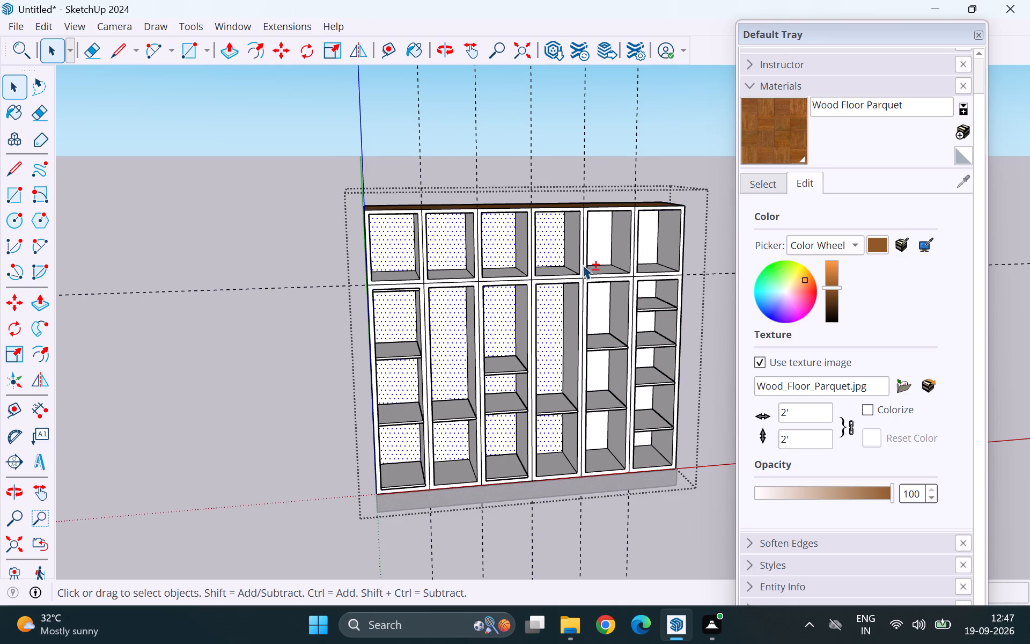
shift+click(594, 246)
shift+click(601, 296)
shift+click(644, 241)
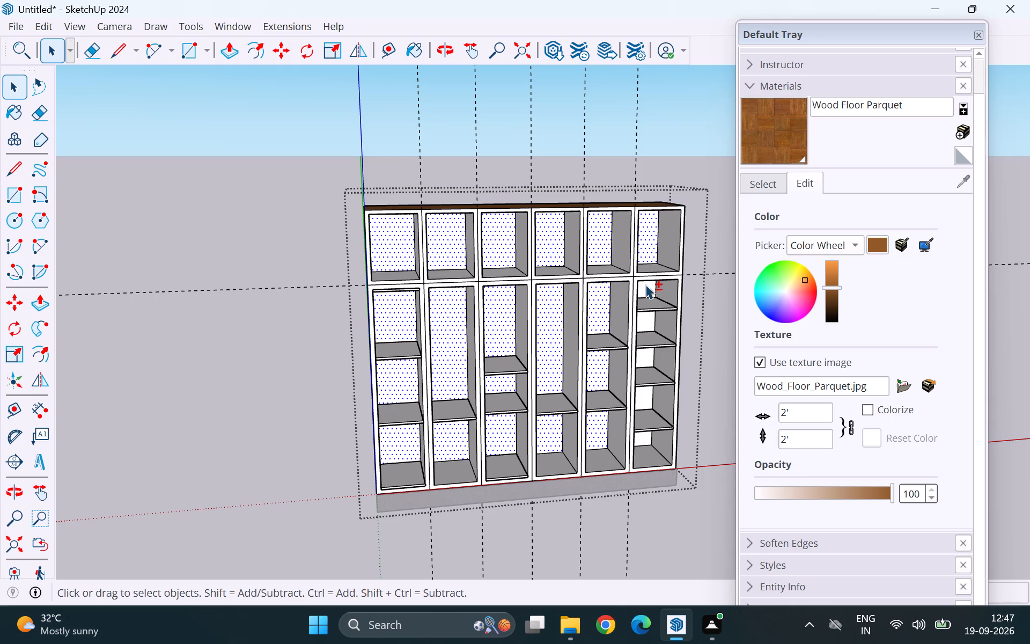
shift+click(646, 286)
Open the Google SketchUp material collection and the folder of finishes inside it.
click(841, 103)
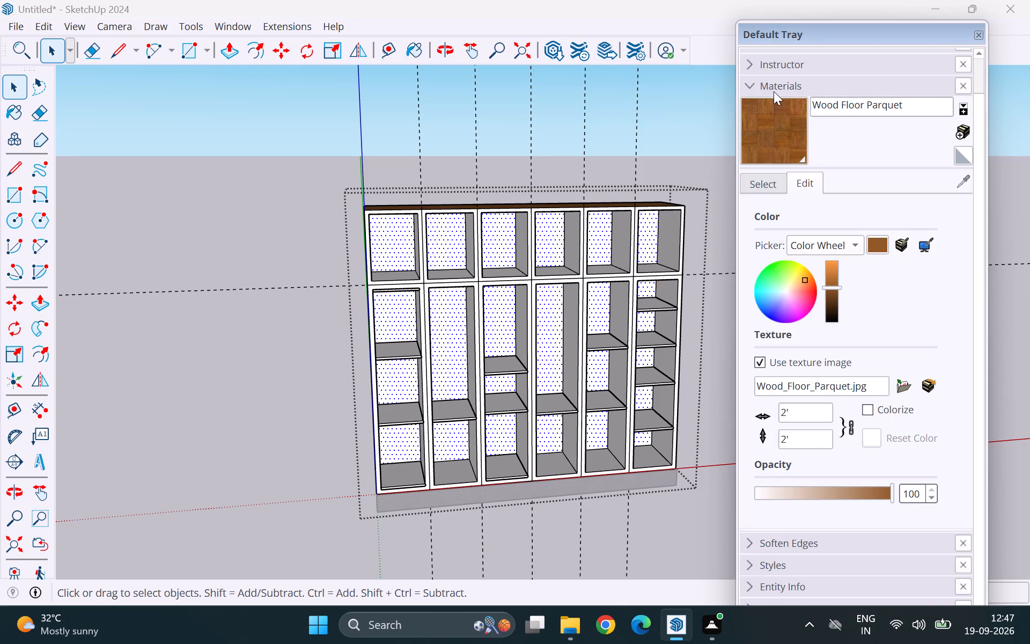
click(770, 182)
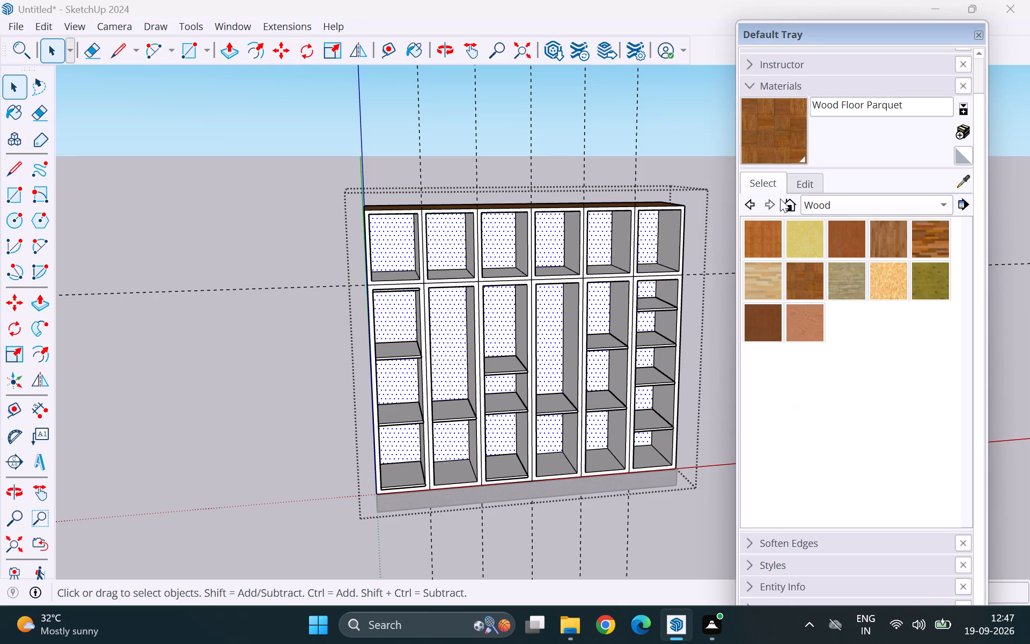
click(943, 205)
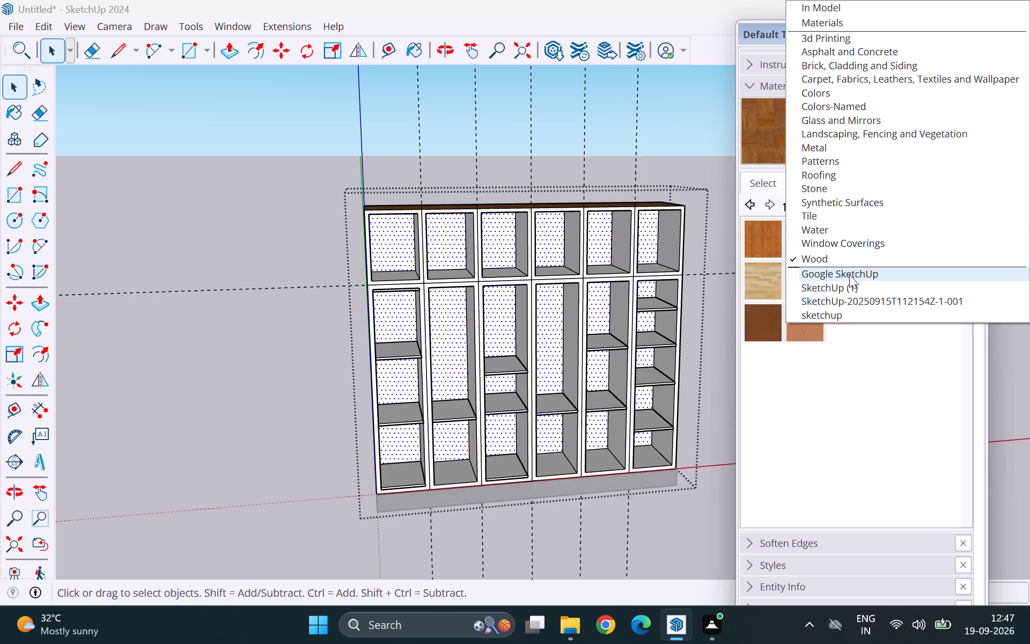
click(849, 275)
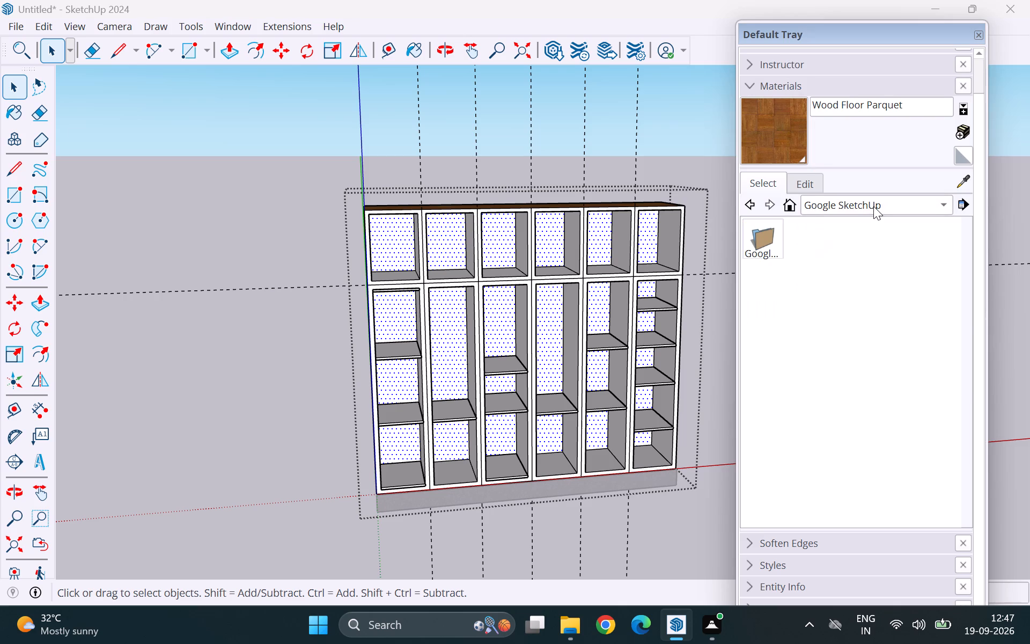
click(873, 206)
click(755, 245)
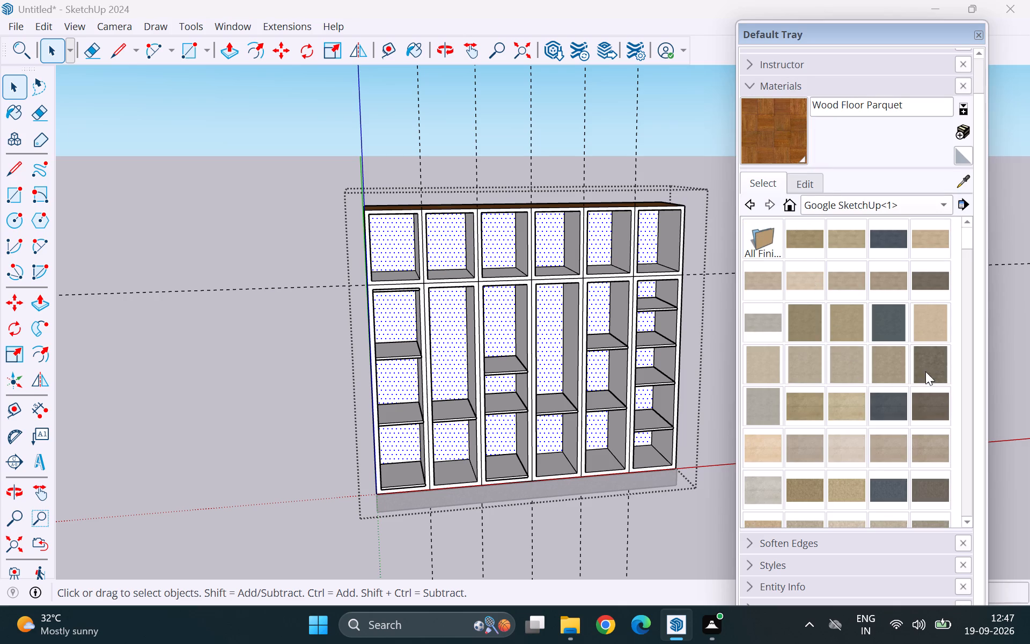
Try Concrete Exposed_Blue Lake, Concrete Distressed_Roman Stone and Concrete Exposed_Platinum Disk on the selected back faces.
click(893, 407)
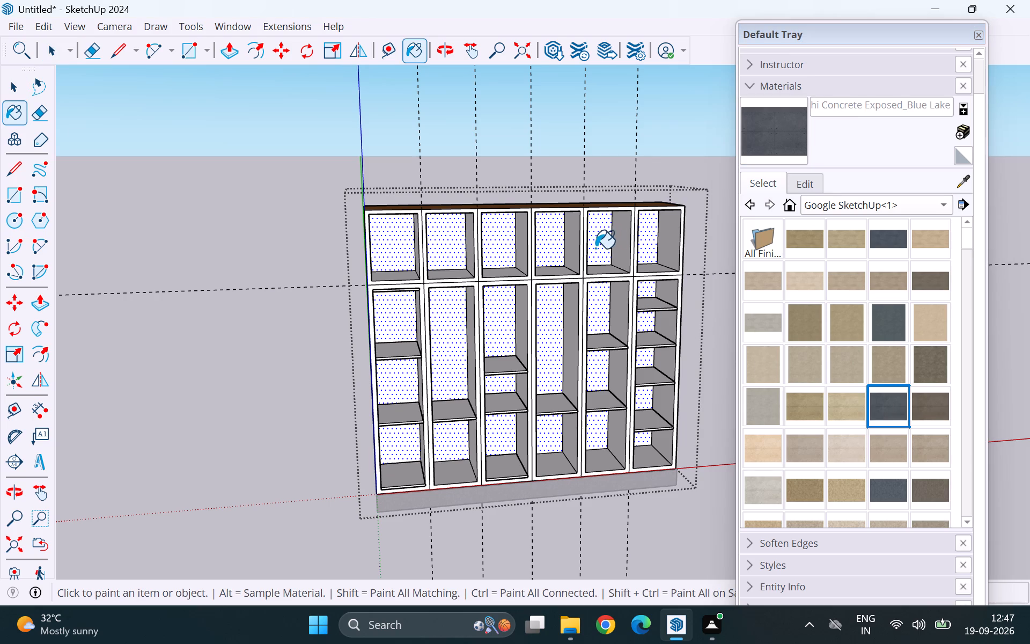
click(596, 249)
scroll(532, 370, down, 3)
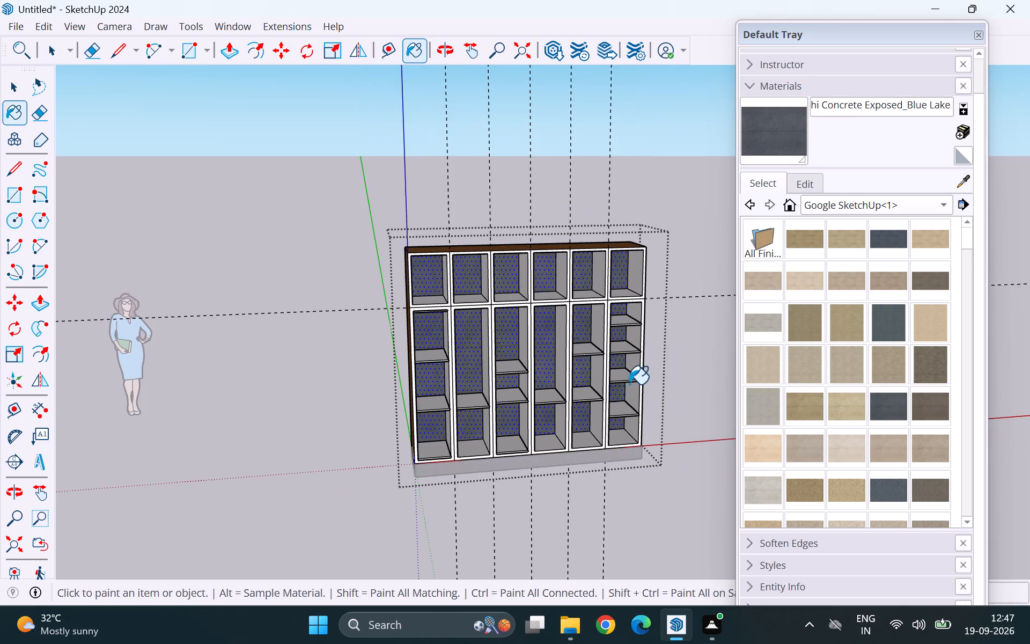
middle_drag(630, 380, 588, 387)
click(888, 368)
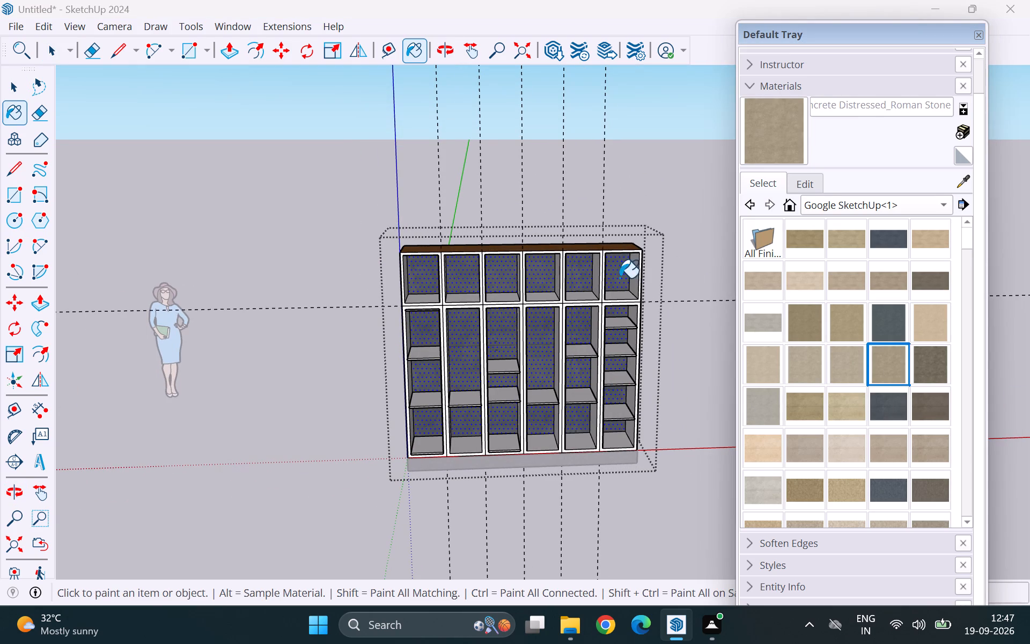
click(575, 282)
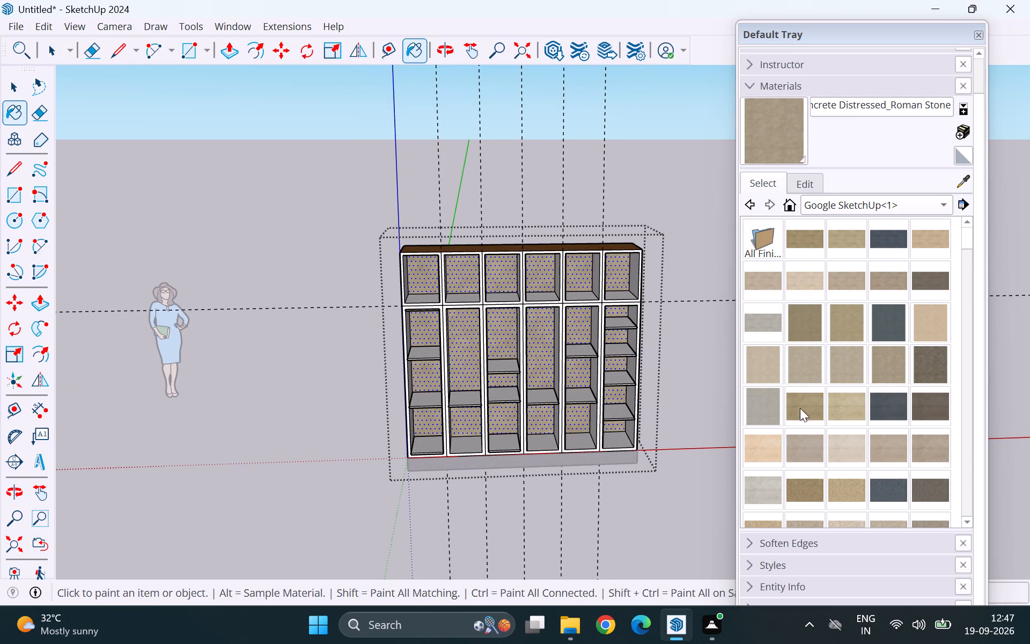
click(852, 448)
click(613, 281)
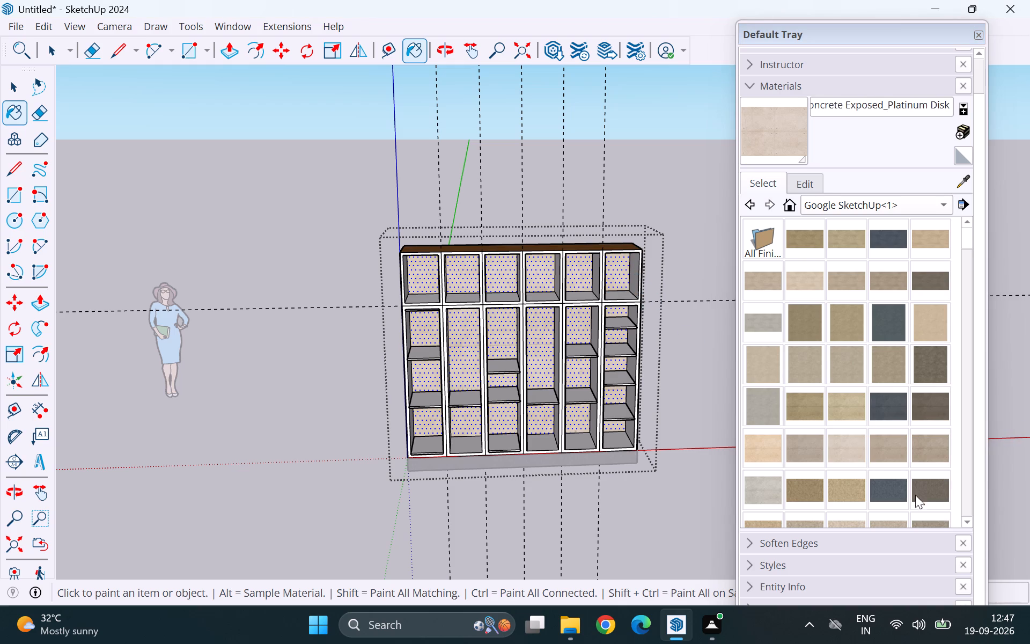
Paint the selected compartment back faces with Concrete Slab Effect_Rocky Terrain and exit the wardrobe group.
scroll(864, 437, down, 3)
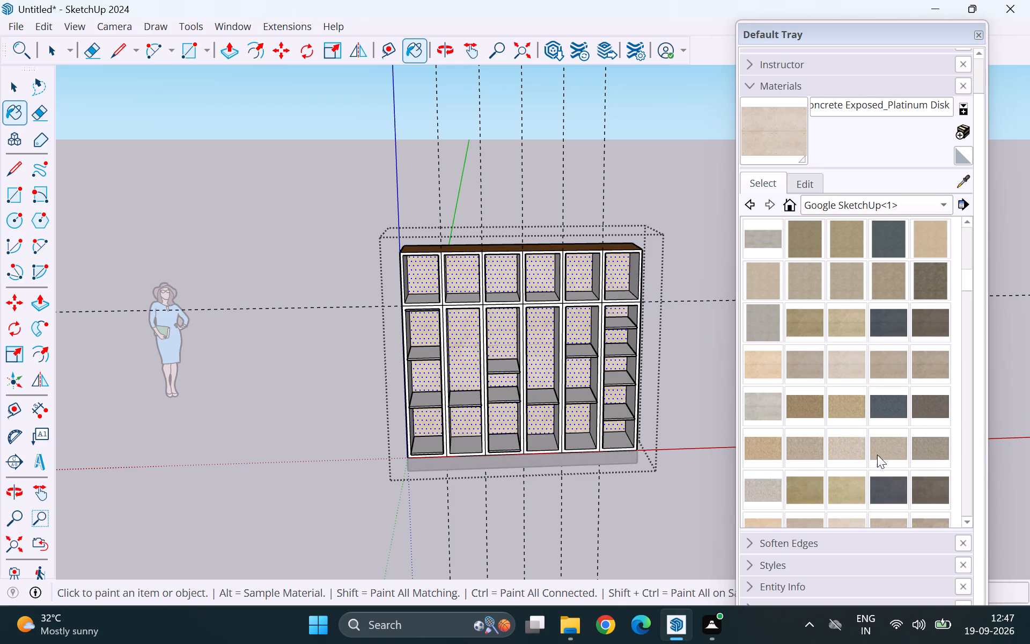
click(882, 443)
scroll(582, 305, up, 4)
click(575, 274)
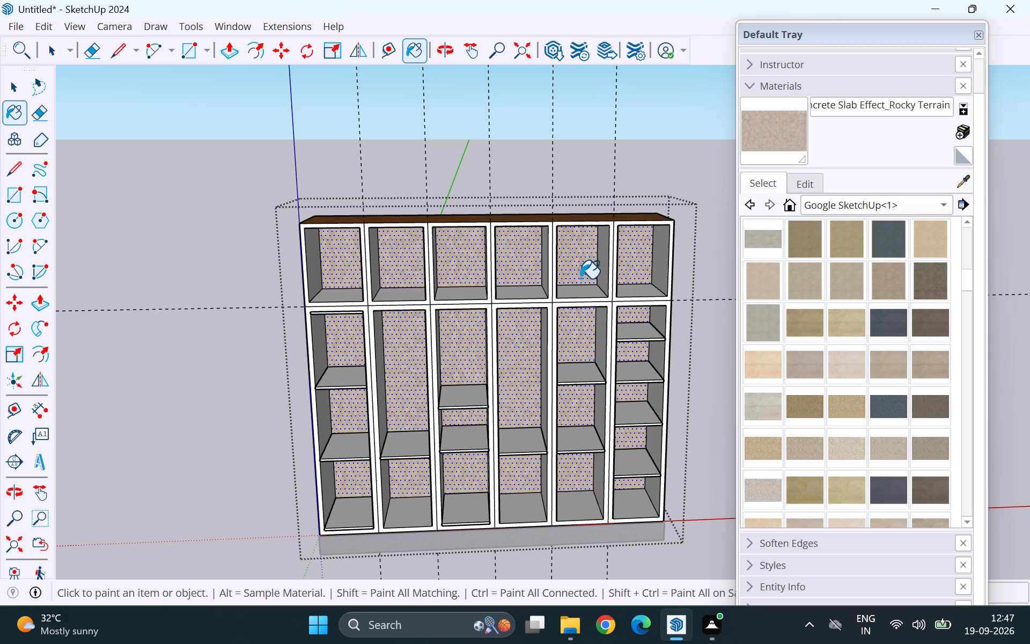
key(space)
scroll(548, 281, down, 4)
click(681, 217)
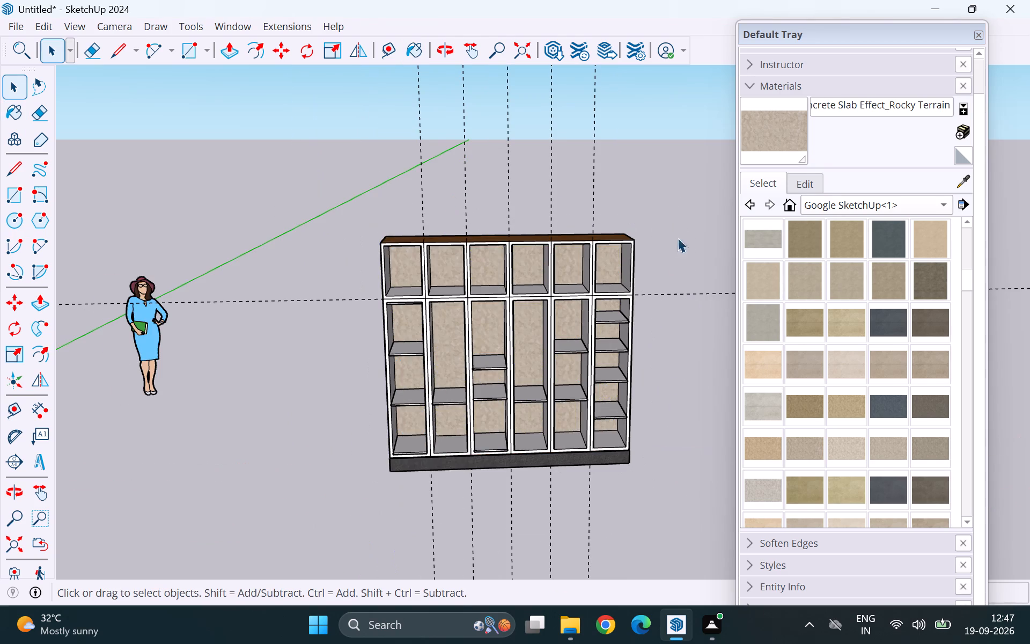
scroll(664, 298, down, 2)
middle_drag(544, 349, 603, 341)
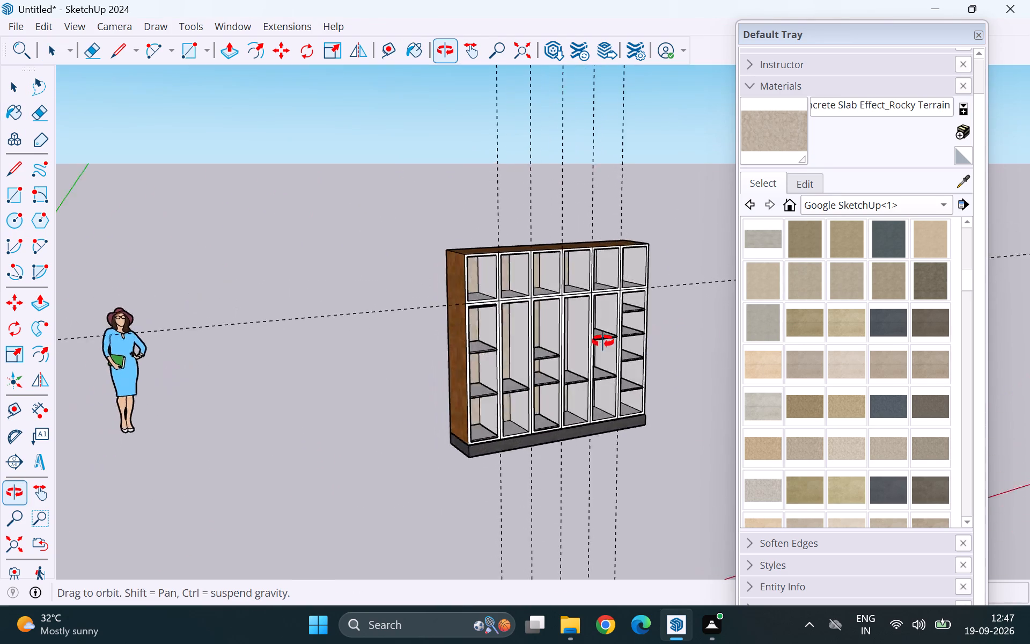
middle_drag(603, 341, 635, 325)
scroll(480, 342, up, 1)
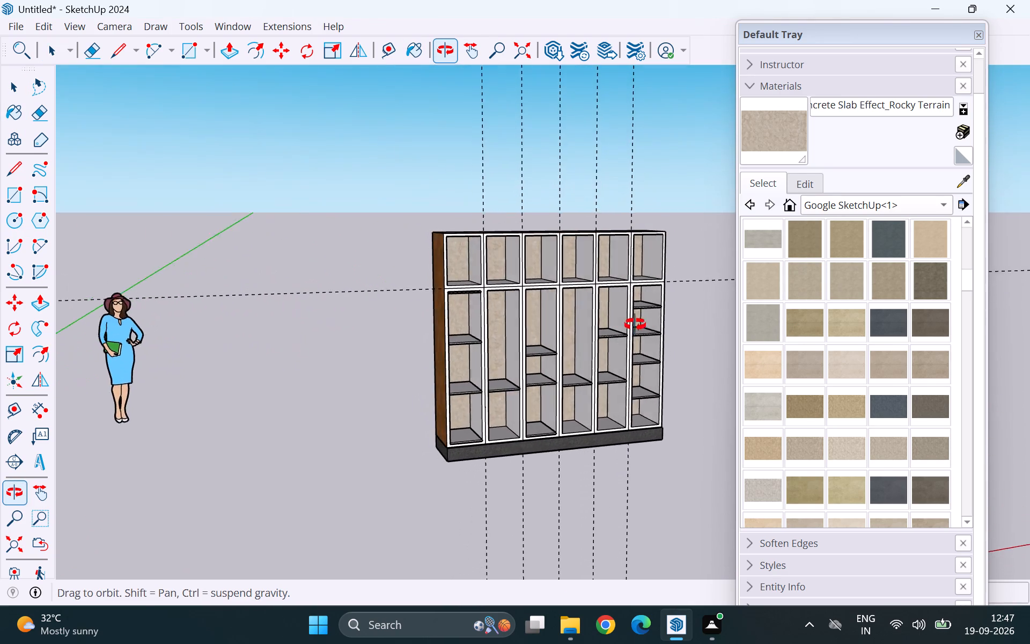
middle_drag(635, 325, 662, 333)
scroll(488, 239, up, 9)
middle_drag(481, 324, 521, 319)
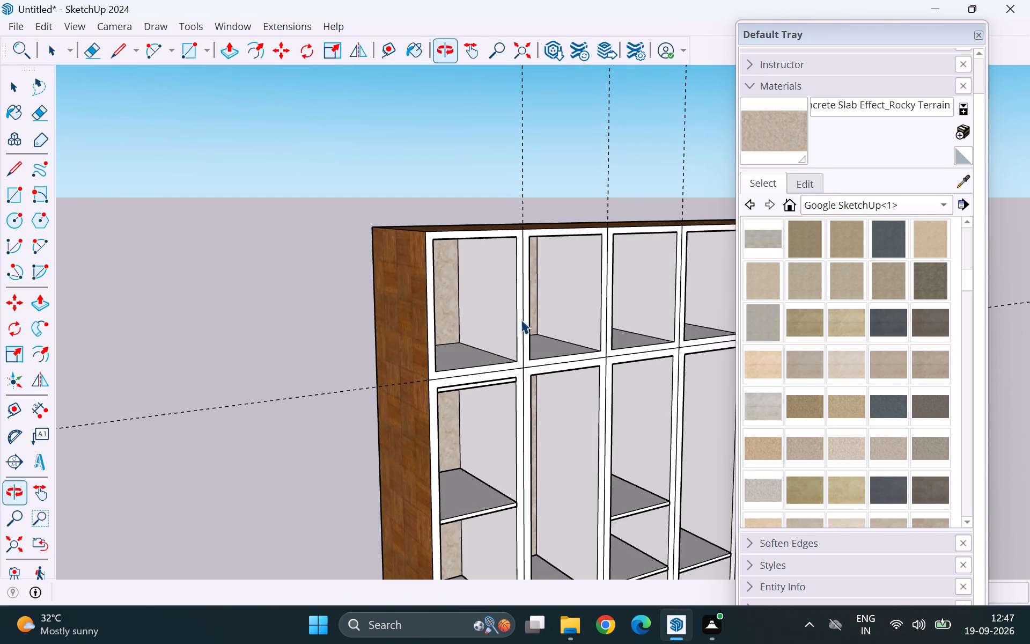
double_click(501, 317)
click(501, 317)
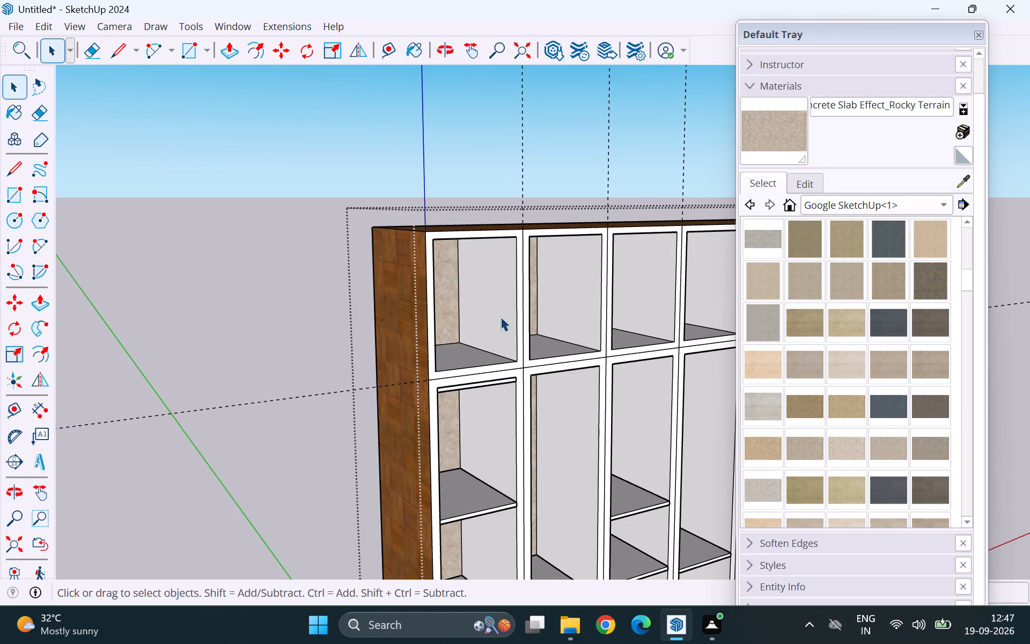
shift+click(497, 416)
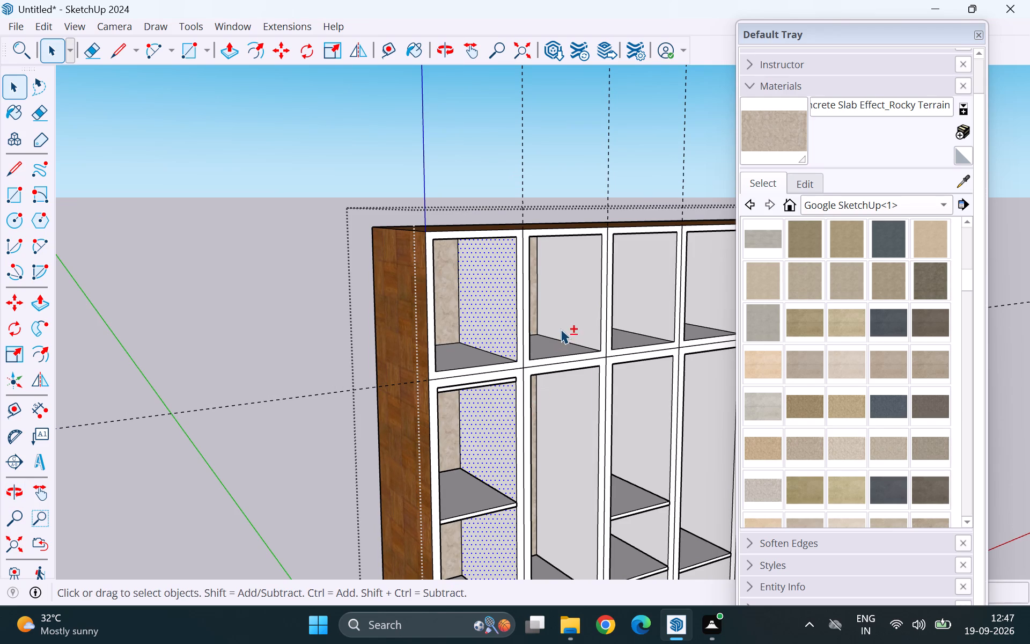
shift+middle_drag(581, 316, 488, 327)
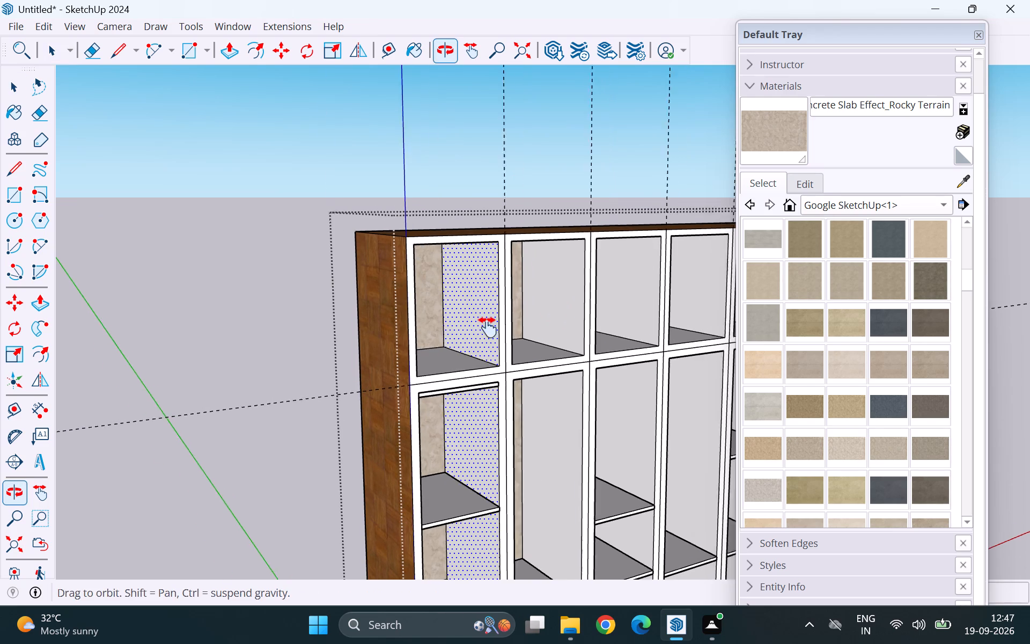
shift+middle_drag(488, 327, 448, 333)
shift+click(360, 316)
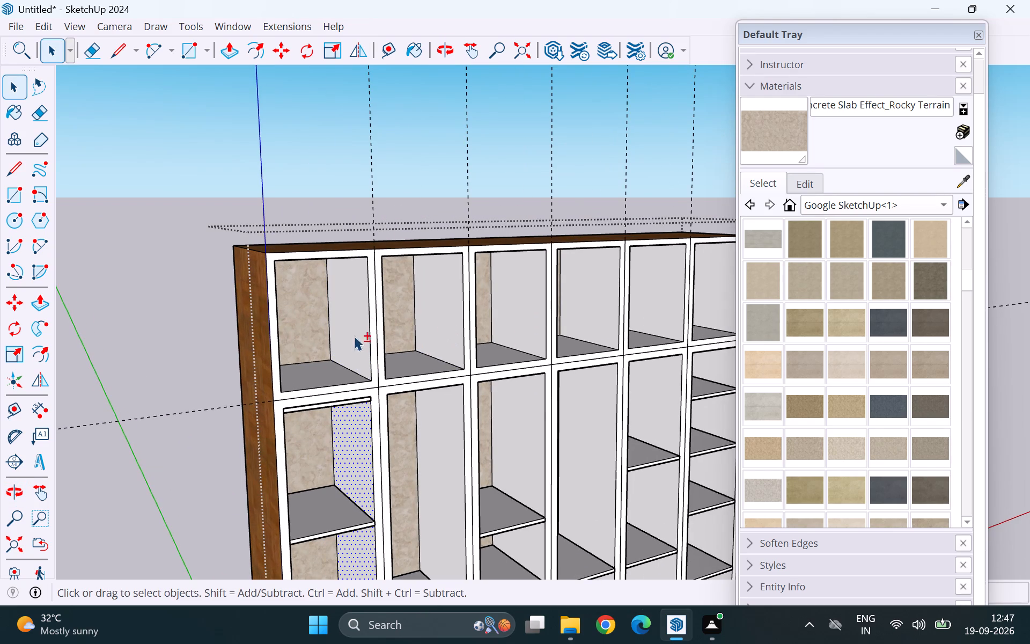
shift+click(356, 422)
Select the upper and lower front frame faces around the wardrobe's first two columns of compartments.
middle_drag(496, 385, 321, 399)
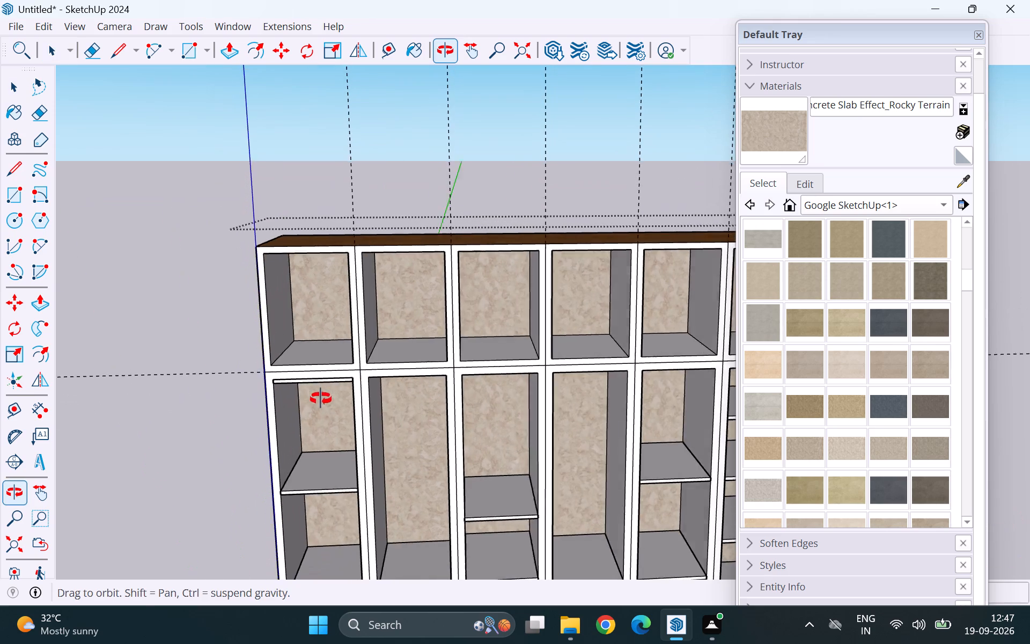
middle_drag(321, 399, 311, 399)
scroll(276, 333, up, 6)
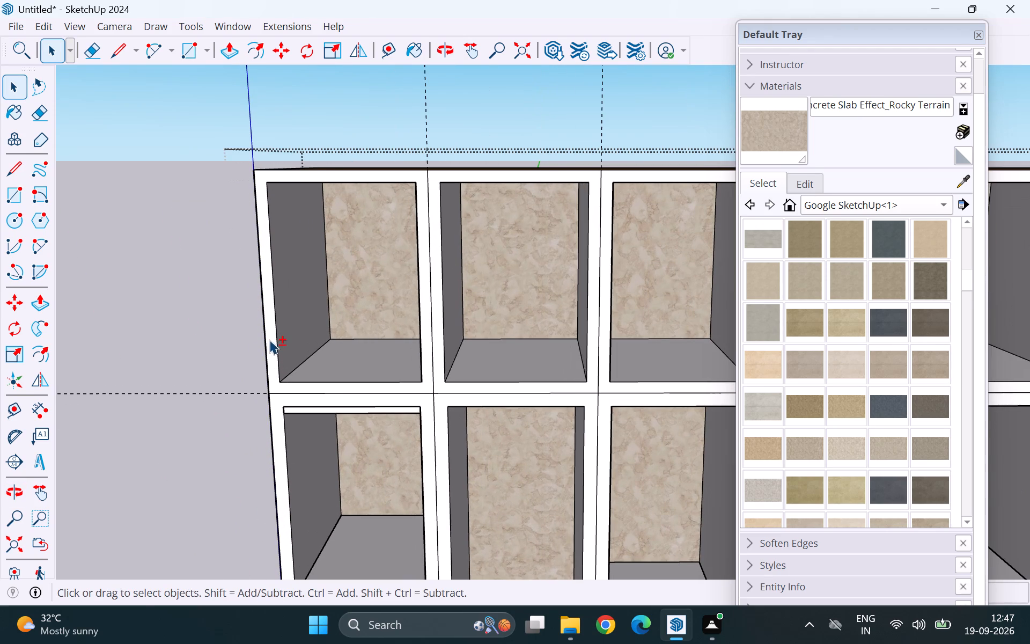
shift+click(269, 340)
shift+click(306, 399)
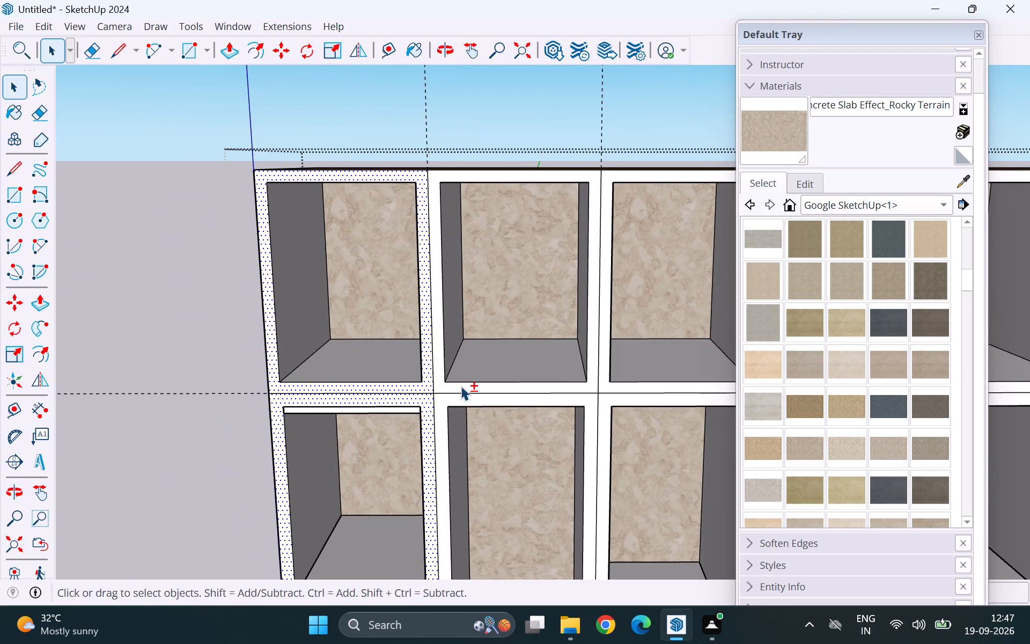
shift+click(461, 386)
shift+click(461, 396)
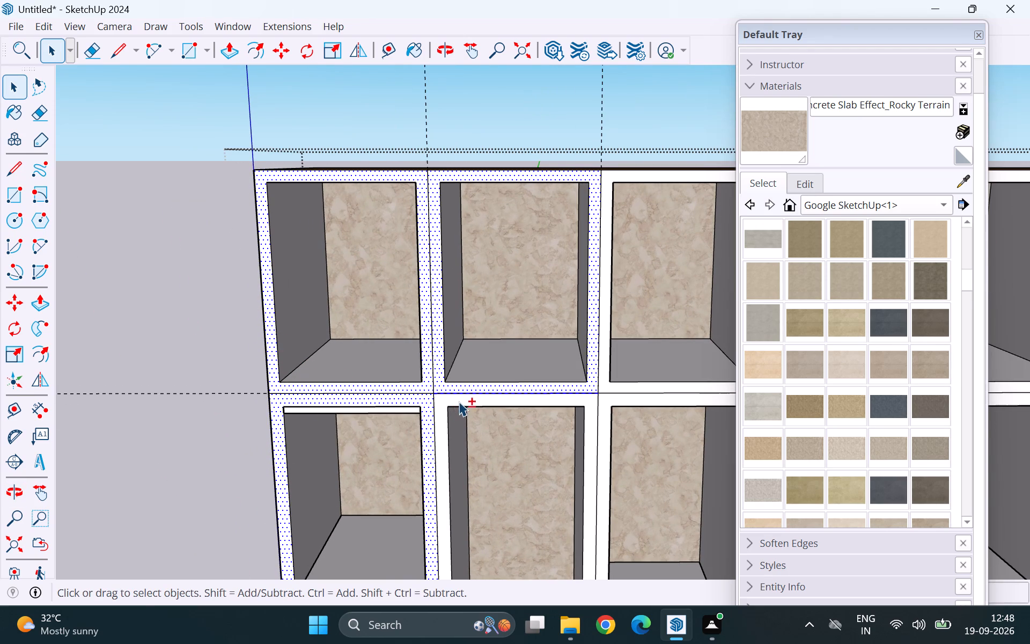
shift+scroll(459, 401, up, 8)
shift+click(474, 394)
shift+click(480, 382)
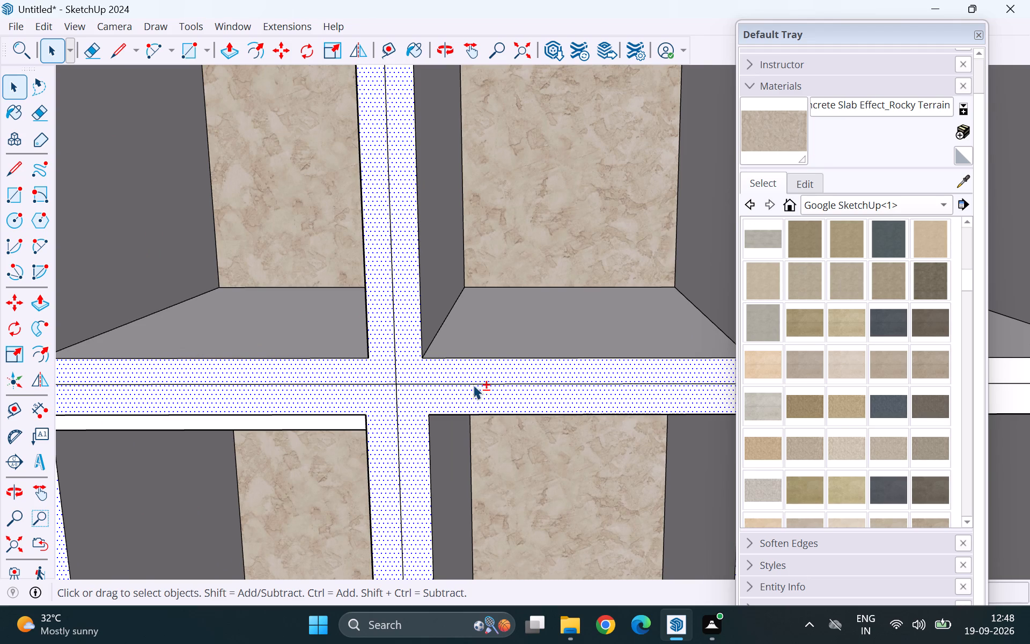
Add the upper and lower front frame faces around the wardrobe's remaining four columns of compartments to the selection.
shift+scroll(255, 406, down, 11)
shift+scroll(501, 398, up, 5)
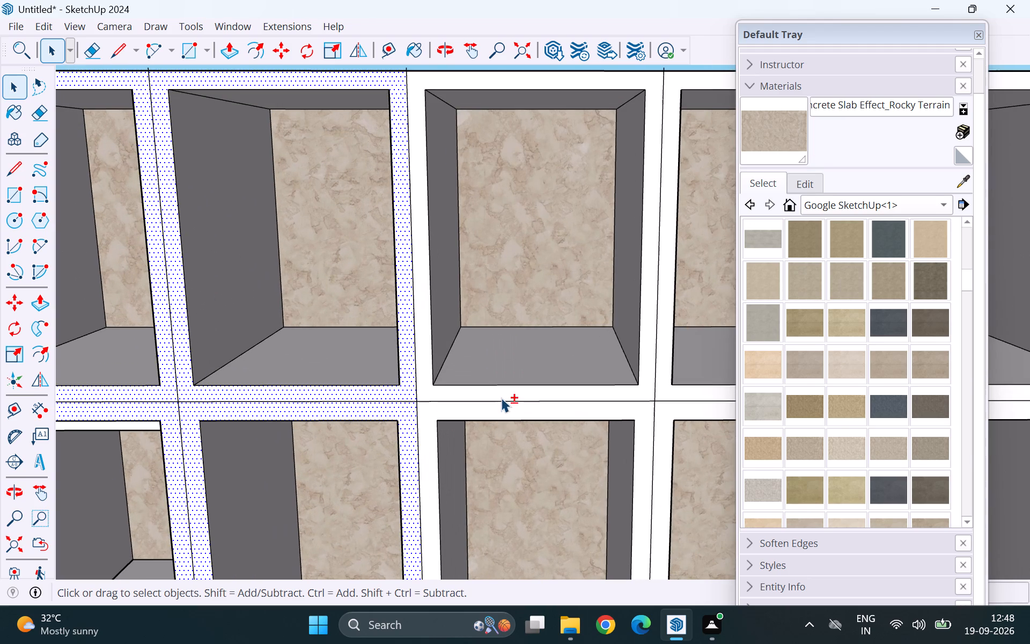
shift+click(502, 393)
shift+click(502, 409)
shift+scroll(271, 438, down, 5)
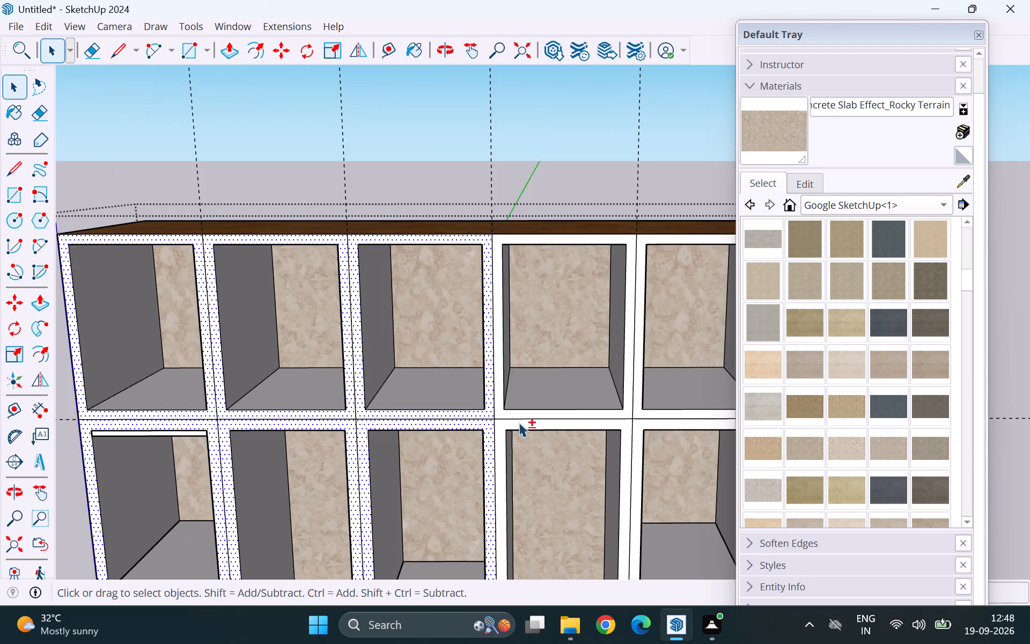
shift+scroll(520, 420, up, 5)
shift+click(533, 407)
shift+click(534, 426)
shift+scroll(283, 412, down, 10)
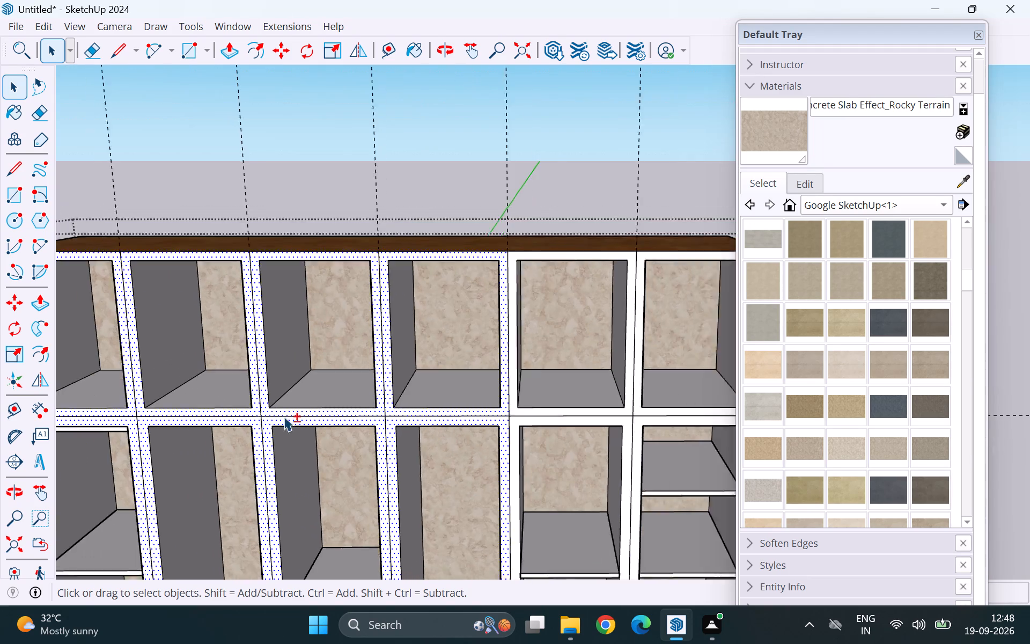
shift+scroll(525, 430, up, 10)
shift+click(565, 390)
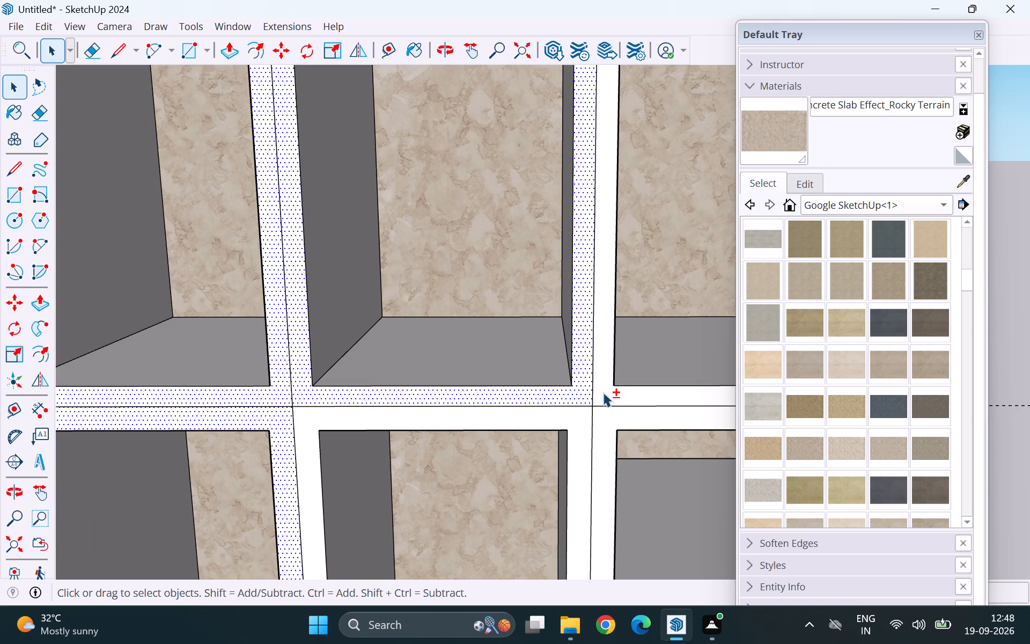
shift+click(603, 392)
shift+click(605, 415)
shift+click(572, 422)
shift+scroll(460, 396, down, 11)
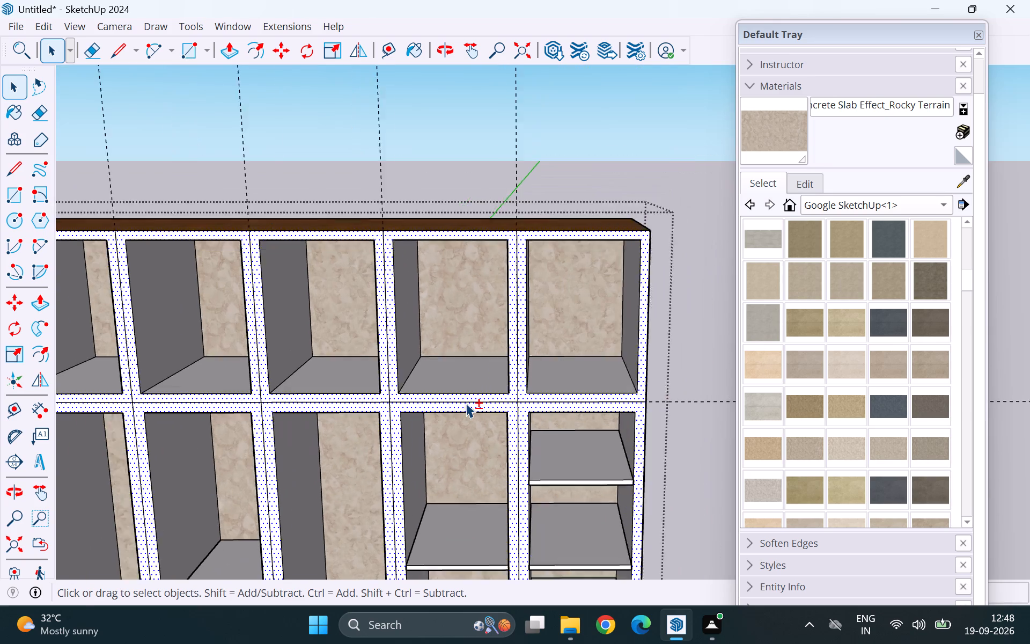
scroll(489, 388, down, 4)
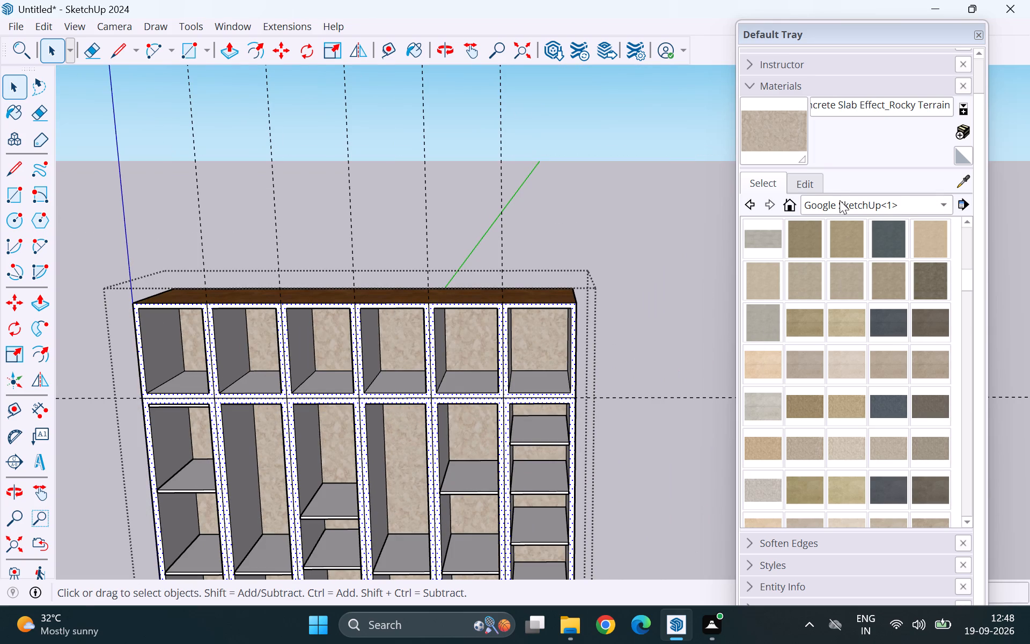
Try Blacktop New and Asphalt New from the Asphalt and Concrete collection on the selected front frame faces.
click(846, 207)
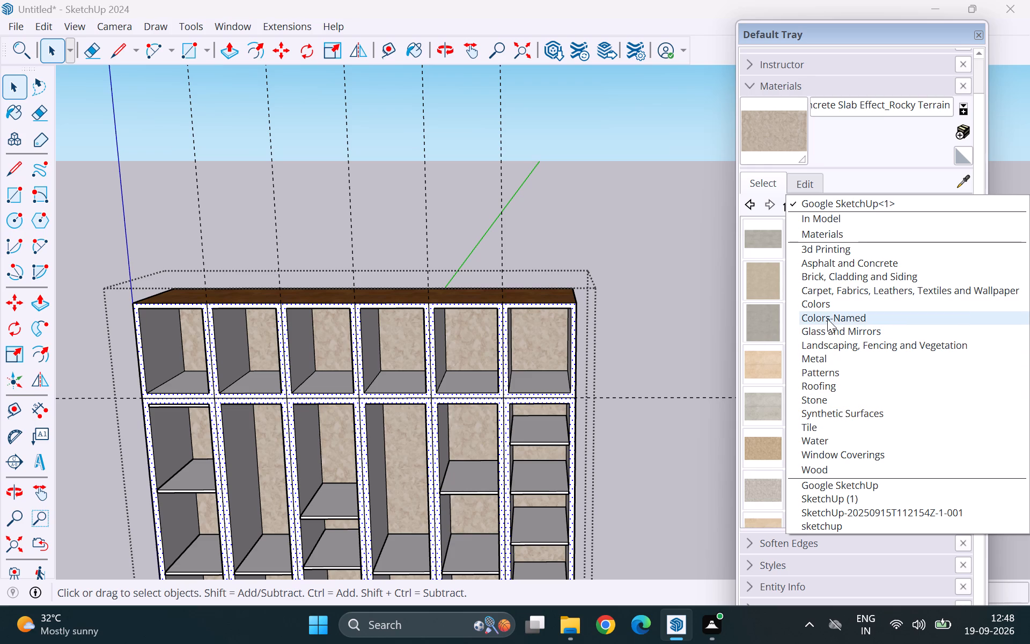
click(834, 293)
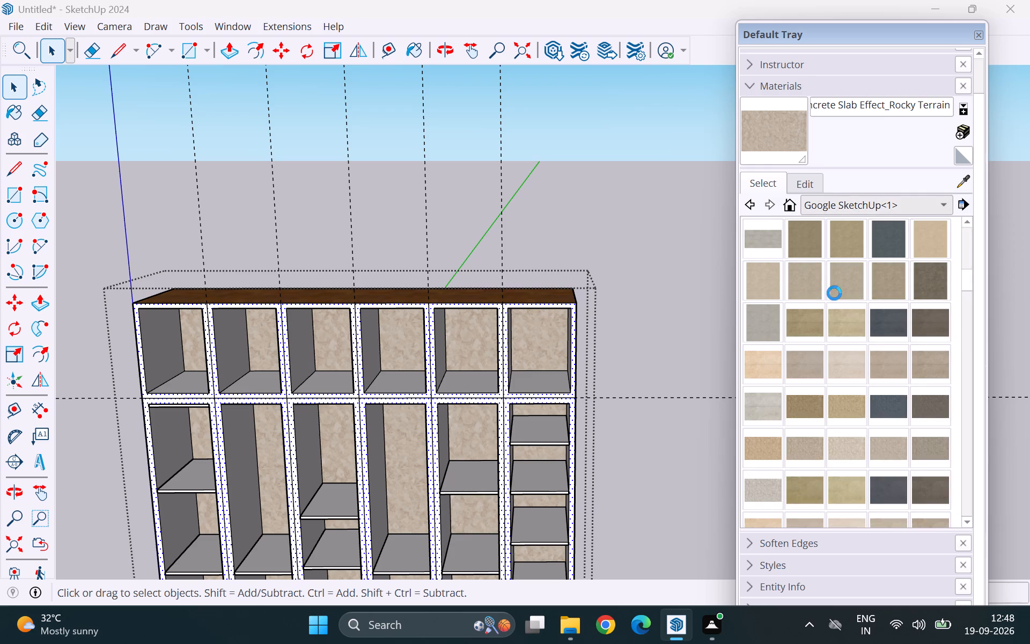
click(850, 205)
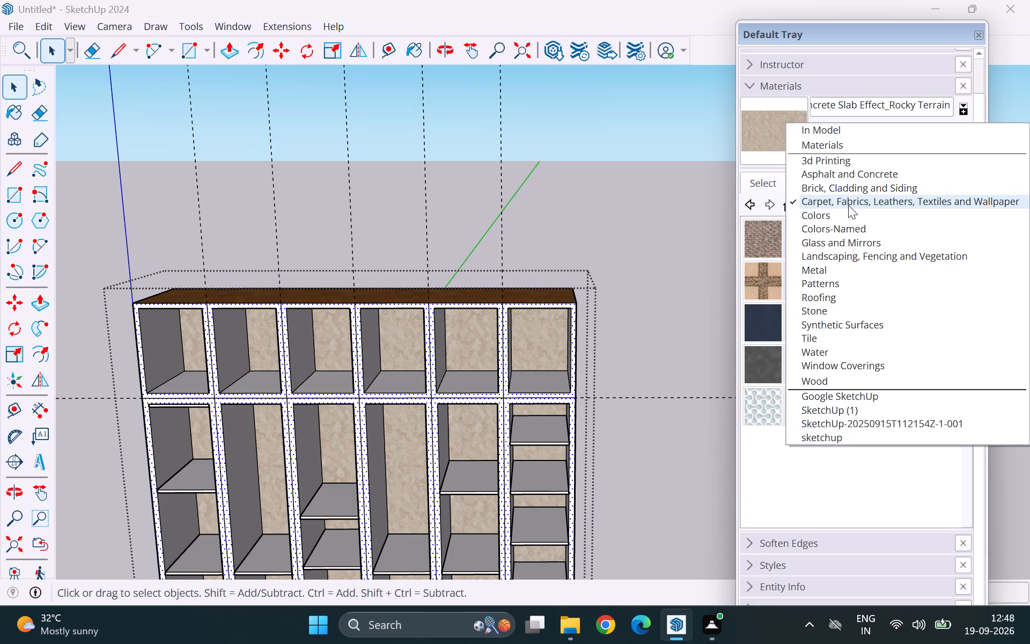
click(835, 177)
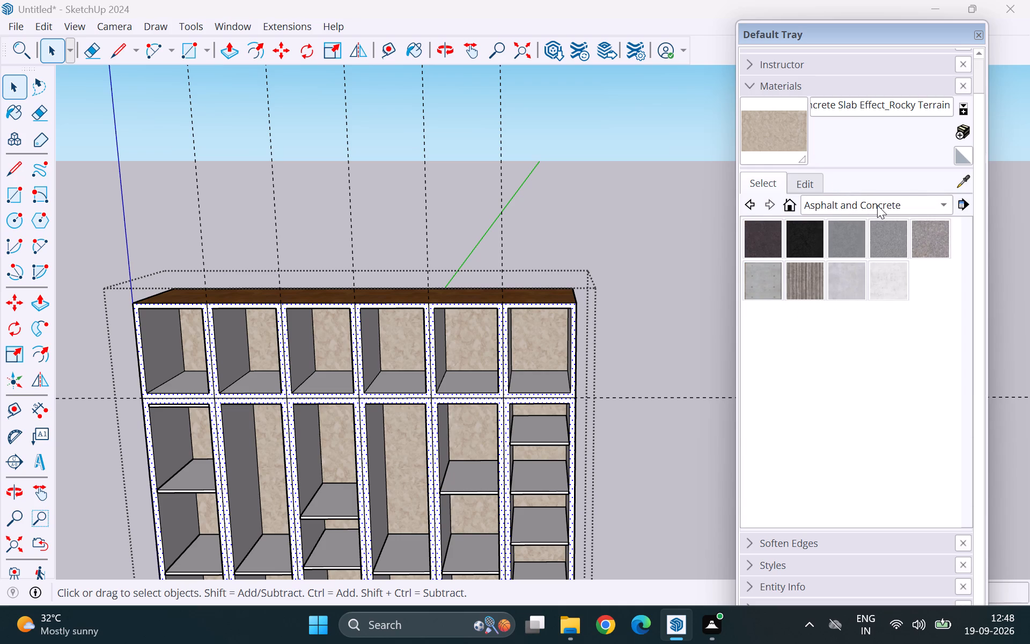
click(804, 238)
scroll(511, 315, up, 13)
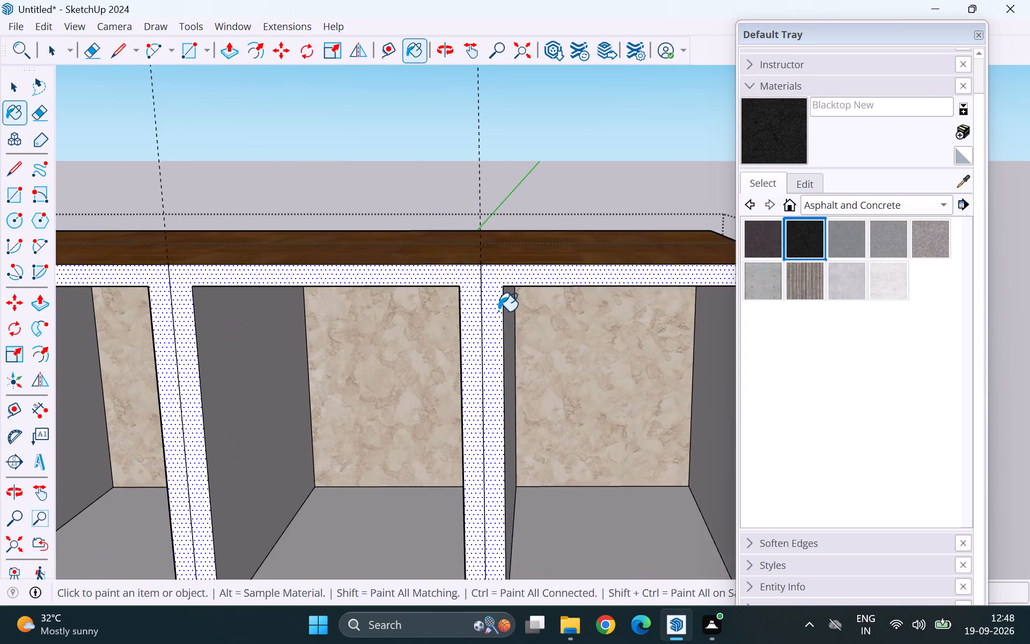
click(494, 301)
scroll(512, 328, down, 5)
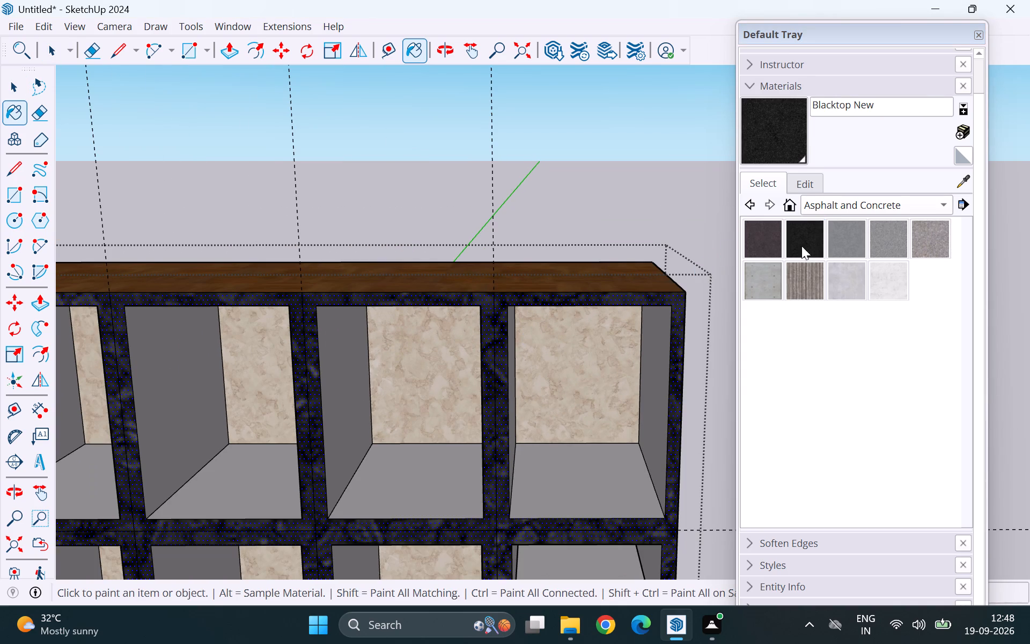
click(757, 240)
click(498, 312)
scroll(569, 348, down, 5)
Paint the selected front frame faces with Color M09 from the Colors collection and clear the selection.
click(943, 206)
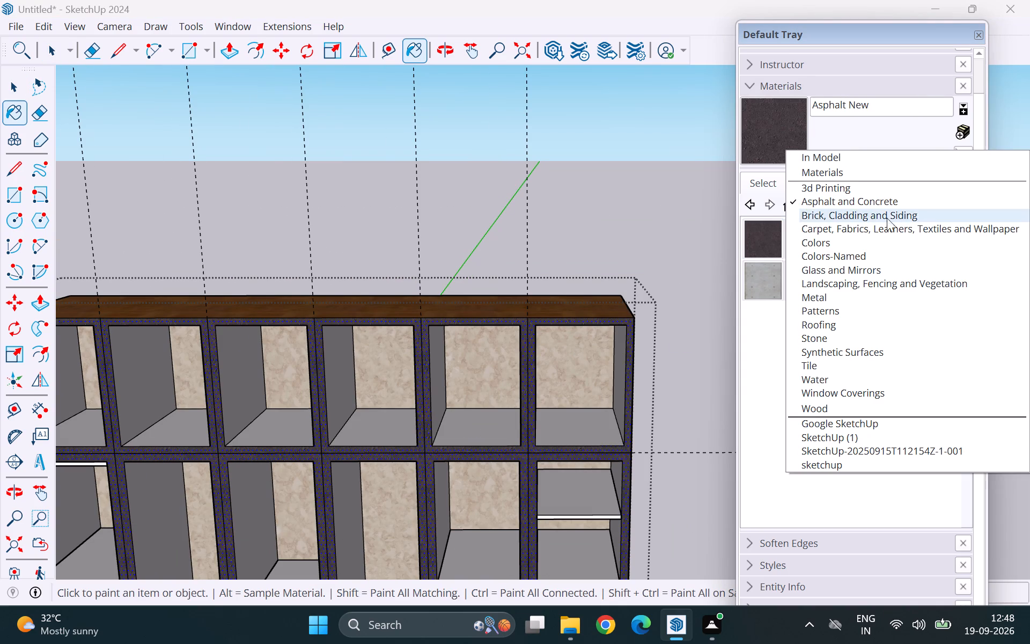
click(819, 240)
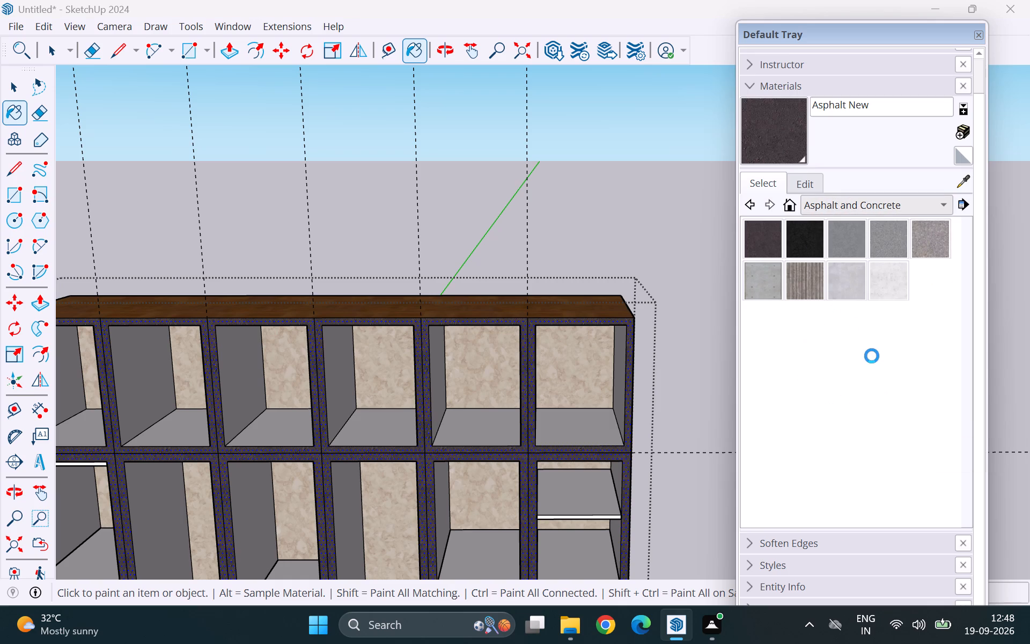
scroll(853, 334, down, 18)
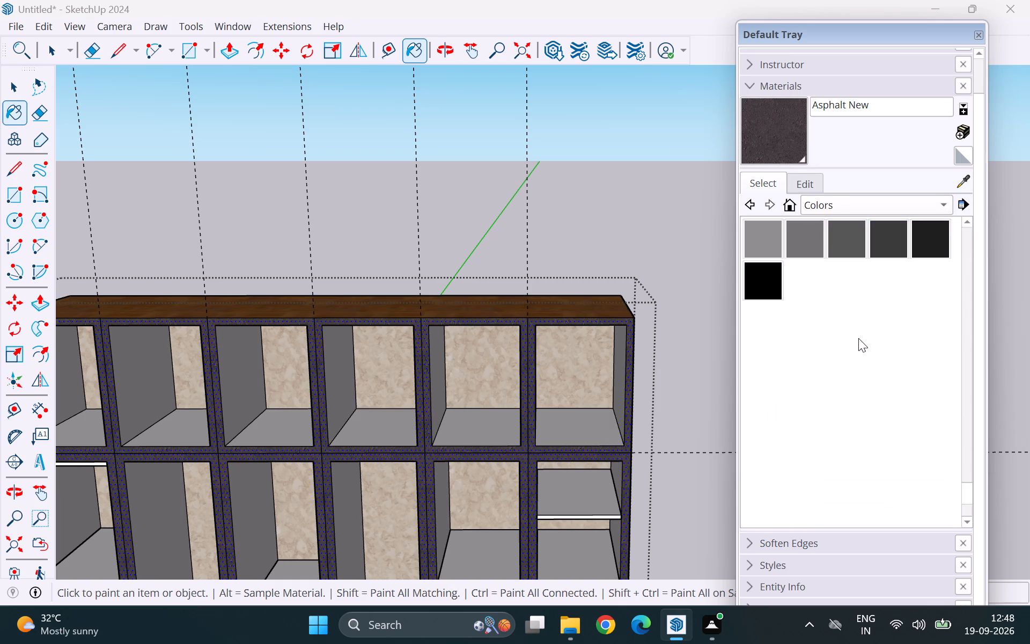
scroll(858, 338, down, 4)
click(762, 228)
scroll(536, 339, up, 2)
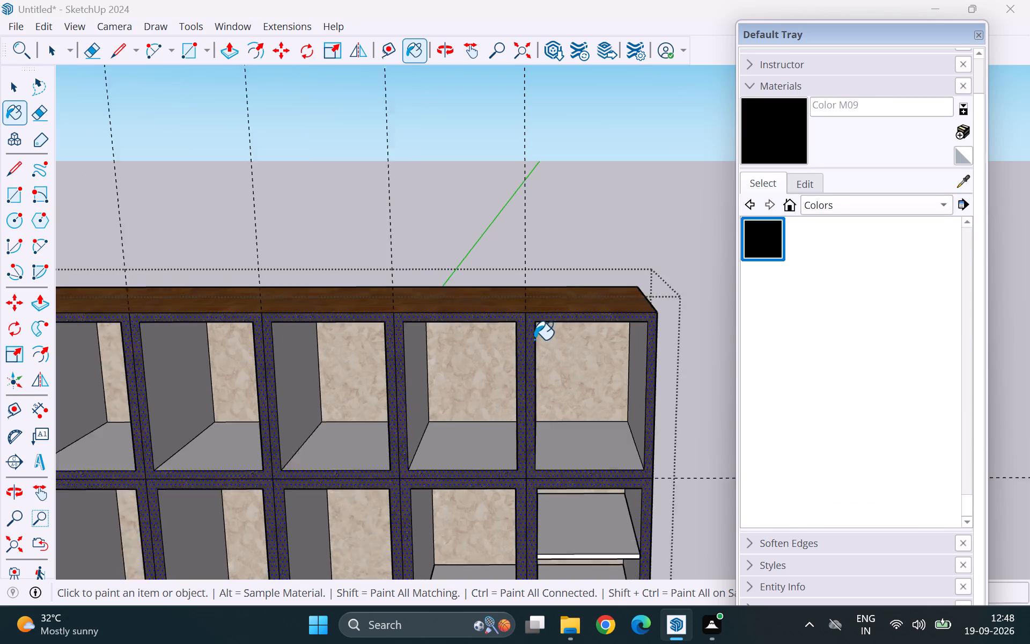
scroll(534, 340, up, 8)
click(528, 319)
scroll(524, 346, down, 13)
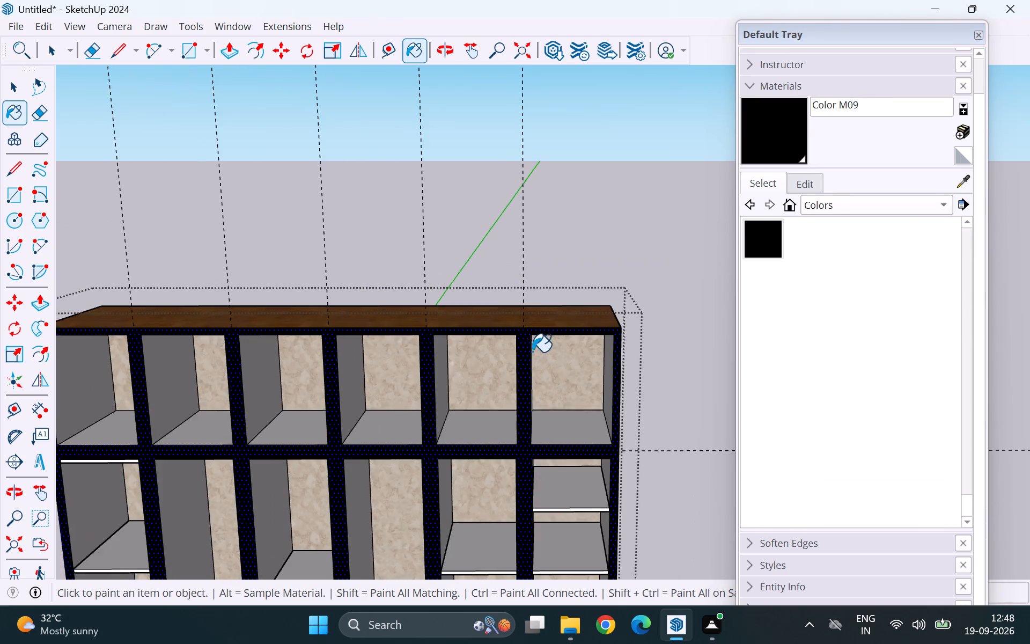
scroll(532, 352, down, 4)
key(space)
click(657, 292)
Examine the painted wardrobe from both sides, up close at the frame and compartments, and from a distance.
scroll(617, 274, down, 4)
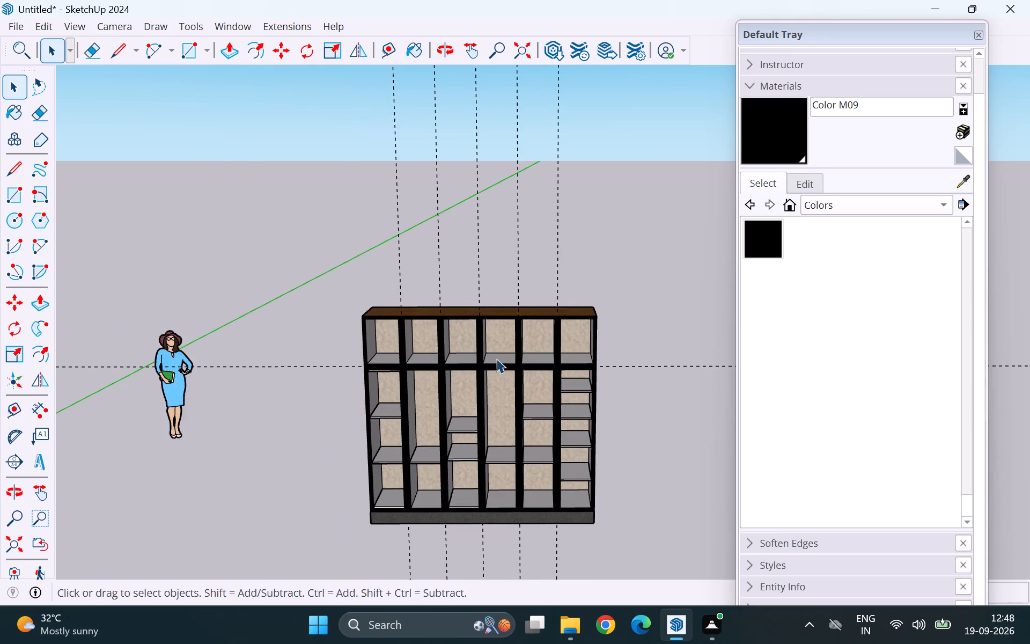
middle_drag(405, 376, 258, 347)
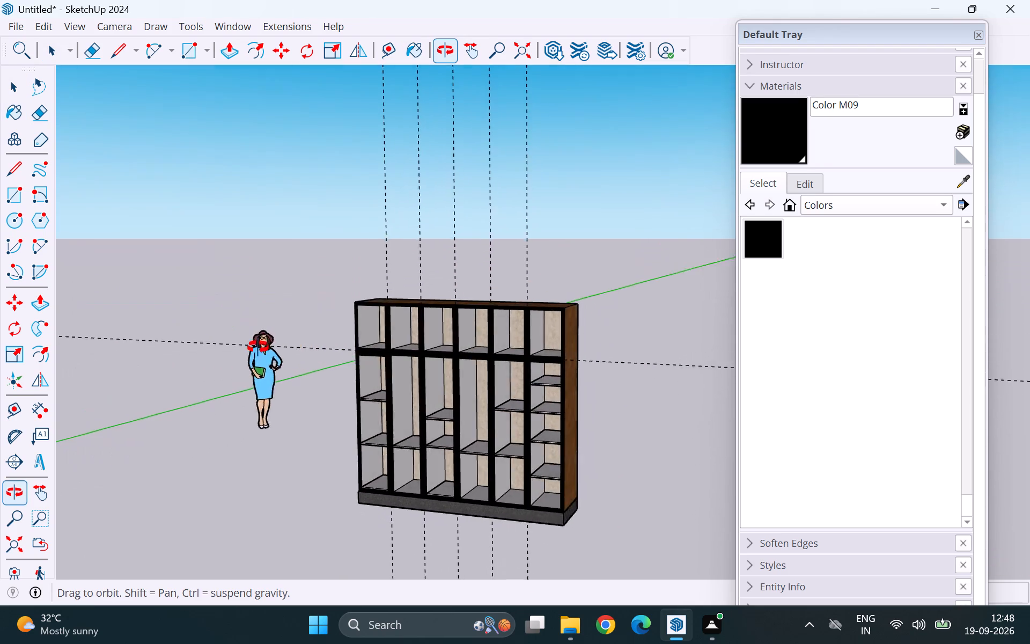
middle_drag(258, 347, 527, 377)
scroll(536, 401, up, 1)
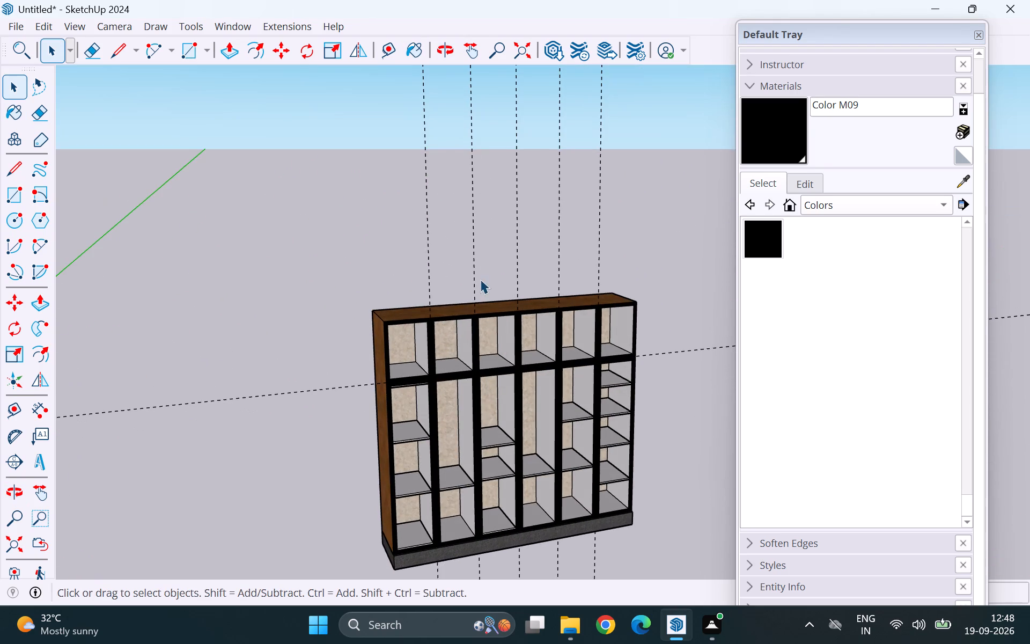
scroll(505, 363, up, 15)
middle_drag(606, 389, 480, 364)
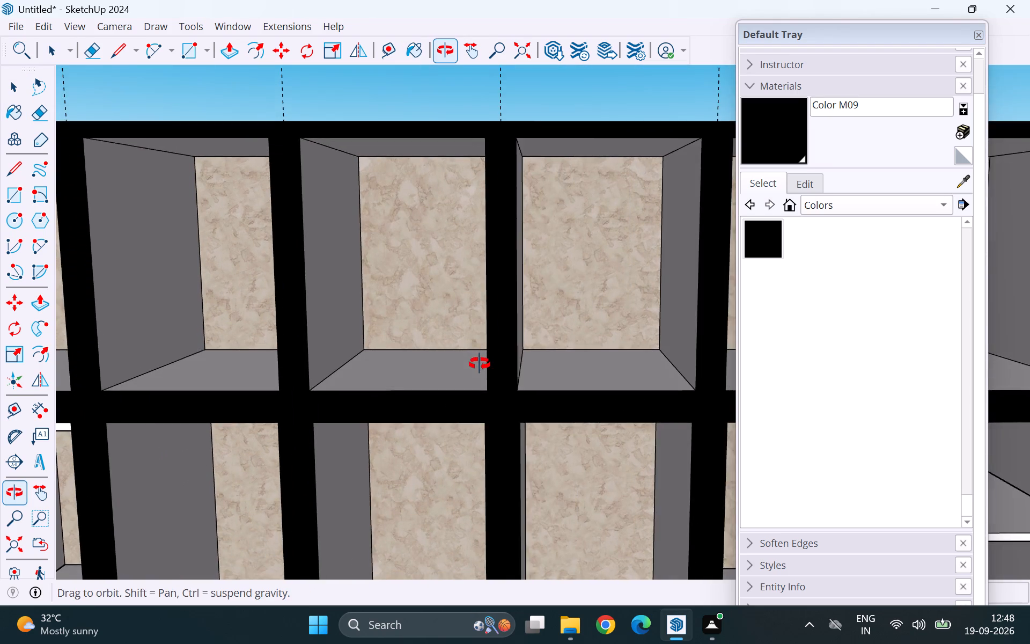
middle_drag(480, 364, 512, 348)
scroll(501, 306, down, 9)
scroll(409, 309, down, 3)
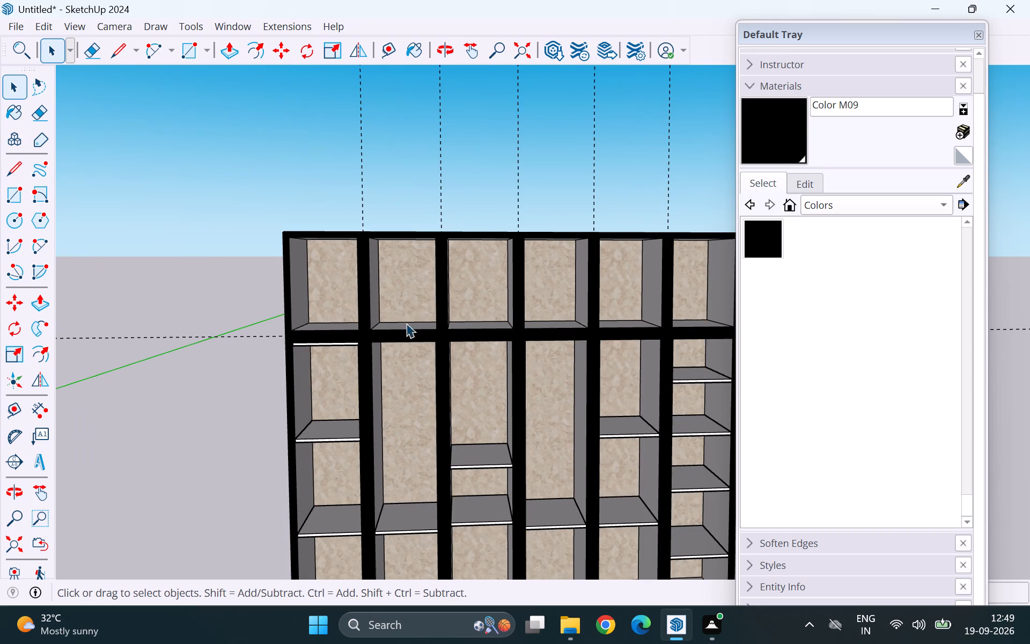
scroll(406, 323, down, 1)
middle_drag(560, 335, 550, 323)
scroll(476, 315, down, 3)
scroll(451, 363, down, 3)
middle_drag(484, 363, 484, 425)
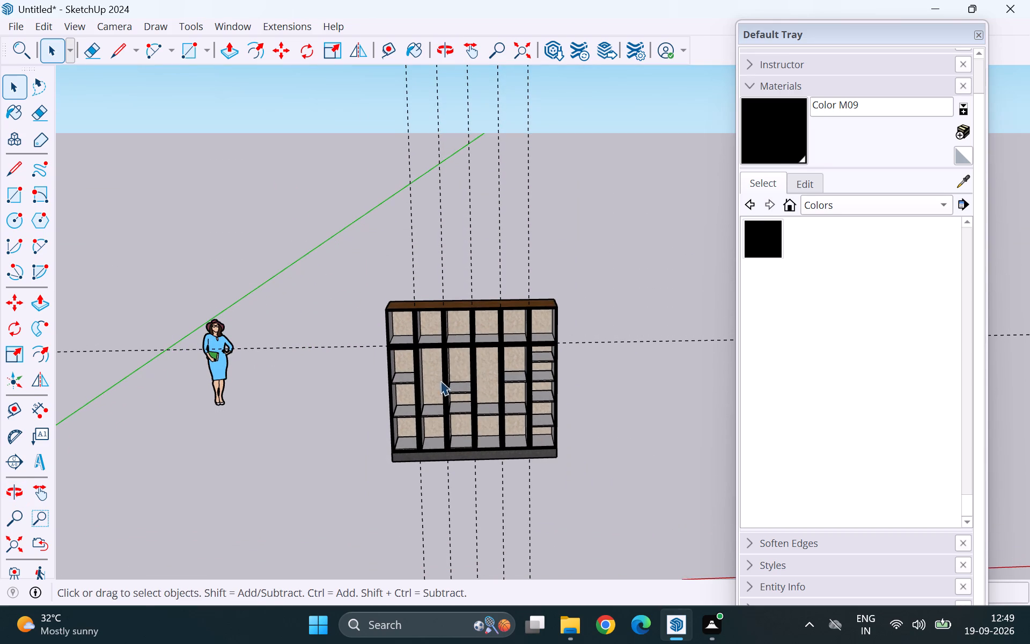
scroll(413, 370, down, 5)
middle_drag(396, 372, 396, 384)
scroll(502, 382, up, 1)
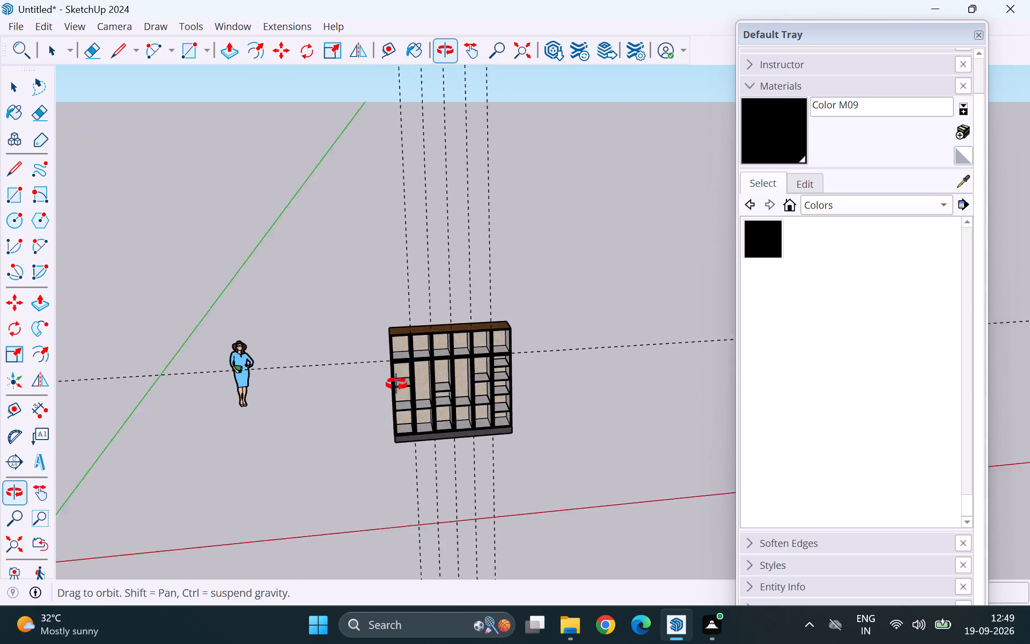
middle_drag(396, 384, 293, 384)
scroll(450, 339, up, 10)
scroll(485, 316, down, 4)
Collapse the Materials section and move the Shadows, Scenes and Instructor sections further down the Default Tray.
click(805, 86)
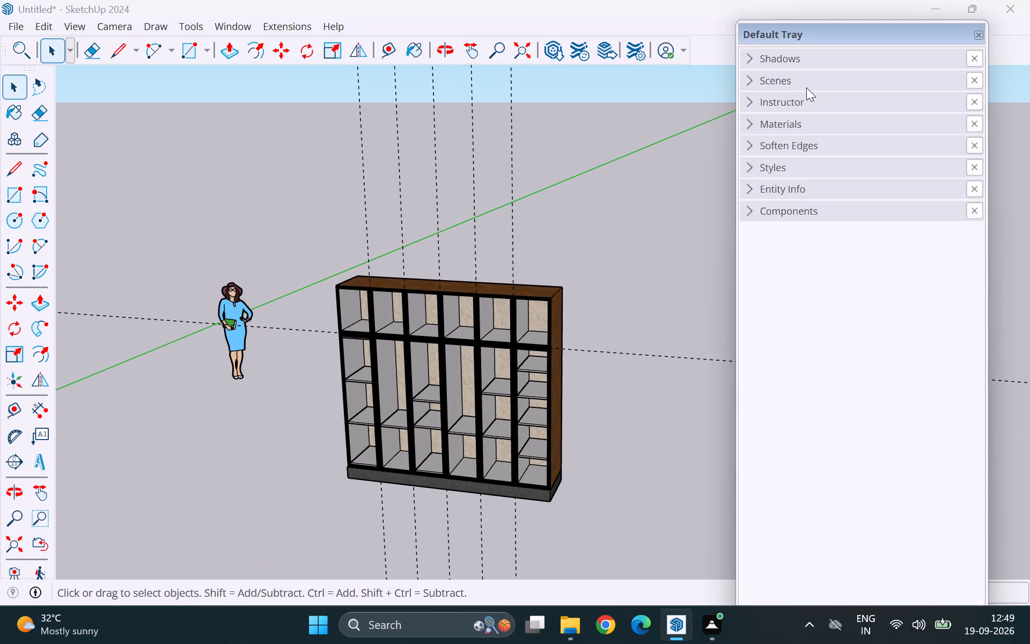
scroll(789, 156, up, 5)
drag(808, 50, 818, 164)
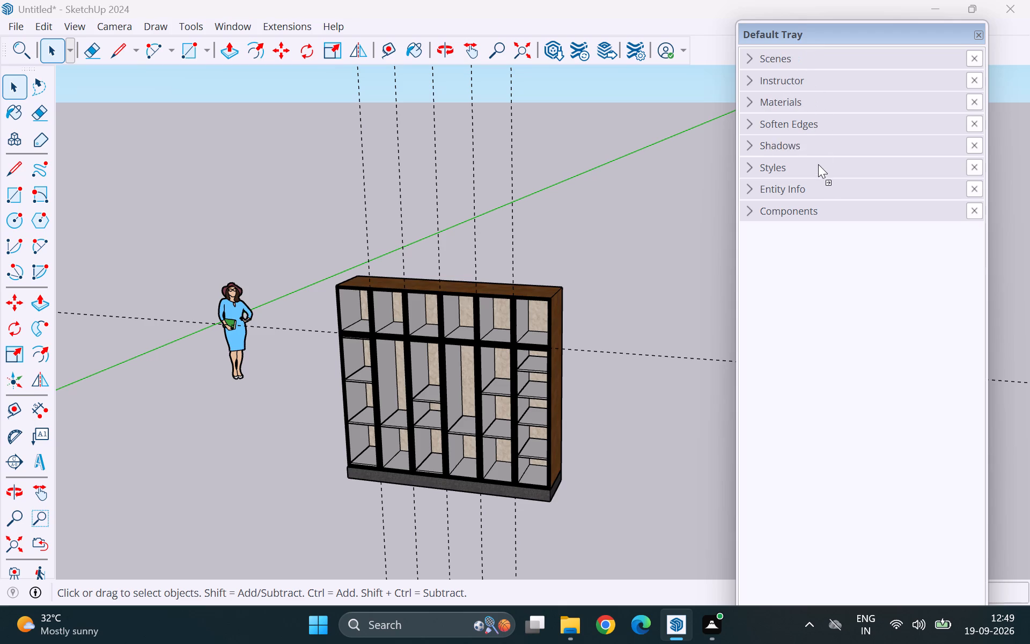
drag(818, 164, 820, 169)
drag(811, 51, 811, 244)
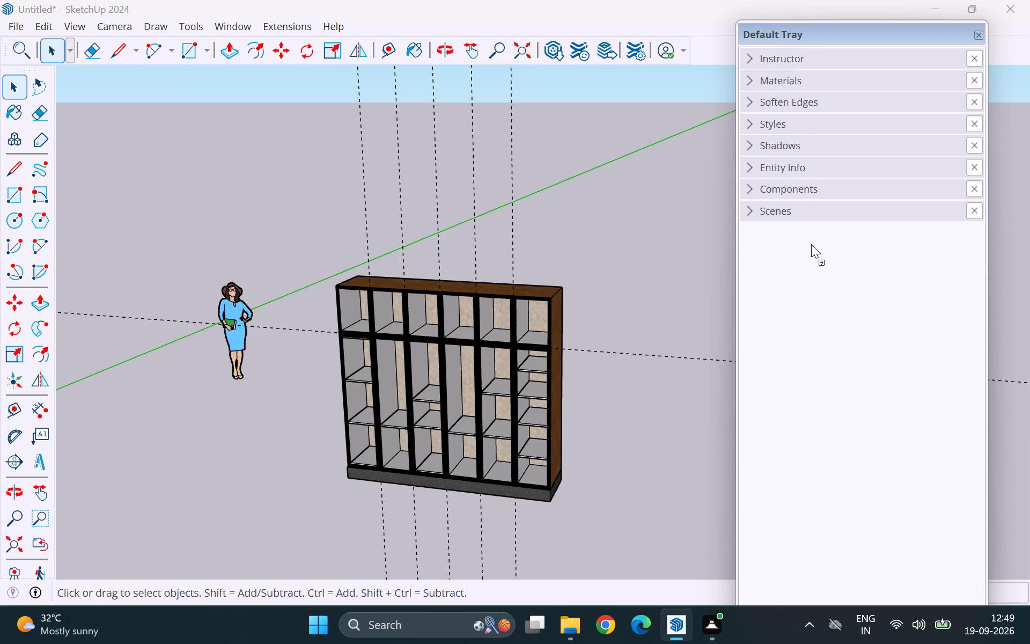
drag(811, 244, 821, 360)
drag(823, 55, 826, 243)
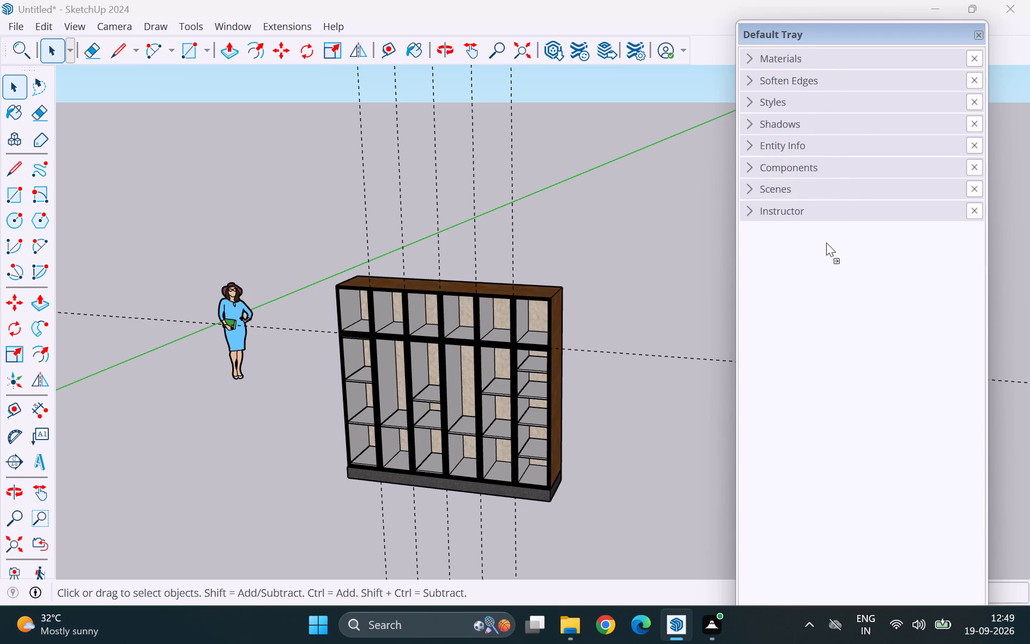
drag(826, 243, 826, 251)
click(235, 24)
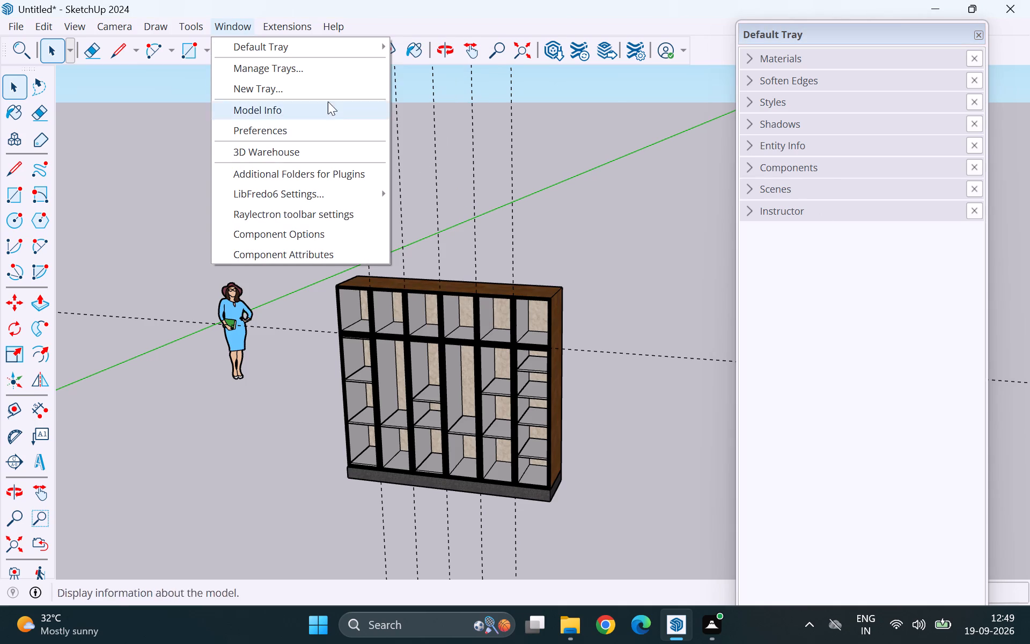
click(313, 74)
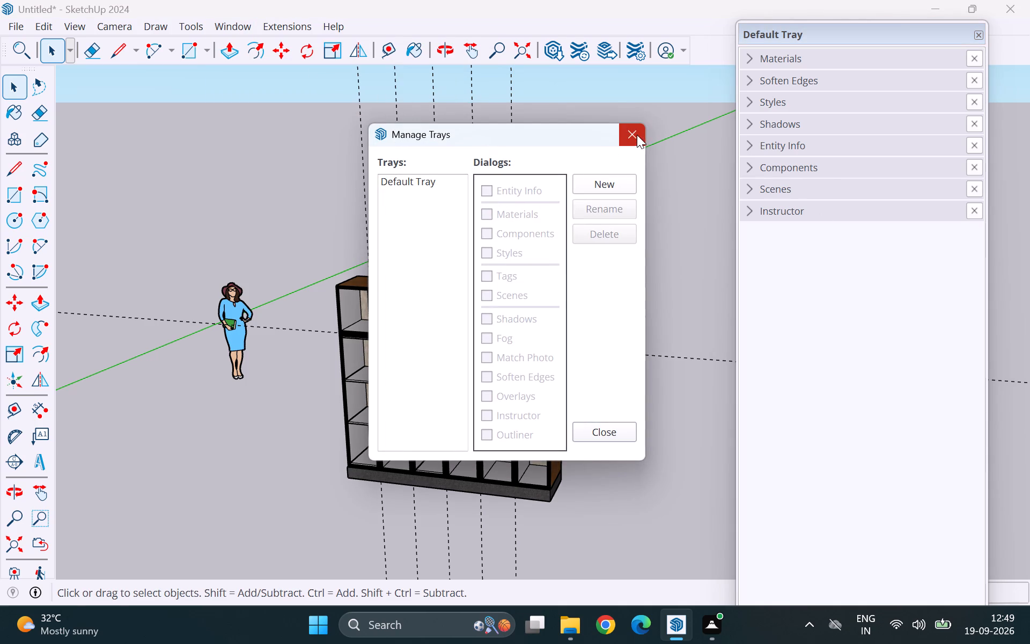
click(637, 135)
Add the Tags section to the Default Tray.
click(245, 24)
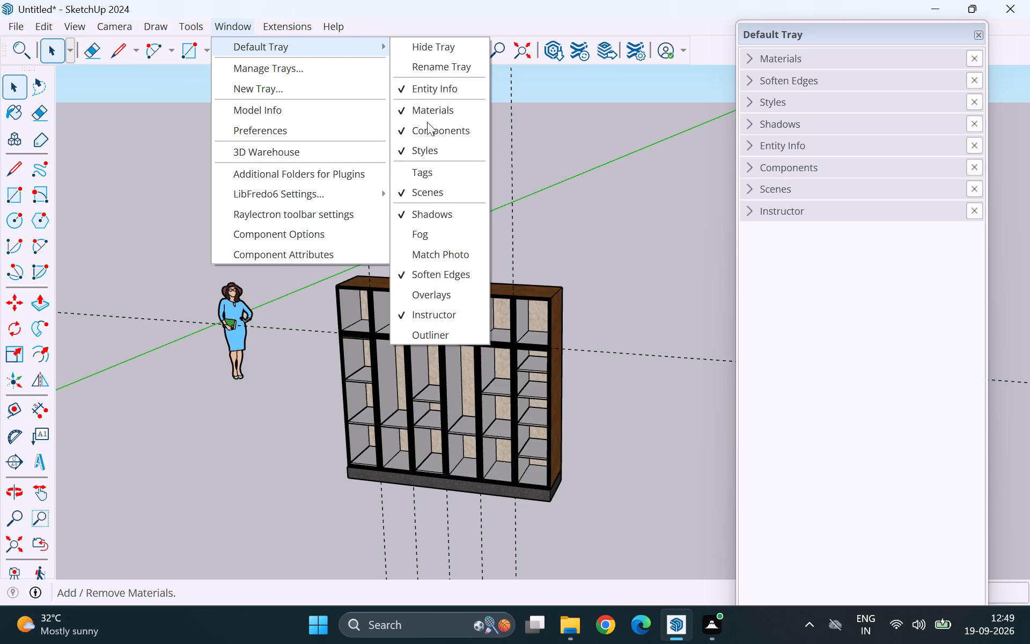
click(430, 166)
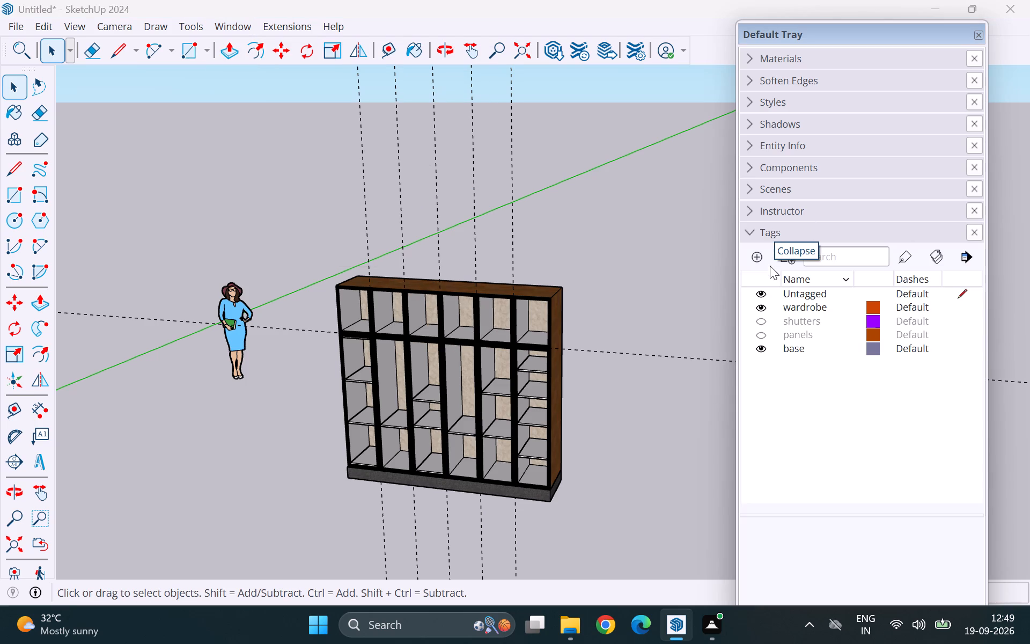
Make the hidden shutters and panels tags visible in the model.
right_click(752, 320)
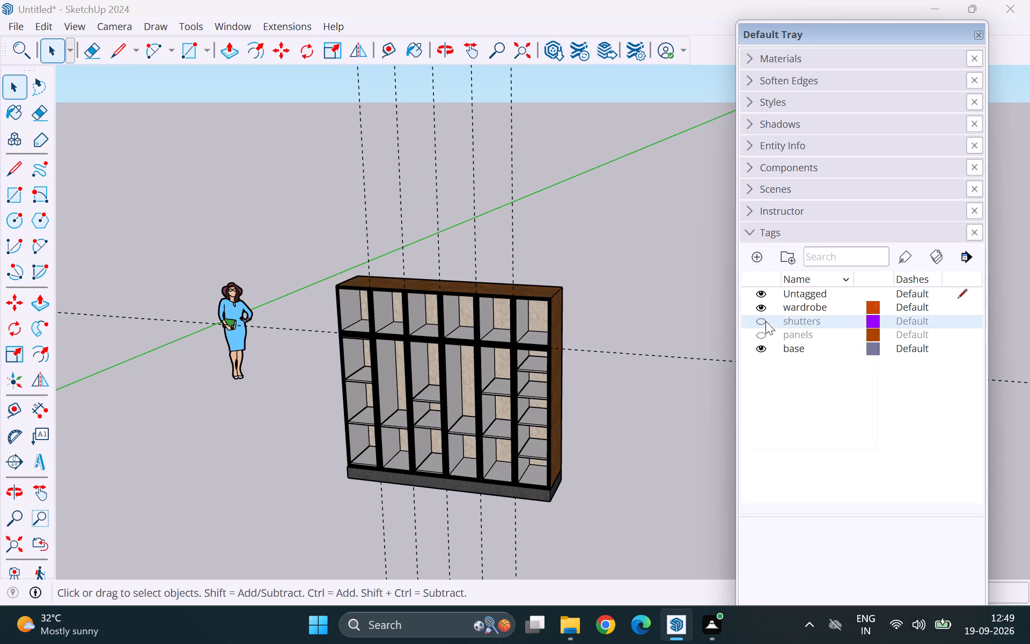
click(703, 311)
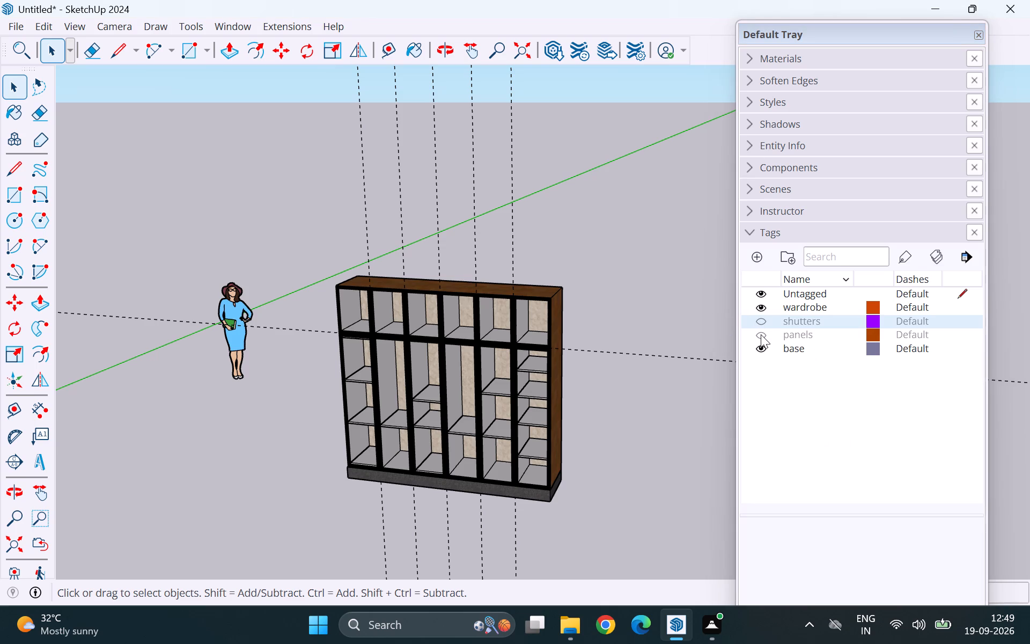
click(761, 334)
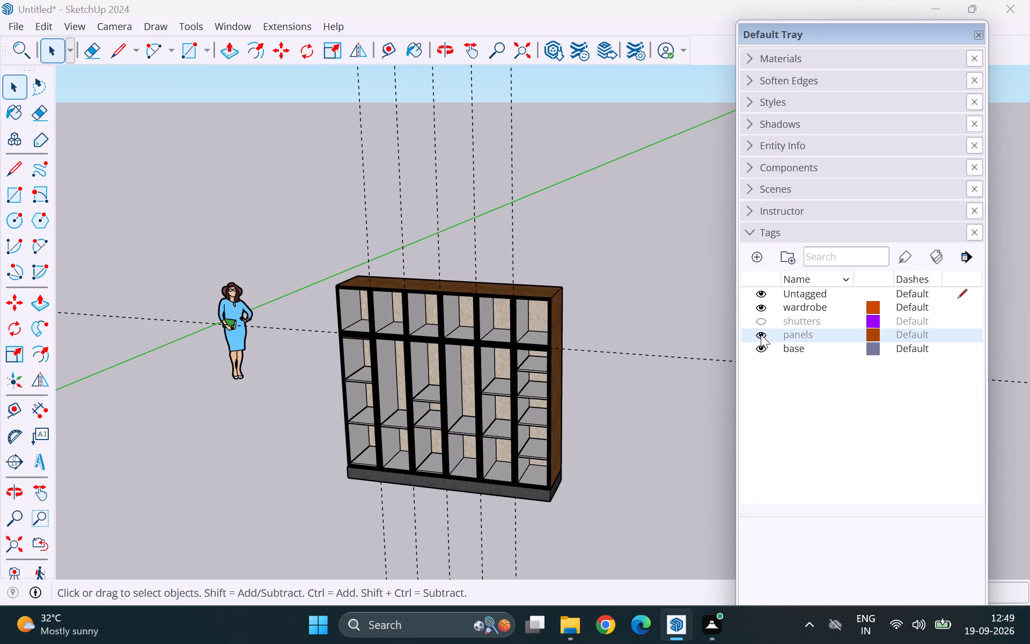
click(761, 334)
click(764, 321)
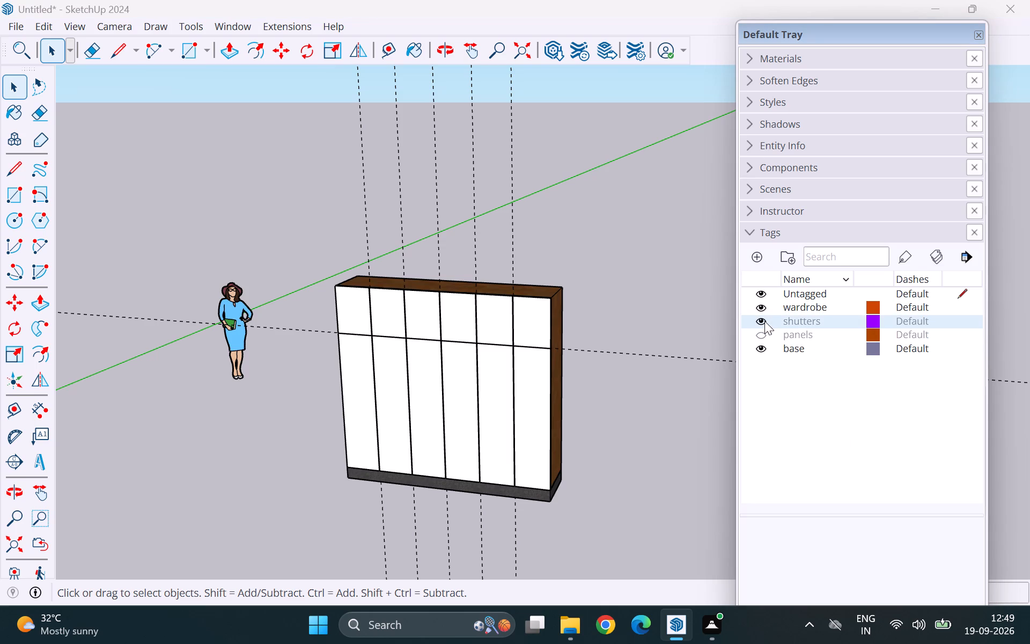
click(760, 335)
Open the shutters group for editing and select all eight white shutter faces, upper and lower, across the four middle columns.
scroll(626, 295, down, 4)
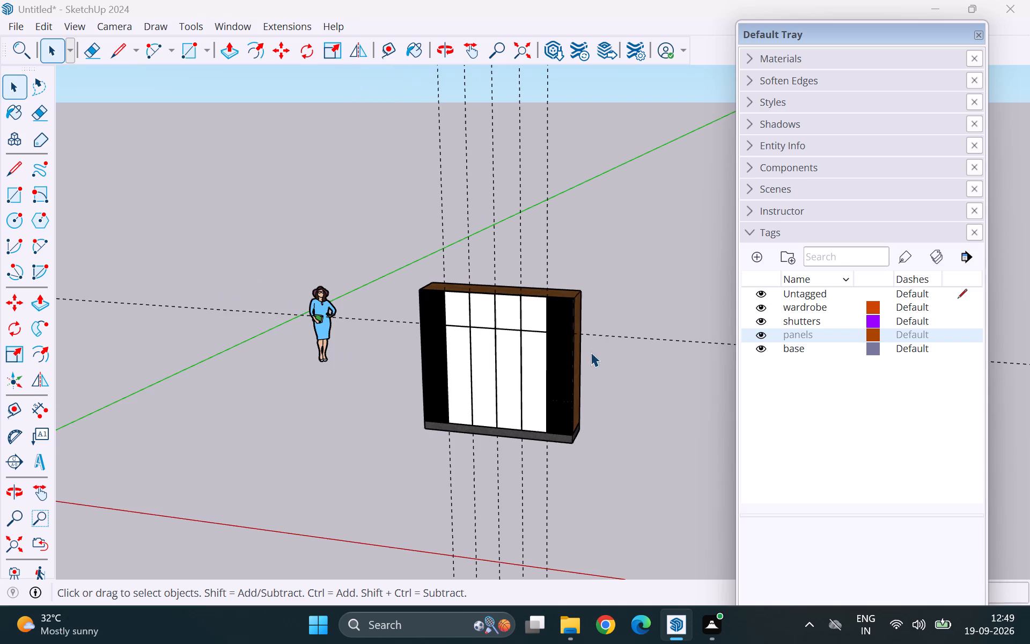
middle_drag(504, 340, 920, 335)
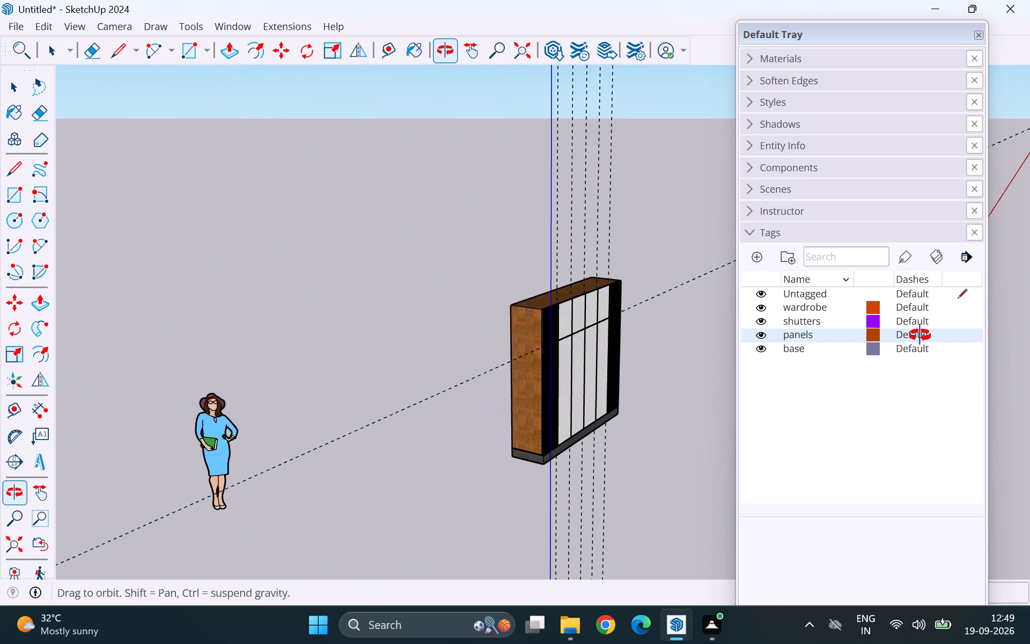
middle_drag(920, 335, 600, 313)
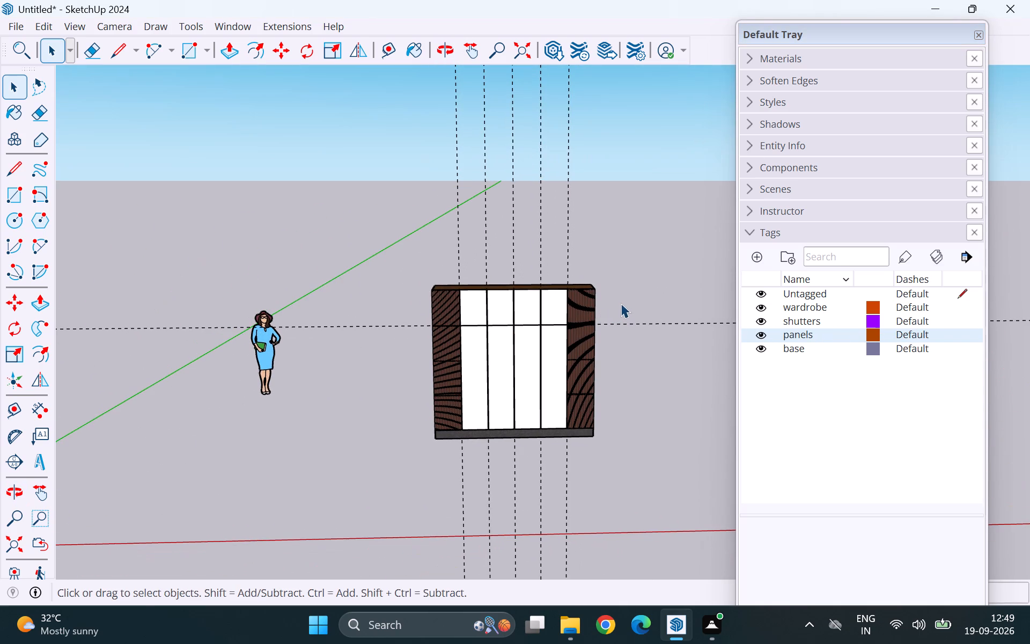
scroll(612, 410, up, 3)
double_click(430, 360)
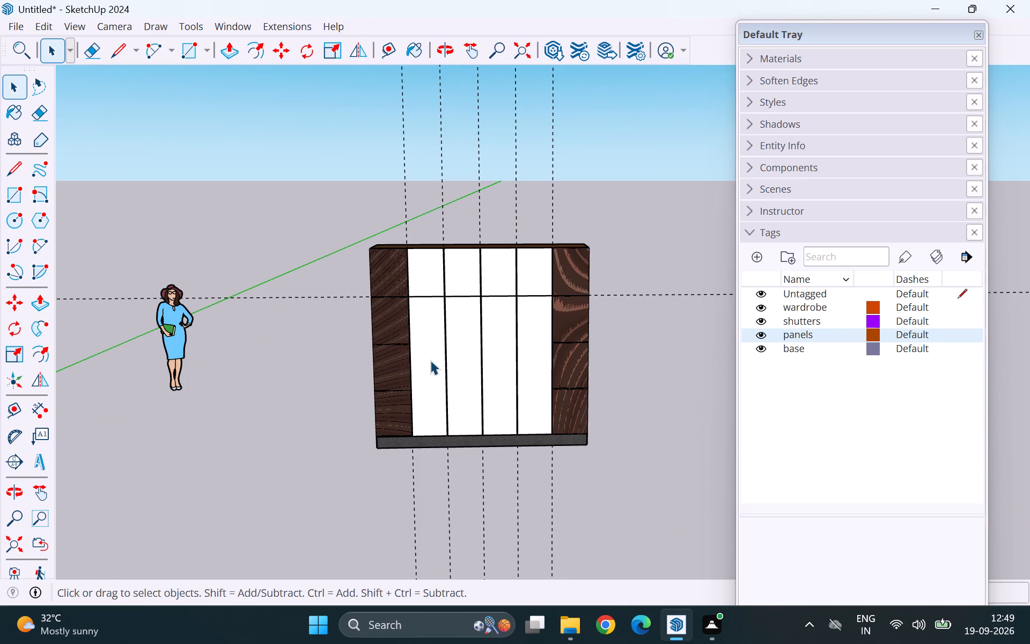
middle_drag(450, 303, 440, 356)
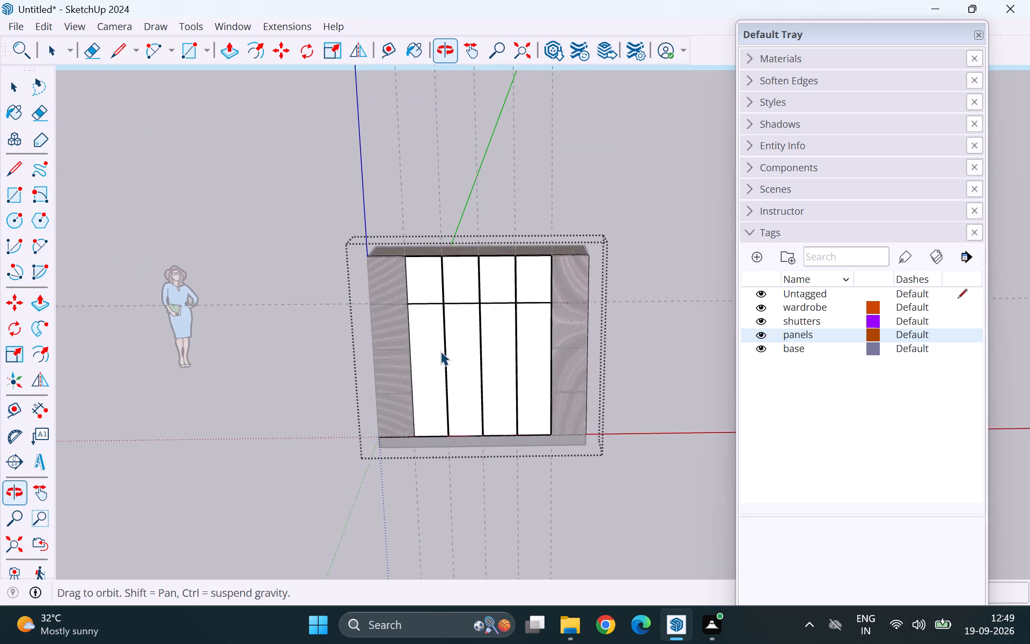
scroll(453, 299, up, 9)
click(377, 267)
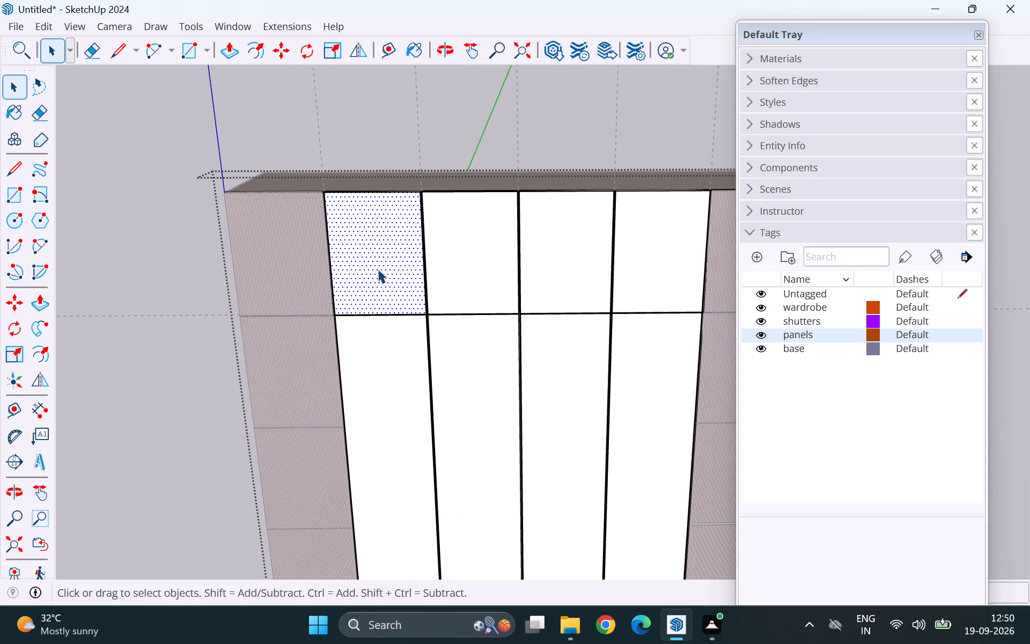
shift+click(391, 356)
shift+click(459, 361)
shift+click(460, 304)
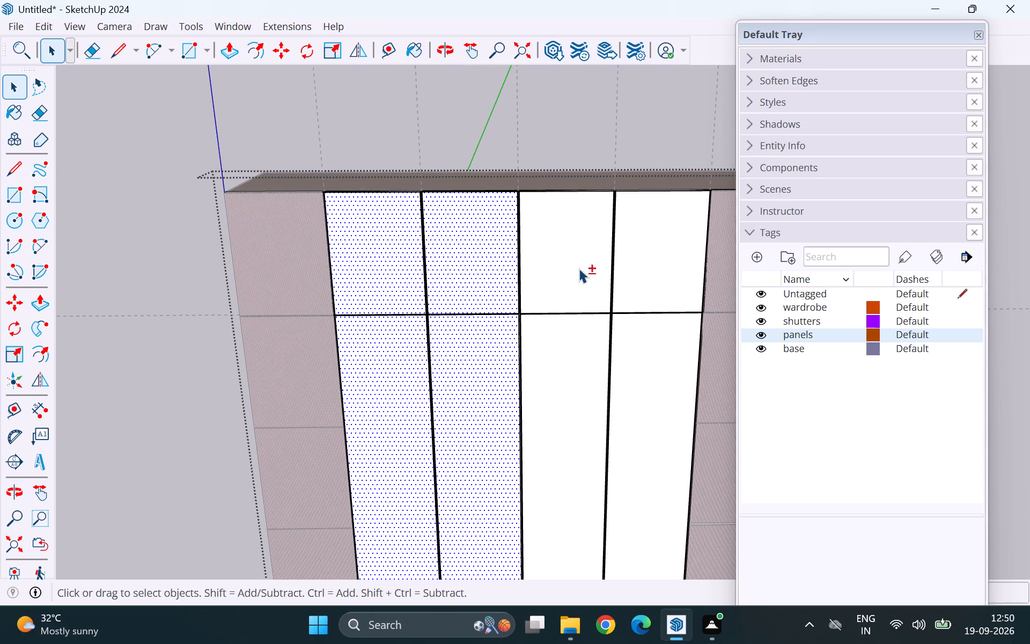
shift+click(579, 268)
shift+click(582, 347)
shift+click(639, 290)
shift+click(652, 347)
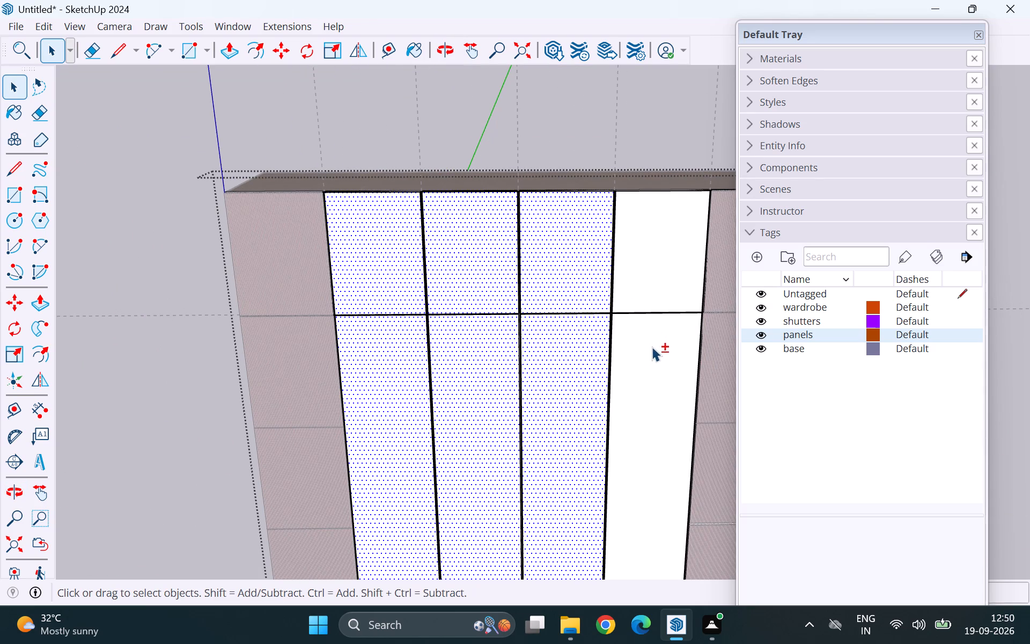
shift+click(641, 281)
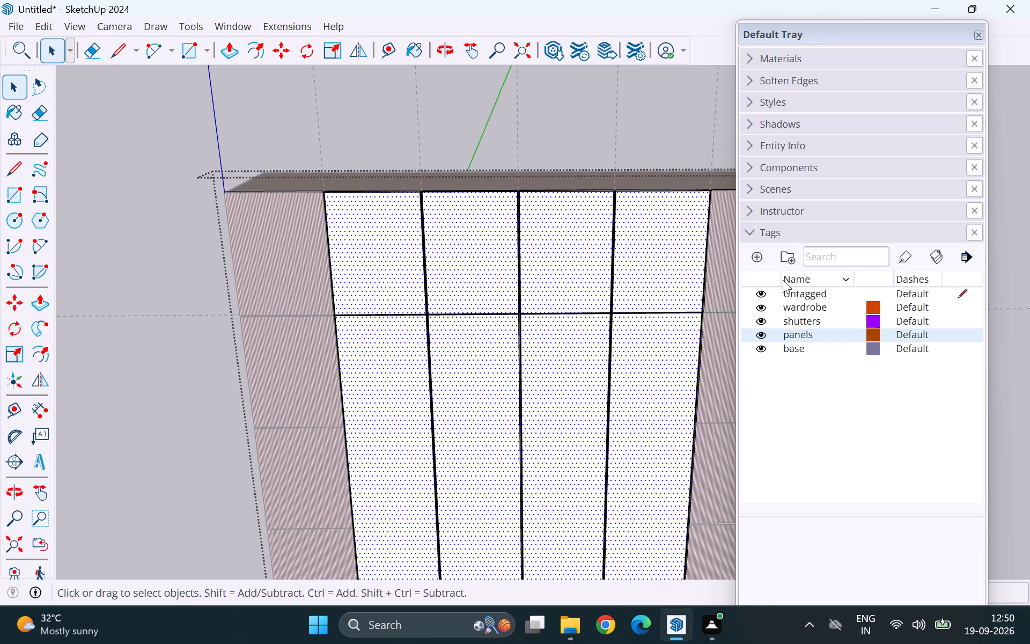
Start the Paint Bucket and open the subfolder of the Google SketchUp material collection, browsing to the Asian Paints swatches.
key(b)
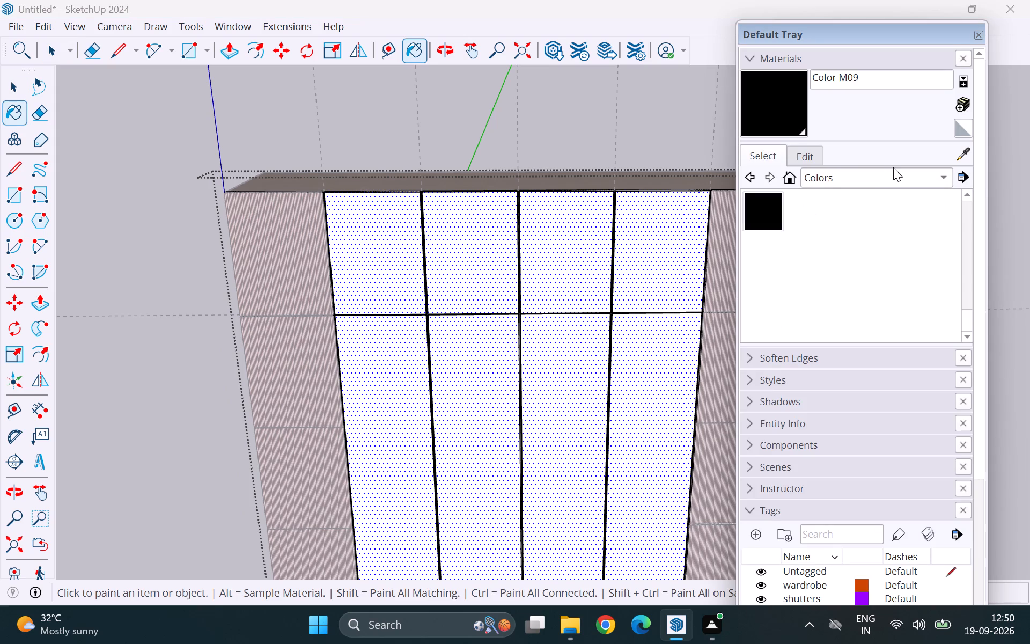
click(896, 175)
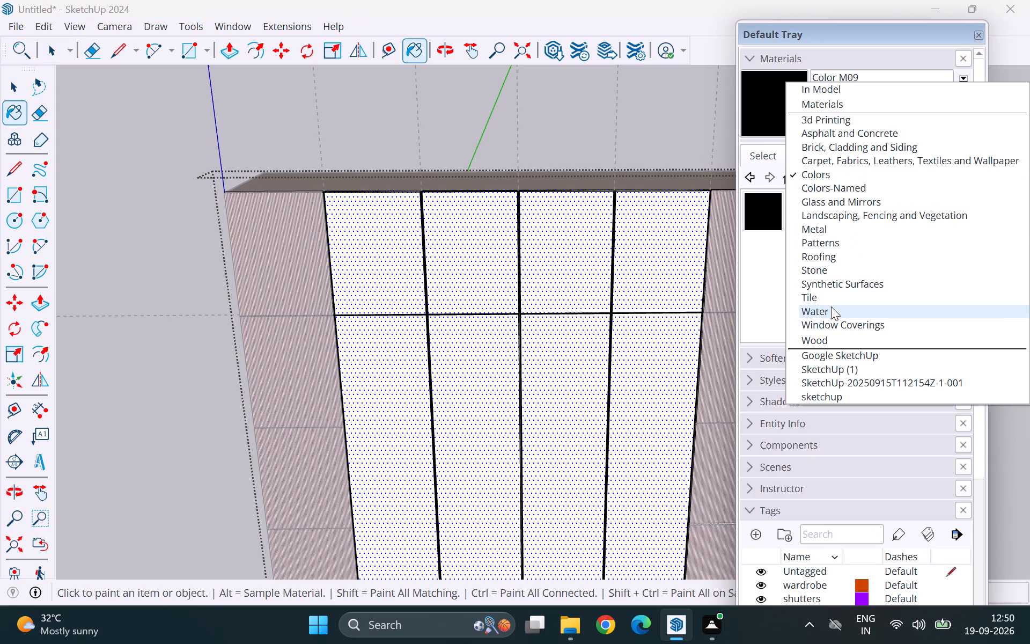
click(832, 358)
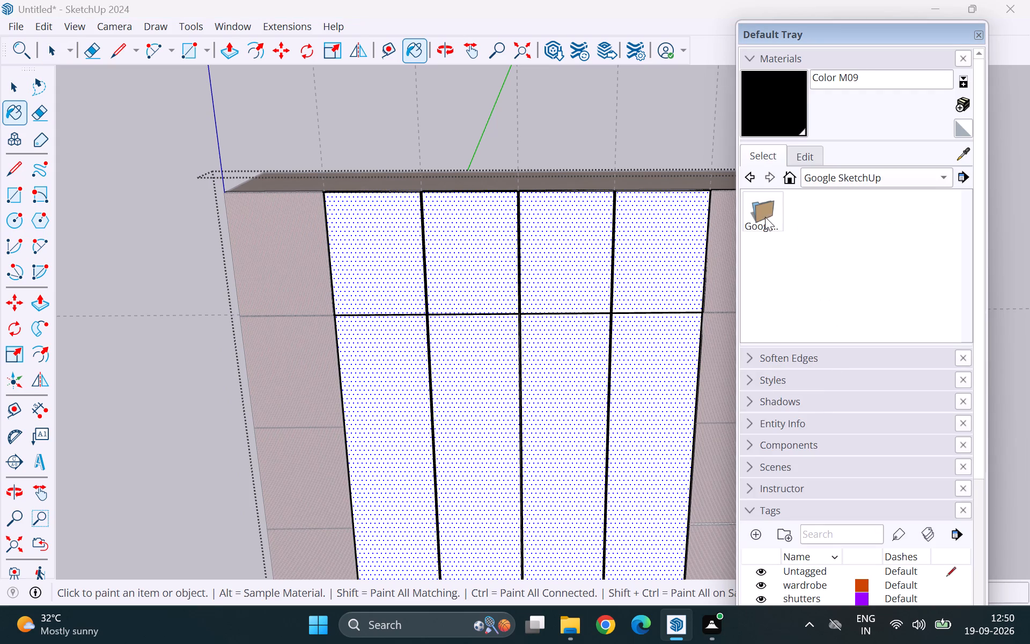
click(765, 217)
scroll(869, 290, down, 13)
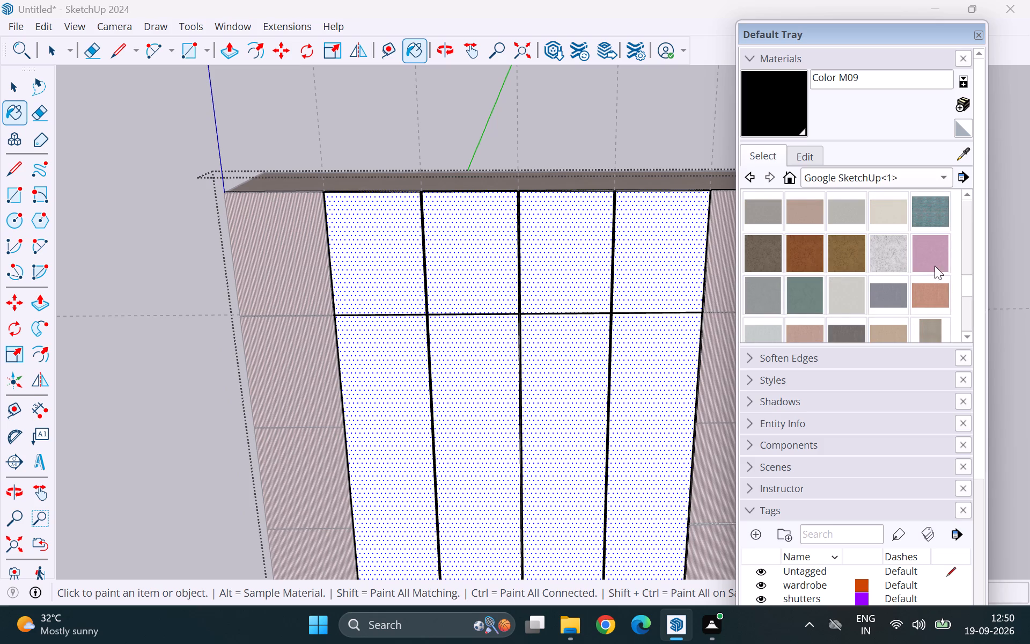
scroll(903, 292, down, 6)
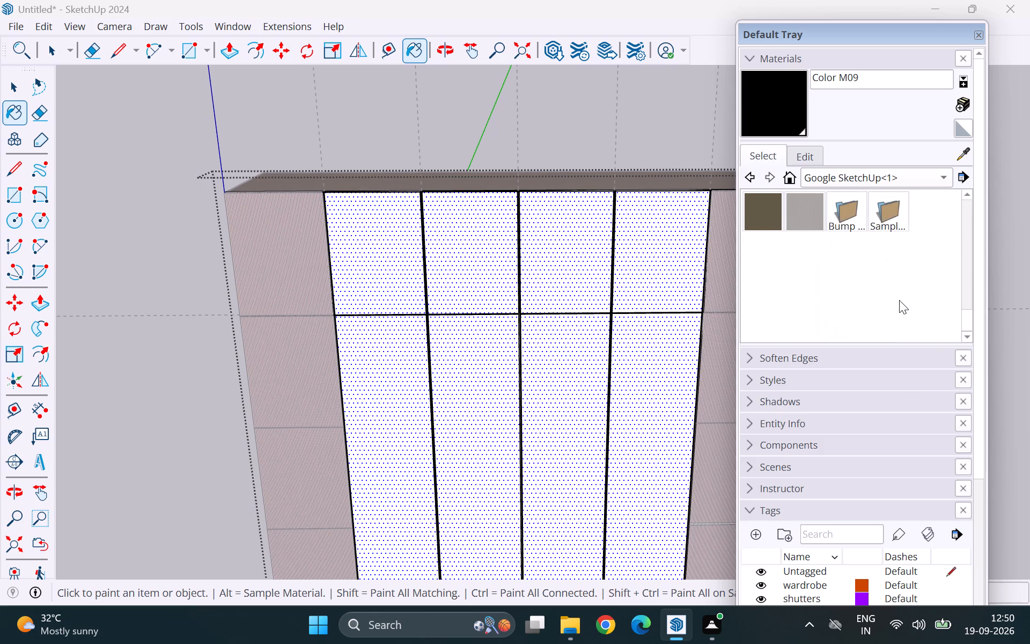
scroll(899, 300, up, 3)
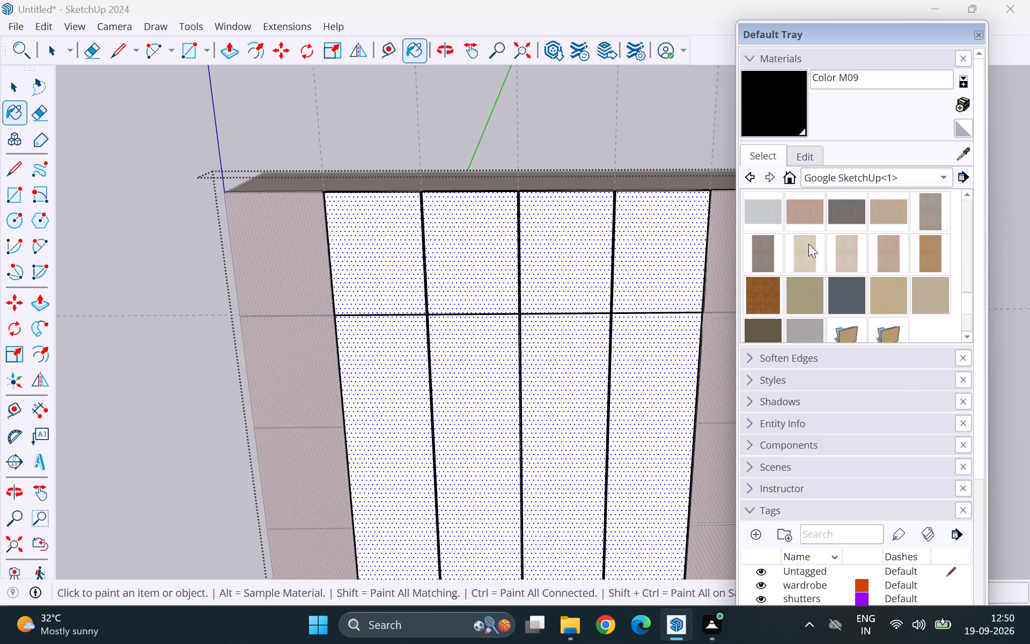
scroll(808, 244, up, 1)
scroll(867, 257, up, 2)
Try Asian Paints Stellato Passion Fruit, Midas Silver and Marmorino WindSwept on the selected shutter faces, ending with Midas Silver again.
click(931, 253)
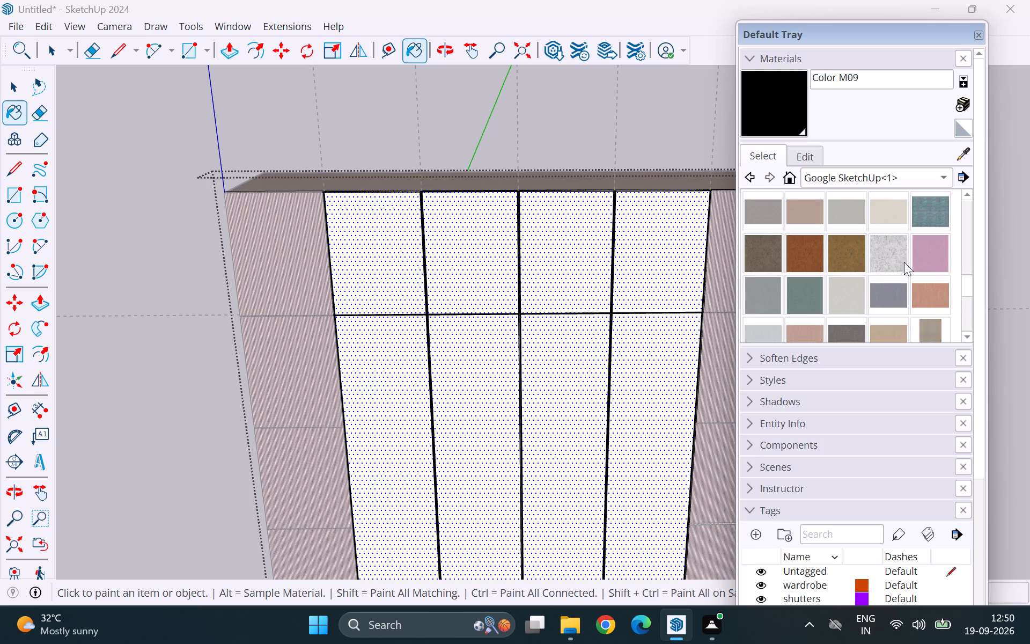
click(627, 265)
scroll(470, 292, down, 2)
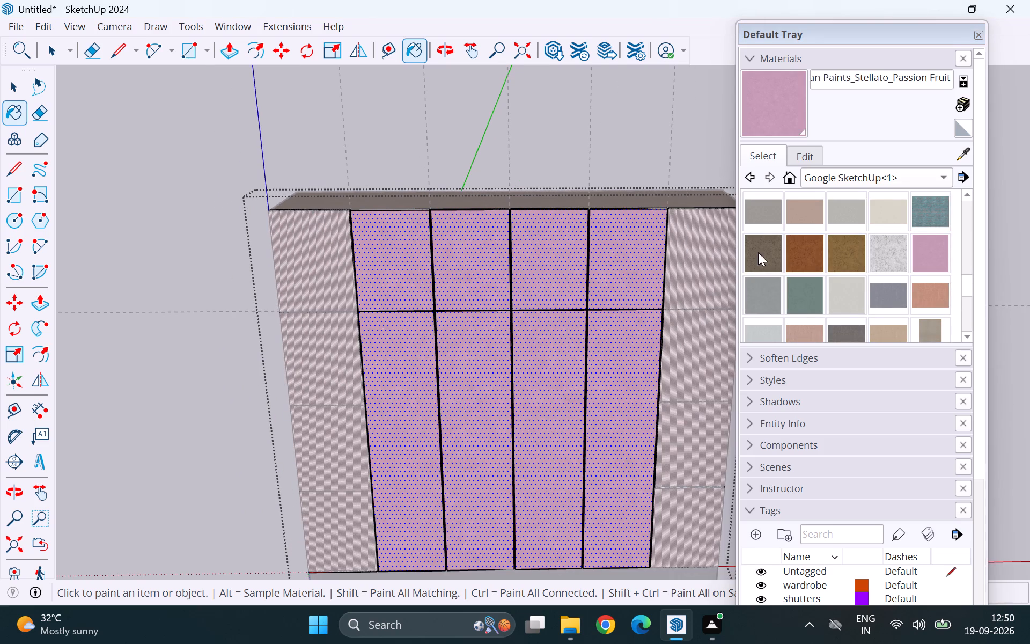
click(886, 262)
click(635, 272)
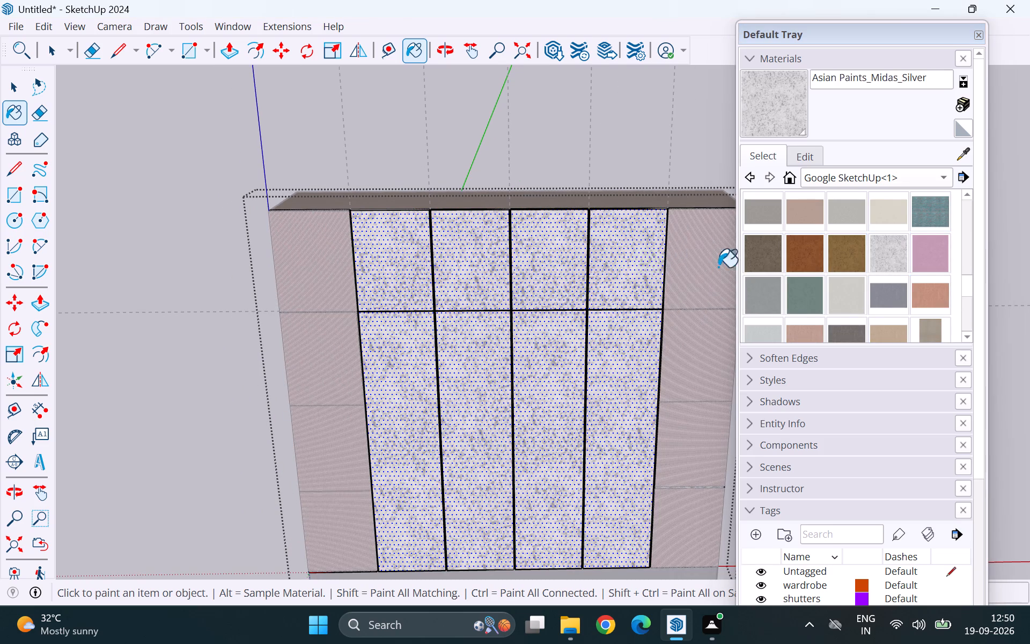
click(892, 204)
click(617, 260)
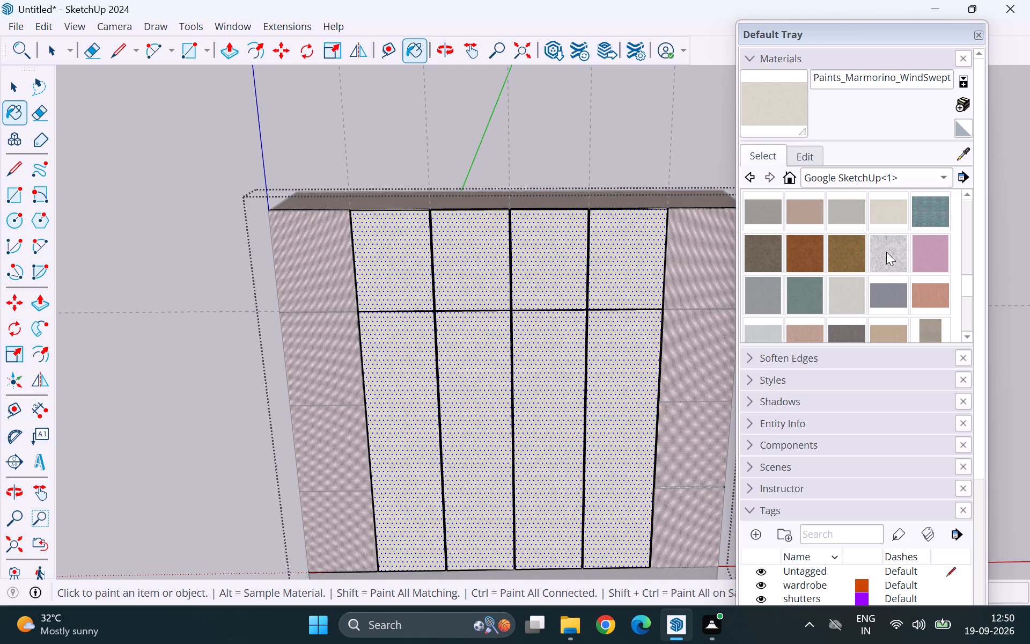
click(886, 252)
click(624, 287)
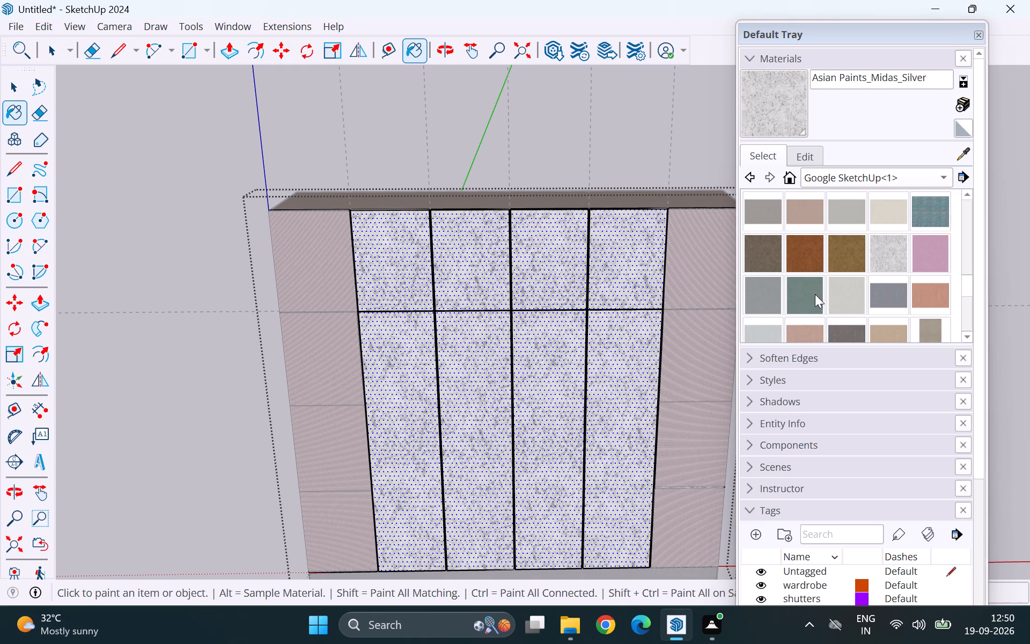
Paint the selected shutter faces with Asian Paints_Stellato_White Silver and leave the shutters group.
click(855, 288)
click(637, 269)
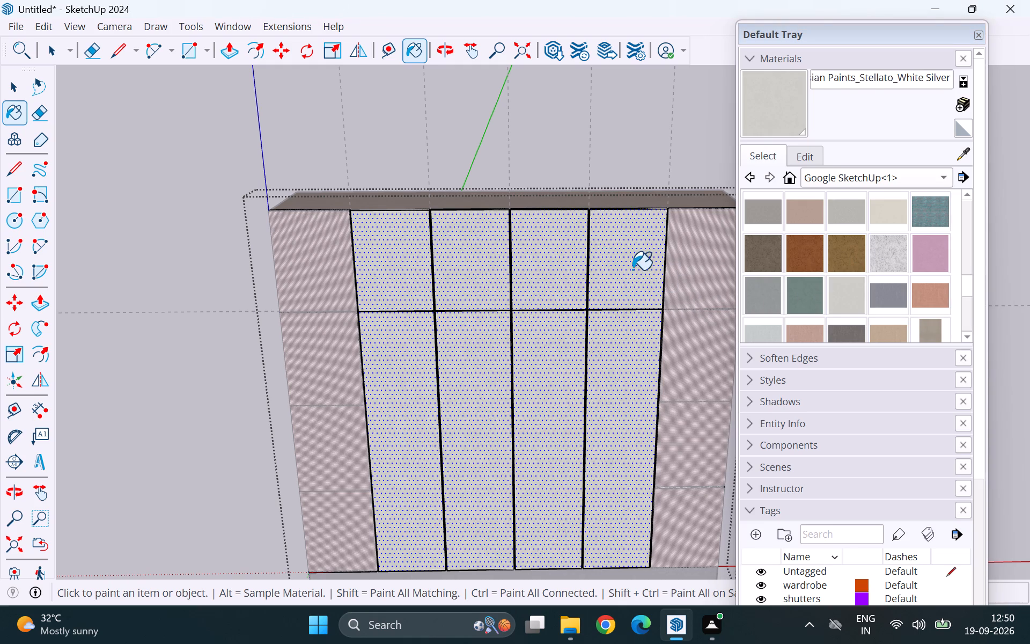
scroll(632, 270, down, 4)
scroll(514, 315, down, 3)
key(space)
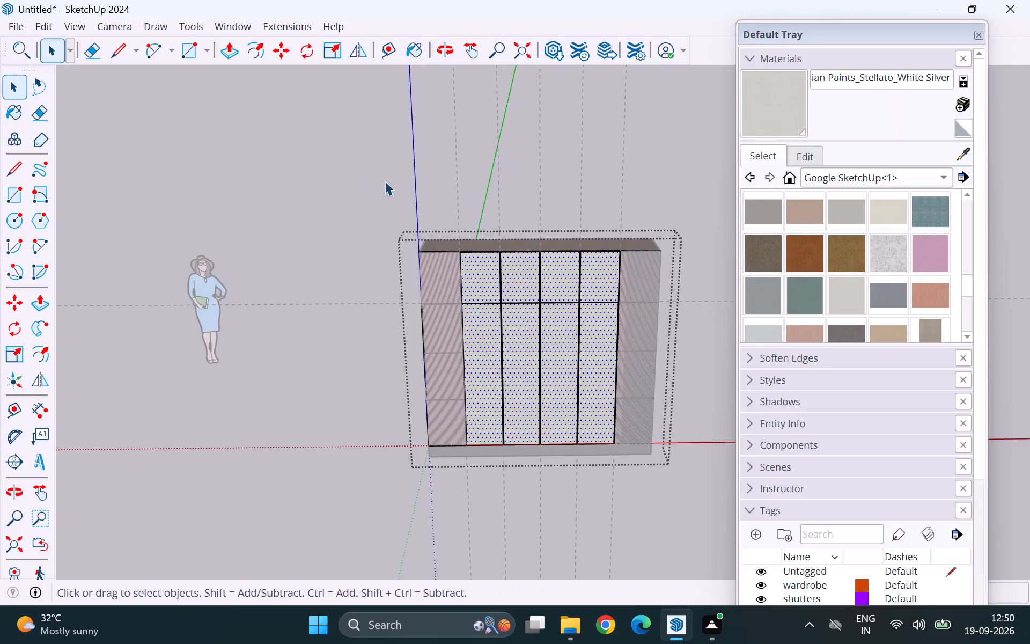
click(341, 181)
View the painted wardrobe from the front and side, and close the Default Tray.
middle_drag(473, 324, 615, 225)
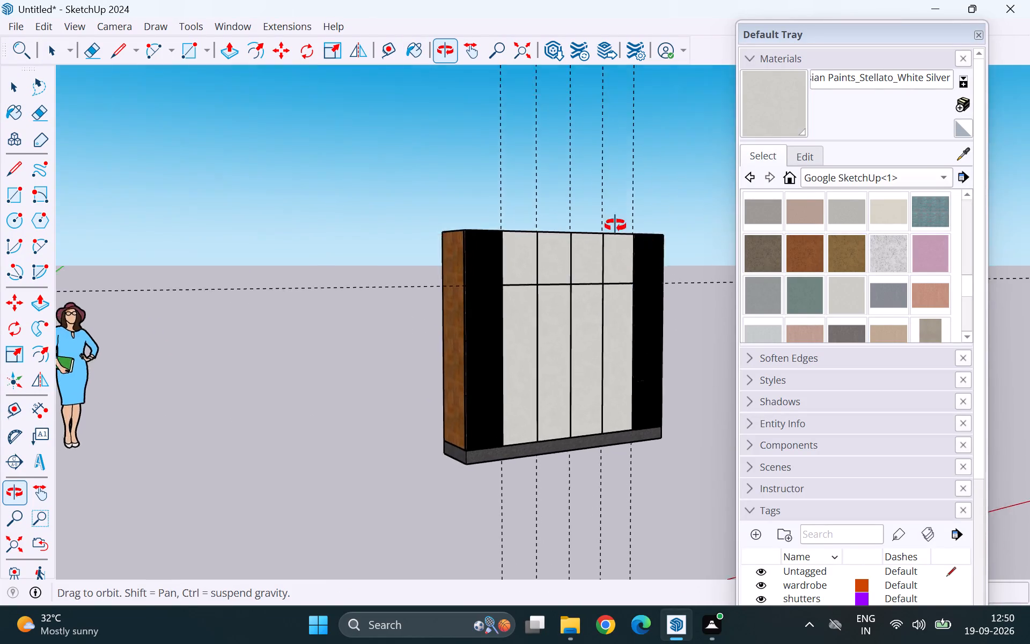
middle_drag(615, 225, 437, 222)
scroll(523, 291, down, 3)
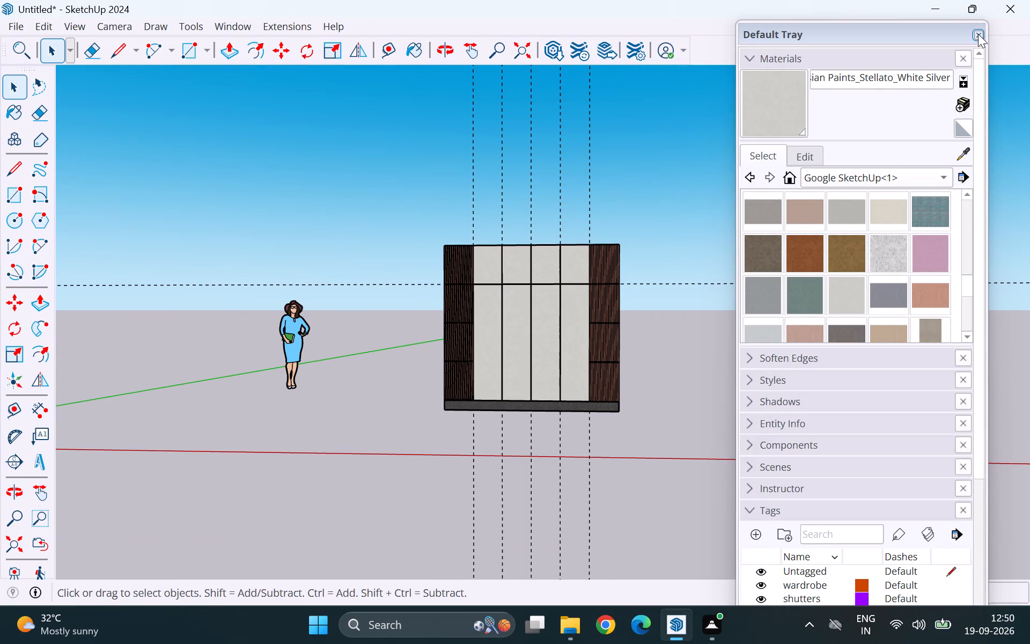
click(978, 34)
Examine the shutter finish and the ribbed side panels from above, both up close and as a whole.
middle_drag(544, 270, 545, 415)
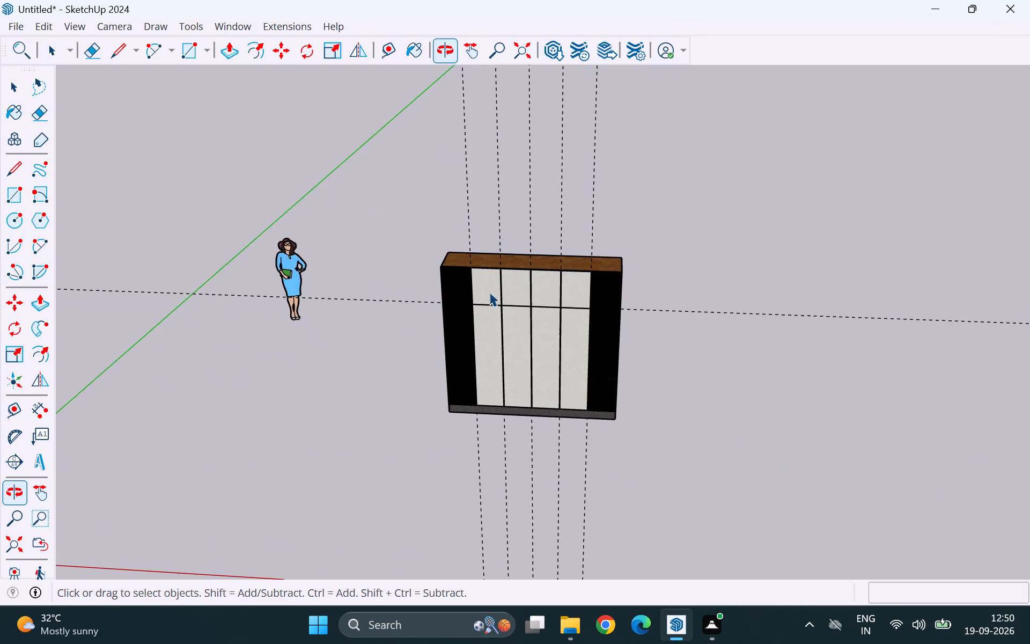
scroll(481, 284, up, 6)
scroll(530, 302, up, 3)
scroll(426, 382, up, 6)
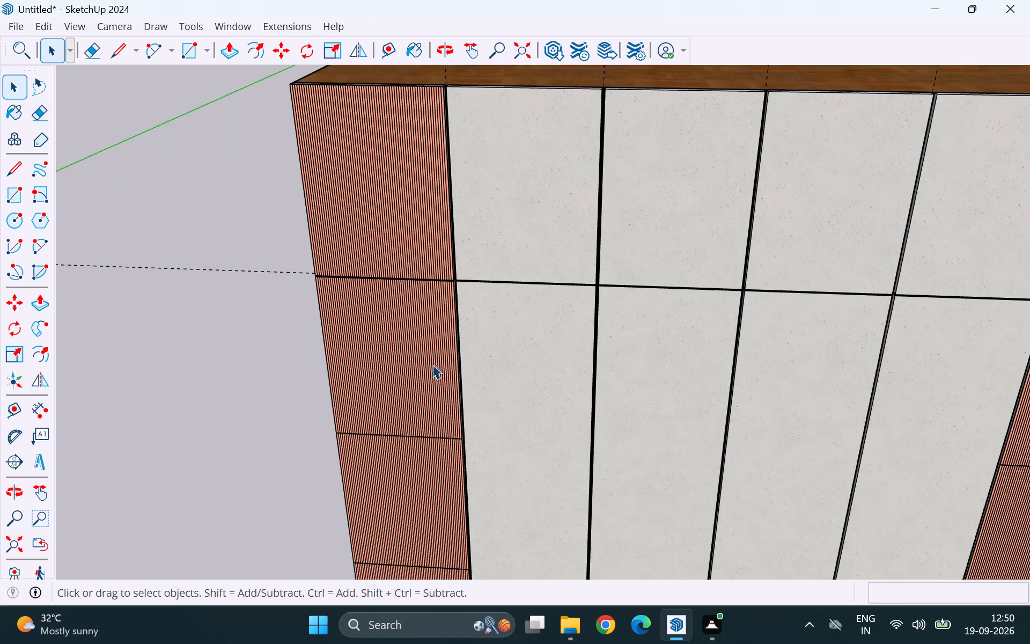
scroll(430, 305, up, 4)
scroll(430, 305, down, 5)
scroll(442, 216, down, 4)
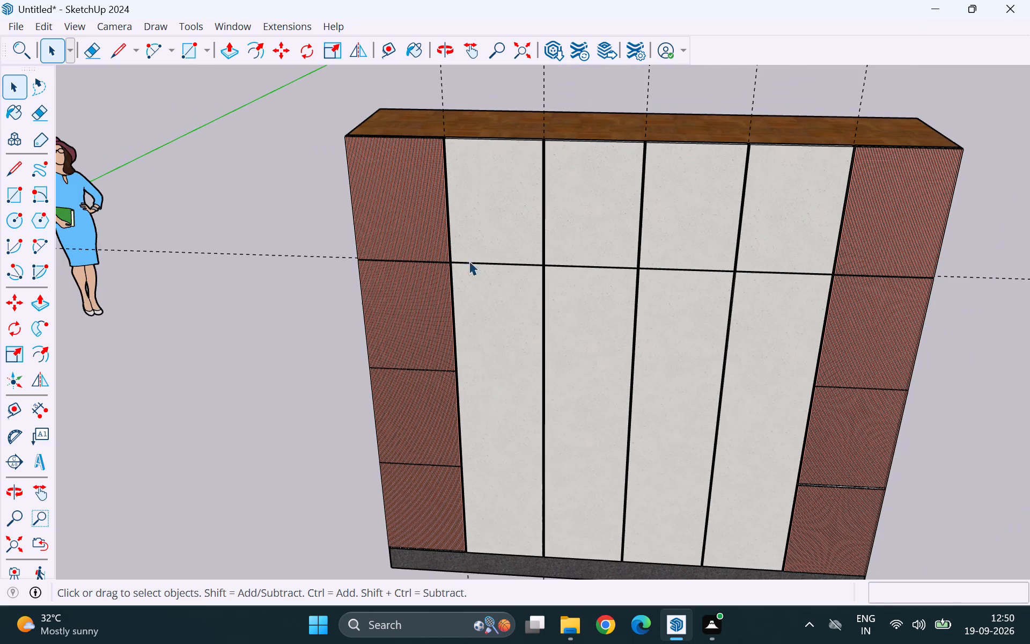
middle_click(430, 358)
Search 3D Warehouse for door handles and look through the model results.
click(244, 23)
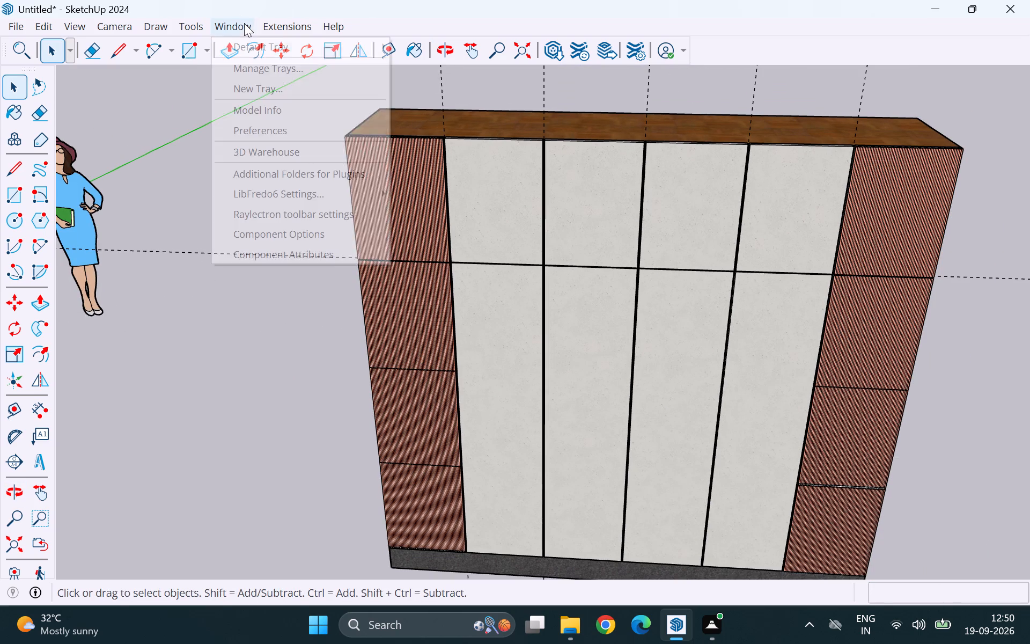
click(281, 151)
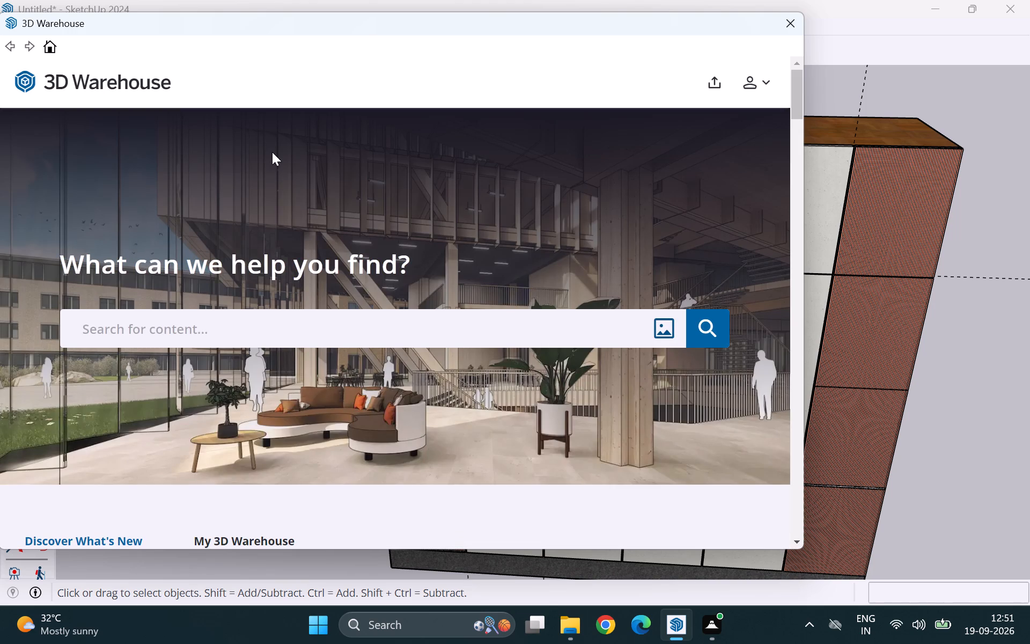
click(149, 323)
text(door)
key(space)
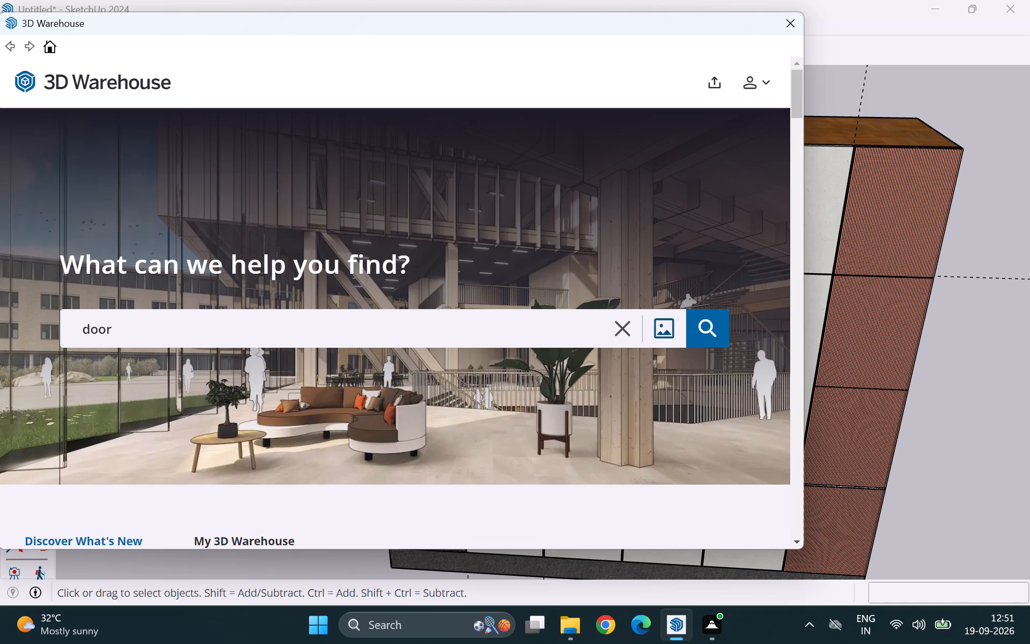
text(handles)
key(Return)
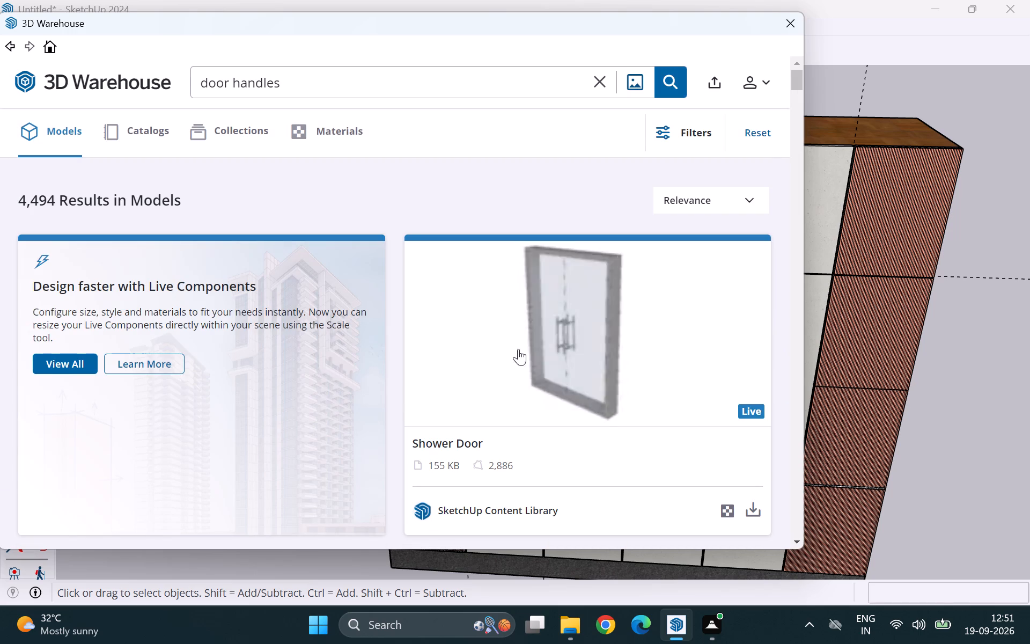
scroll(518, 349, down, 5)
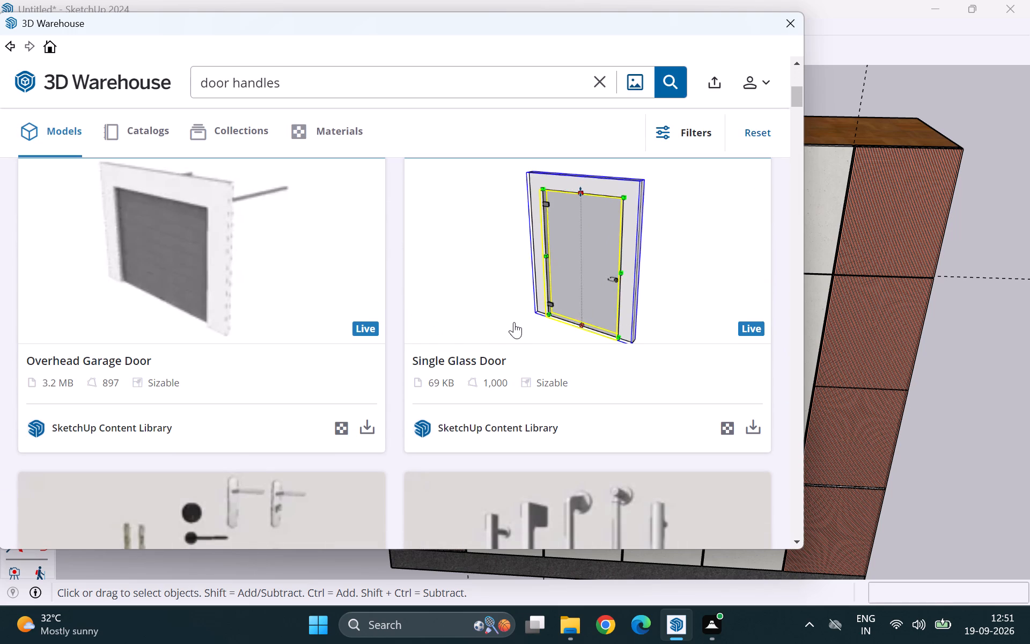
scroll(515, 326, down, 3)
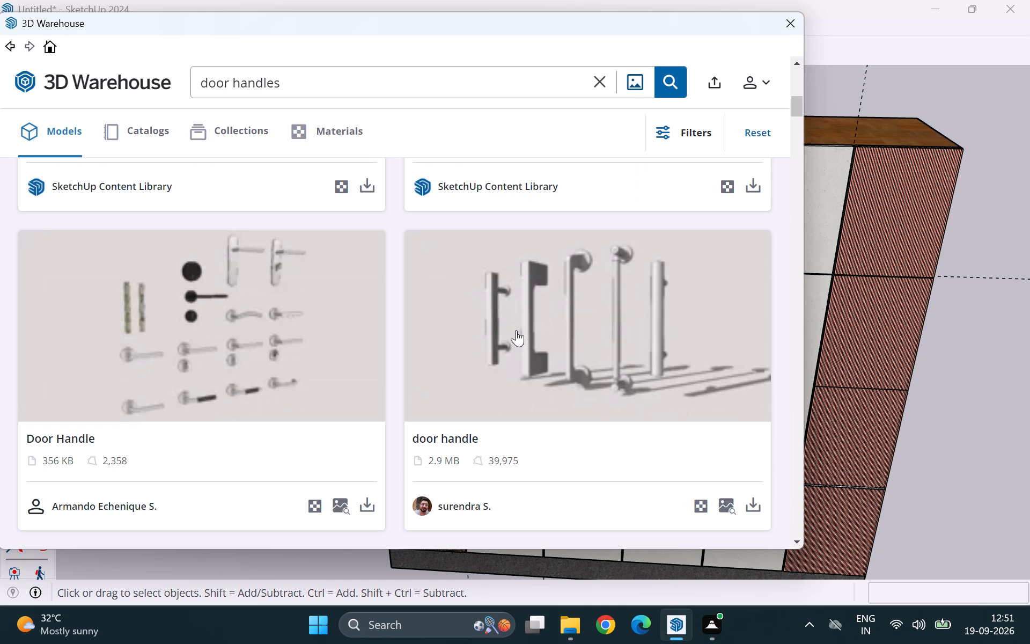
scroll(516, 330, down, 8)
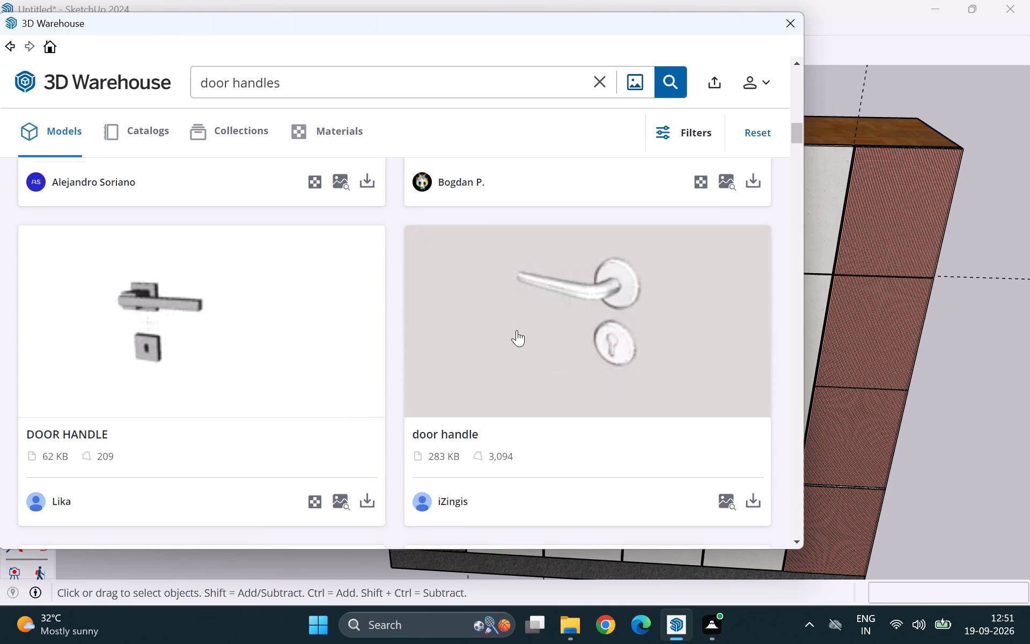
scroll(519, 330, down, 6)
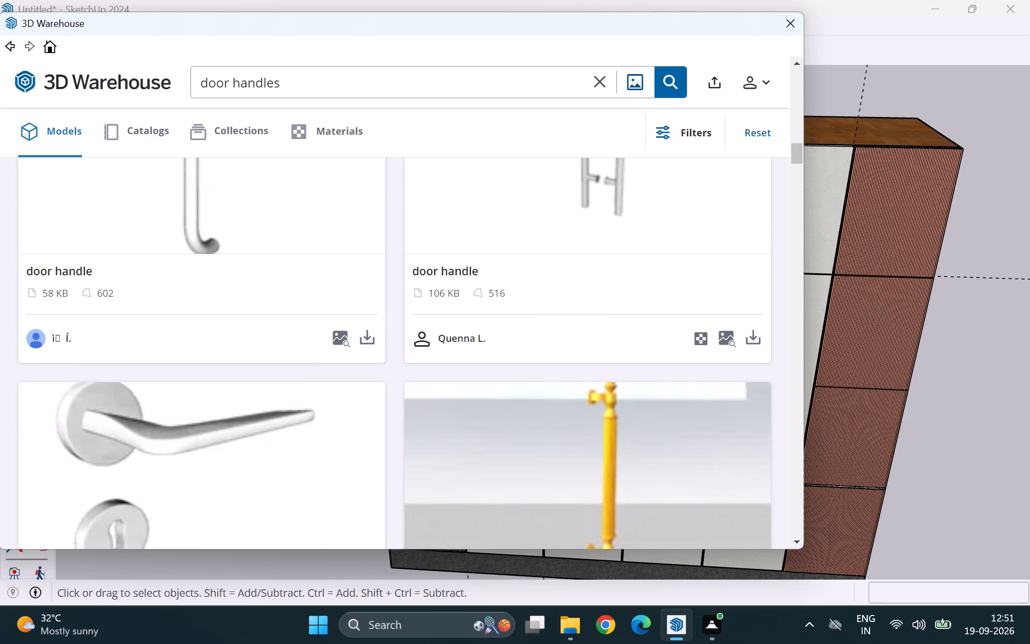
Change the 3D Warehouse search to wardrobe handles.
click(229, 80)
key(BackSpace)
key(BackSpace)
key(BackSpace)
key(BackSpace)
text(wardrobe)
key(Return)
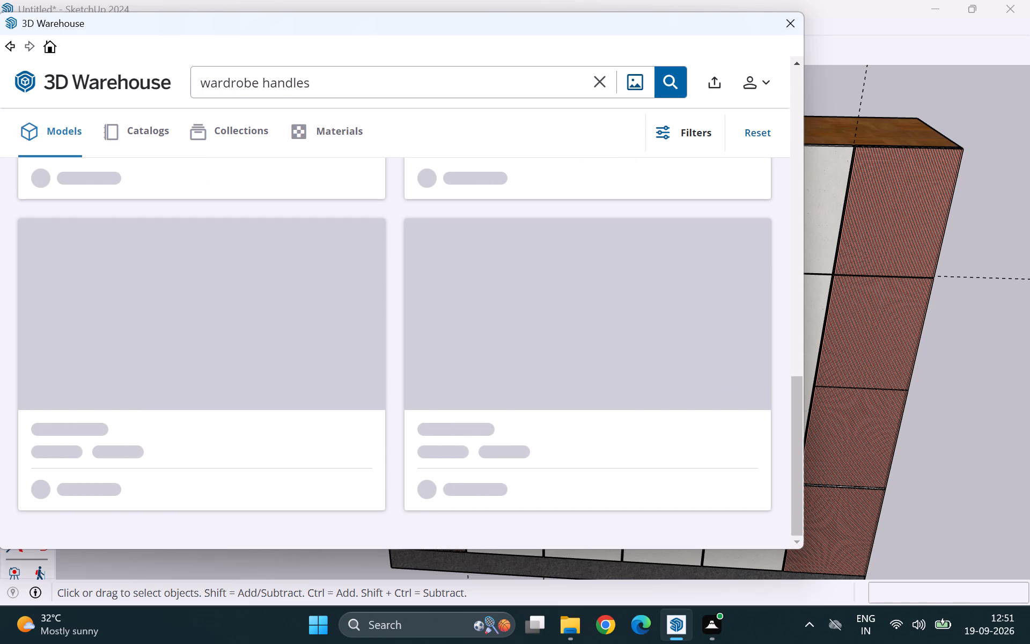
Load the white bar-shaped "Wardrobe handle" model (79 KB) directly into the model, place it beside the wardrobe and deselect it.
scroll(330, 286, up, 10)
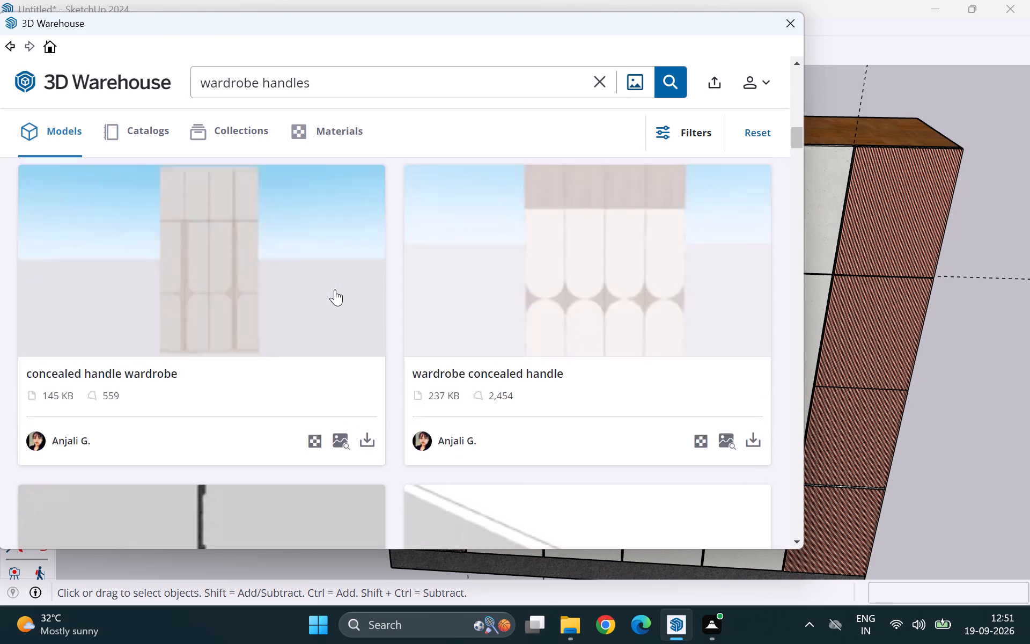
scroll(335, 289, up, 16)
scroll(450, 307, down, 4)
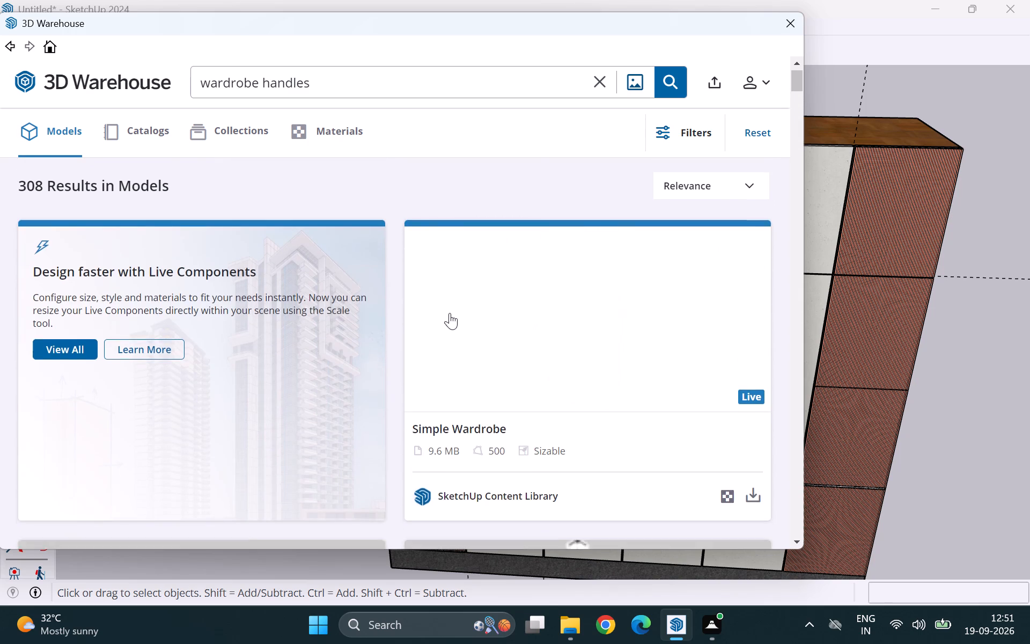
scroll(450, 313, down, 1)
scroll(370, 327, down, 2)
scroll(399, 354, up, 4)
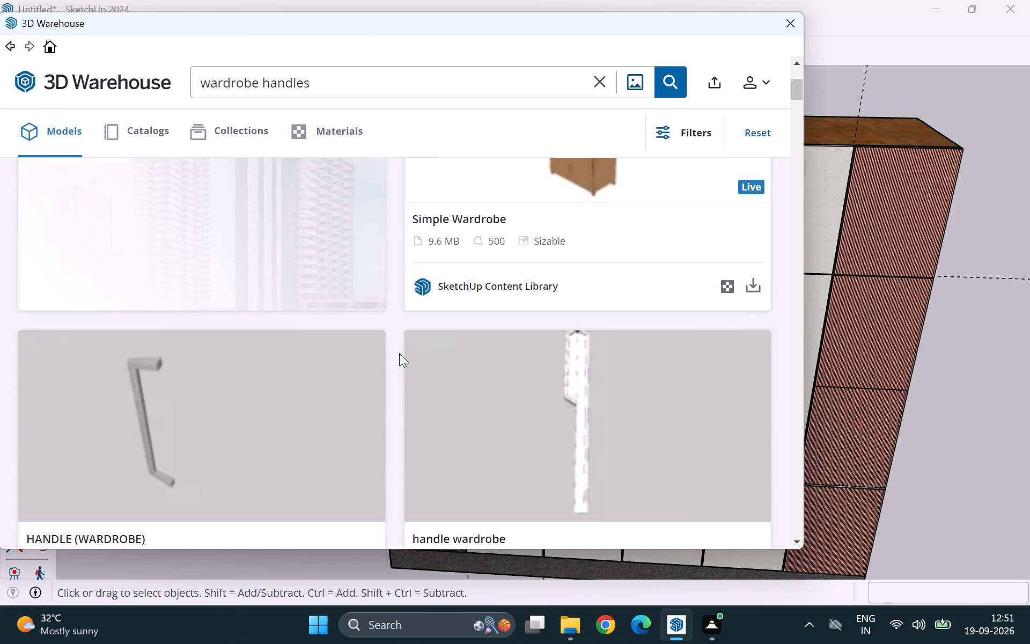
scroll(399, 353, up, 2)
scroll(399, 353, down, 6)
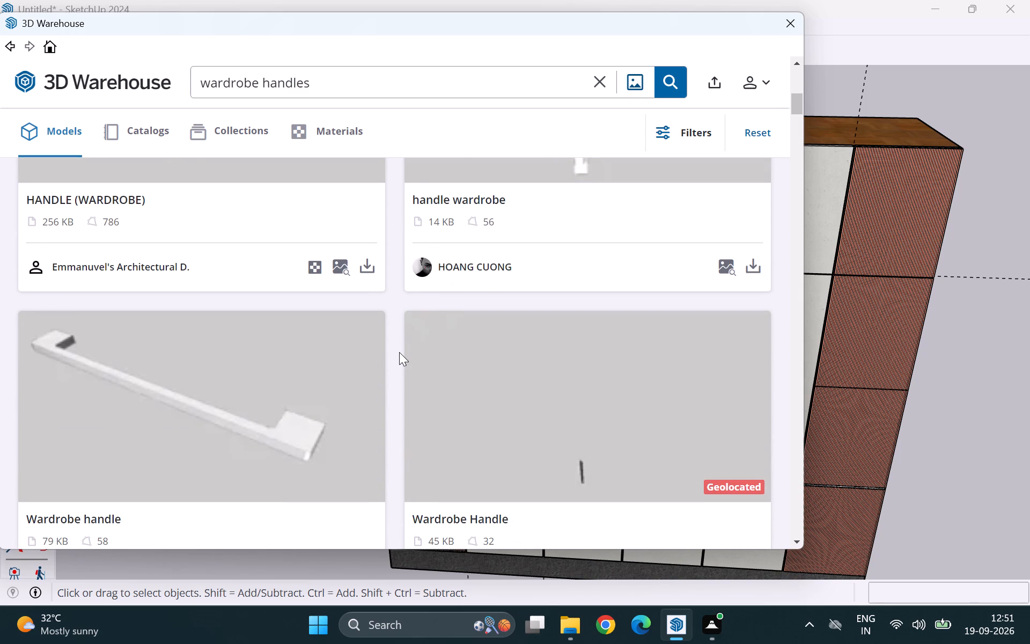
scroll(399, 352, down, 1)
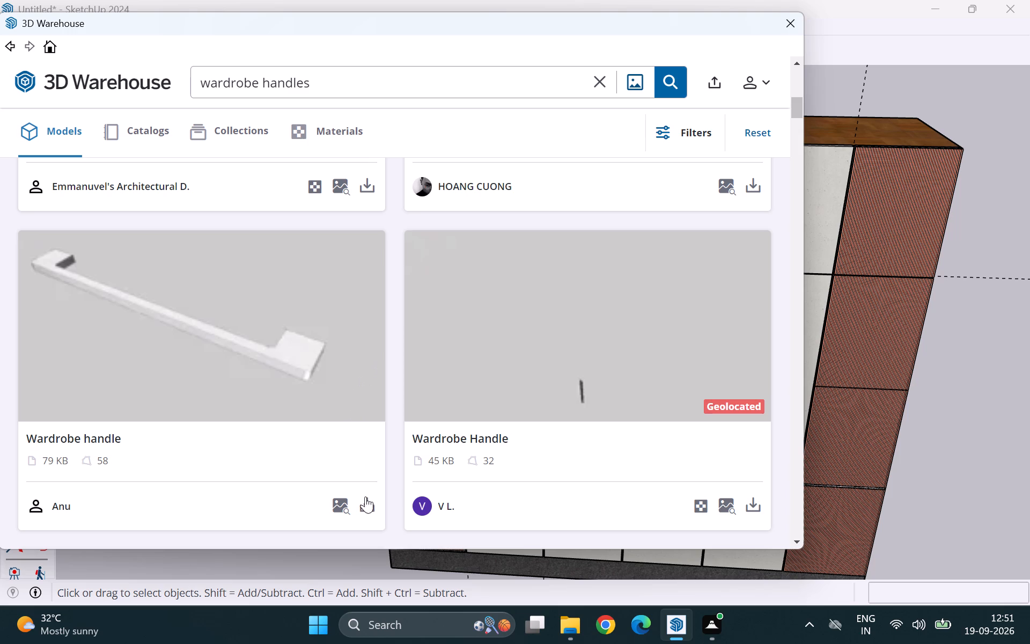
click(366, 504)
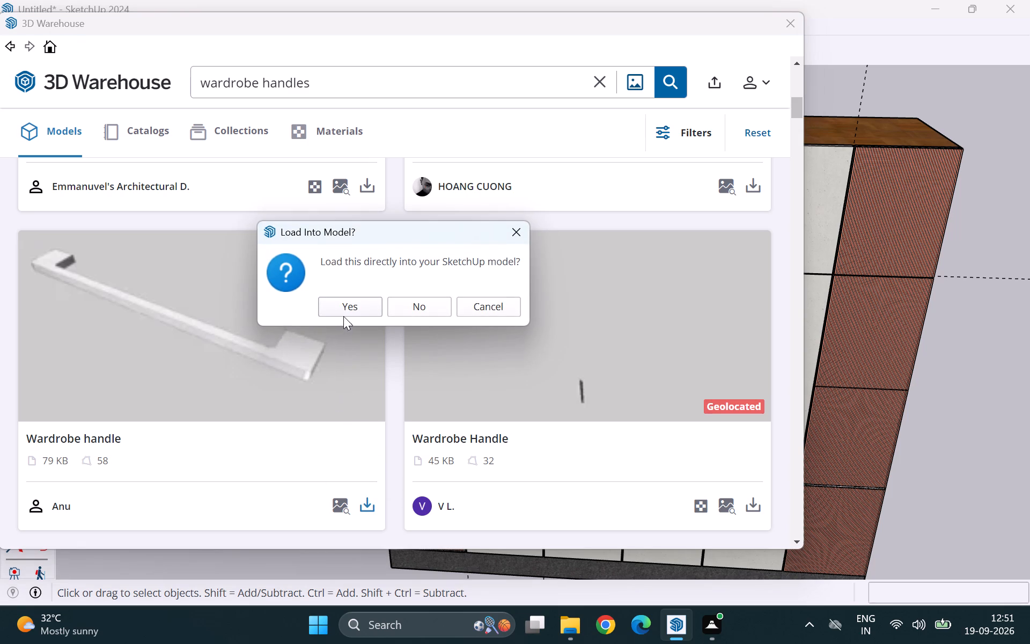
click(344, 312)
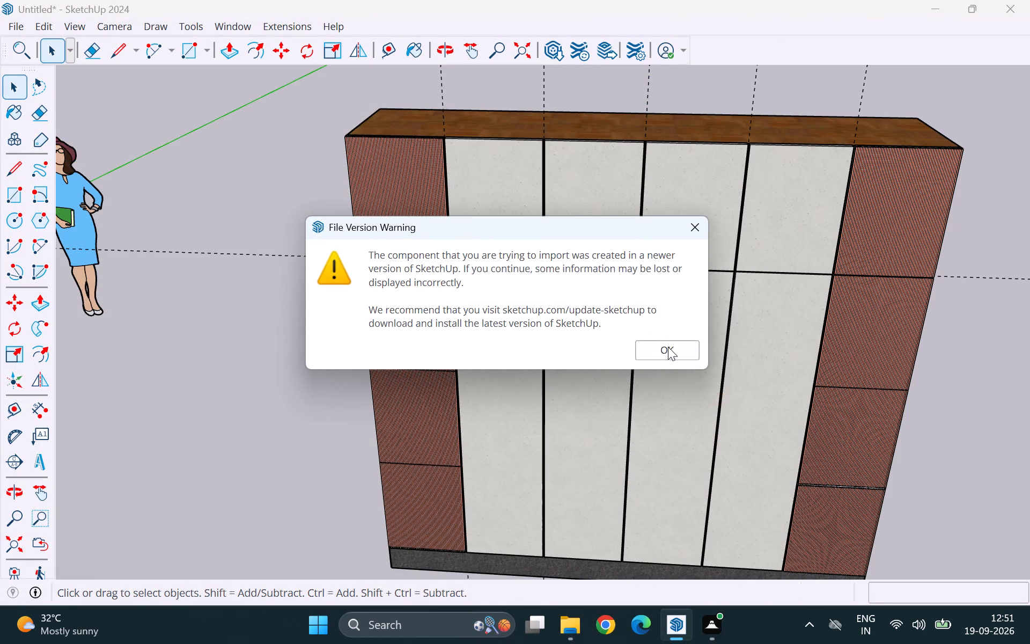
click(667, 348)
click(249, 347)
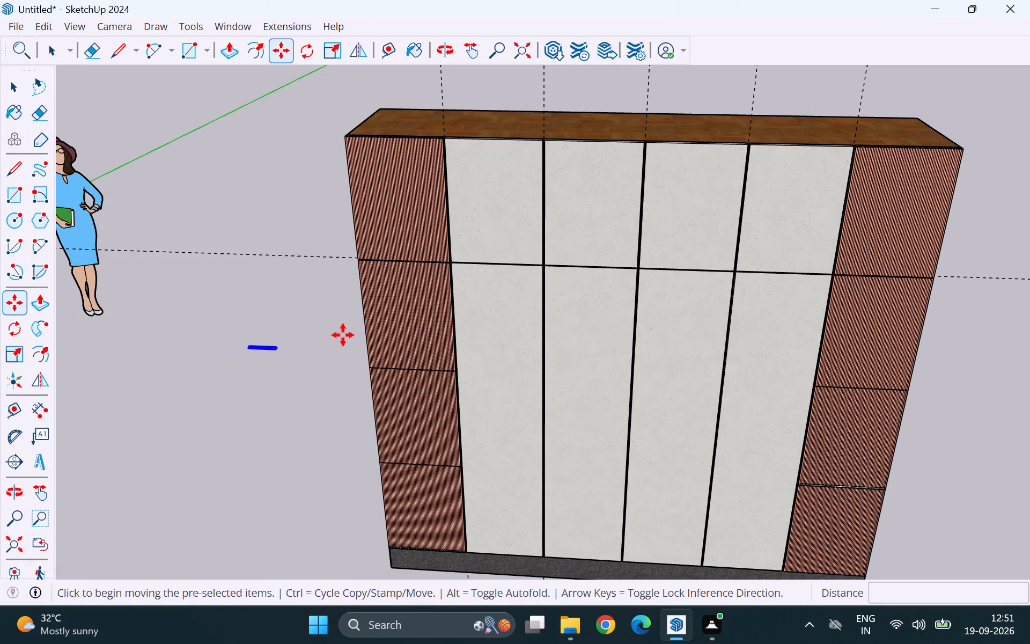
key(space)
click(278, 309)
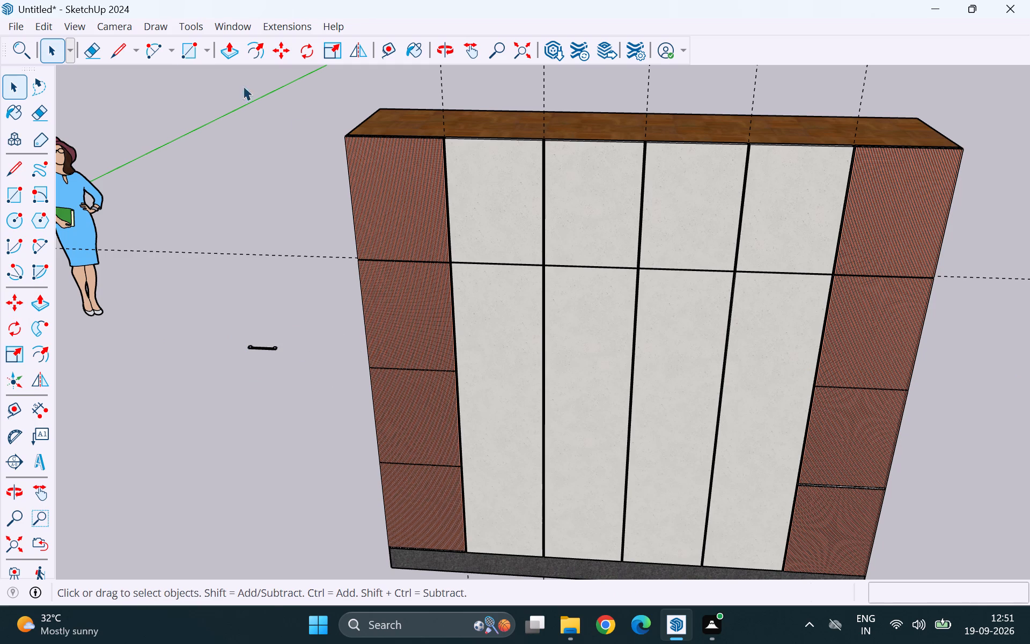
Reopen 3D Warehouse and look through the wardrobe handles results for another handle model.
click(244, 21)
click(291, 154)
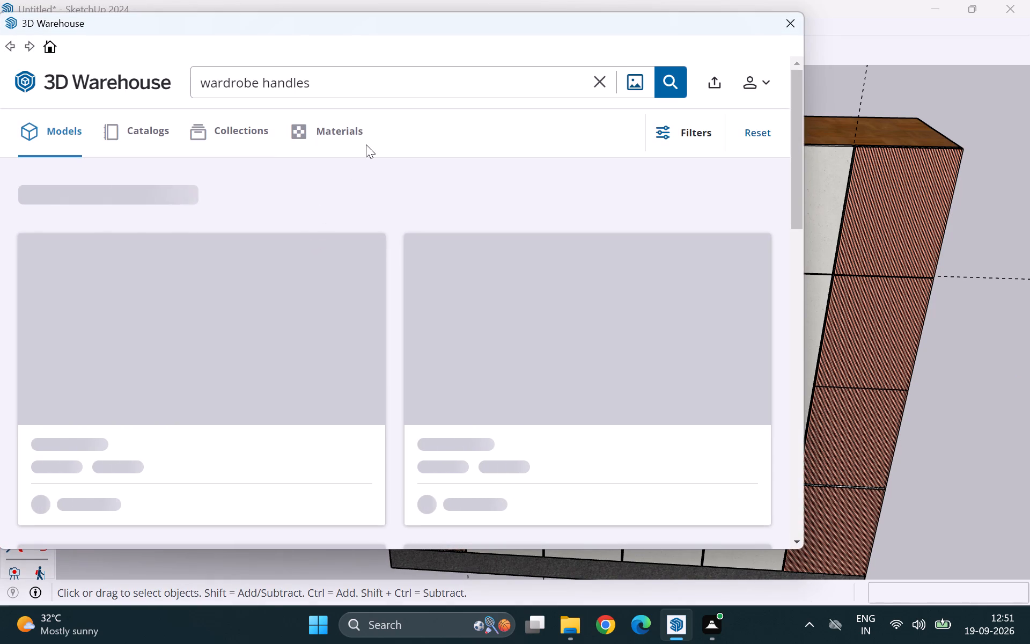
scroll(425, 338, down, 4)
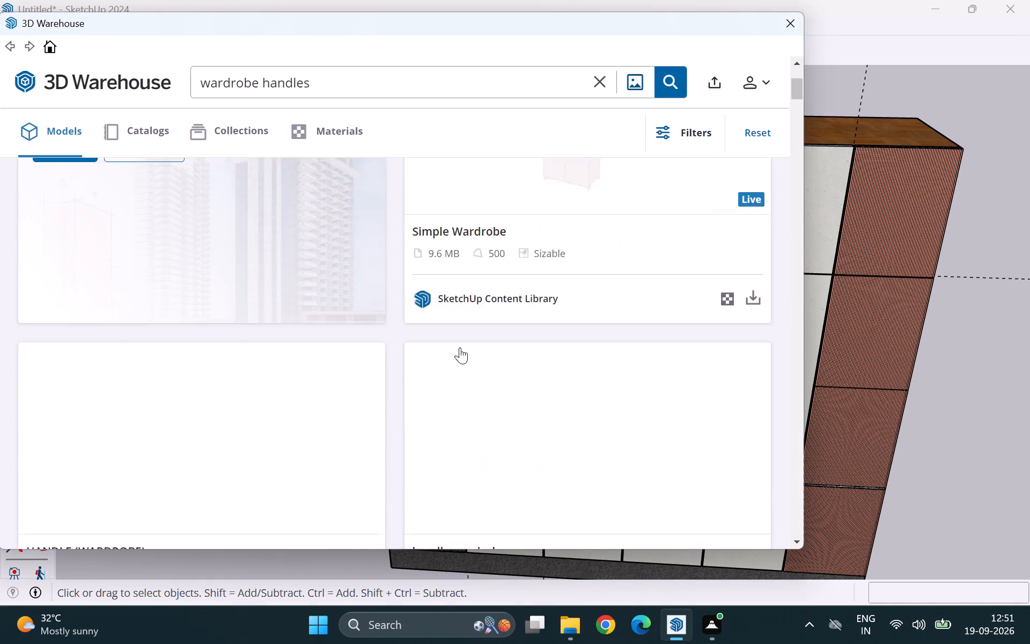
scroll(427, 325, down, 2)
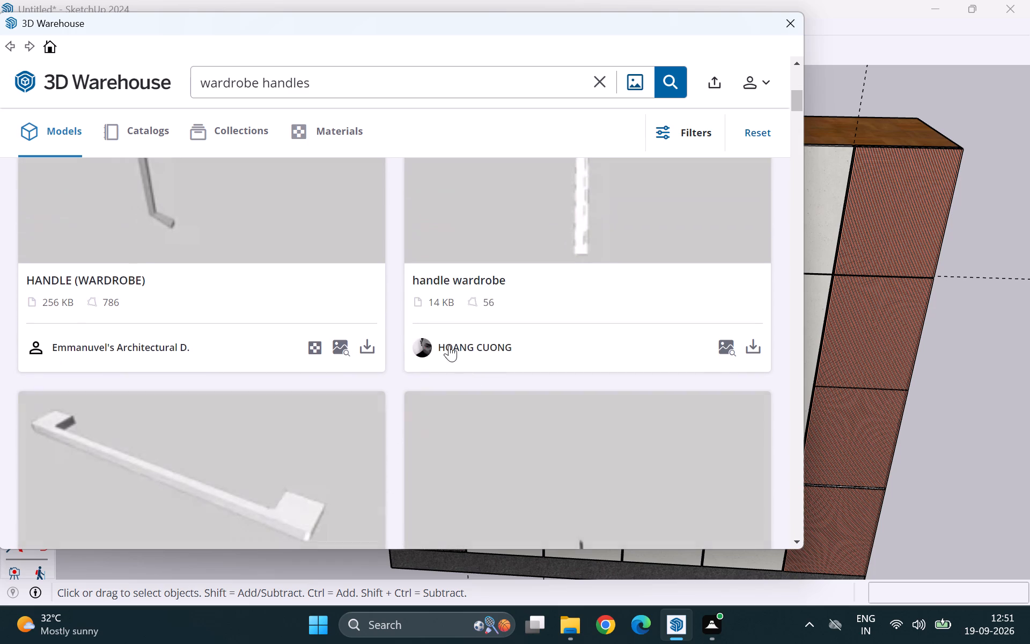
scroll(447, 354, down, 7)
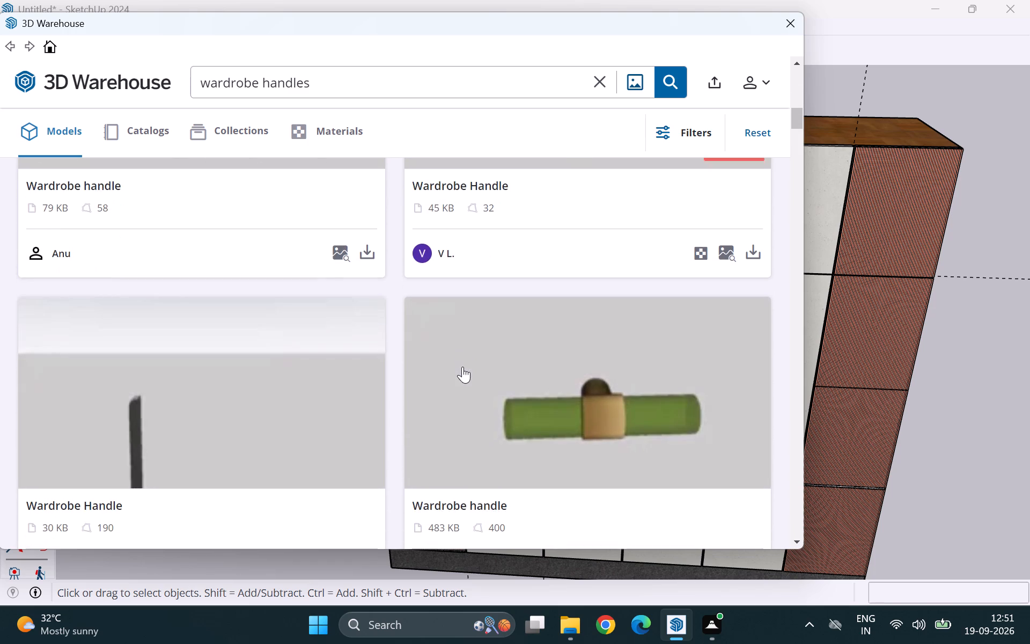
scroll(463, 365, down, 3)
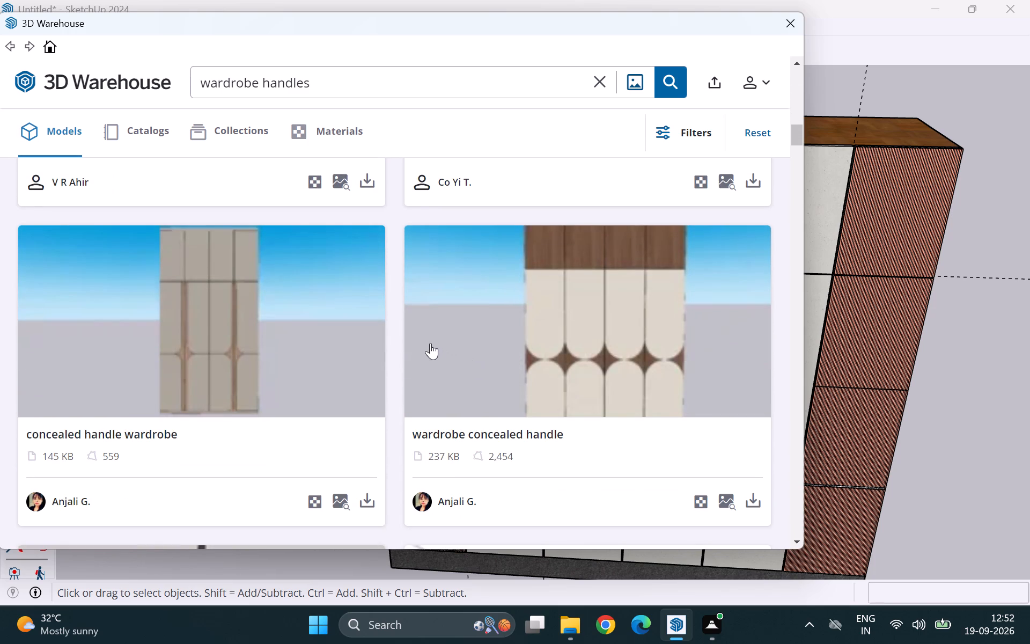
scroll(431, 342, down, 2)
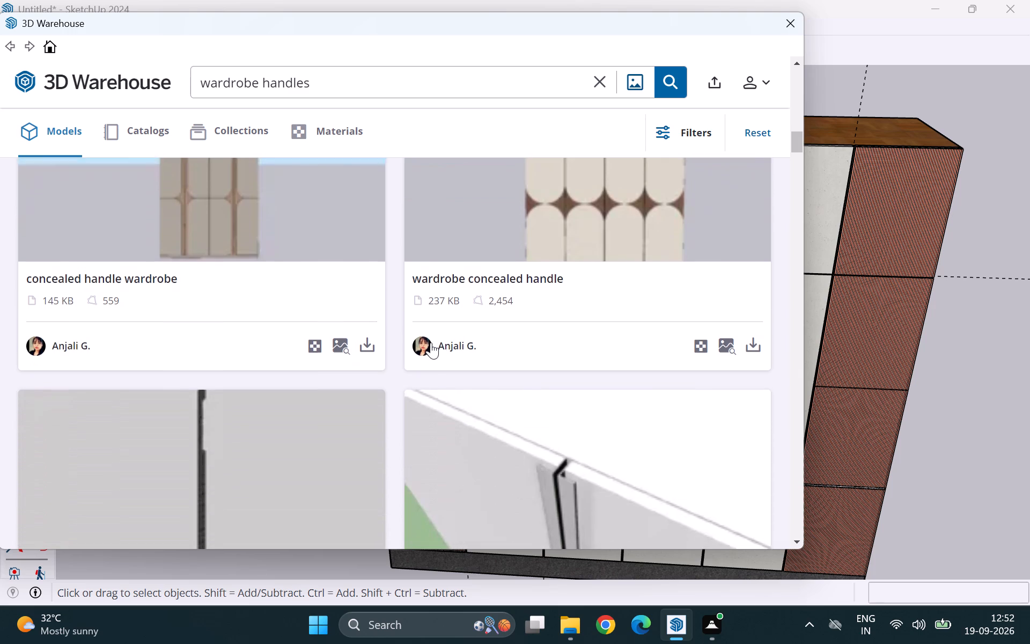
scroll(431, 342, down, 5)
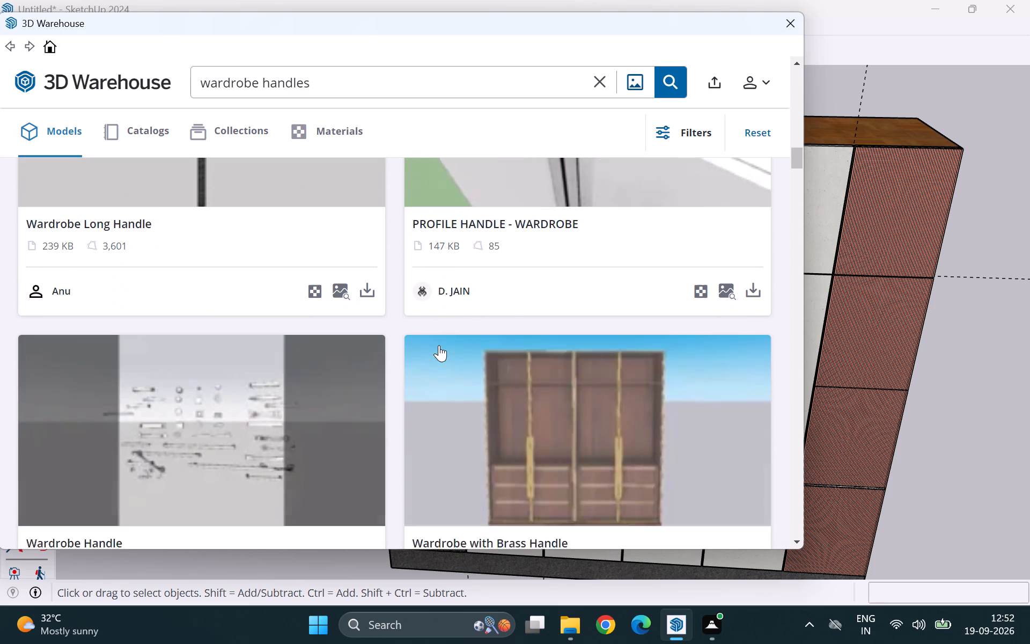
scroll(439, 345, down, 5)
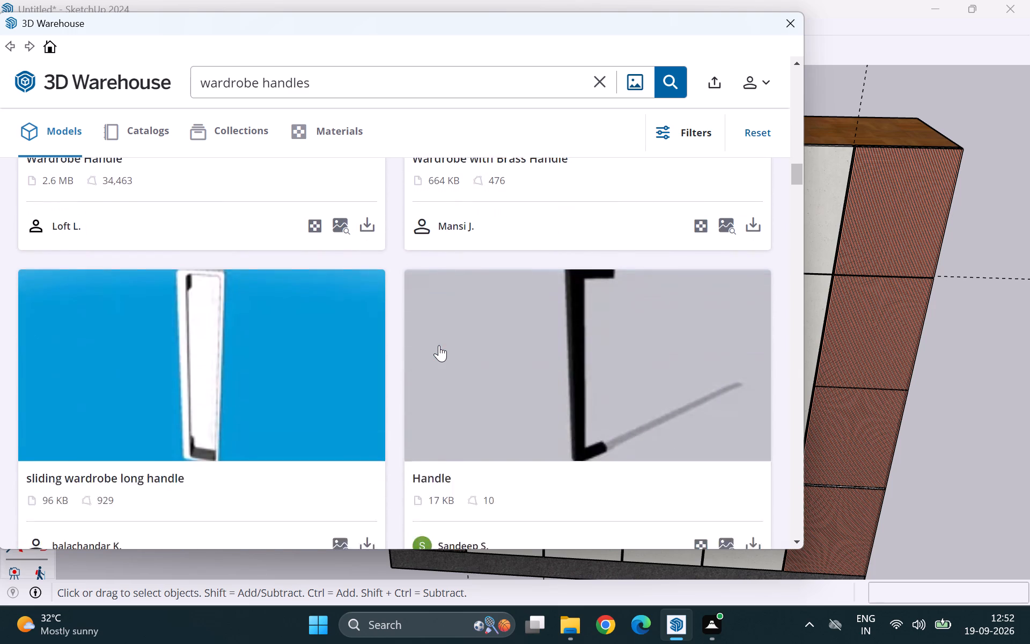
scroll(439, 345, down, 3)
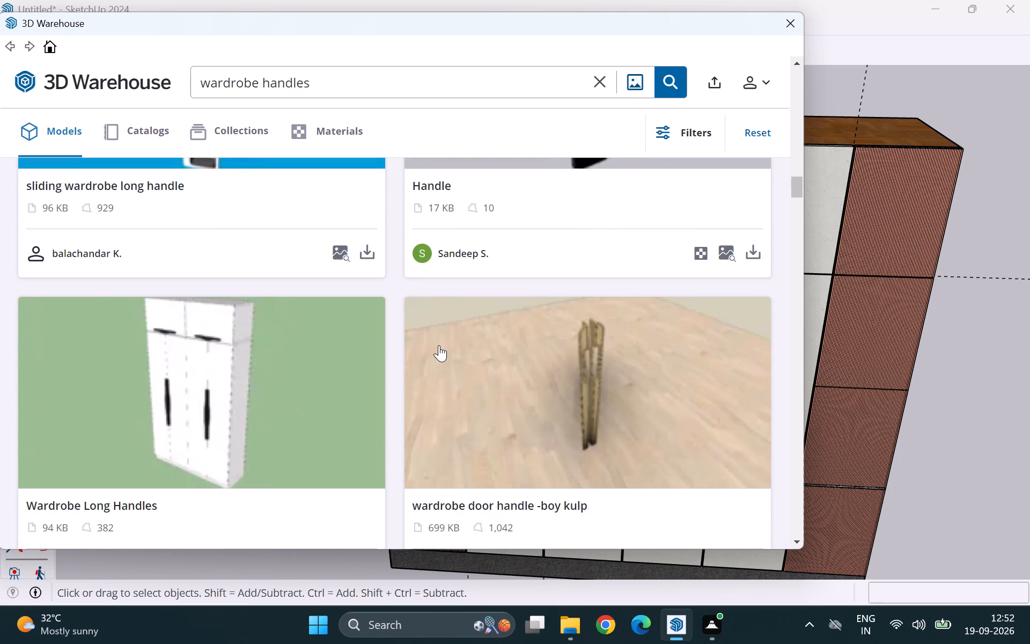
scroll(439, 345, down, 5)
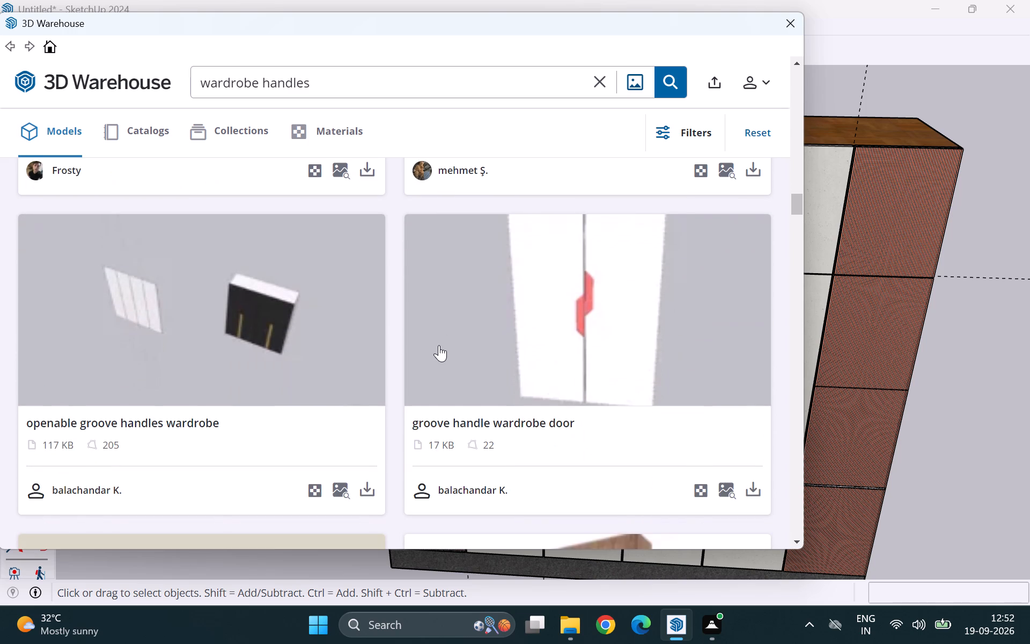
scroll(439, 345, down, 4)
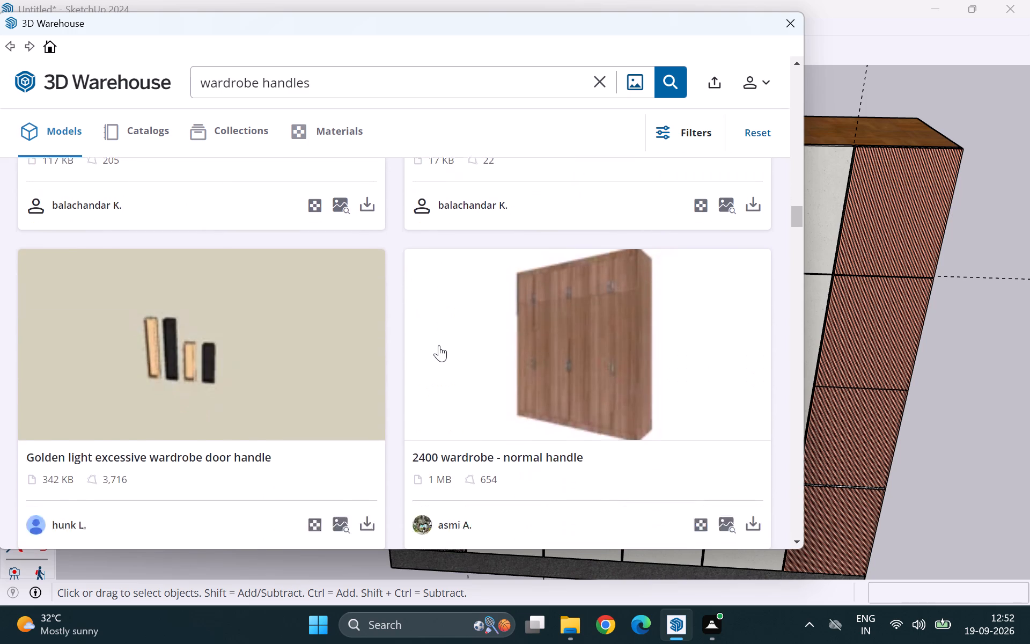
scroll(439, 345, down, 8)
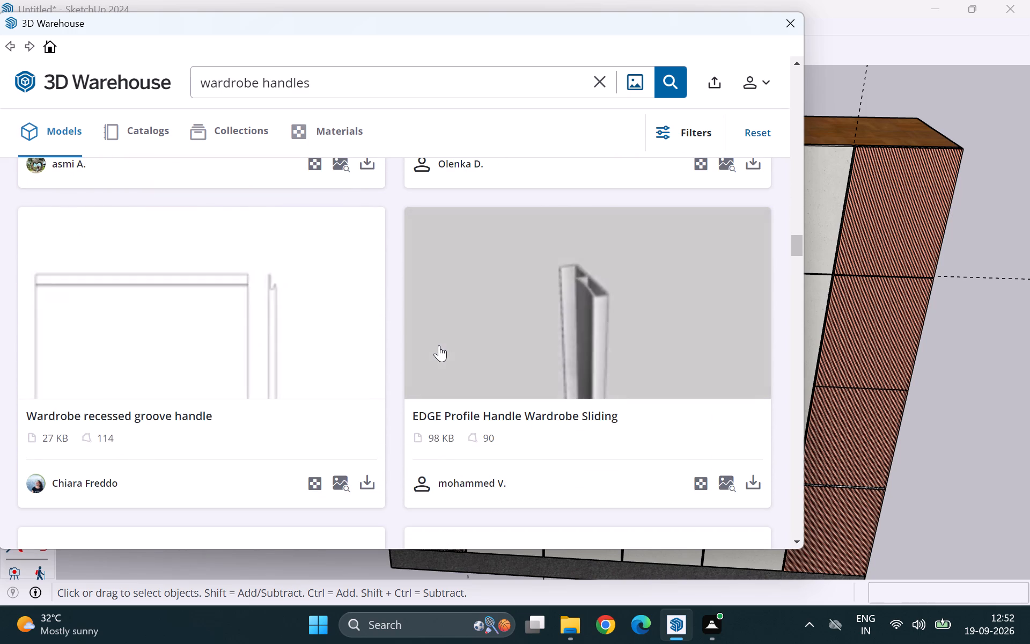
scroll(439, 345, down, 5)
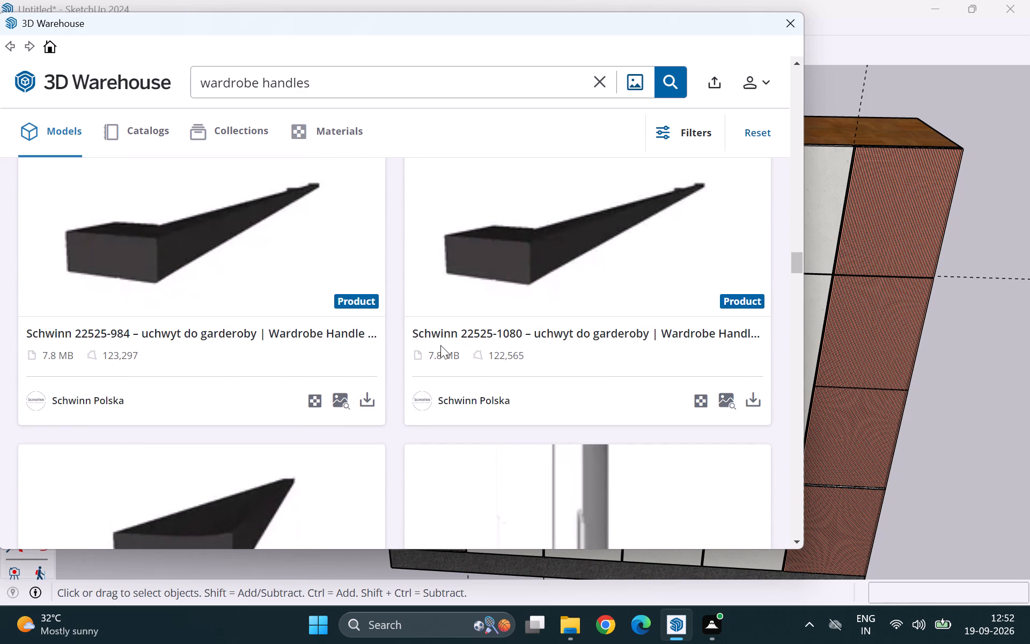
scroll(440, 345, up, 2)
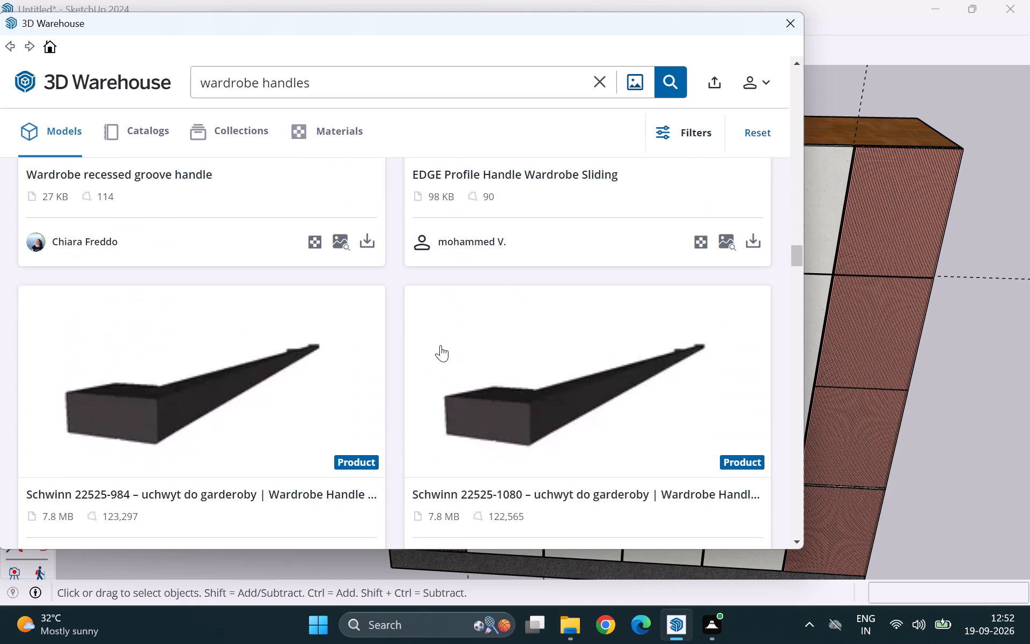
scroll(440, 345, down, 10)
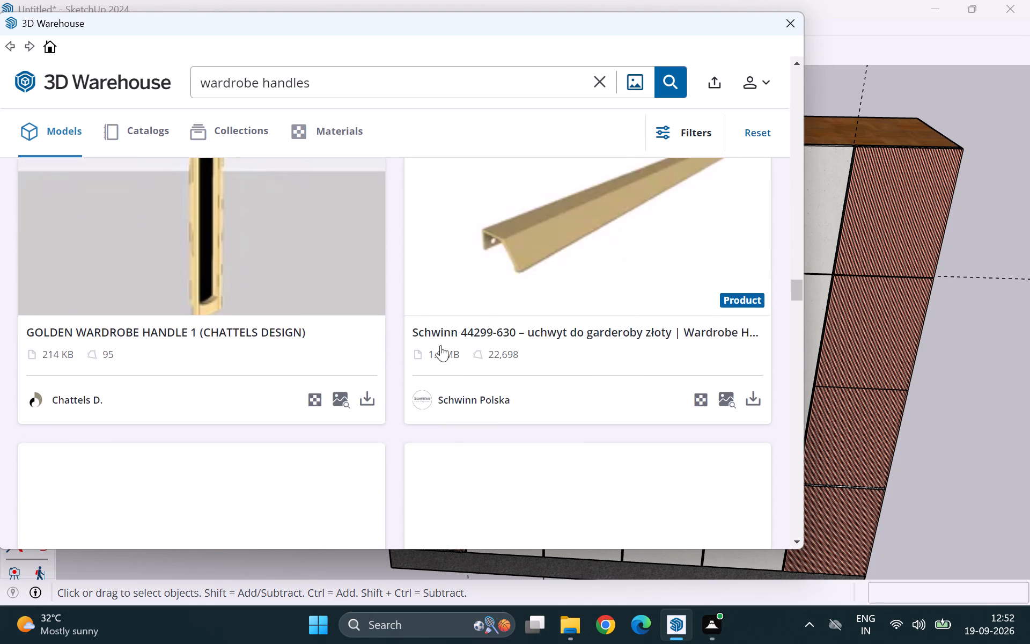
scroll(440, 345, up, 1)
scroll(440, 345, down, 2)
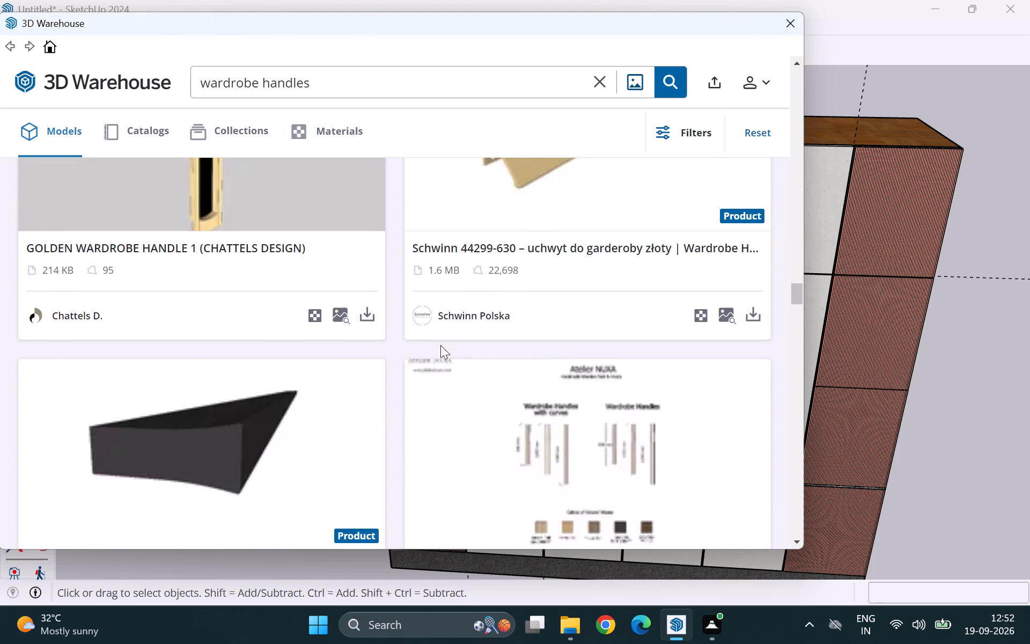
scroll(440, 345, down, 4)
scroll(440, 345, up, 2)
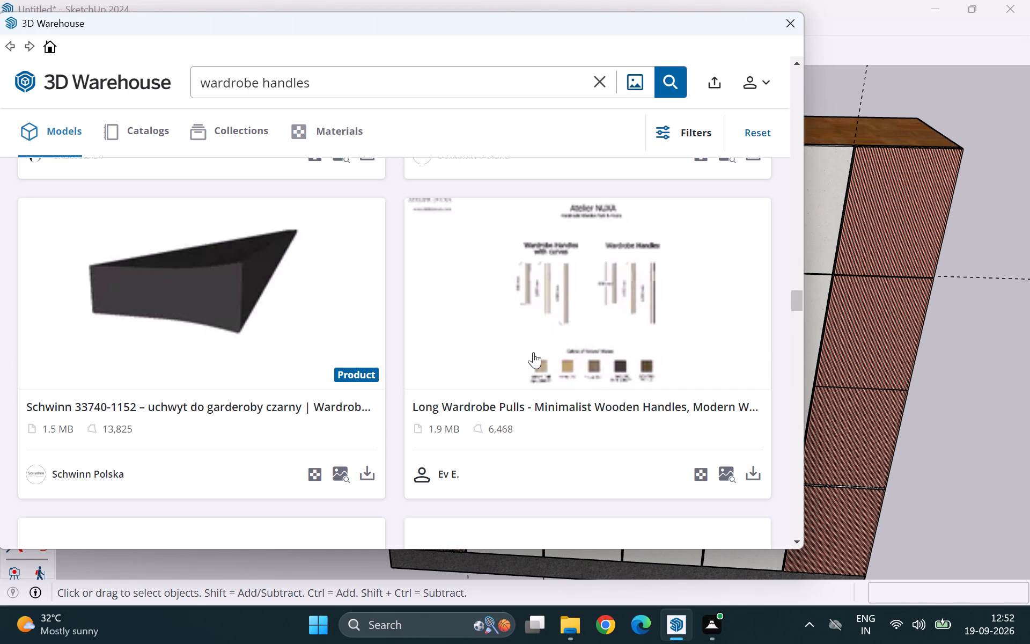
scroll(531, 327, down, 3)
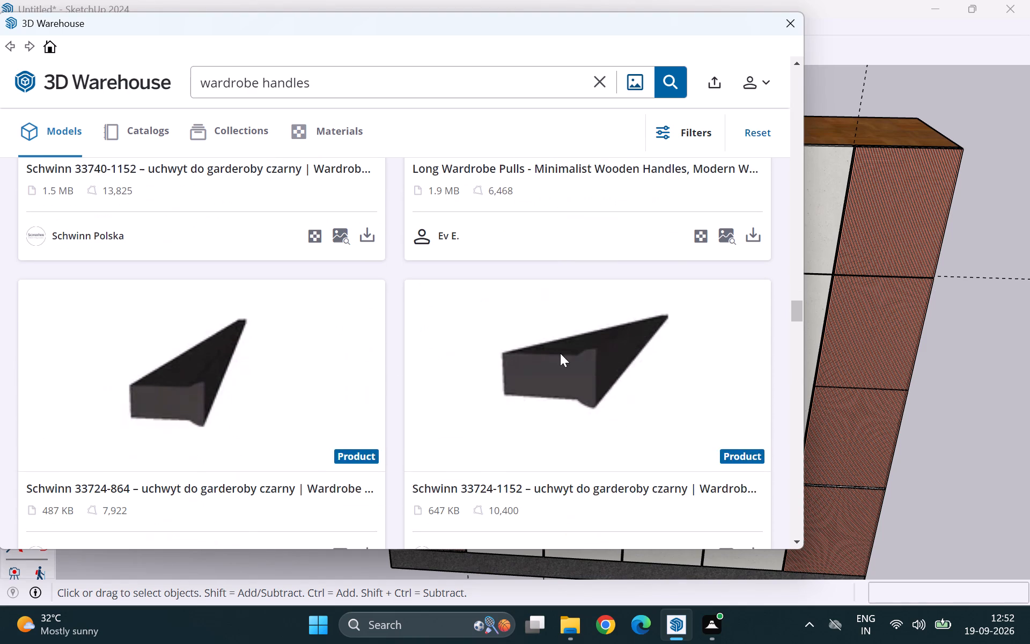
scroll(560, 353, down, 4)
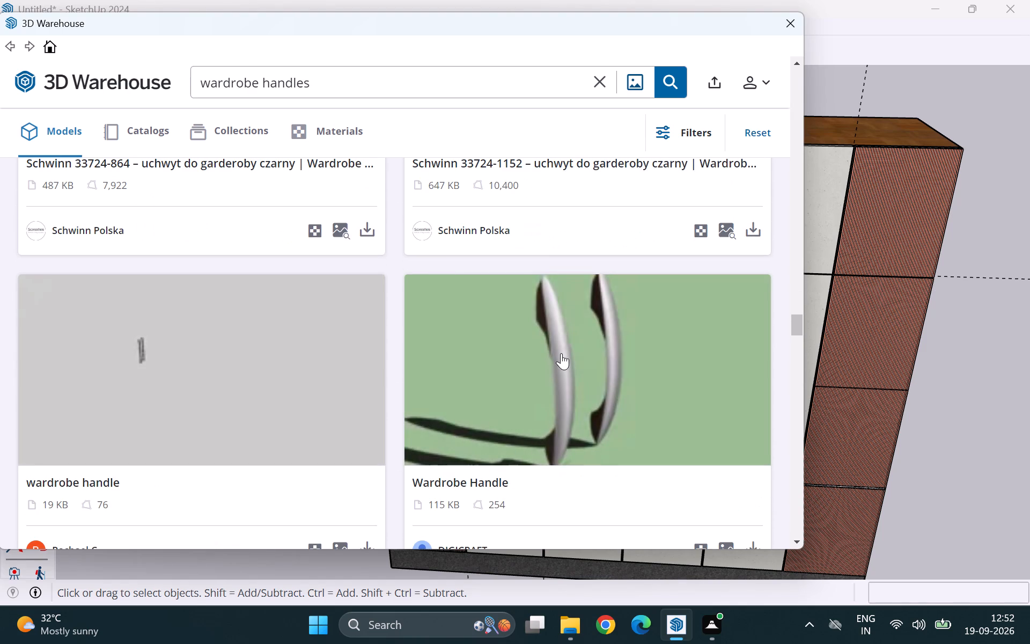
scroll(561, 353, down, 4)
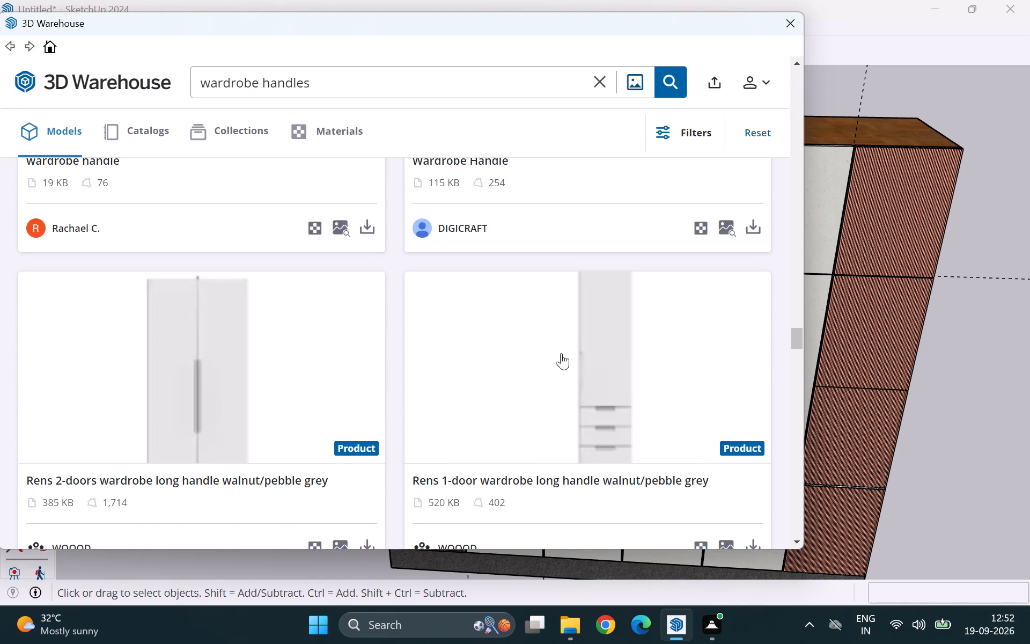
scroll(561, 353, down, 4)
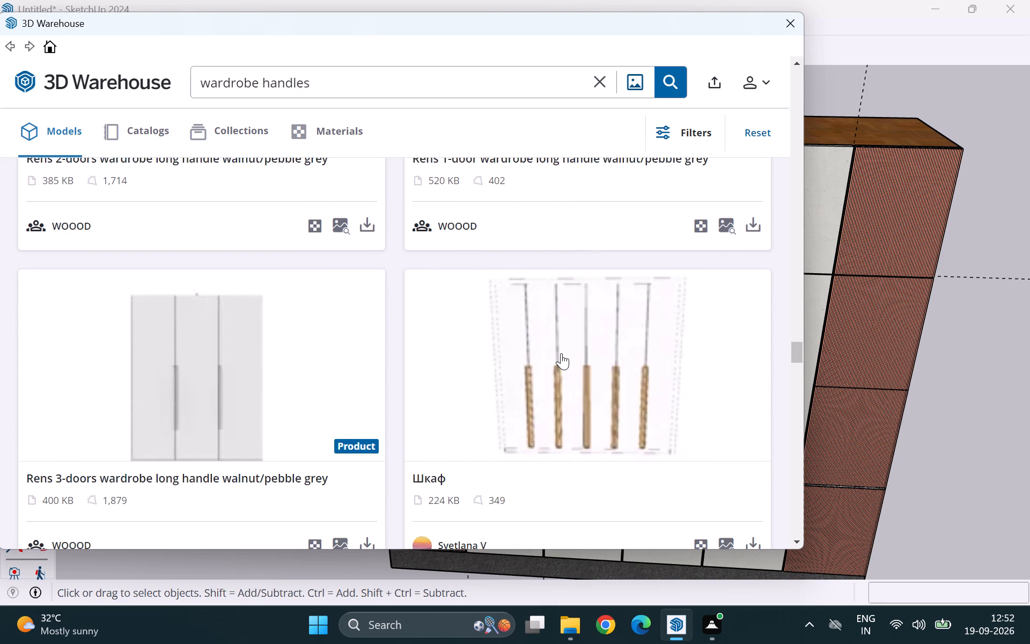
scroll(561, 353, down, 5)
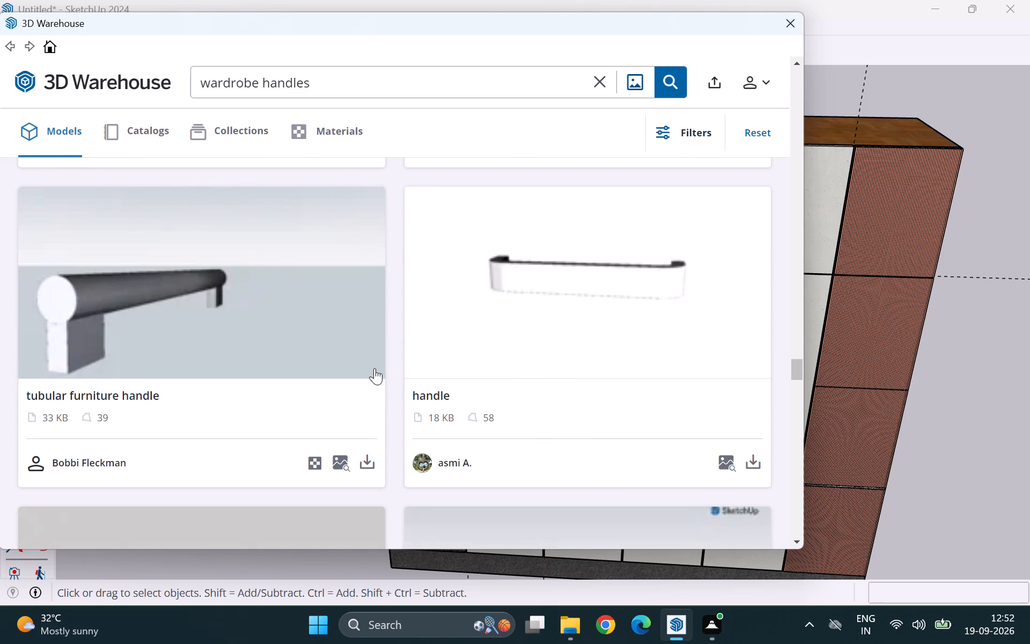
scroll(374, 368, down, 5)
scroll(421, 371, down, 4)
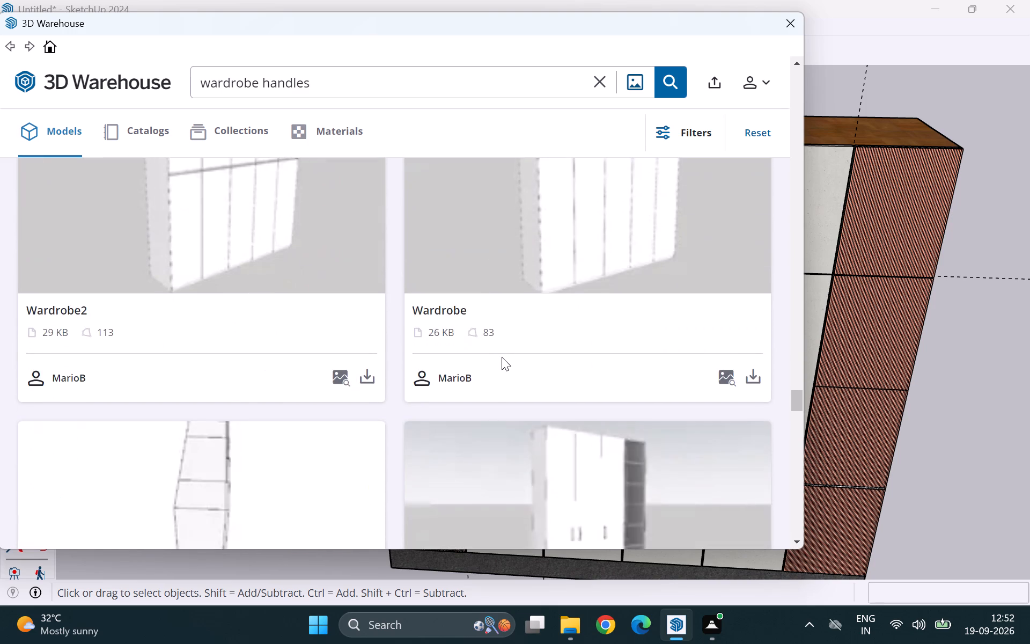
scroll(502, 357, down, 10)
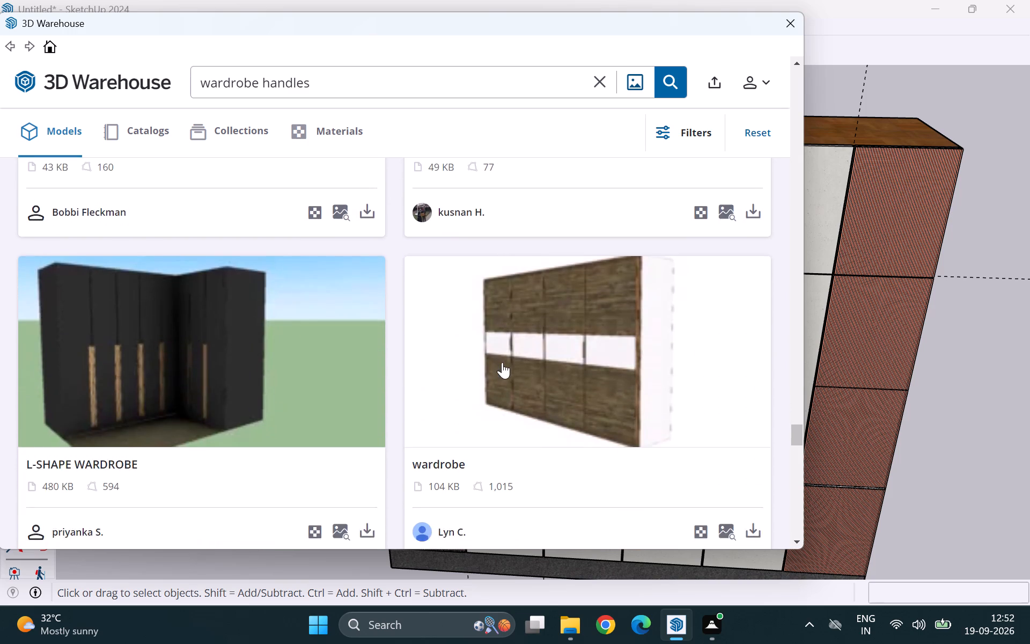
scroll(502, 362, down, 3)
Load the "tubular furniture handle" model (33 KB) directly into the model, place it near the first handle and deselect it.
scroll(502, 362, up, 6)
scroll(410, 358, up, 8)
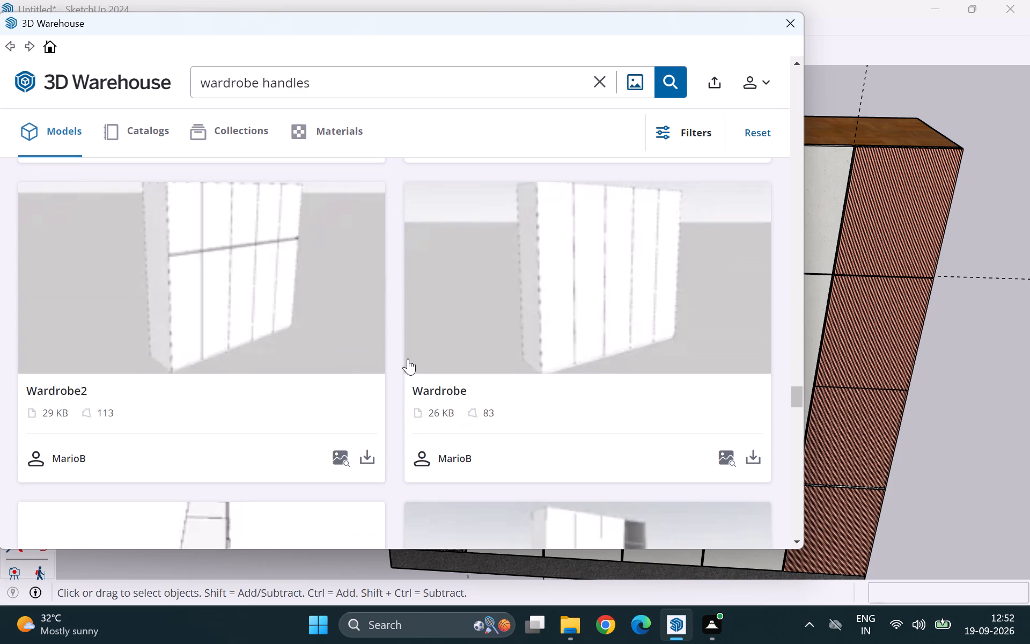
scroll(359, 358, up, 7)
click(368, 383)
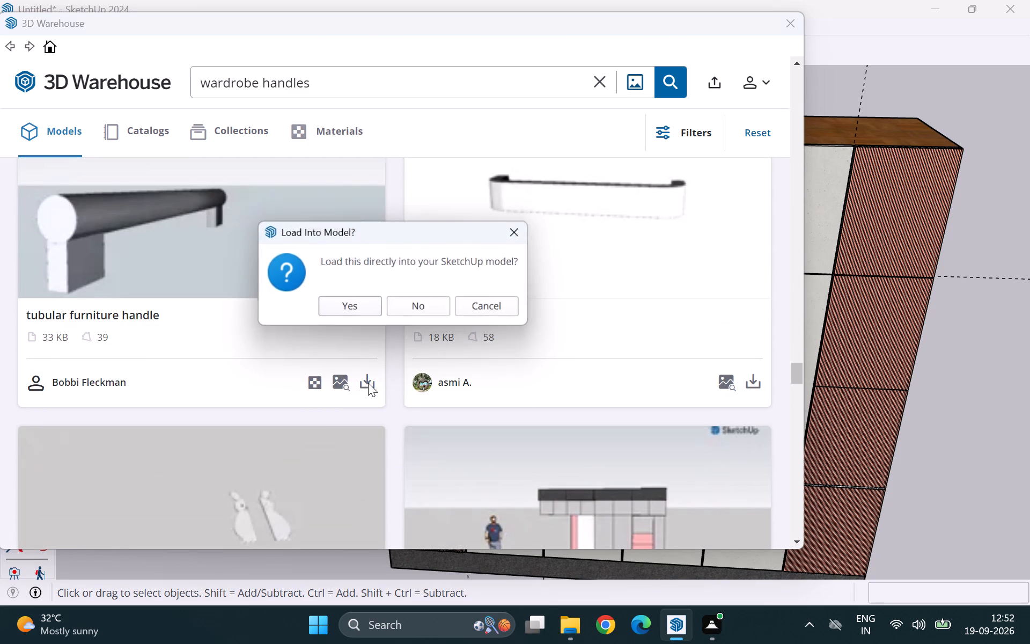
click(346, 304)
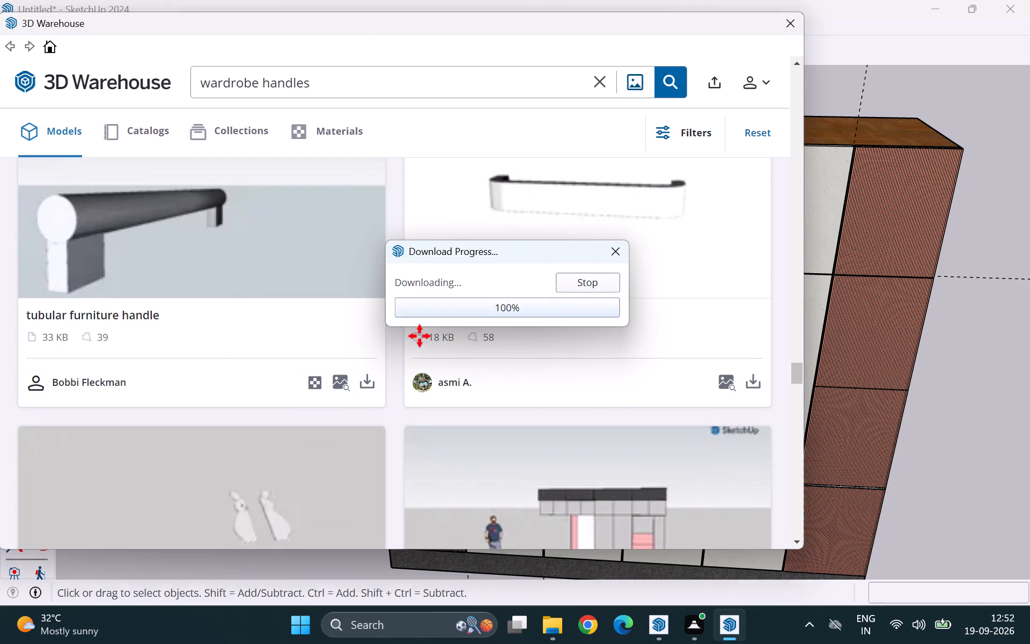
click(268, 438)
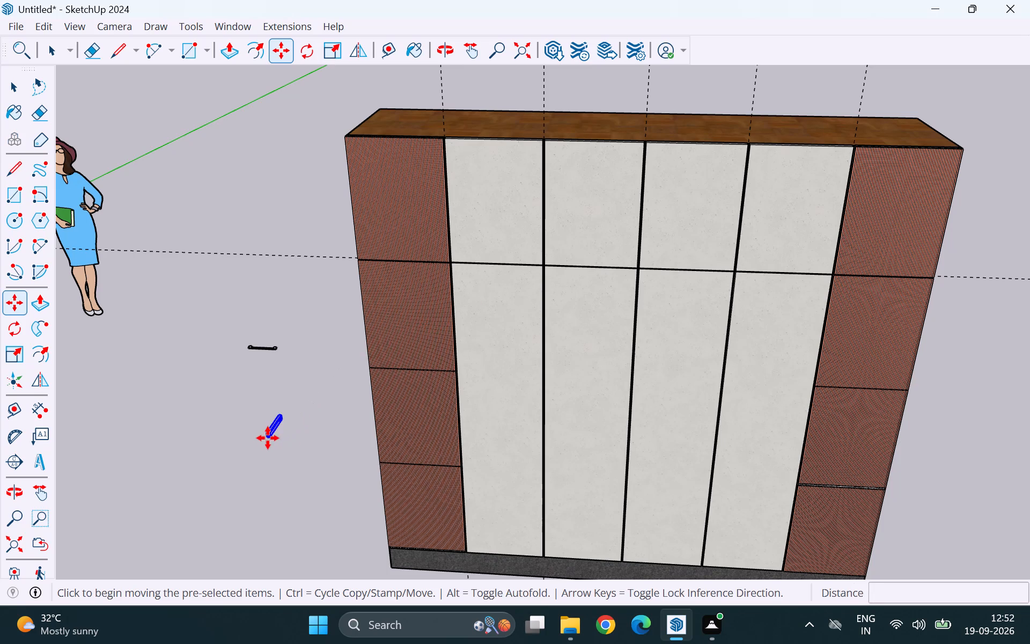
key(space)
click(277, 467)
Examine the two loaded handles up close from several angles and compare their size with the wardrobe.
middle_drag(293, 384, 543, 523)
scroll(379, 526, up, 1)
scroll(470, 406, down, 4)
scroll(189, 466, up, 4)
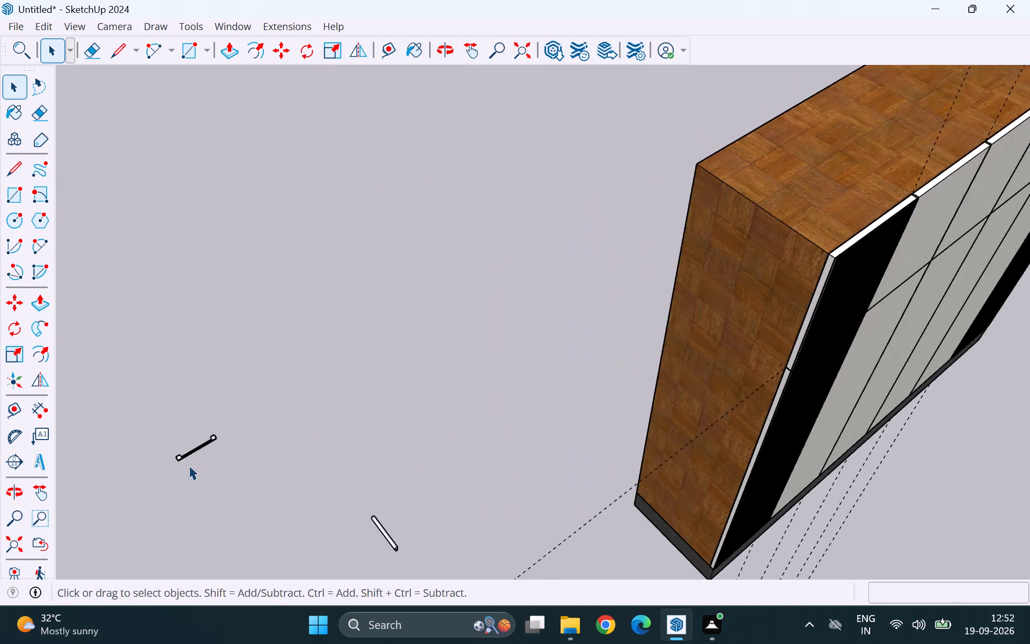
scroll(189, 465, up, 14)
middle_drag(220, 437, 272, 355)
scroll(249, 345, down, 4)
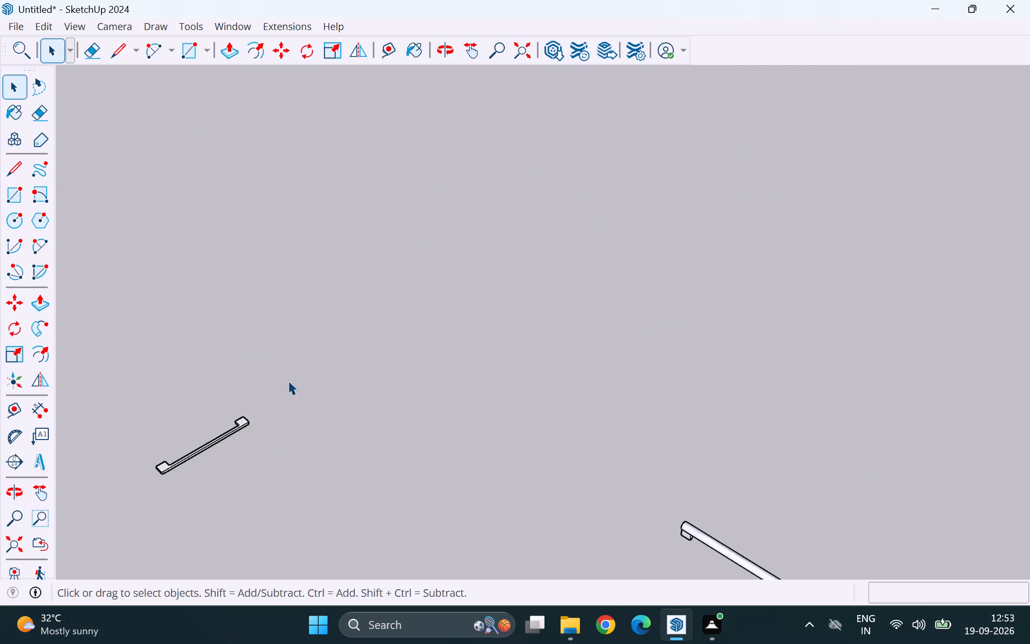
scroll(288, 380, down, 5)
scroll(571, 506, up, 11)
scroll(622, 515, up, 1)
middle_drag(622, 515, 664, 284)
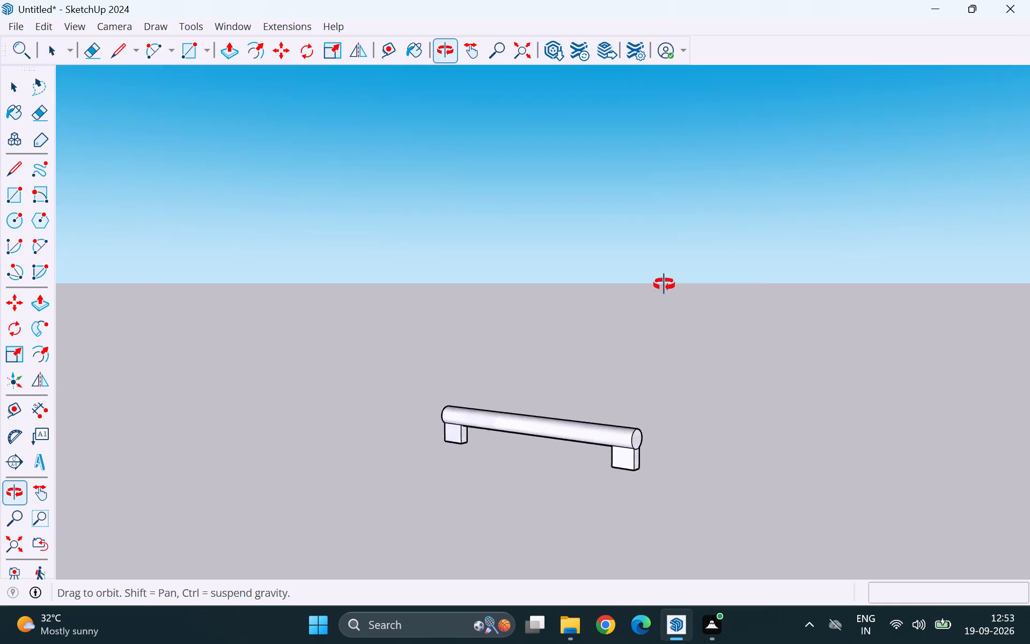
middle_drag(664, 284, 391, 331)
scroll(541, 332, down, 5)
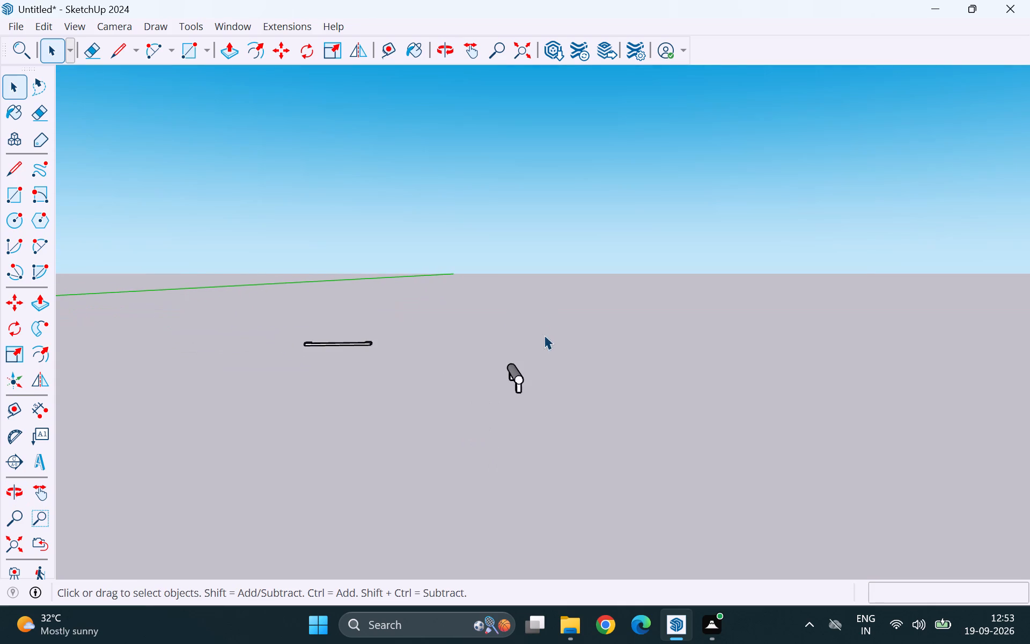
scroll(533, 343, down, 1)
scroll(256, 328, down, 5)
scroll(298, 355, down, 4)
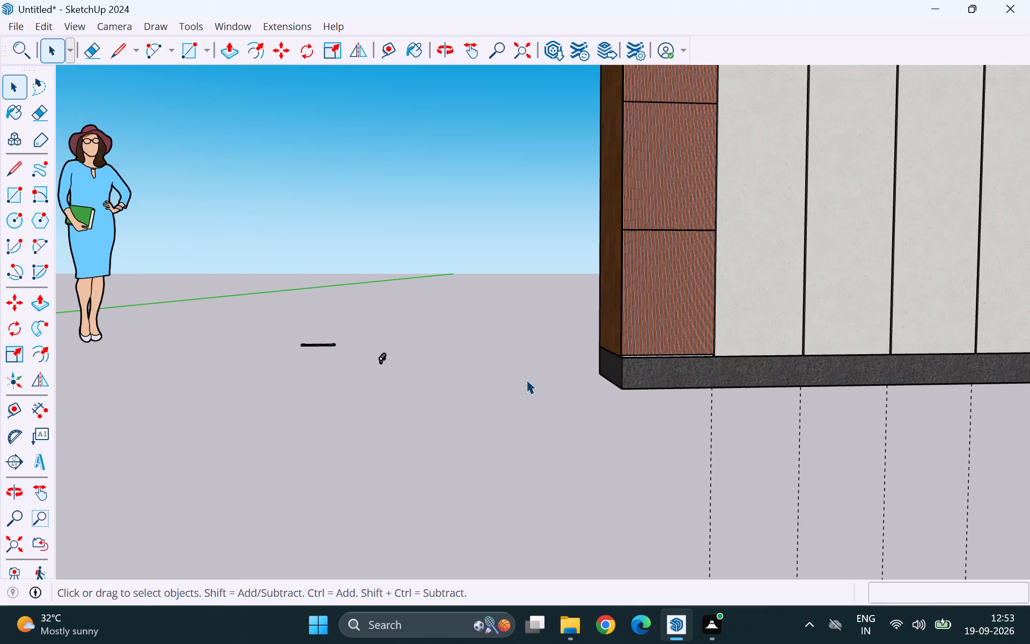
scroll(348, 345, down, 4)
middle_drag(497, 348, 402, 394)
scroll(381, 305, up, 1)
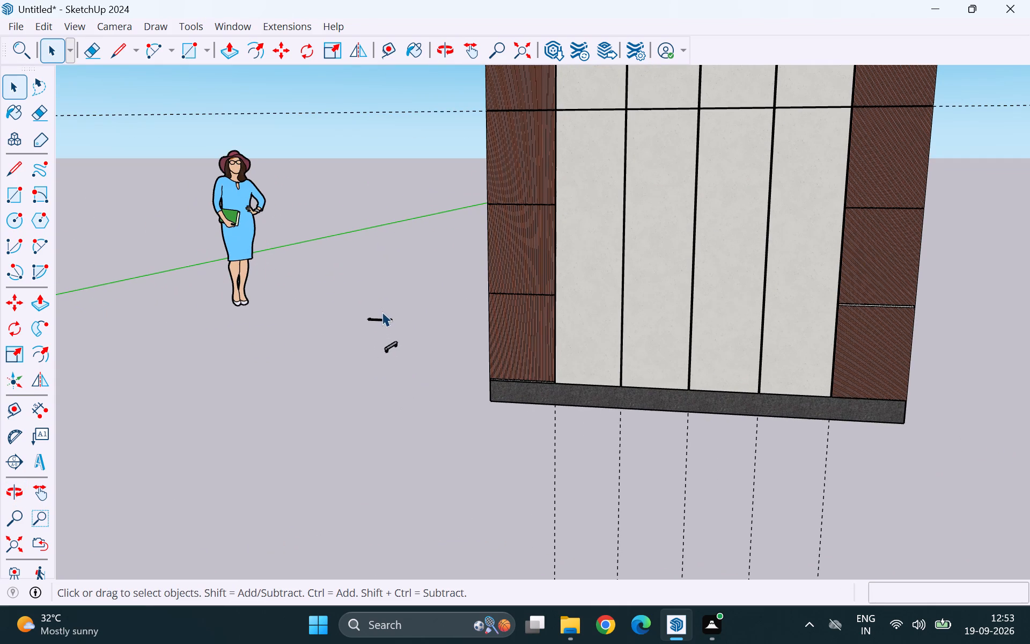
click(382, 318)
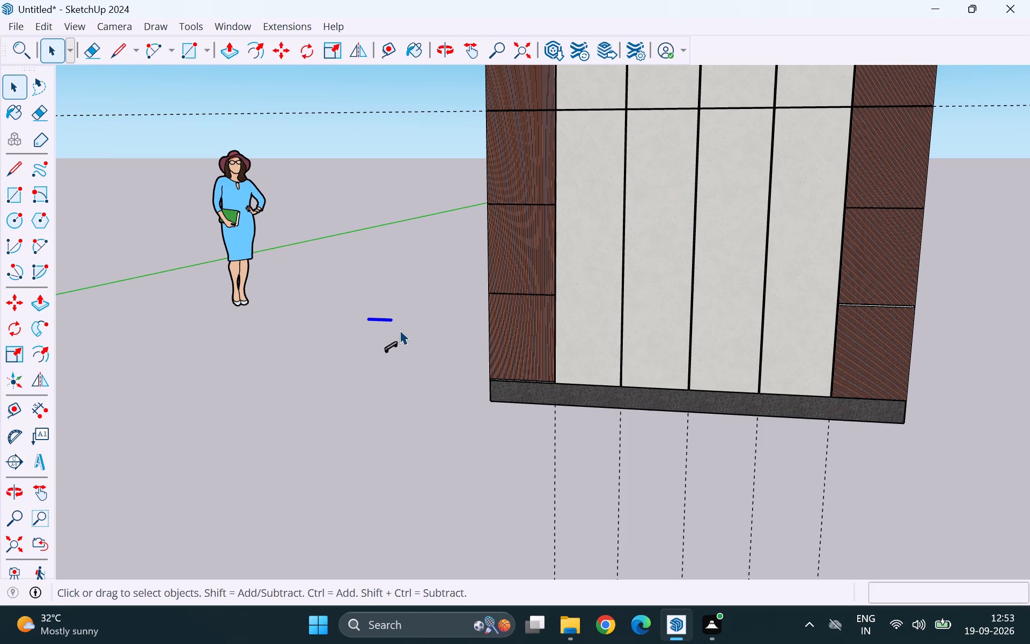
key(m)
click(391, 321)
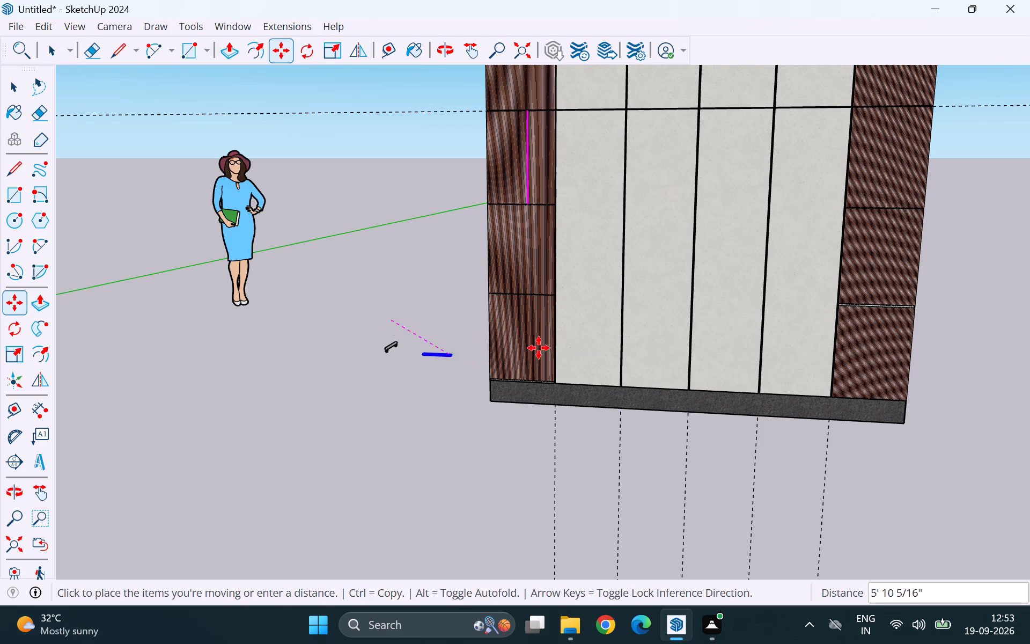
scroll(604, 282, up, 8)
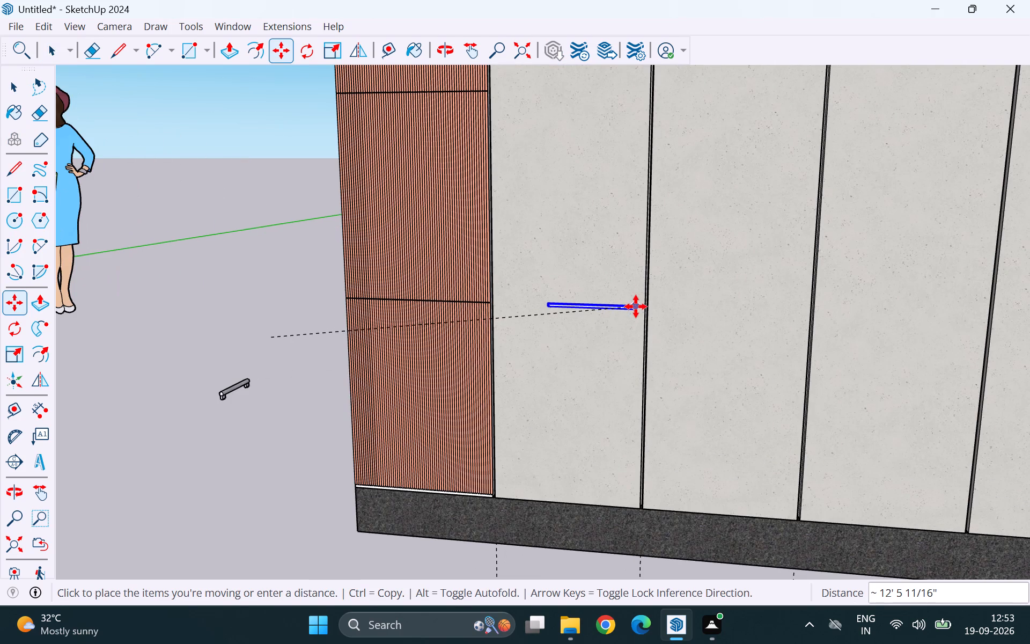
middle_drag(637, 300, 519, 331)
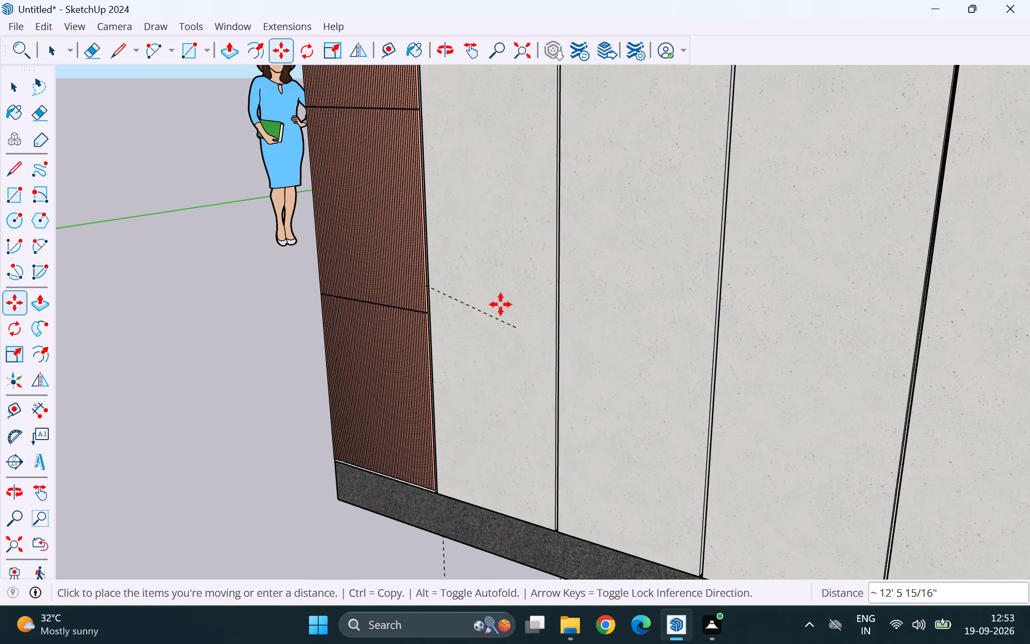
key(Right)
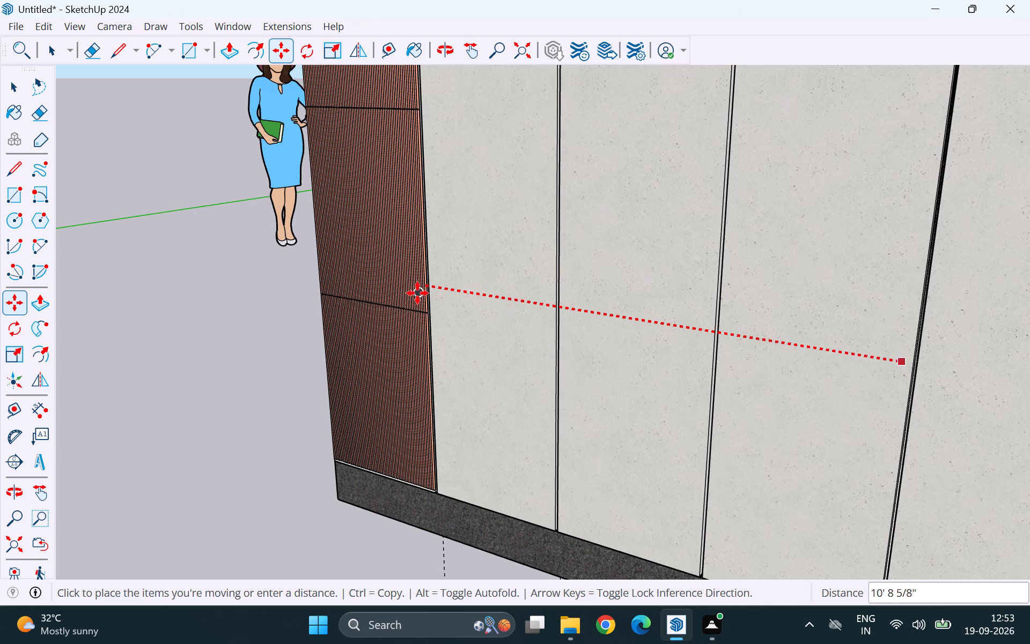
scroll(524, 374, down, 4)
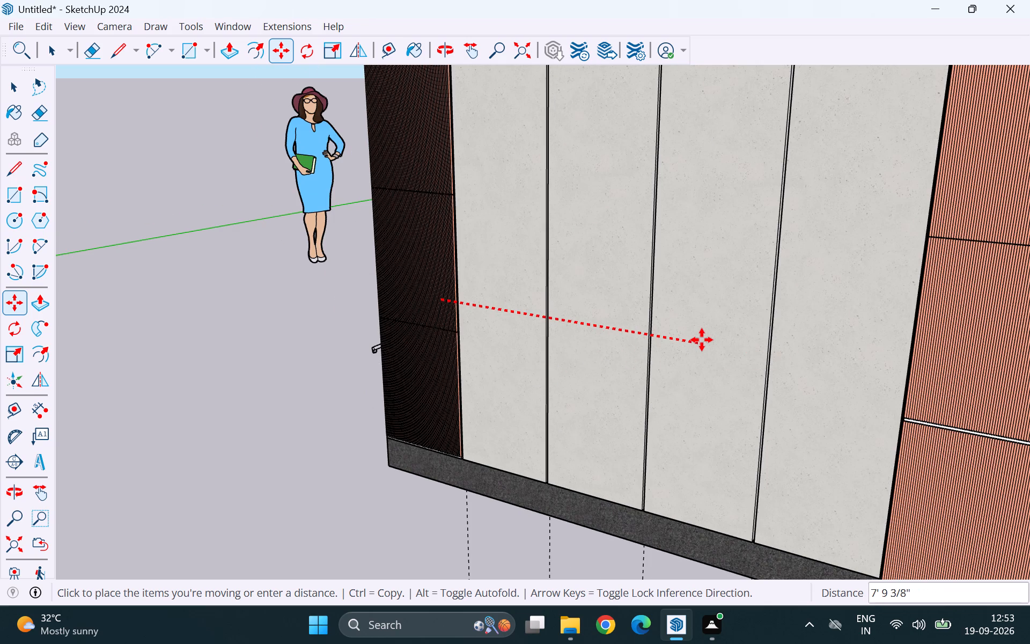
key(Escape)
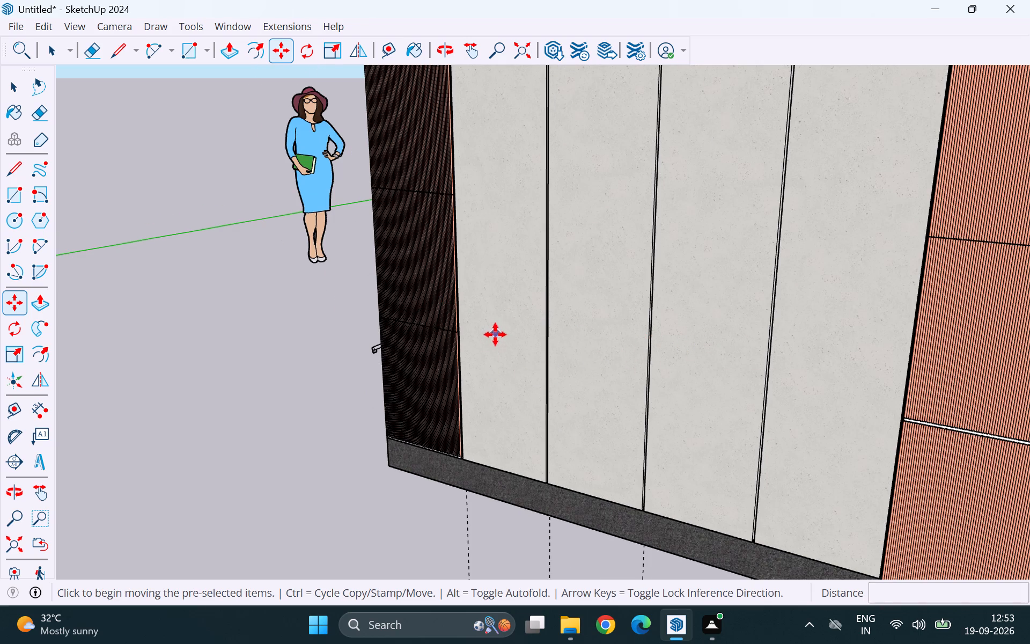
Move the bar-shaped handle from beside the wardrobe onto the lower part of the first light-coloured tall shutter.
scroll(518, 363, down, 5)
middle_drag(312, 412, 435, 400)
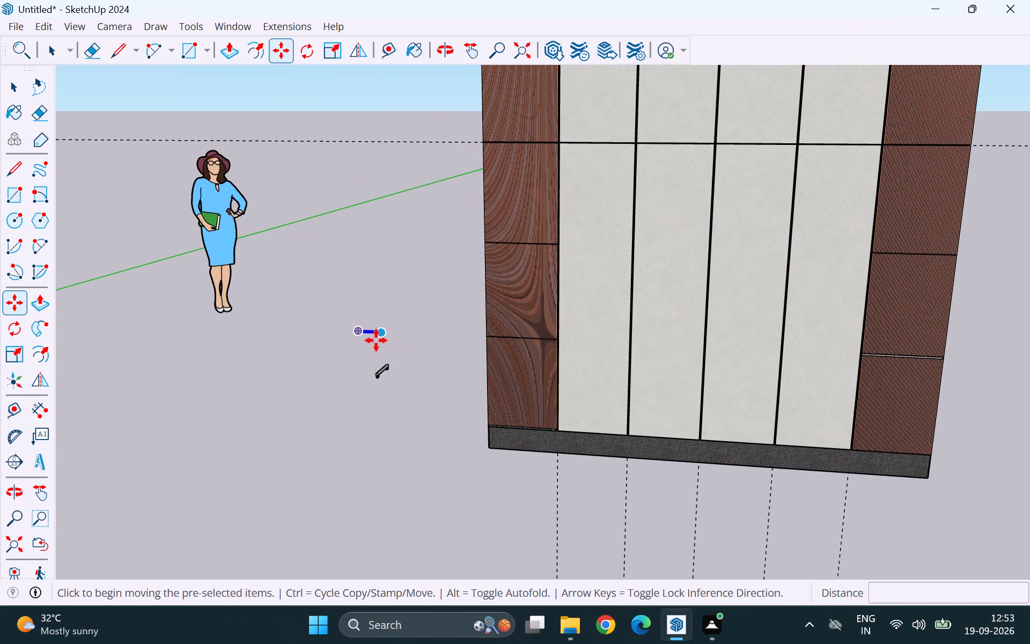
scroll(382, 339, up, 9)
key(m)
click(383, 329)
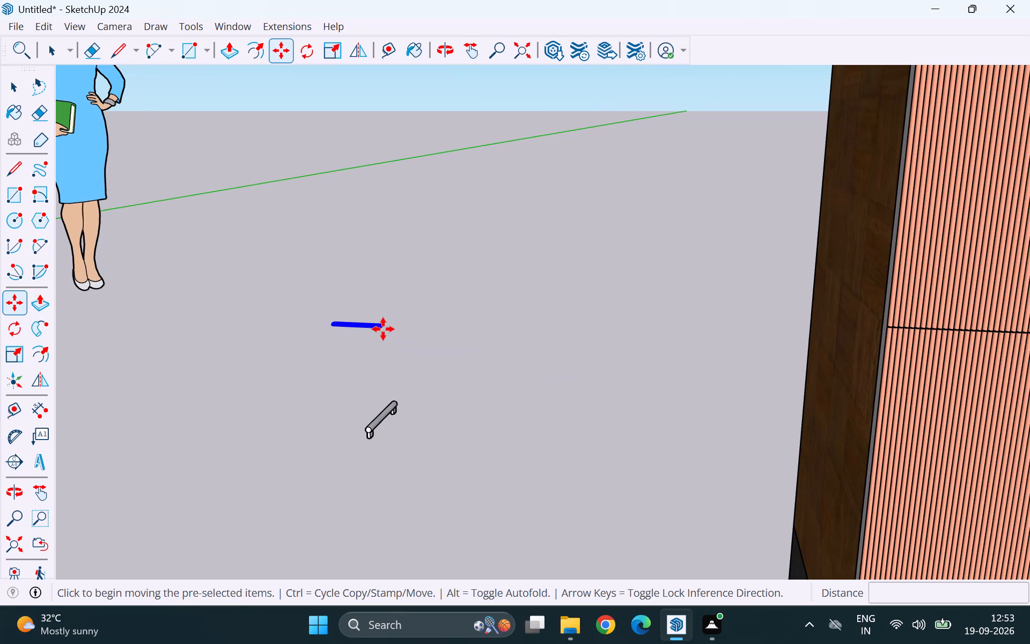
scroll(283, 429, down, 11)
scroll(567, 383, up, 4)
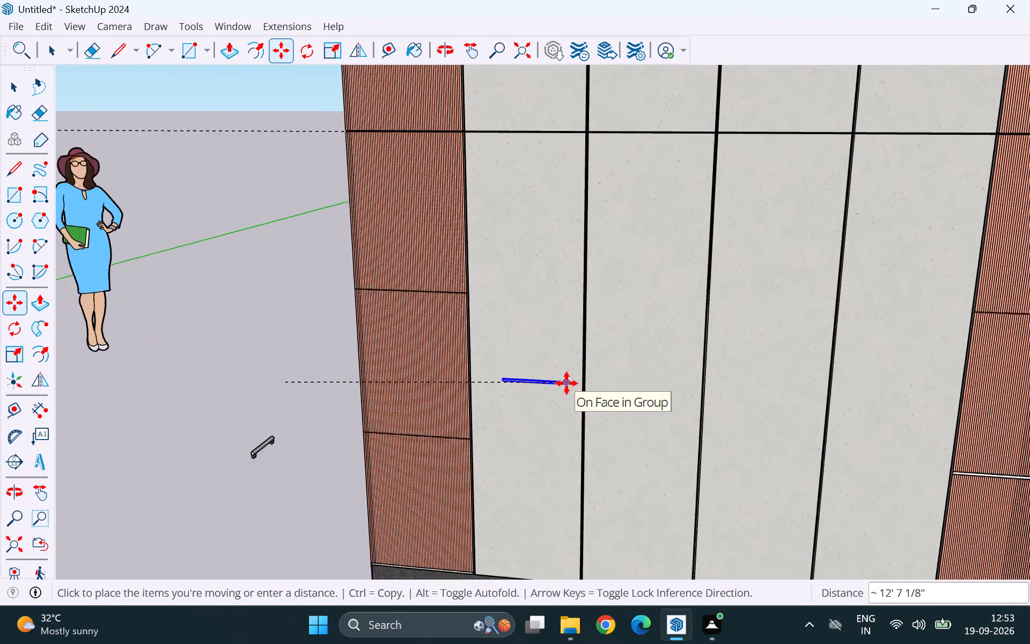
scroll(566, 383, up, 1)
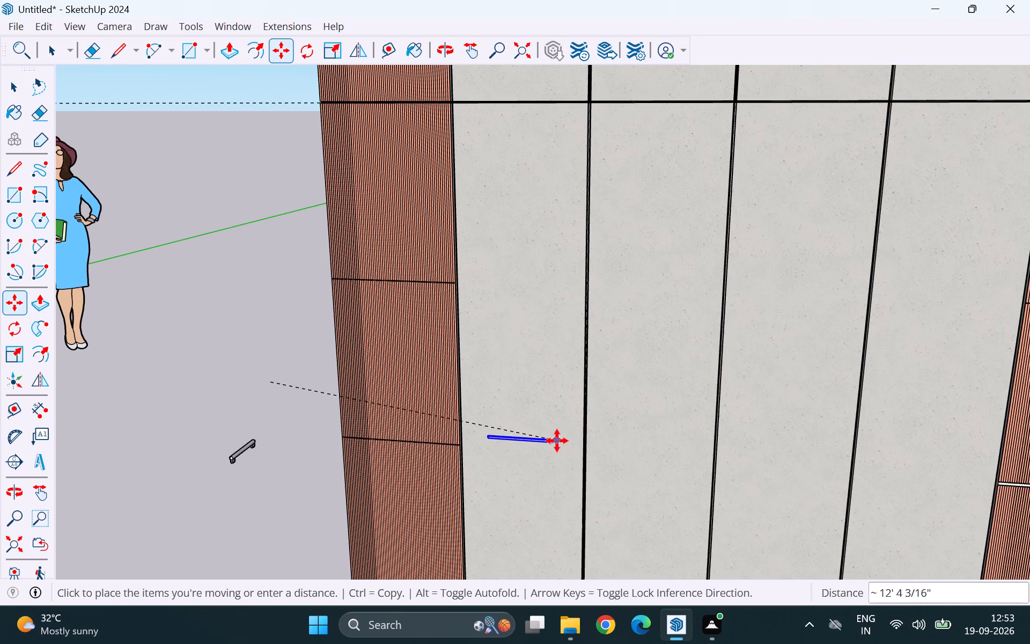
click(554, 430)
Rotate the bar handle 90 degrees in the plane of the shutter face so it stands vertically.
scroll(490, 449, down, 4)
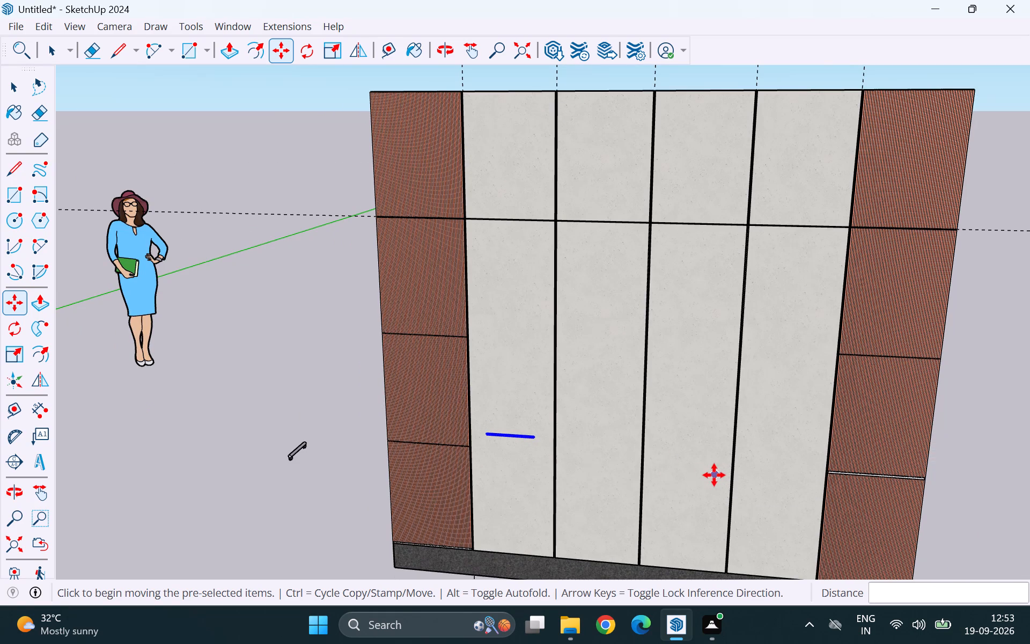
middle_drag(568, 475, 594, 453)
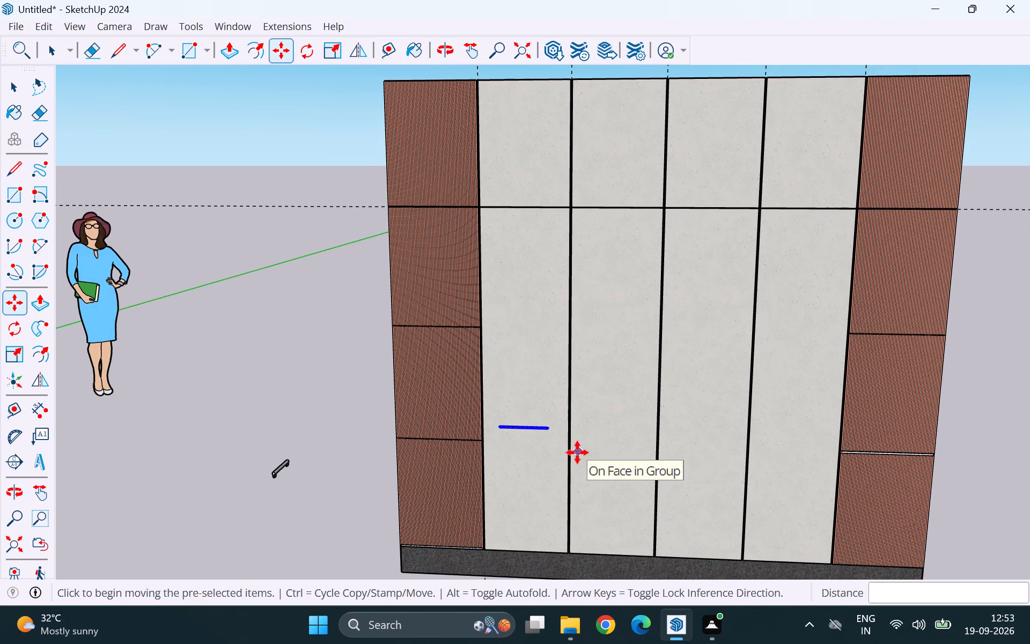
key(q)
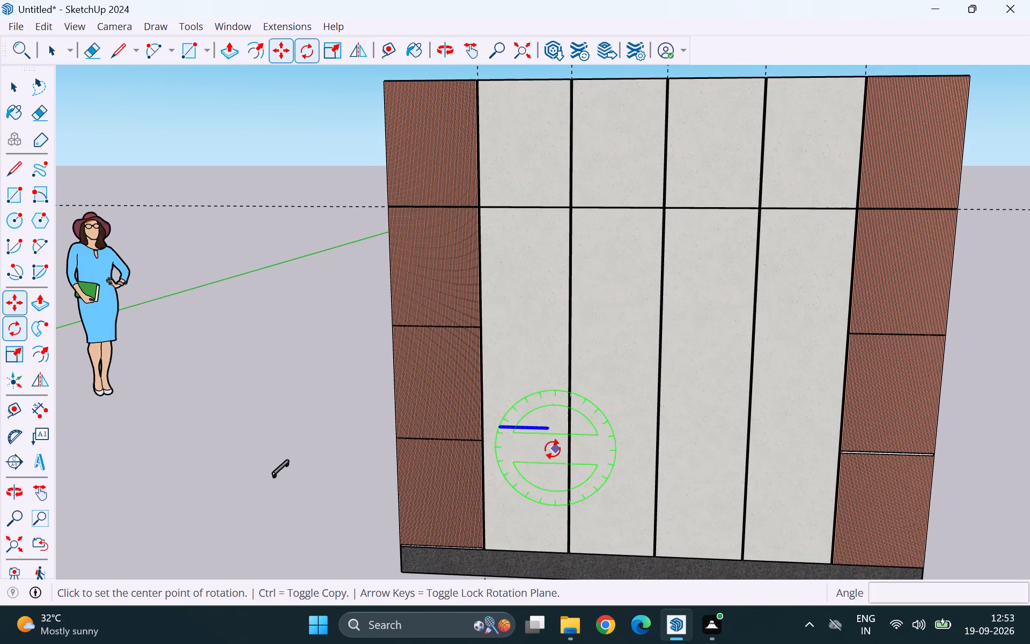
click(549, 434)
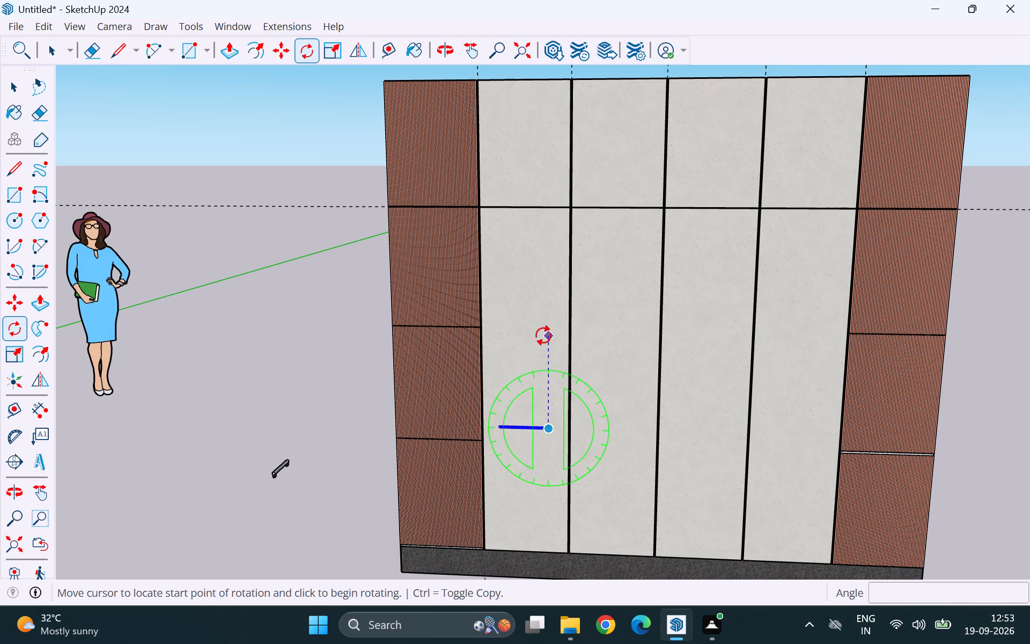
click(543, 335)
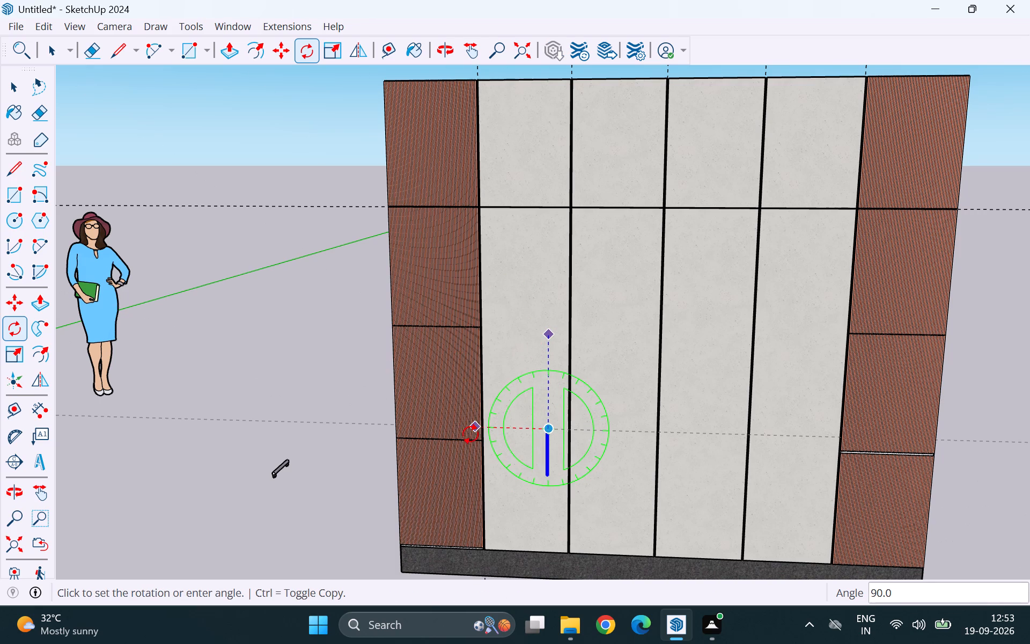
click(470, 434)
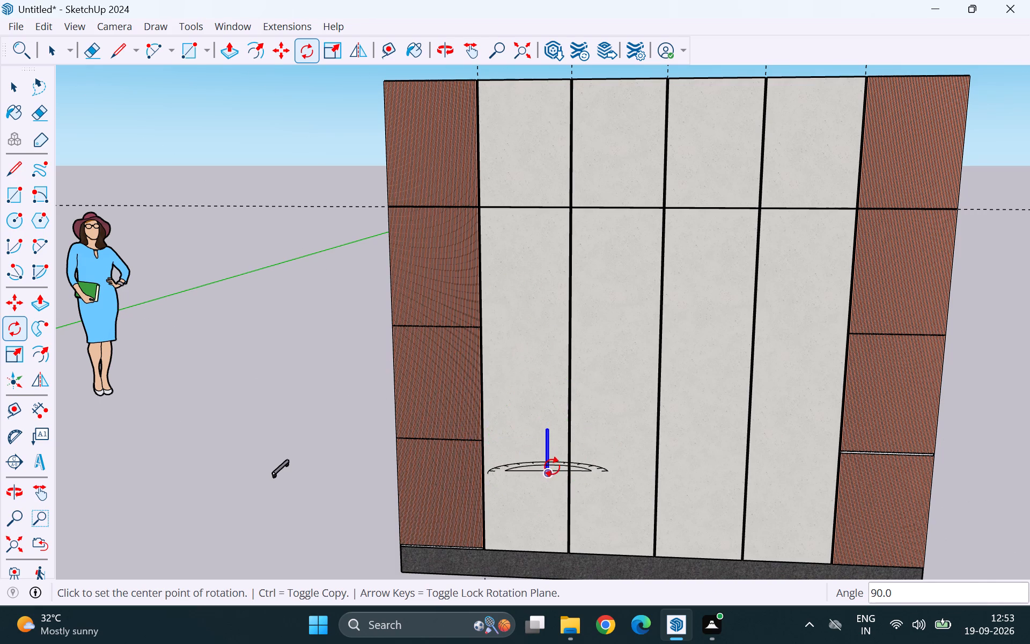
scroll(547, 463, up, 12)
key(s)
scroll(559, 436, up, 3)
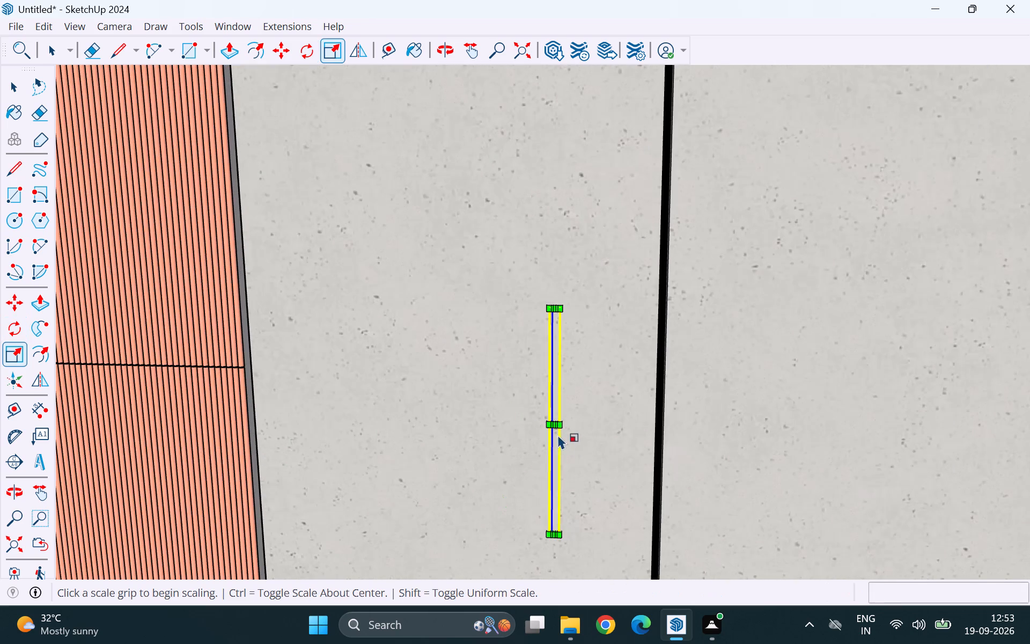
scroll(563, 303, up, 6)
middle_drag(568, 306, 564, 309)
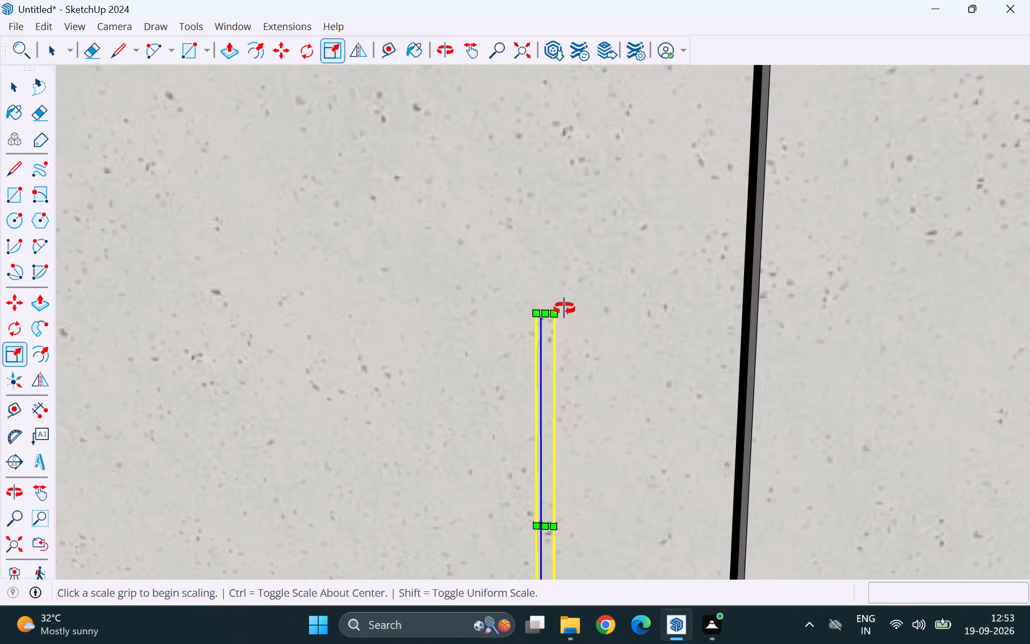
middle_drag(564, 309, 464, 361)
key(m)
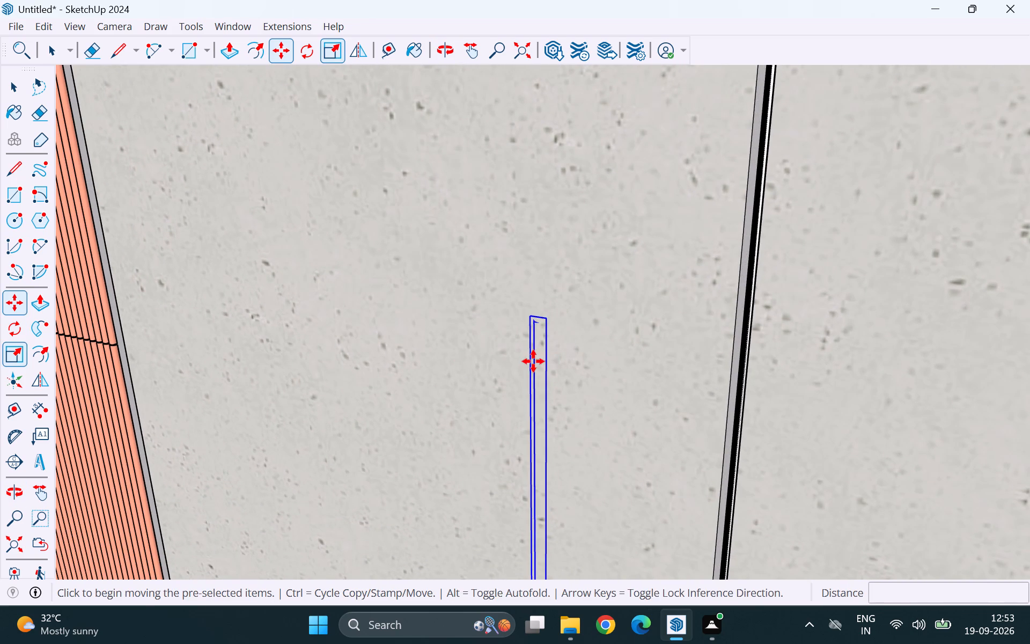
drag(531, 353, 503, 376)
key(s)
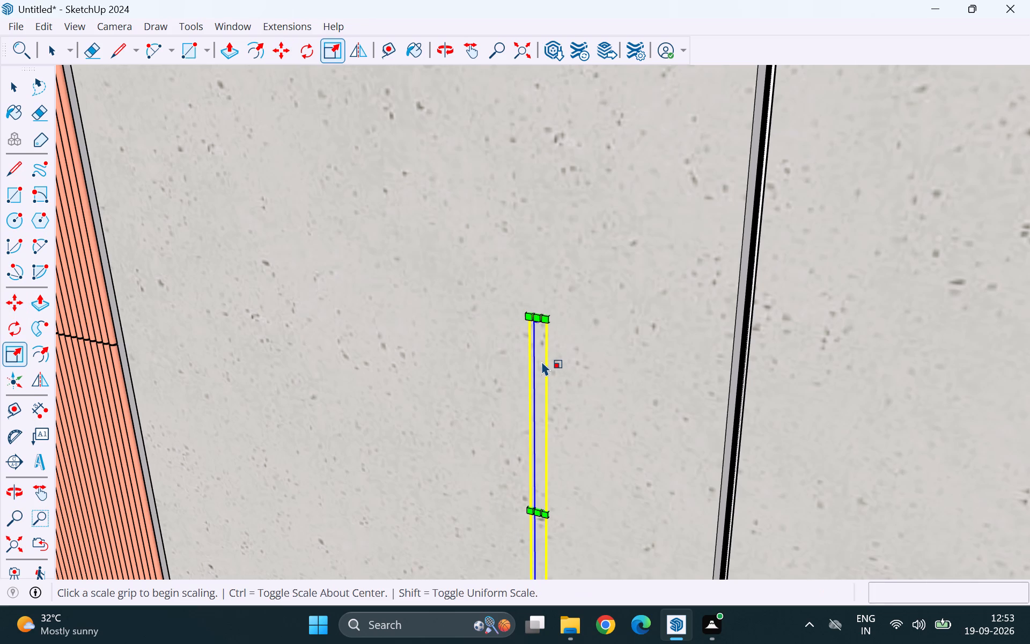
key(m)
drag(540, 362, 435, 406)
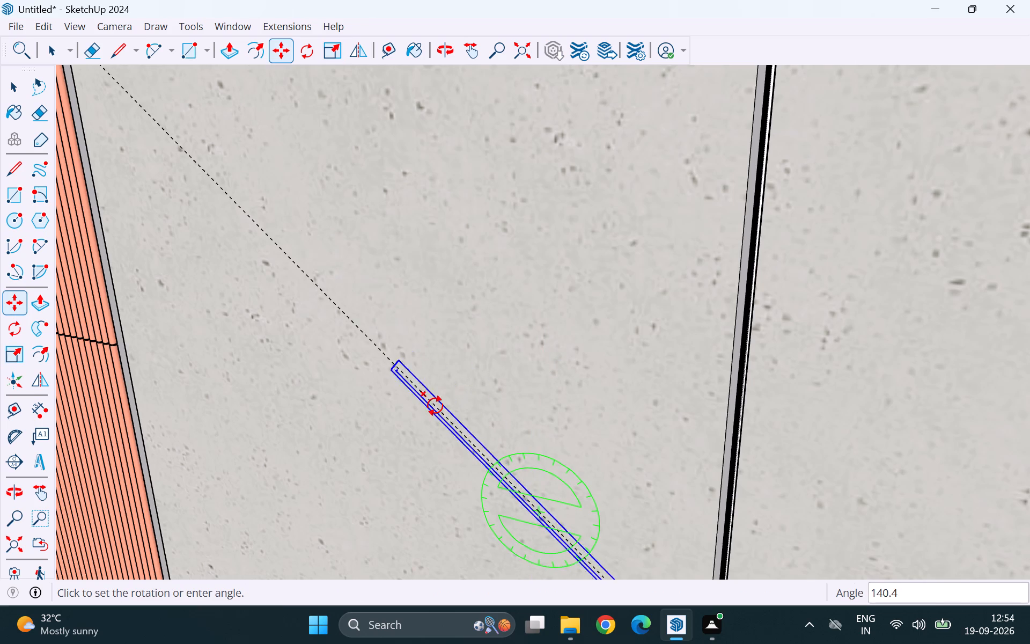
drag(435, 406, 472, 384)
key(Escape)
Move the vertical handle about 6 5/16" so it projects in front of the first light shutter's face.
drag(533, 372, 536, 328)
scroll(562, 313, down, 4)
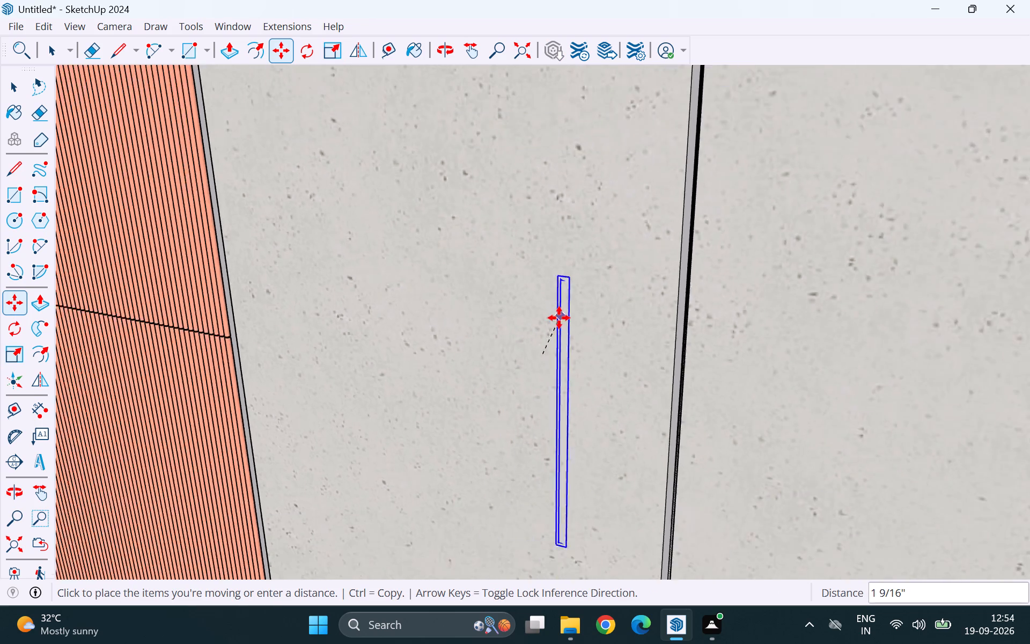
scroll(559, 318, down, 7)
click(499, 364)
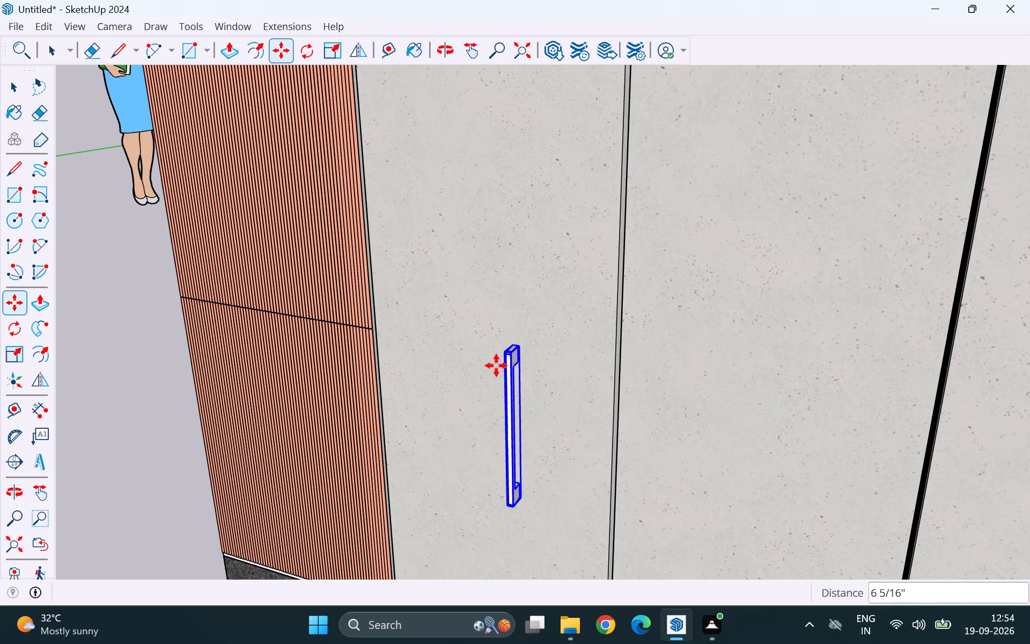
key(space)
Enlarge the vertical bar handle on the first light shutter uniformly, scaling it by about 1.02 and again by about 1.35.
scroll(523, 372, up, 8)
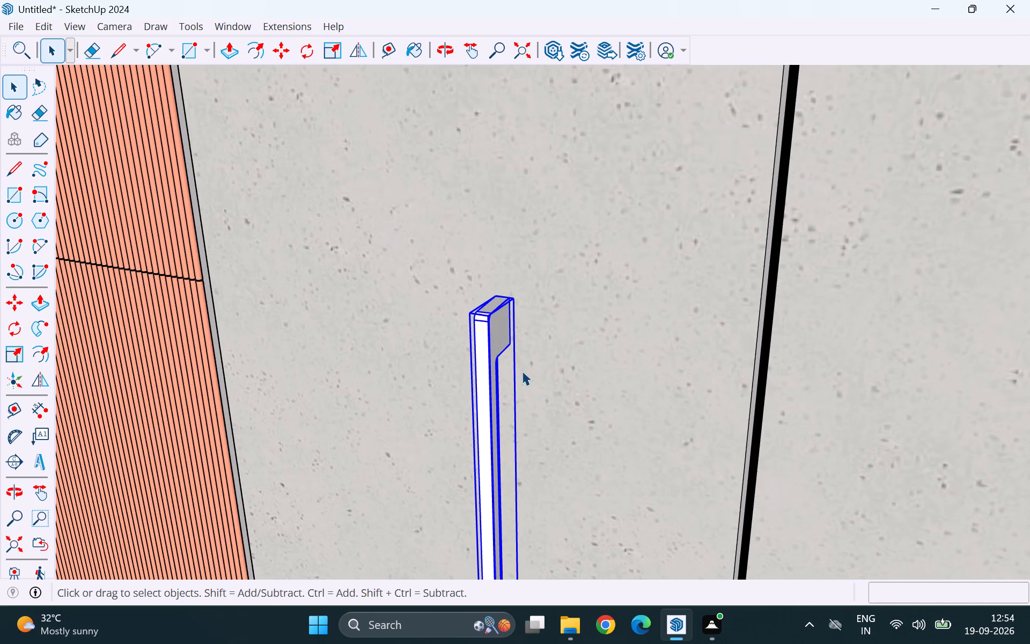
key(s)
scroll(513, 301, up, 10)
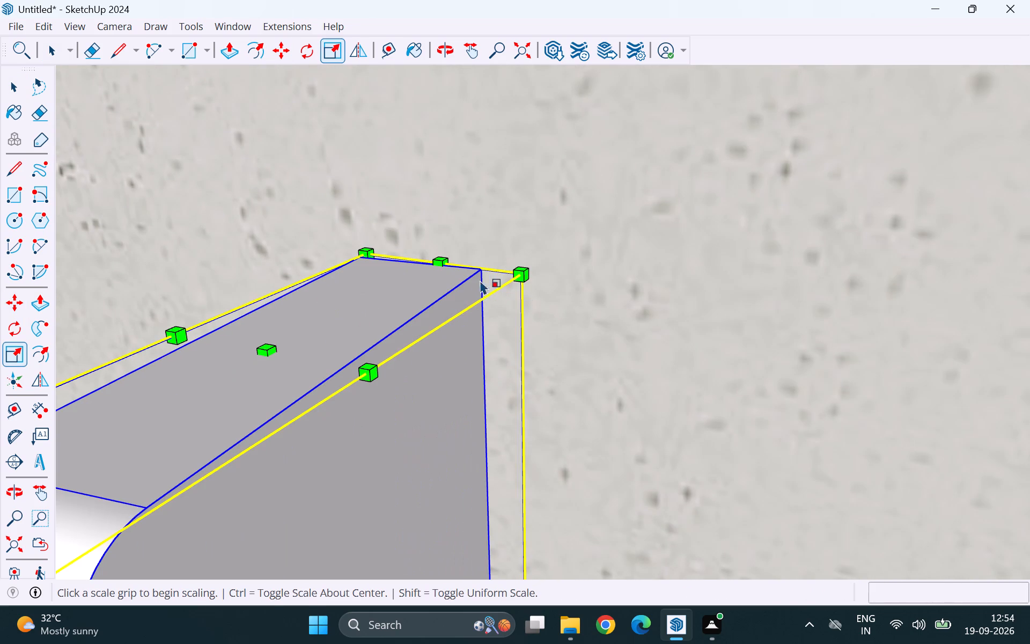
drag(369, 250, 339, 166)
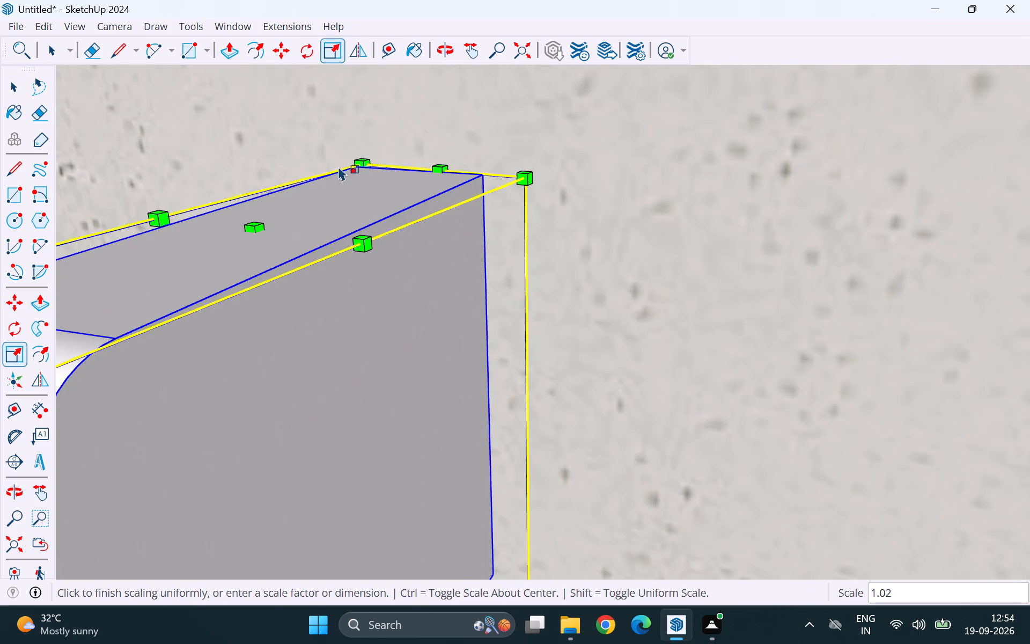
scroll(421, 217, down, 15)
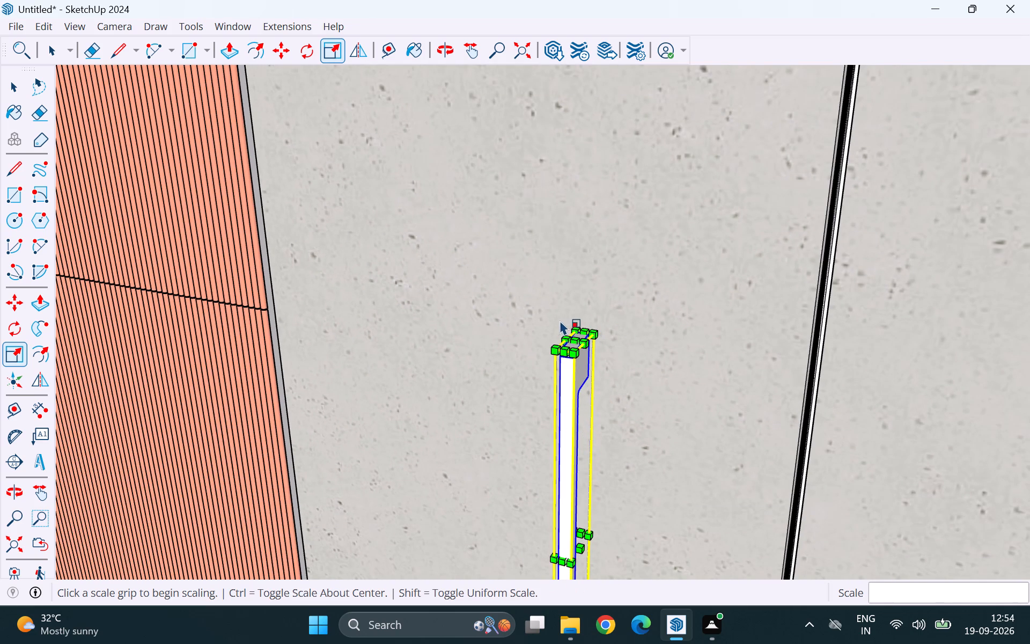
scroll(598, 320, down, 10)
middle_drag(590, 398, 730, 436)
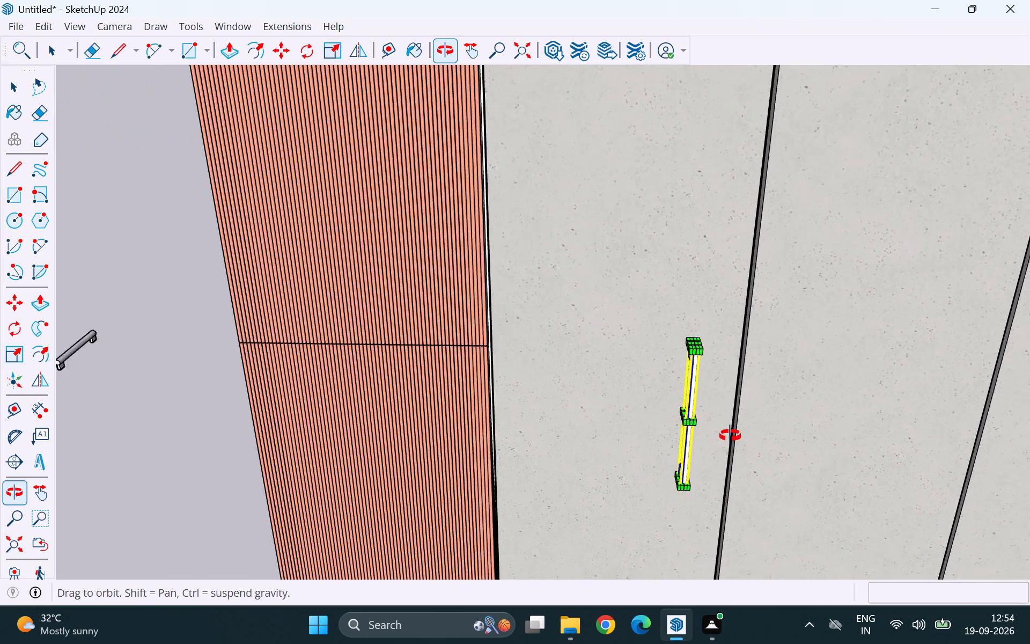
middle_drag(730, 436, 732, 436)
scroll(691, 364, up, 10)
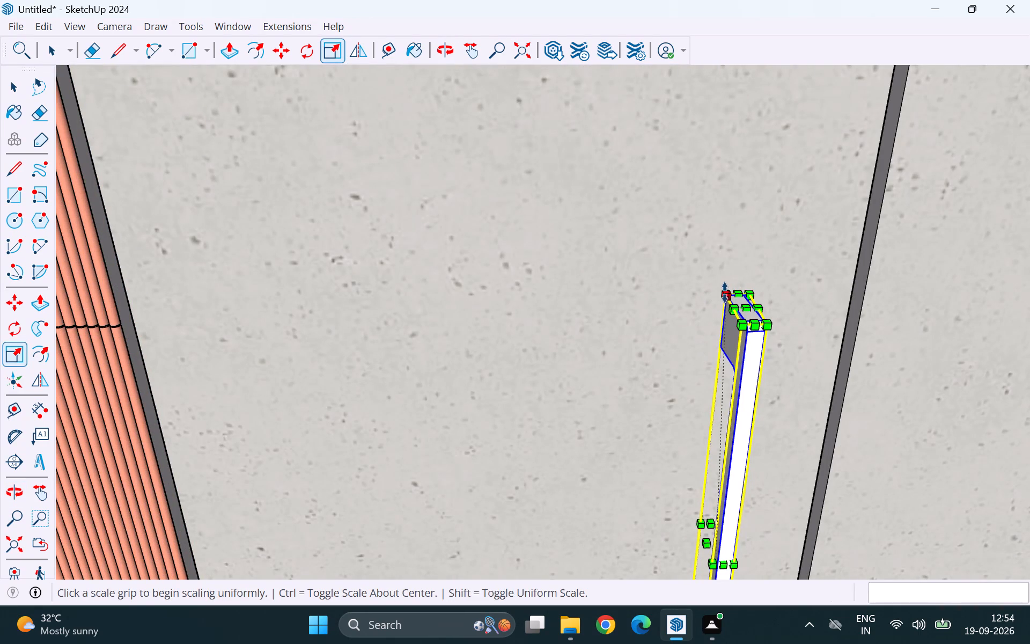
drag(725, 293, 571, 86)
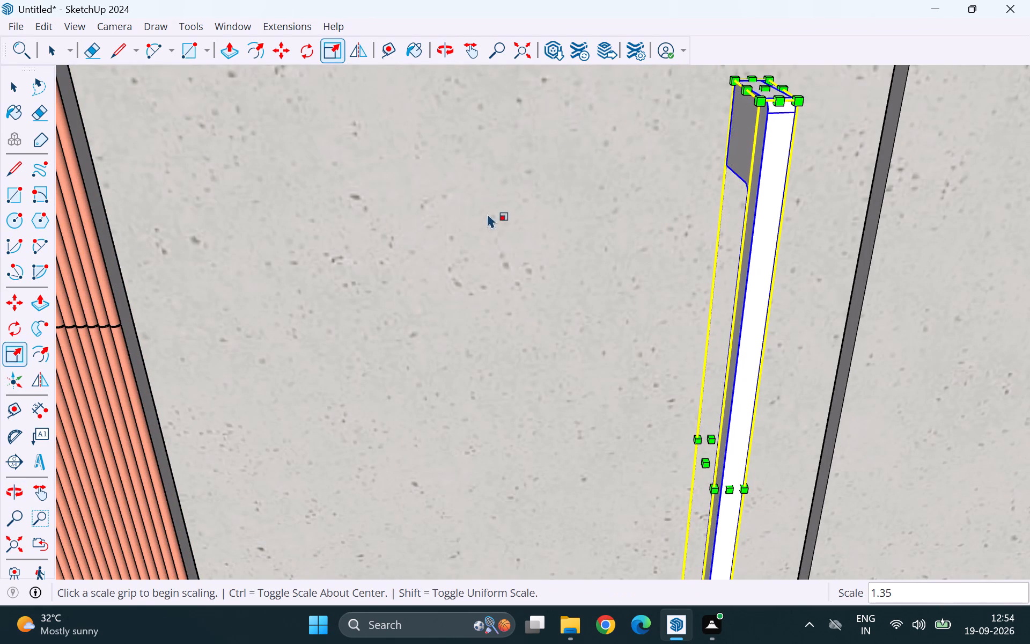
Scale the bar handle up uniformly twice more from its upper back corner so it becomes longer and thicker.
scroll(489, 222, down, 20)
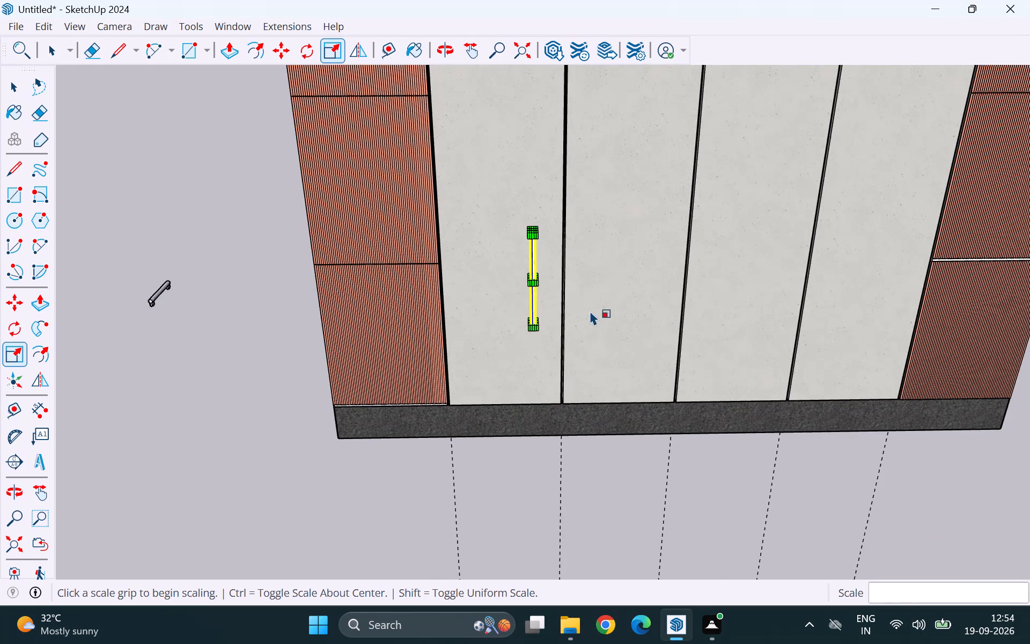
scroll(588, 318, down, 3)
scroll(538, 310, down, 3)
scroll(538, 261, up, 12)
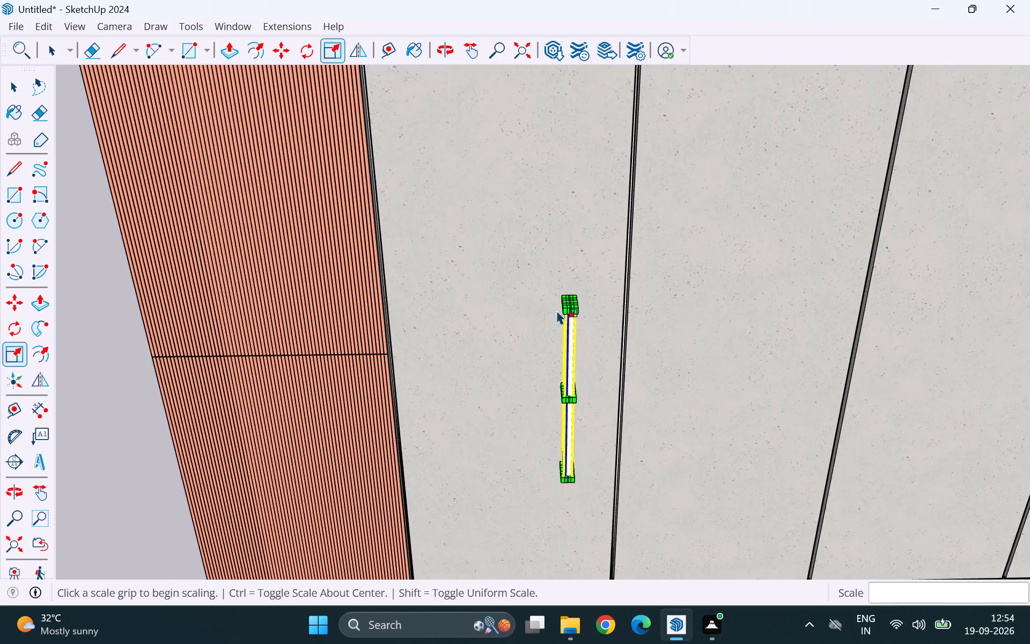
scroll(562, 316, up, 20)
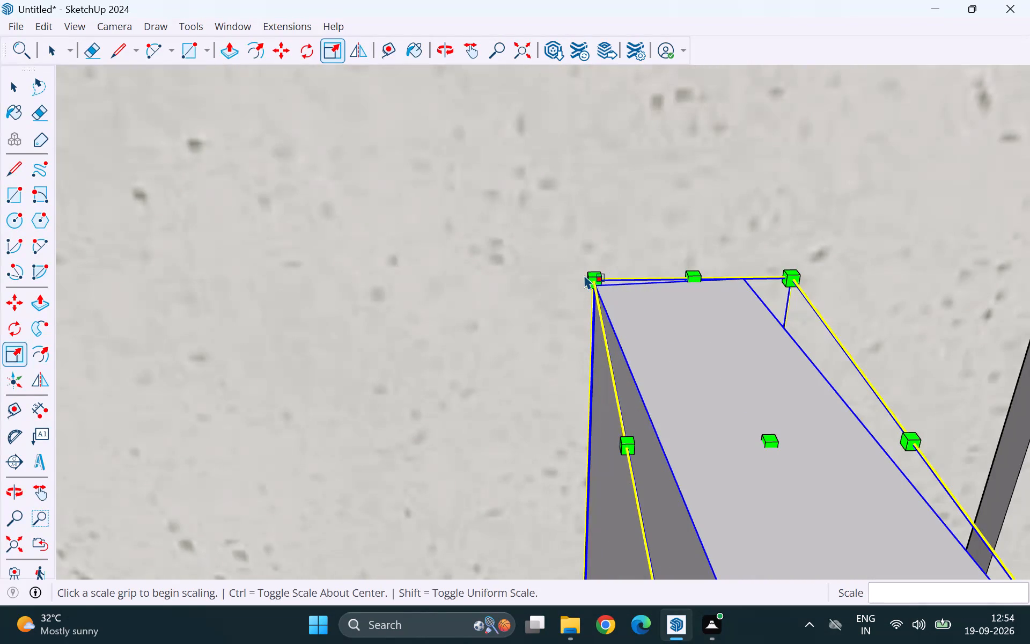
drag(589, 274, 579, 180)
scroll(592, 319, down, 11)
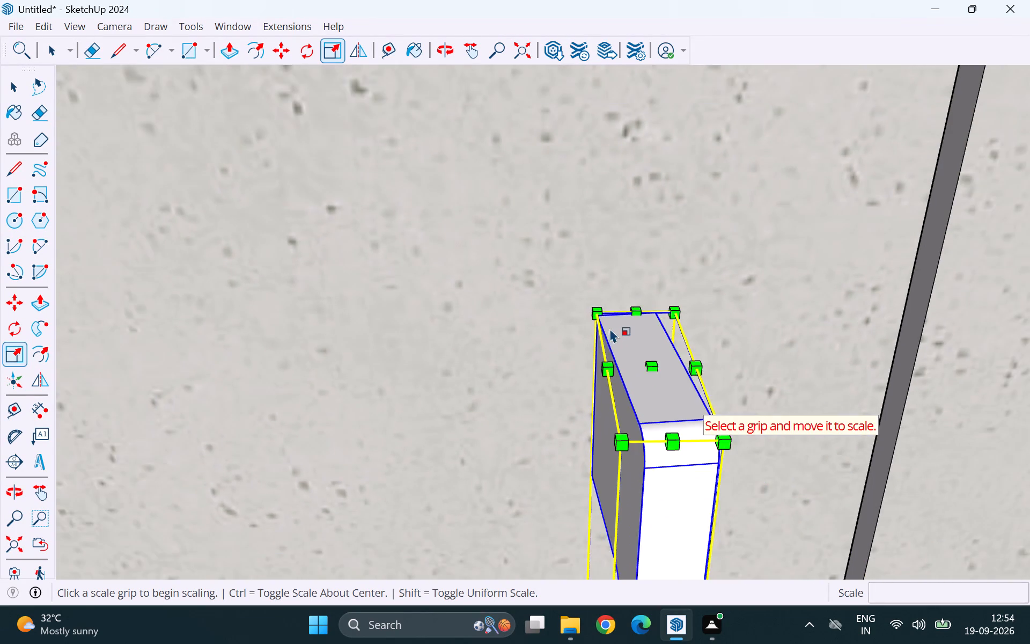
scroll(610, 328, down, 3)
drag(603, 315, 559, 115)
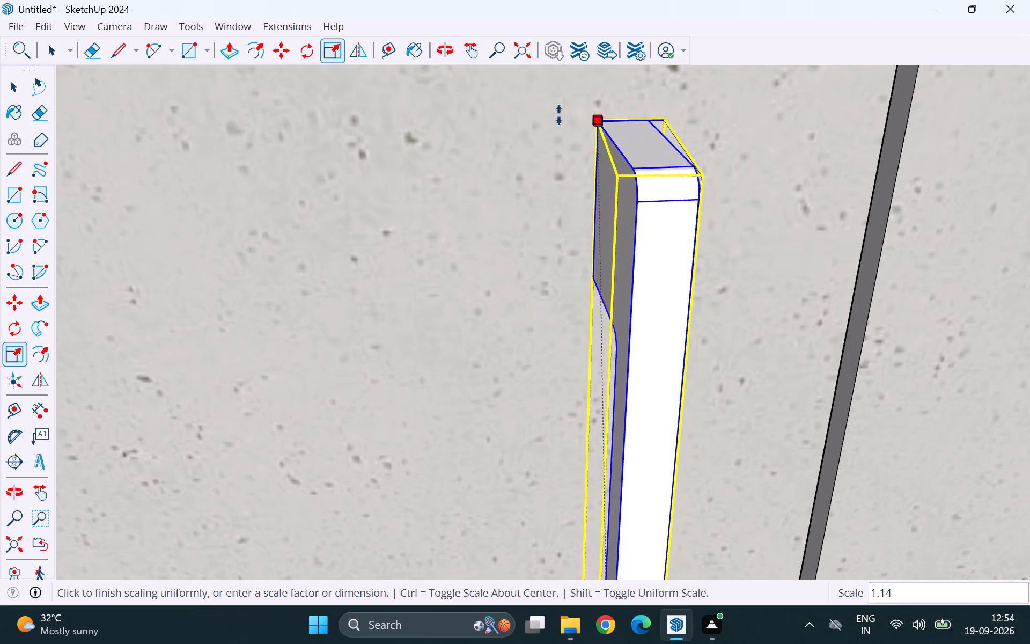
drag(559, 115, 559, 74)
Scale the bar handle up uniformly by about 1.20 from its other upper back corner.
scroll(499, 222, down, 16)
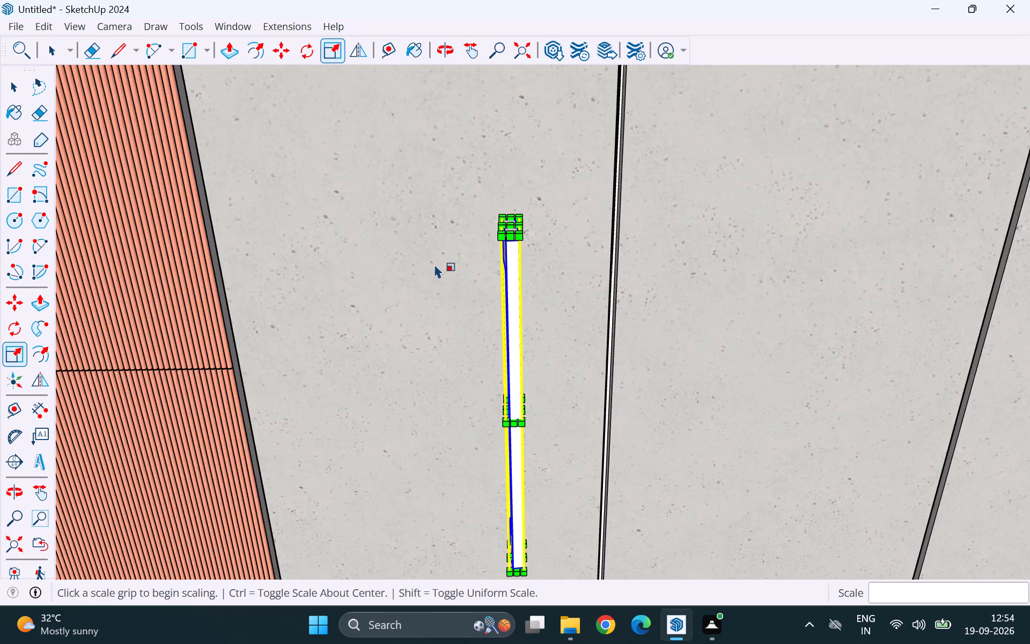
scroll(435, 264, down, 3)
scroll(533, 281, down, 18)
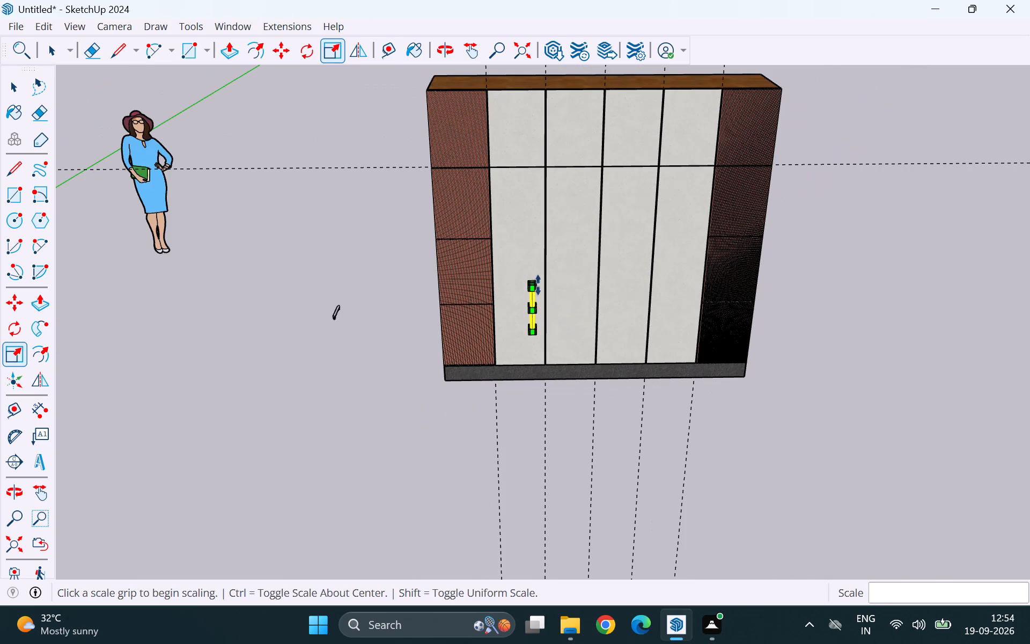
scroll(534, 275, up, 10)
scroll(540, 276, up, 18)
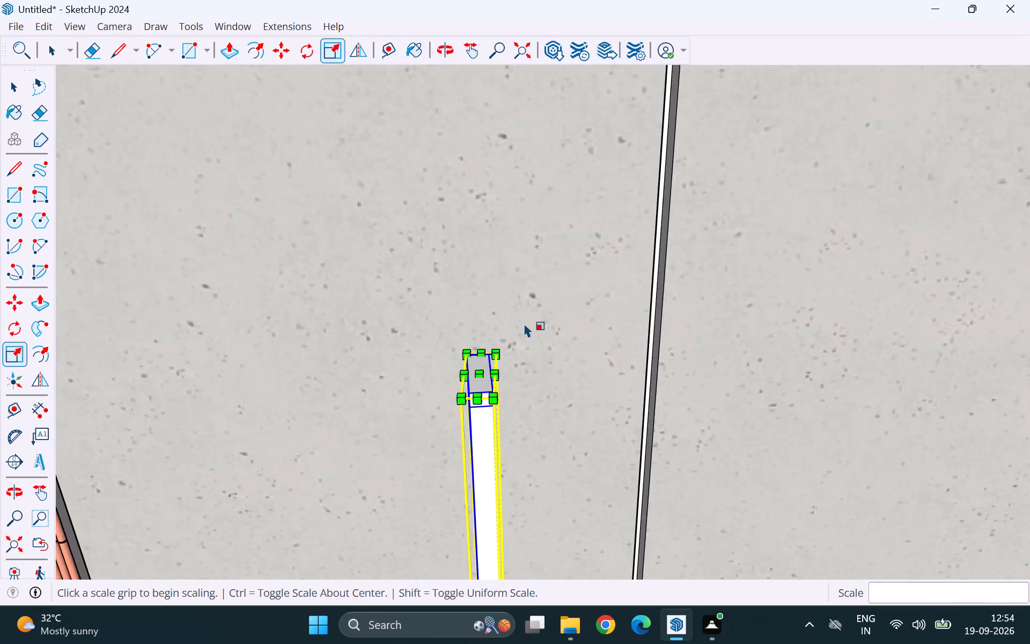
scroll(524, 323, up, 4)
drag(469, 379, 480, 352)
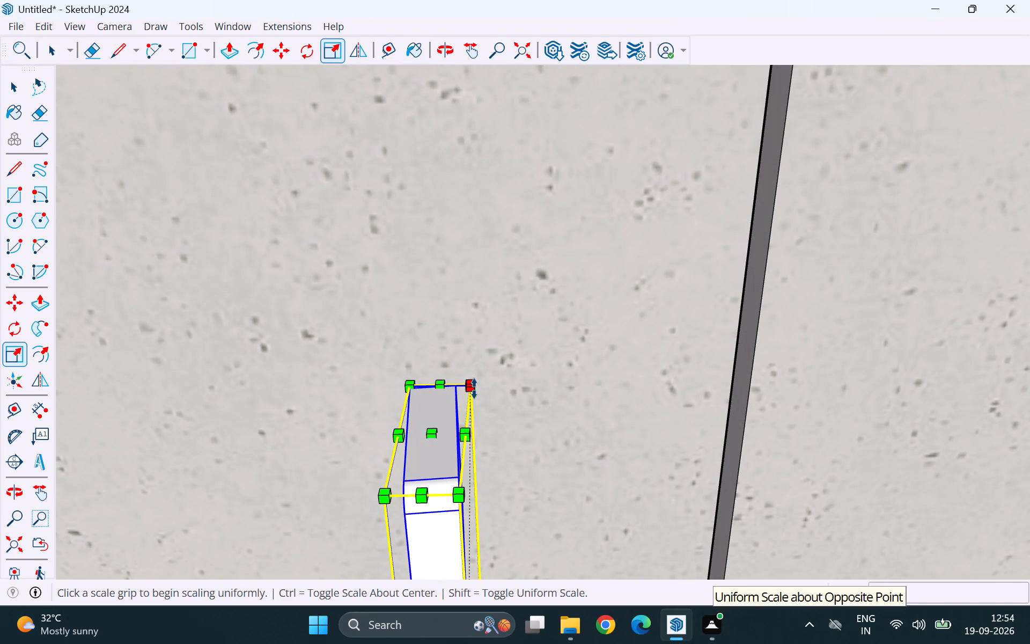
drag(474, 389, 604, 74)
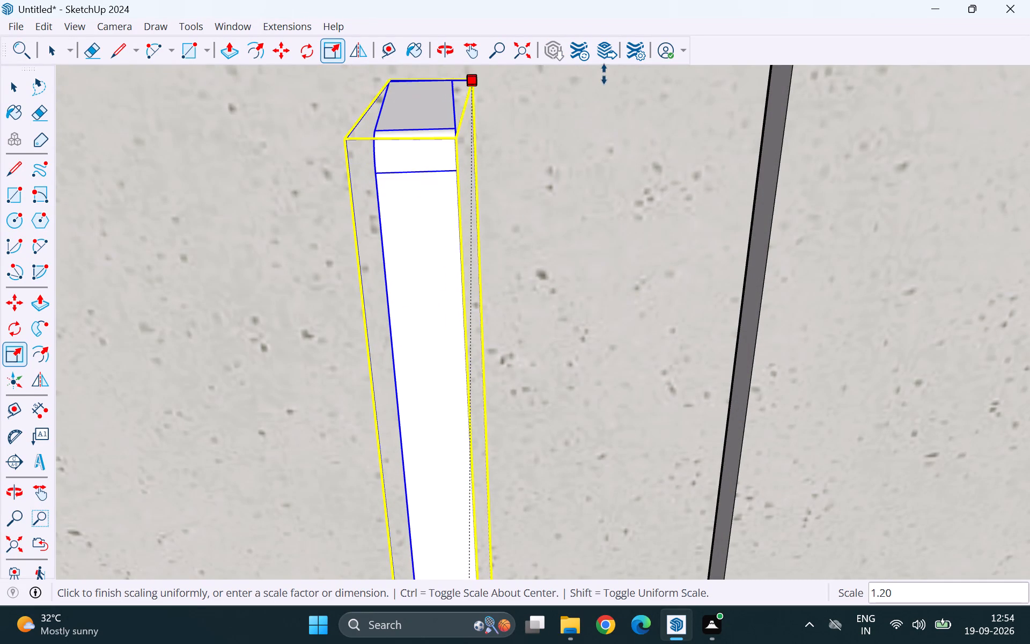
drag(604, 74, 606, 72)
Enlarge the bar handle uniformly by about 1.23 from its upper corner nearest the shutter face.
scroll(426, 270, down, 13)
scroll(578, 231, down, 16)
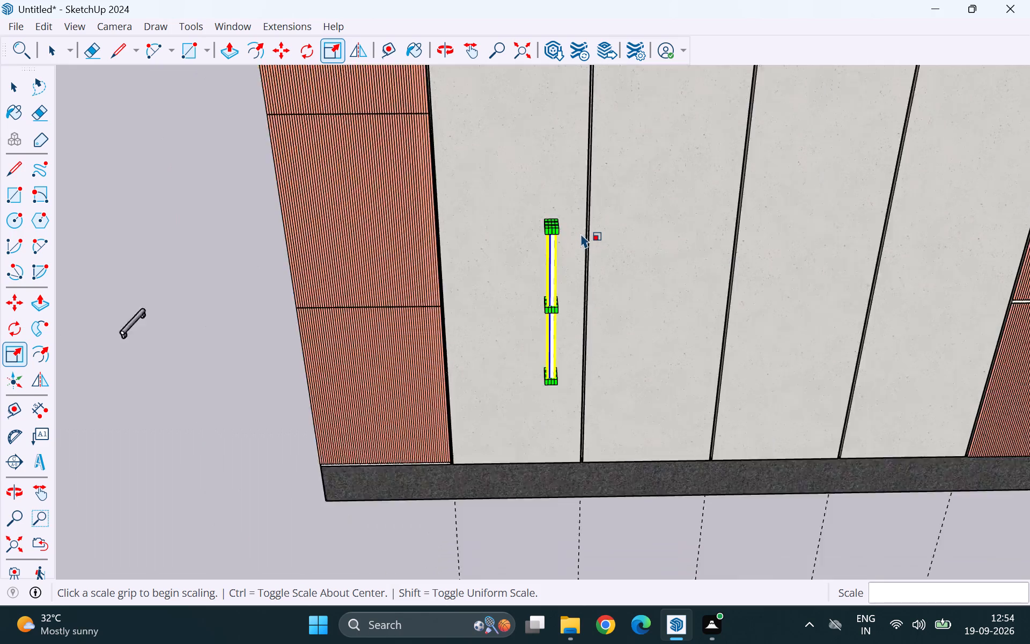
scroll(581, 233, down, 10)
scroll(525, 302, up, 1)
middle_drag(525, 302, 734, 339)
scroll(689, 334, down, 6)
scroll(643, 243, up, 12)
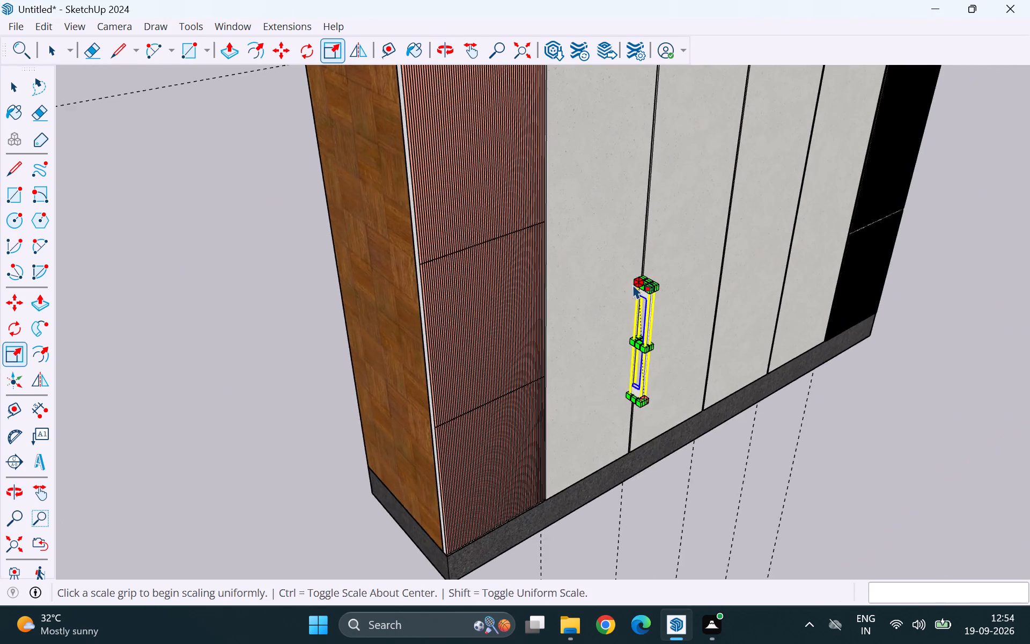
scroll(633, 284, up, 16)
drag(670, 310, 592, 96)
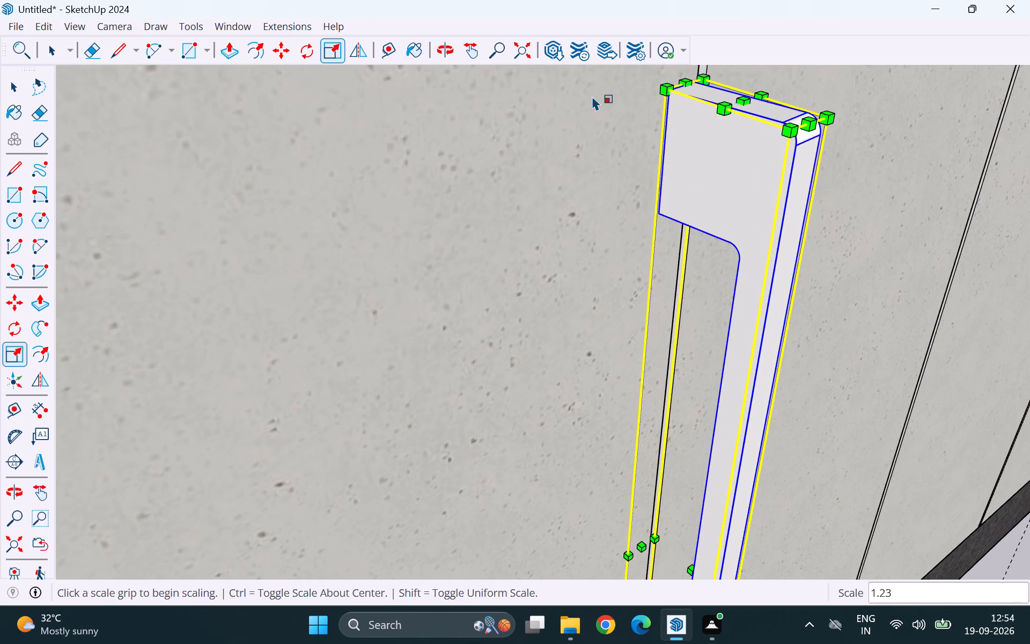
Scale the bar handle up uniformly once more by about 1.23 and finish scaling.
scroll(602, 128, down, 16)
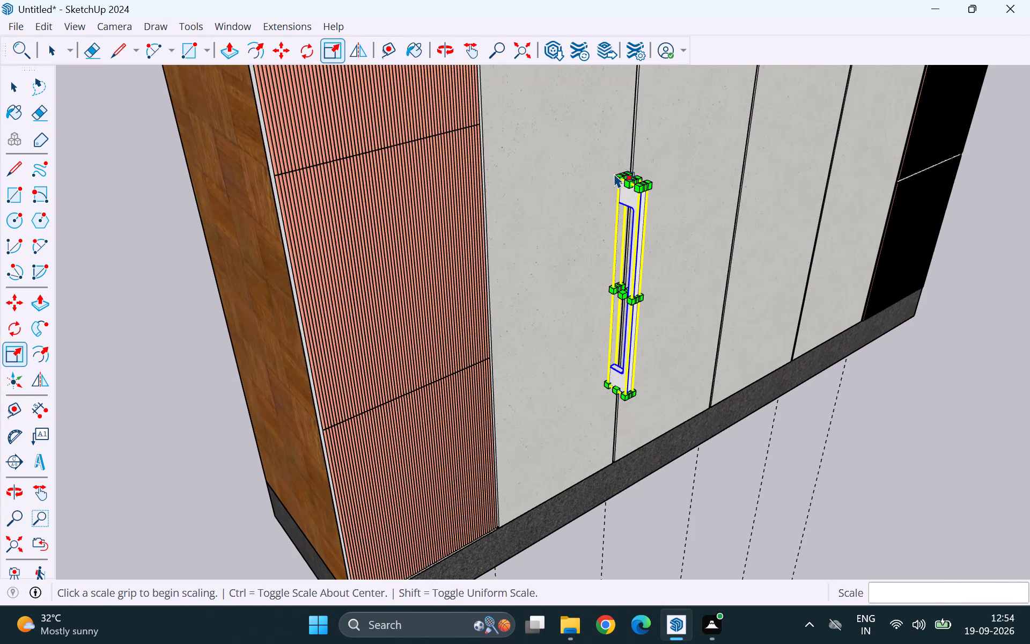
scroll(615, 175, up, 5)
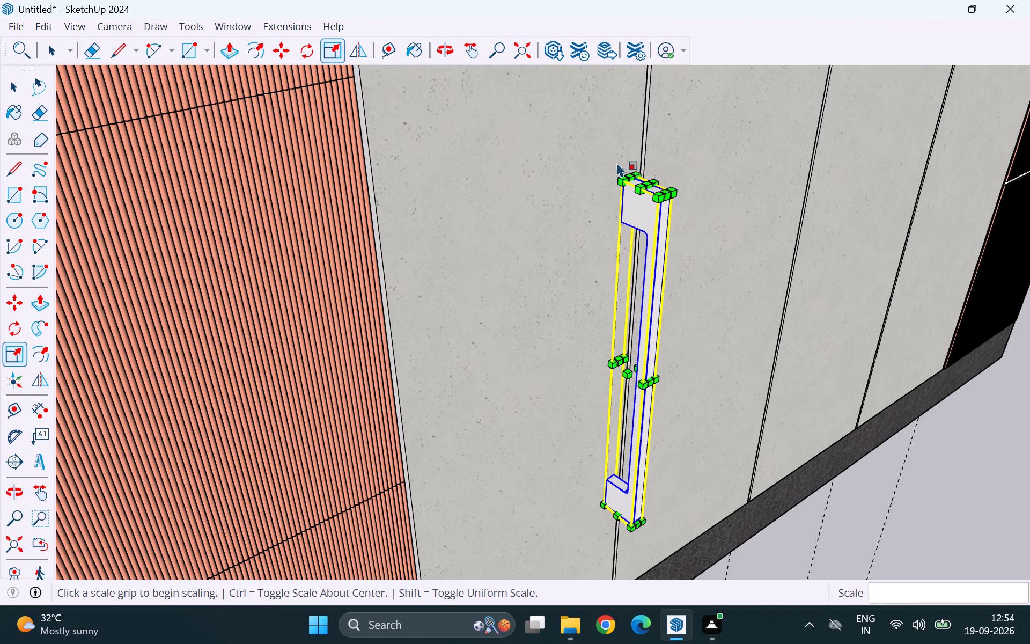
drag(621, 176, 592, 77)
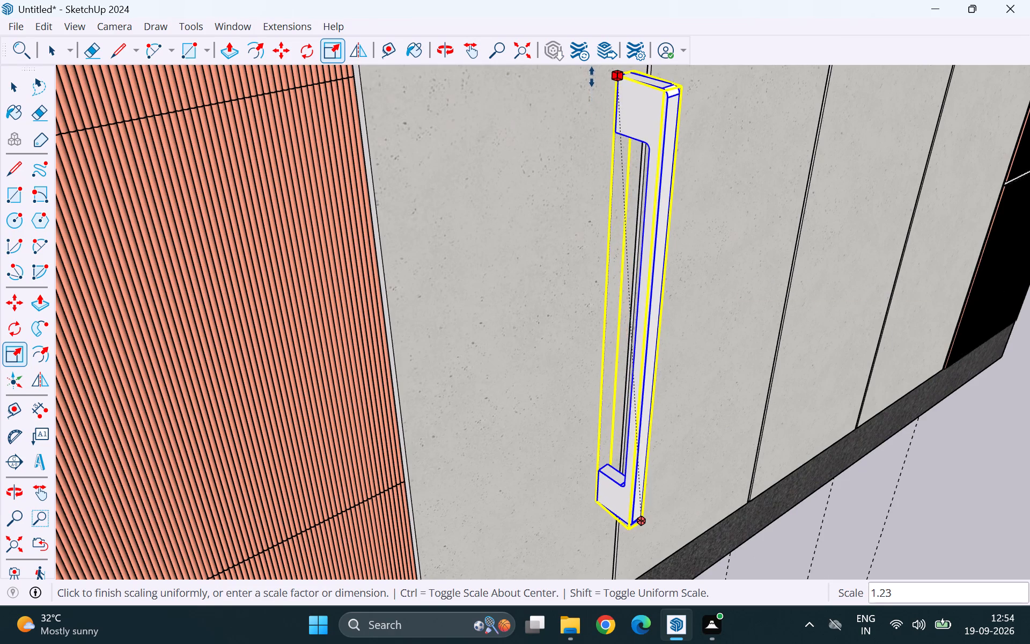
drag(592, 77, 591, 75)
scroll(464, 257, down, 18)
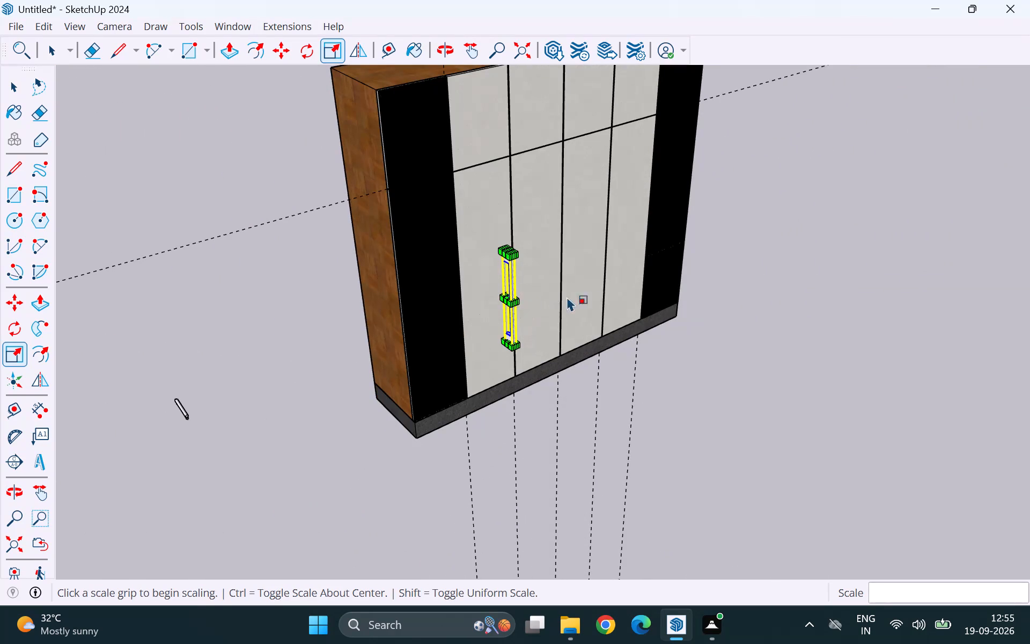
key(space)
Move the enlarged bar handle about 3 3/8" along the red axis towards the joint between the first and second light shutters.
middle_drag(716, 390, 577, 261)
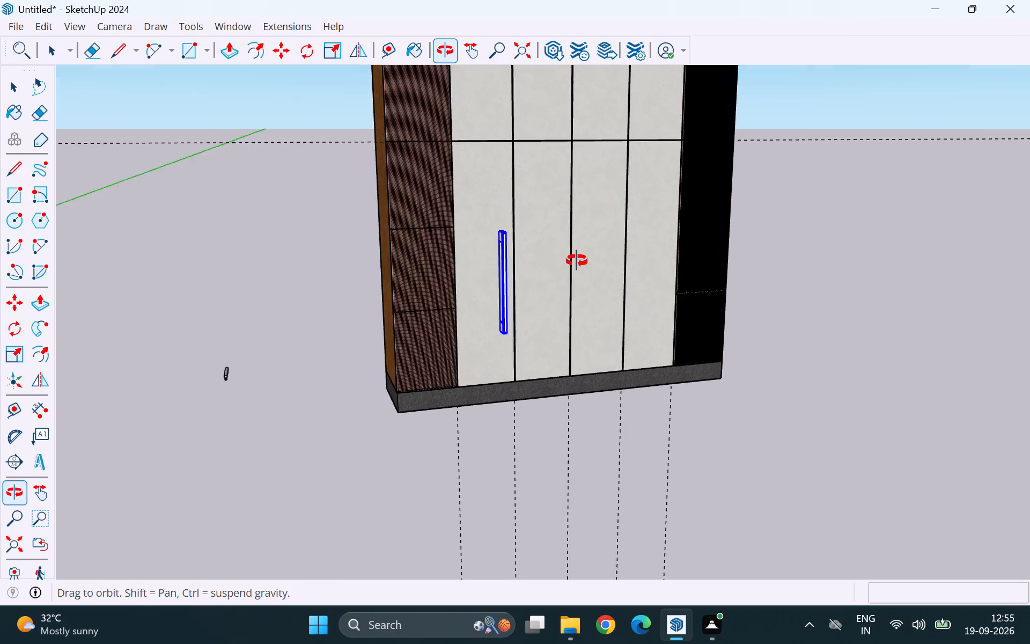
middle_drag(577, 261, 467, 246)
scroll(504, 275, up, 5)
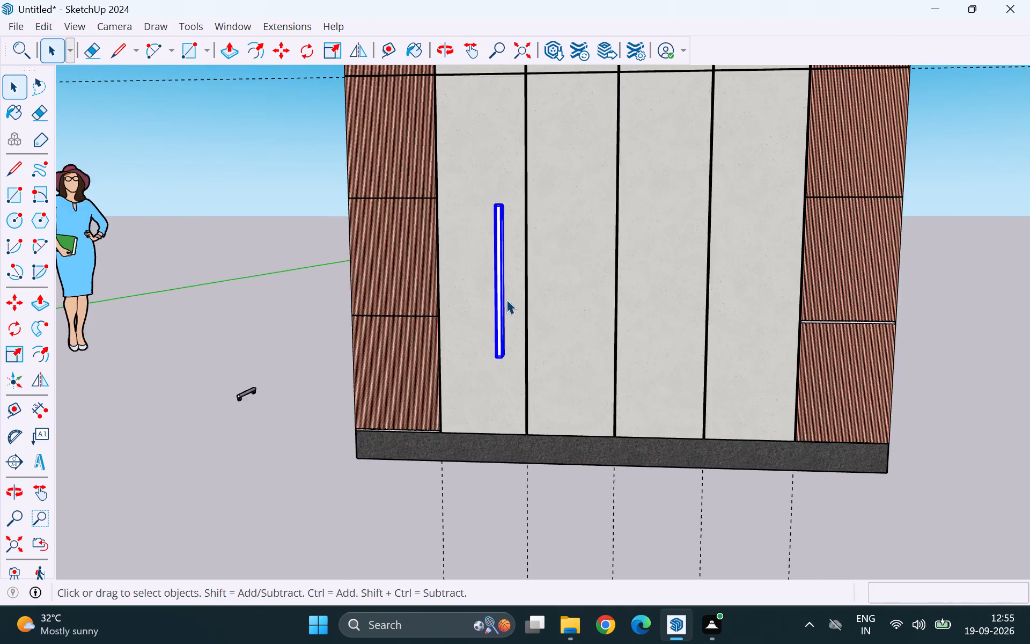
scroll(503, 349, up, 5)
scroll(513, 393, up, 4)
key(m)
middle_drag(539, 389, 521, 389)
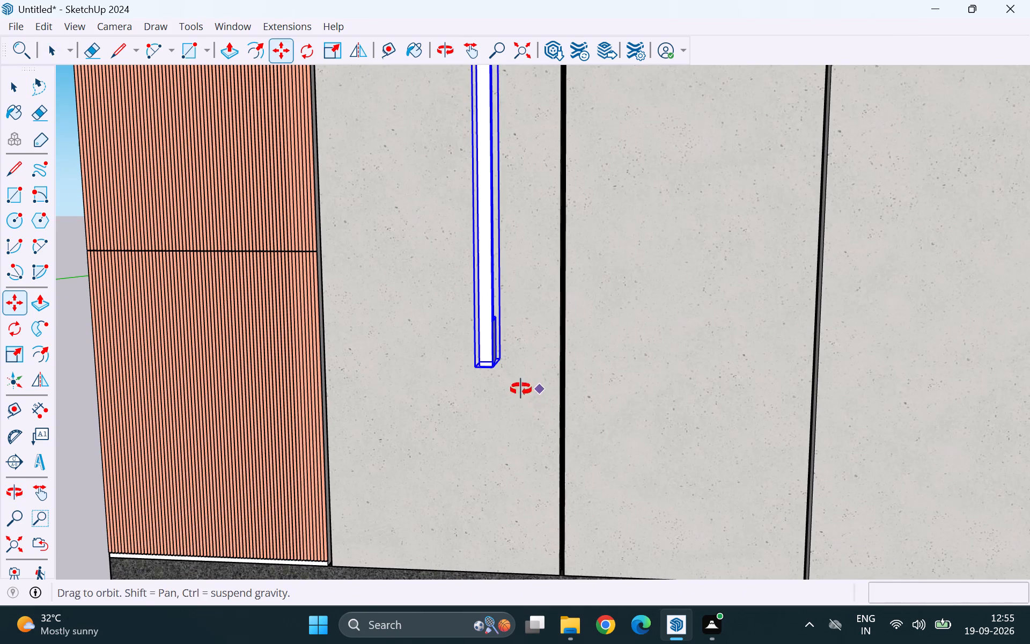
middle_drag(521, 389, 467, 386)
scroll(469, 379, up, 4)
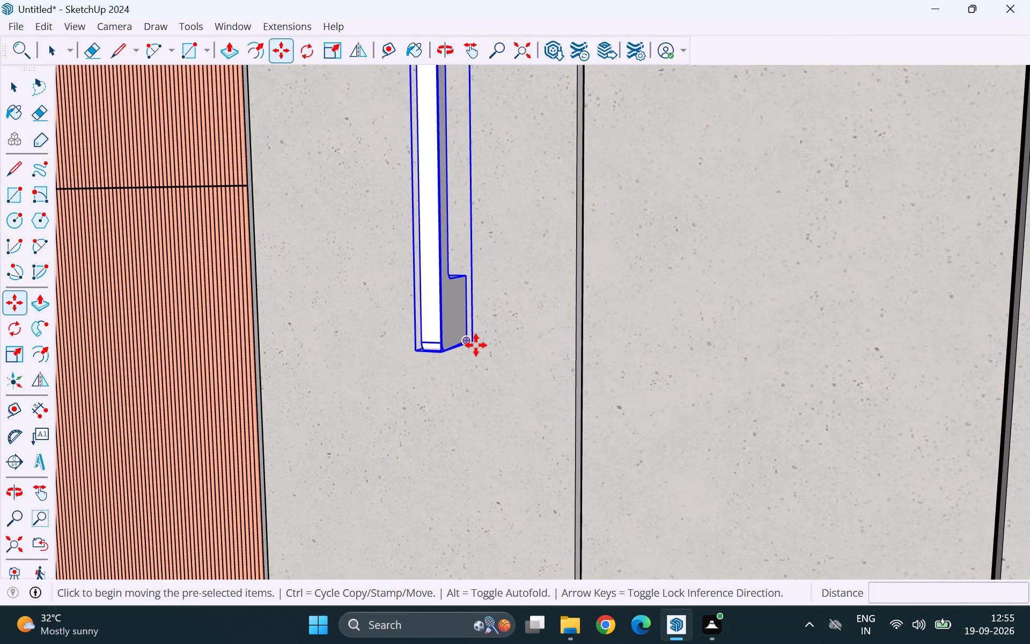
scroll(477, 343, up, 6)
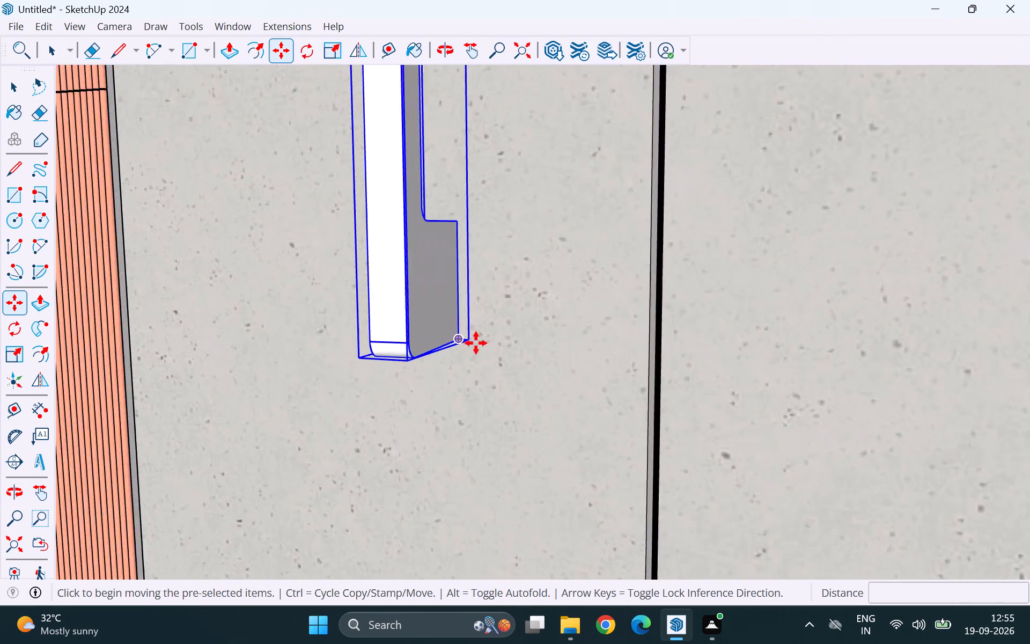
scroll(476, 343, up, 3)
click(444, 334)
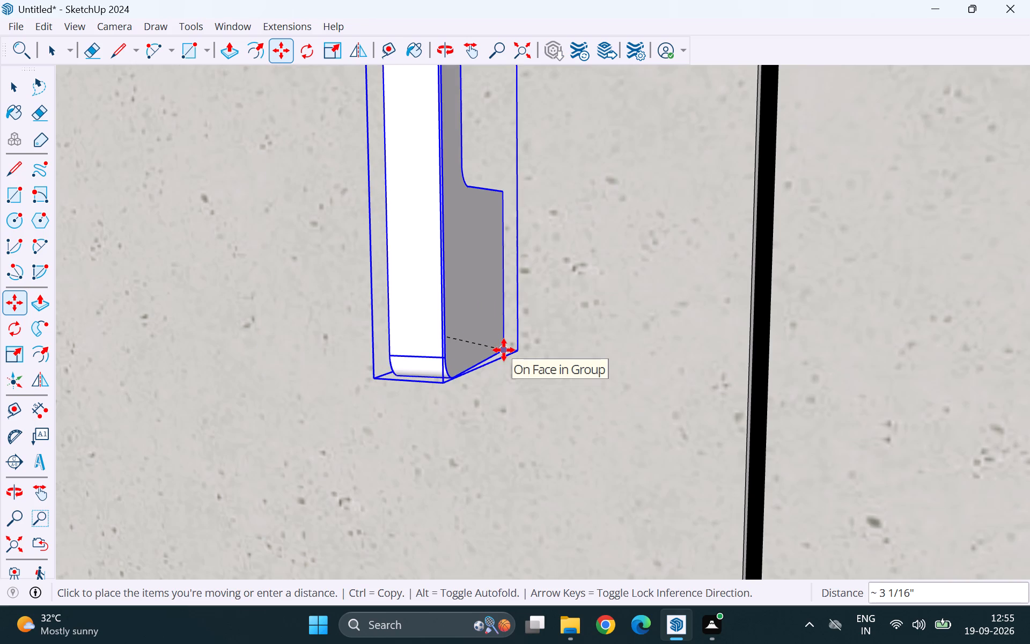
key(Right)
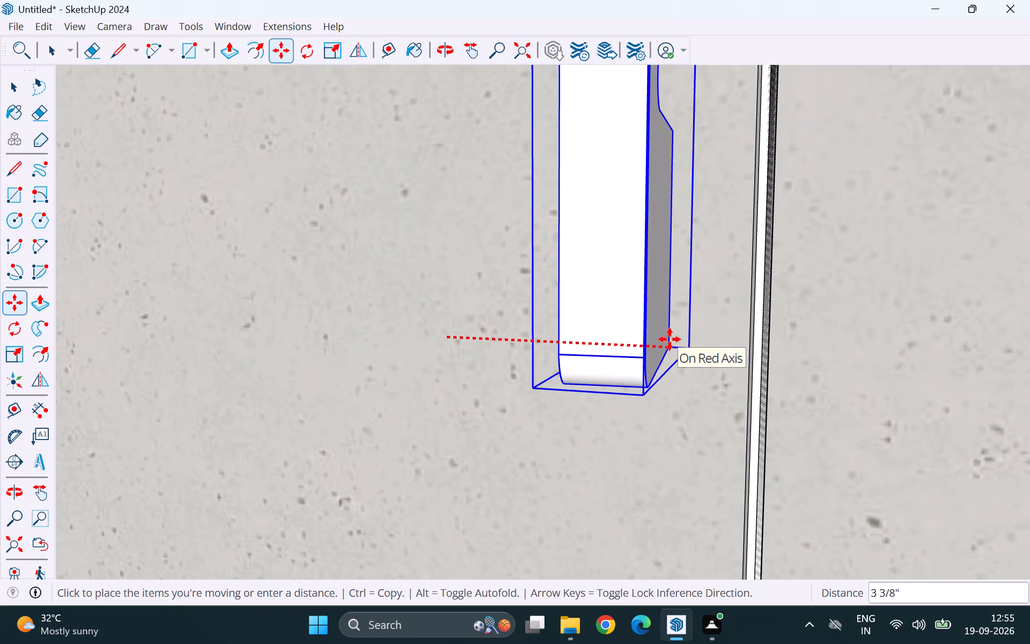
click(669, 339)
Copy the bar handle about 2 3/4" along the red axis onto the second light shutter, across the joint from the original.
scroll(464, 373, down, 20)
scroll(464, 373, down, 5)
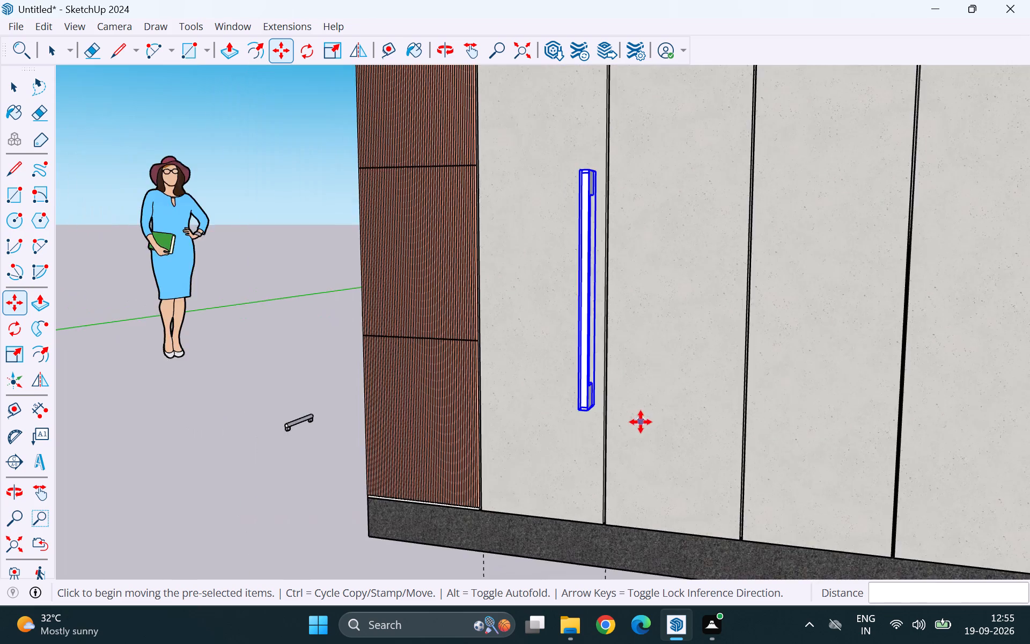
scroll(641, 422, down, 12)
middle_drag(579, 464, 629, 485)
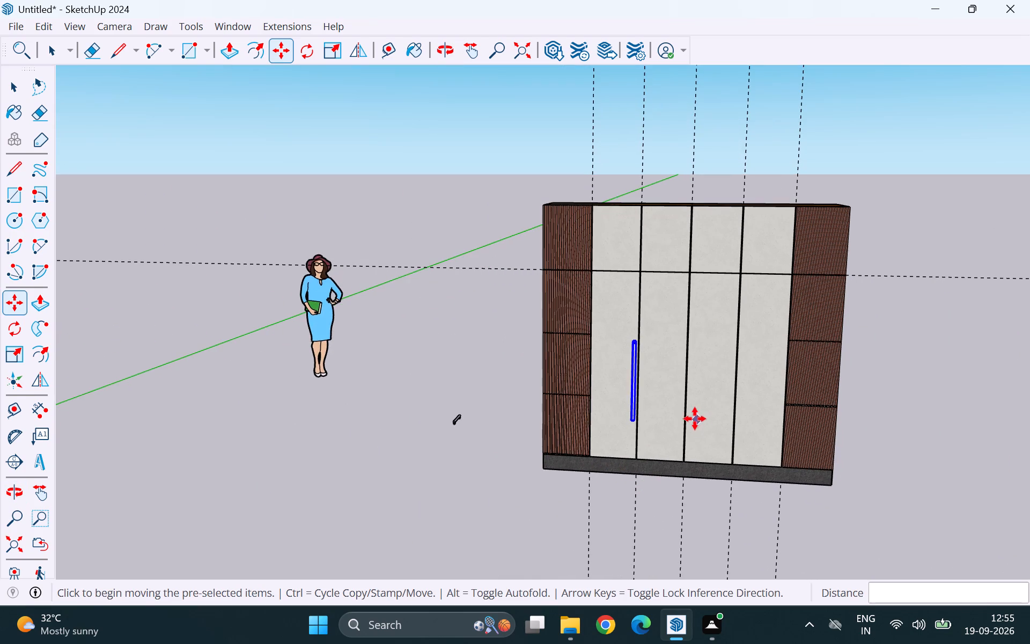
scroll(695, 419, up, 5)
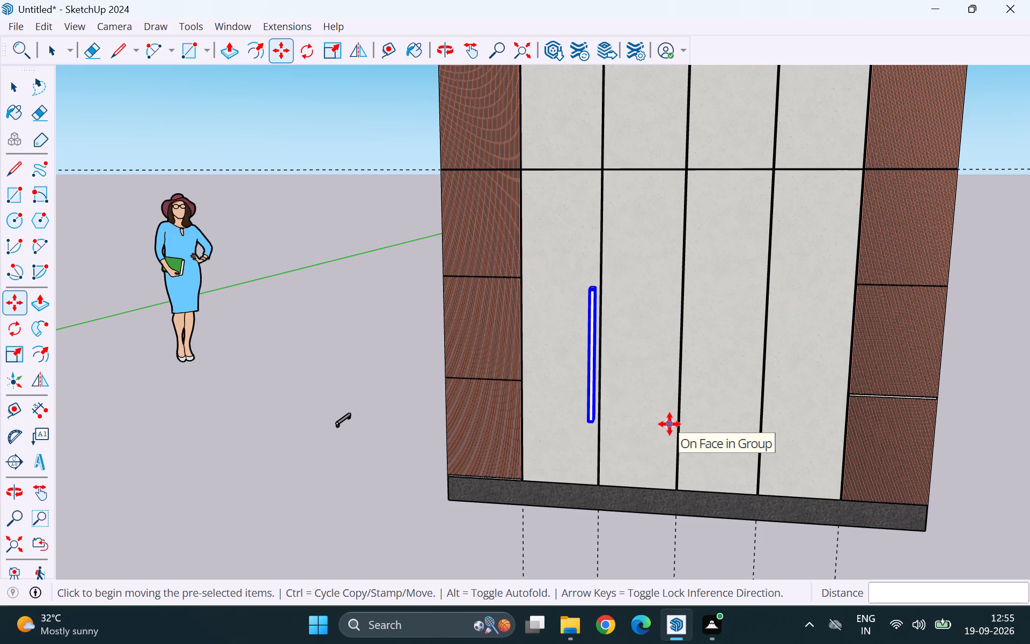
middle_drag(565, 433, 598, 433)
scroll(611, 419, up, 11)
key(m)
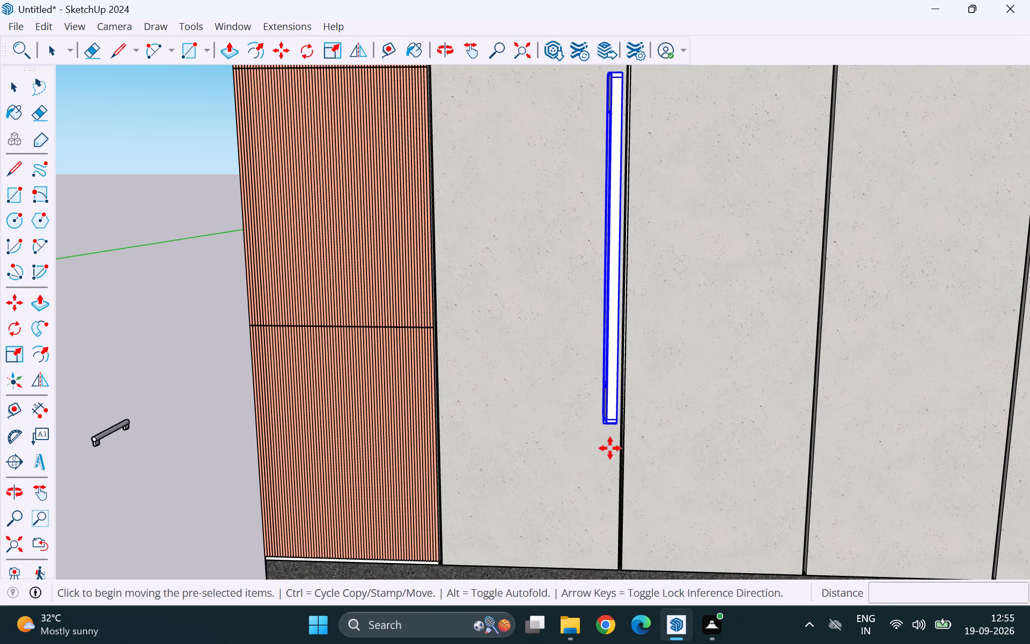
scroll(655, 429, up, 11)
scroll(541, 414, up, 1)
middle_drag(541, 414, 525, 415)
click(543, 379)
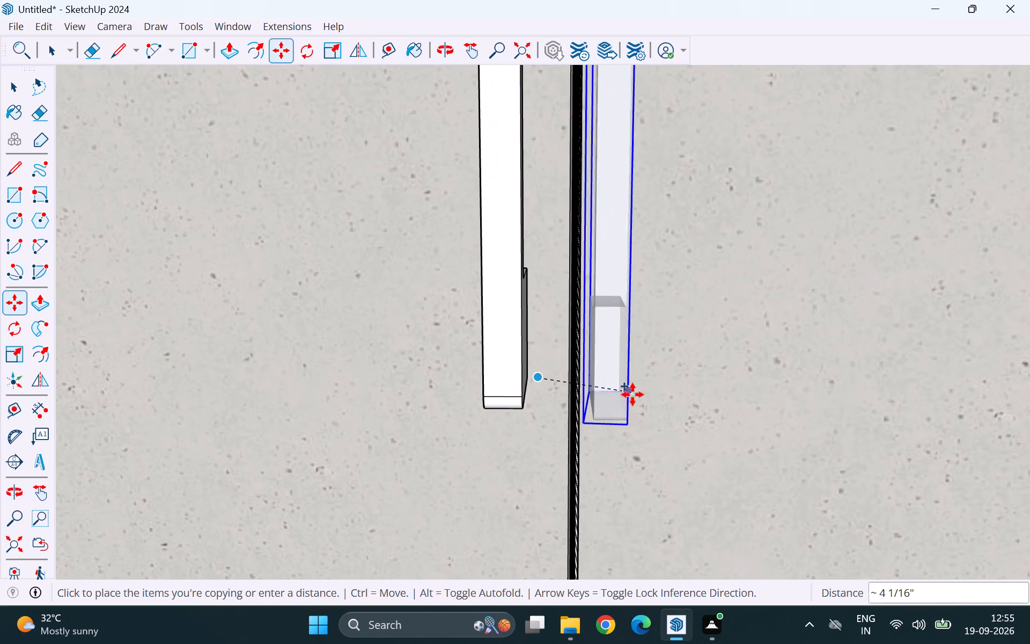
middle_drag(663, 398, 754, 398)
key(Right)
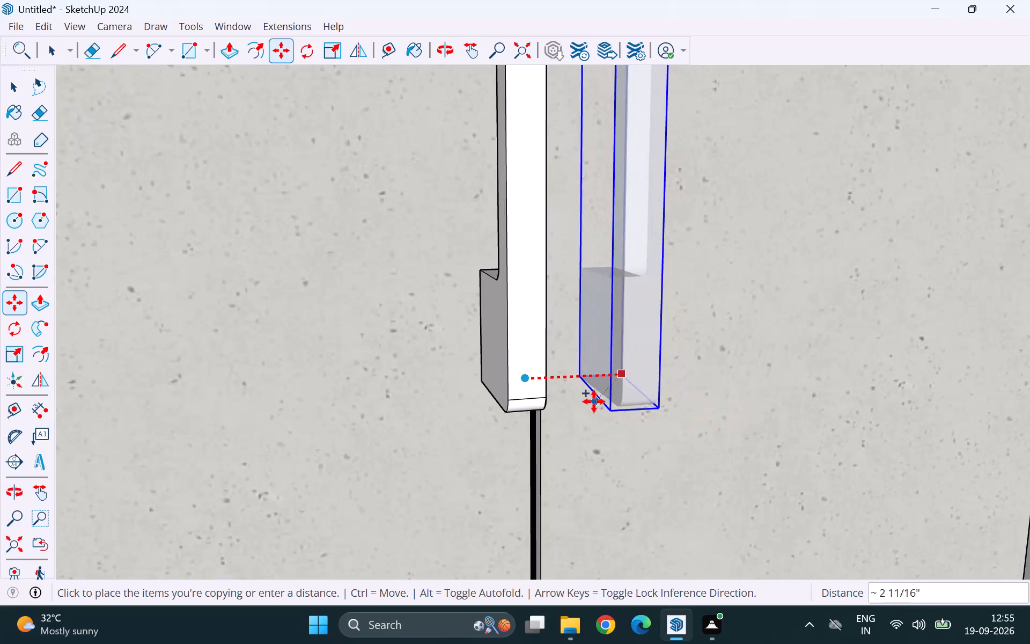
scroll(579, 401, up, 1)
middle_drag(579, 401, 578, 401)
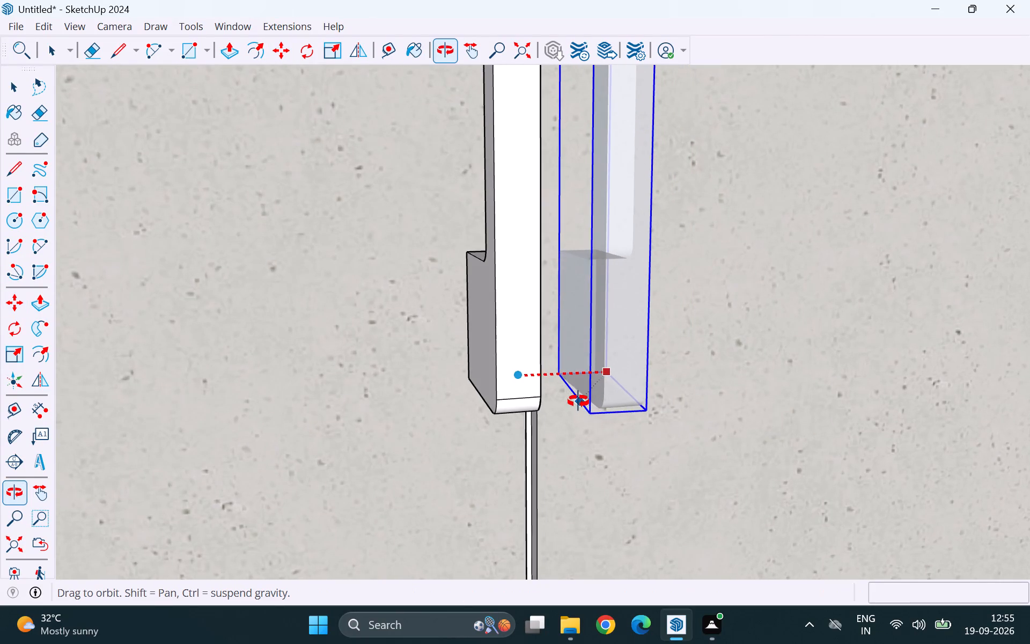
middle_drag(578, 401, 515, 407)
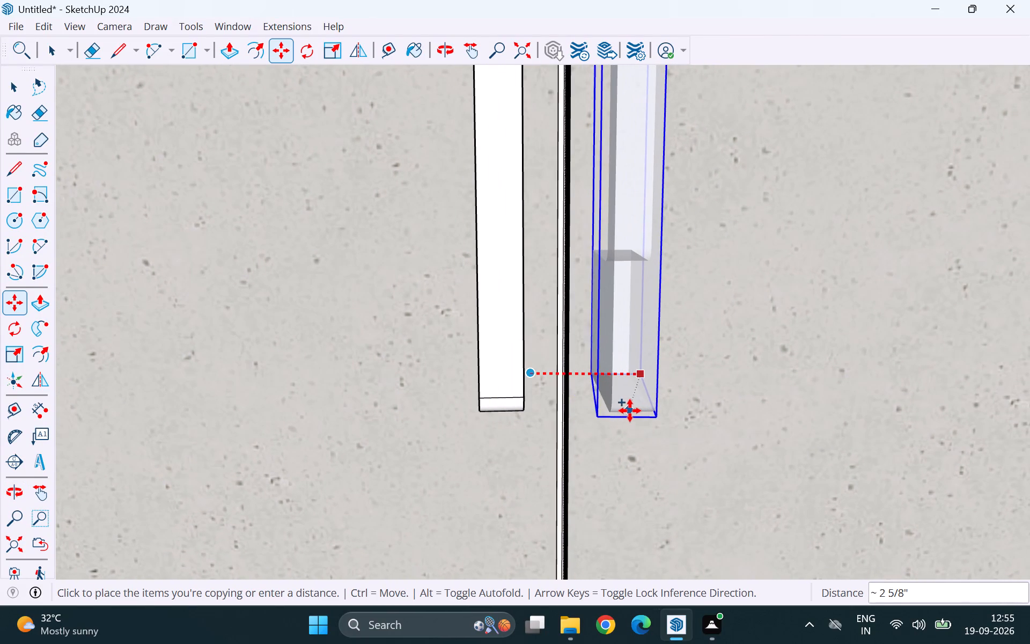
click(634, 411)
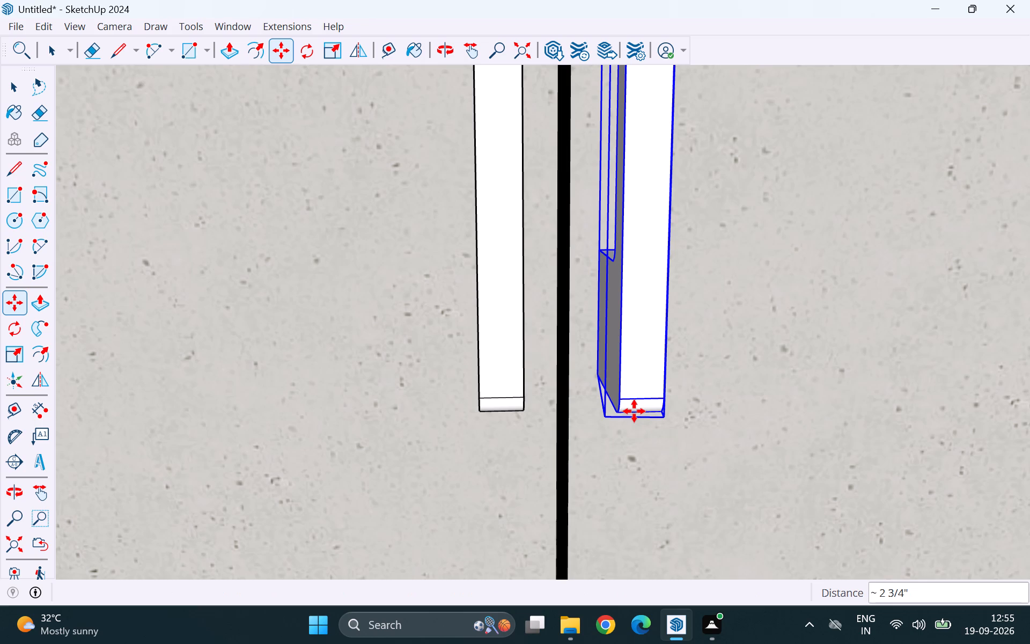
key(space)
scroll(565, 421, down, 20)
scroll(565, 421, down, 2)
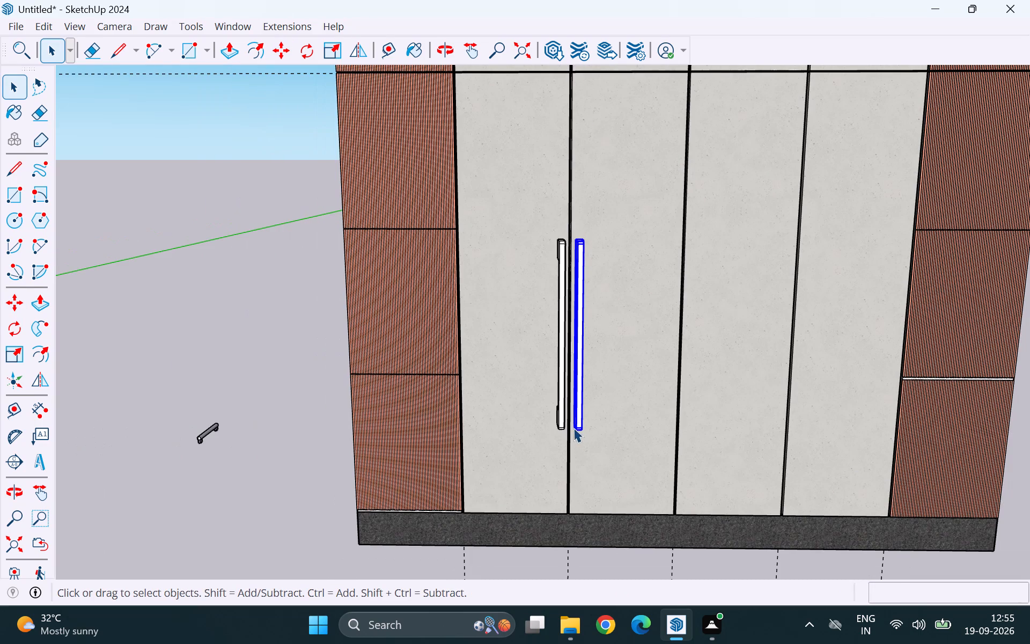
click(297, 401)
Move both bar handles together about 3" along the green axis to seat them against the light shutters' face.
middle_drag(616, 397, 428, 411)
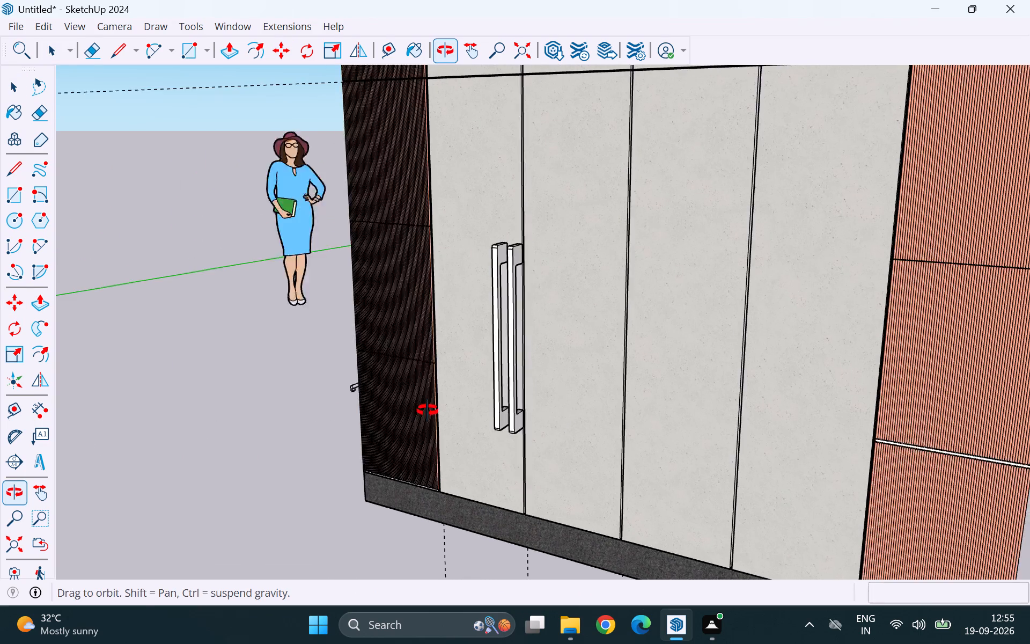
middle_drag(428, 411, 431, 411)
middle_drag(409, 418, 326, 415)
middle_drag(459, 376, 365, 379)
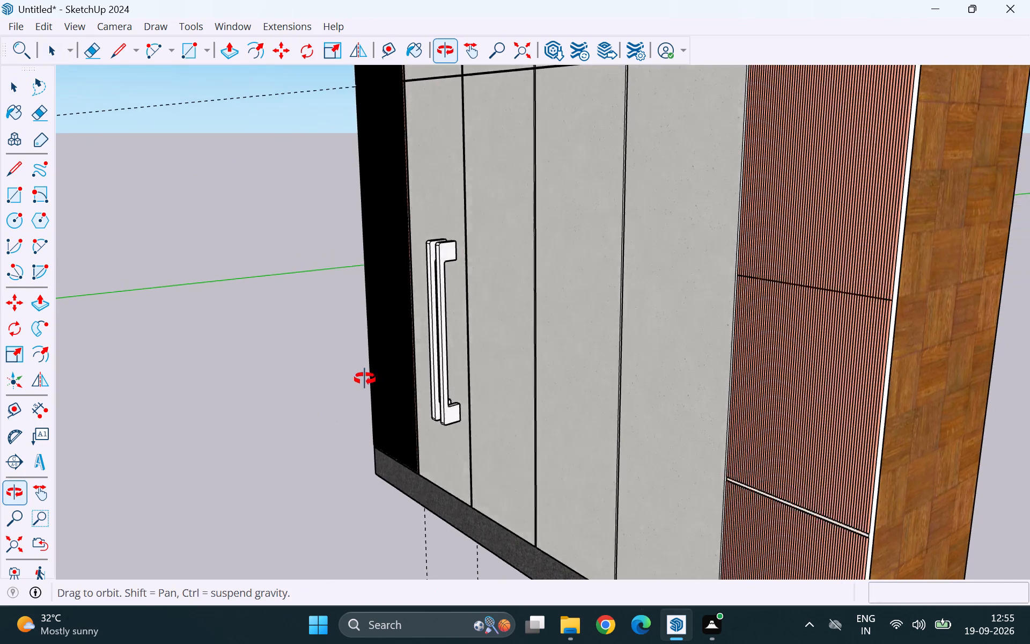
middle_drag(365, 379, 459, 480)
scroll(465, 347, up, 9)
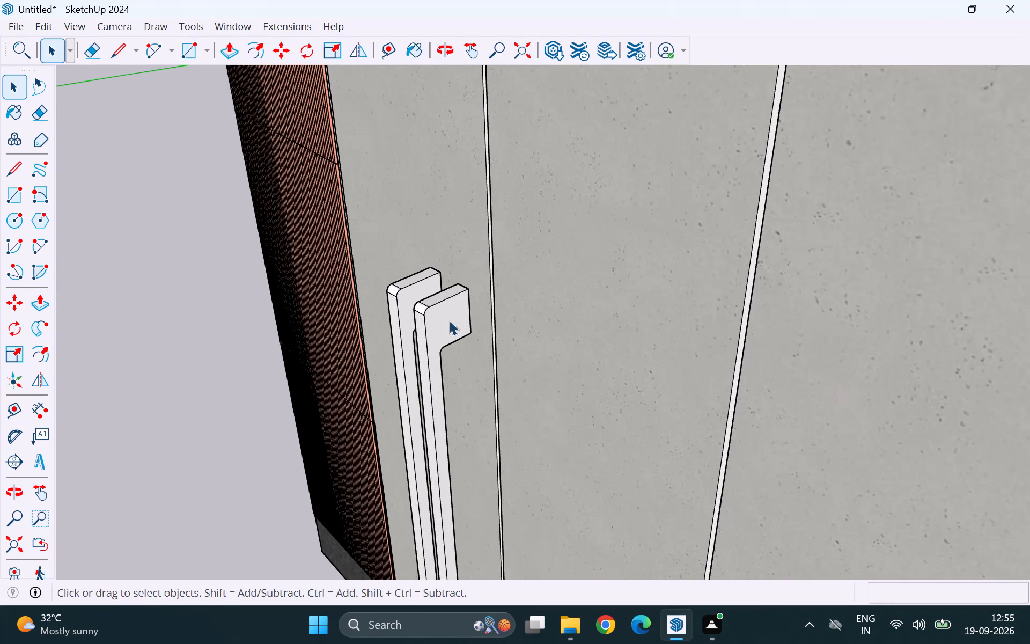
click(449, 320)
shift+click(407, 287)
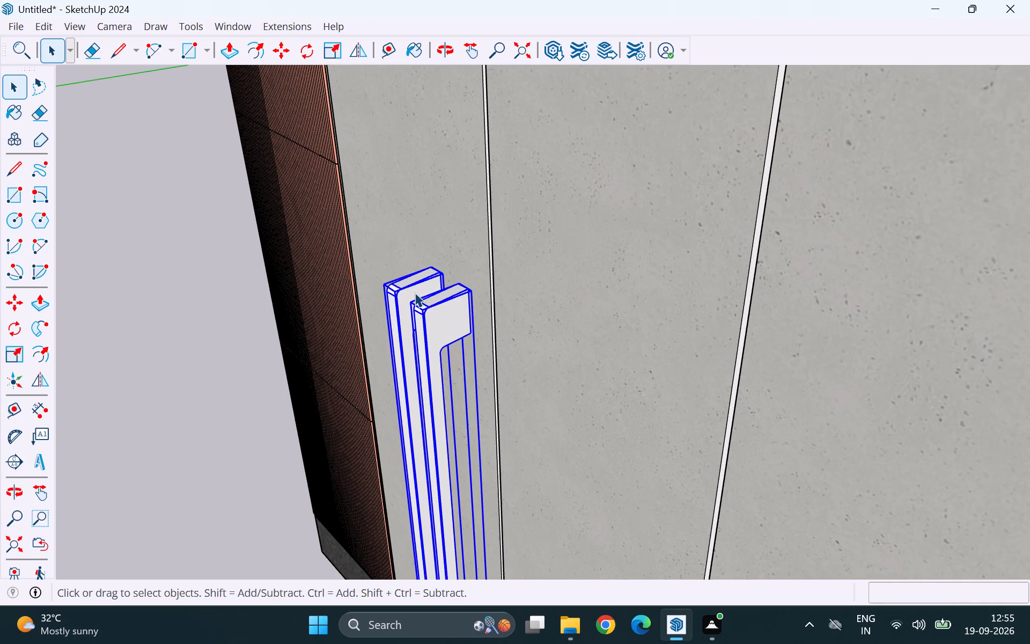
key(m)
scroll(474, 288, up, 8)
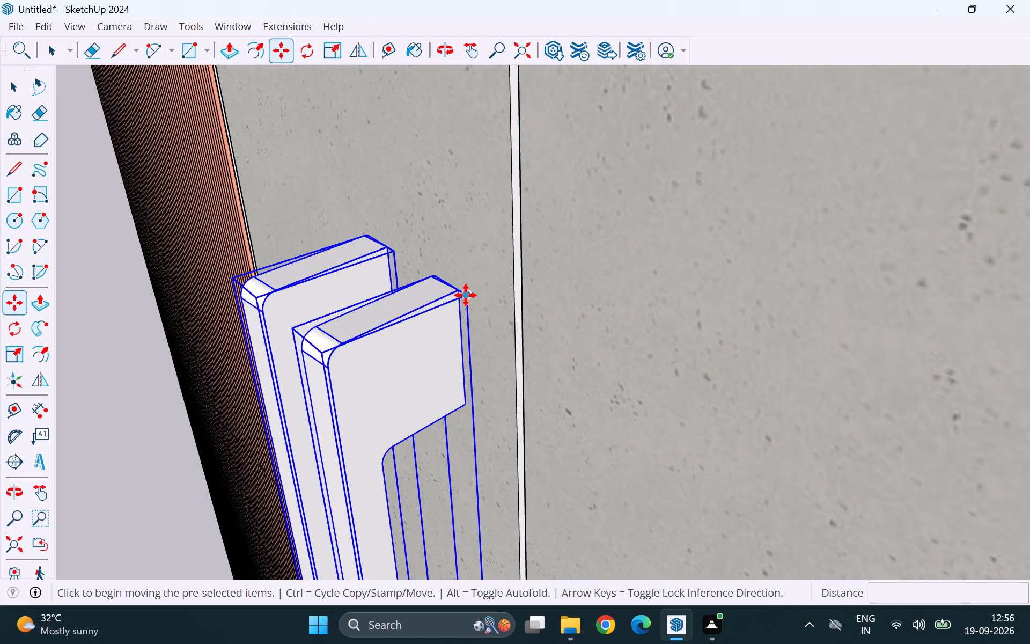
click(469, 297)
key(Left)
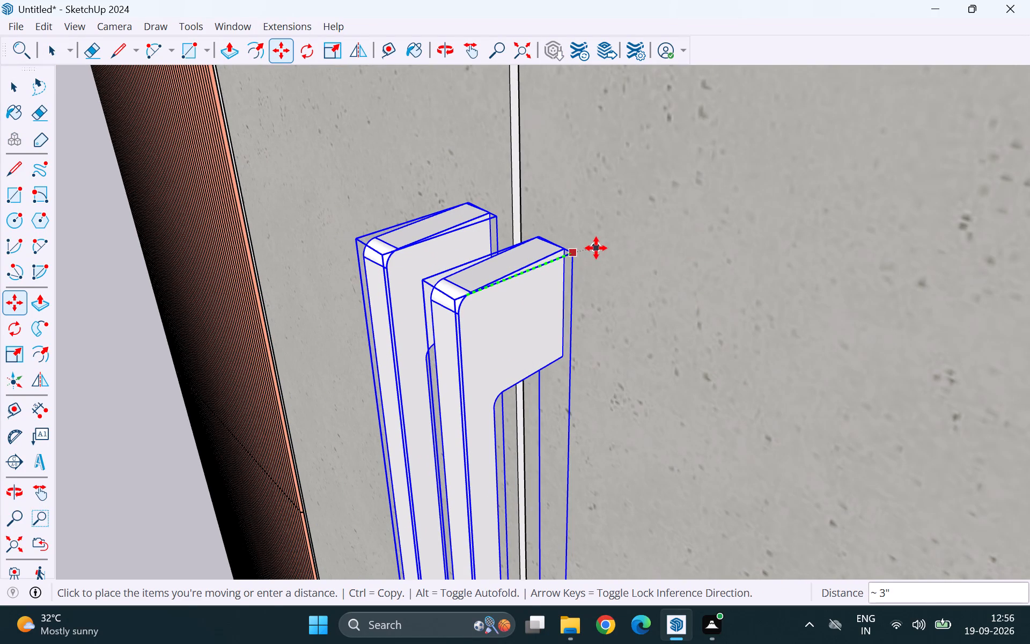
middle_drag(596, 248, 453, 279)
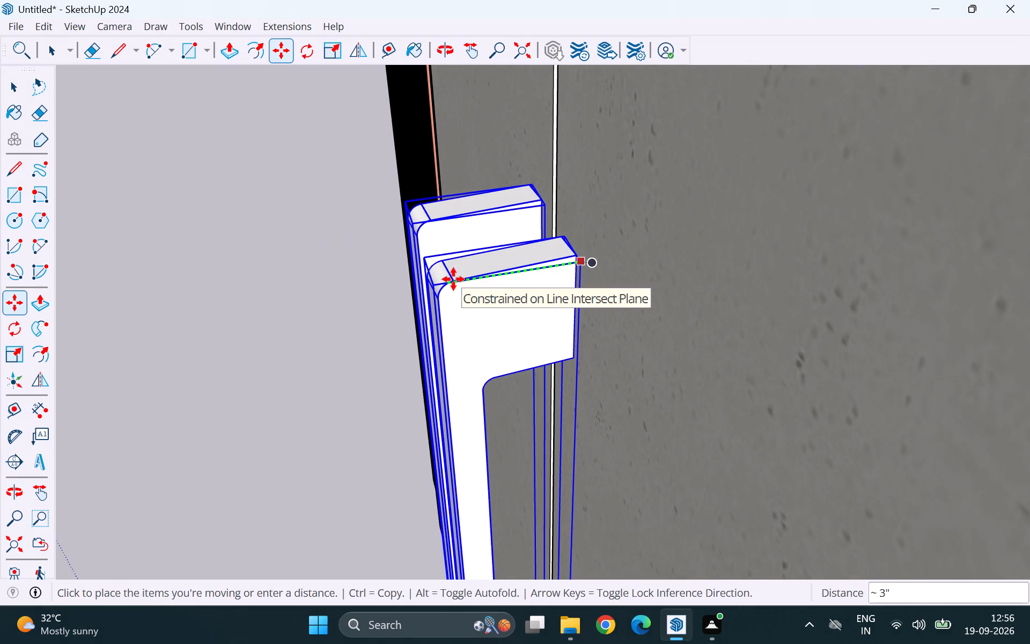
click(604, 263)
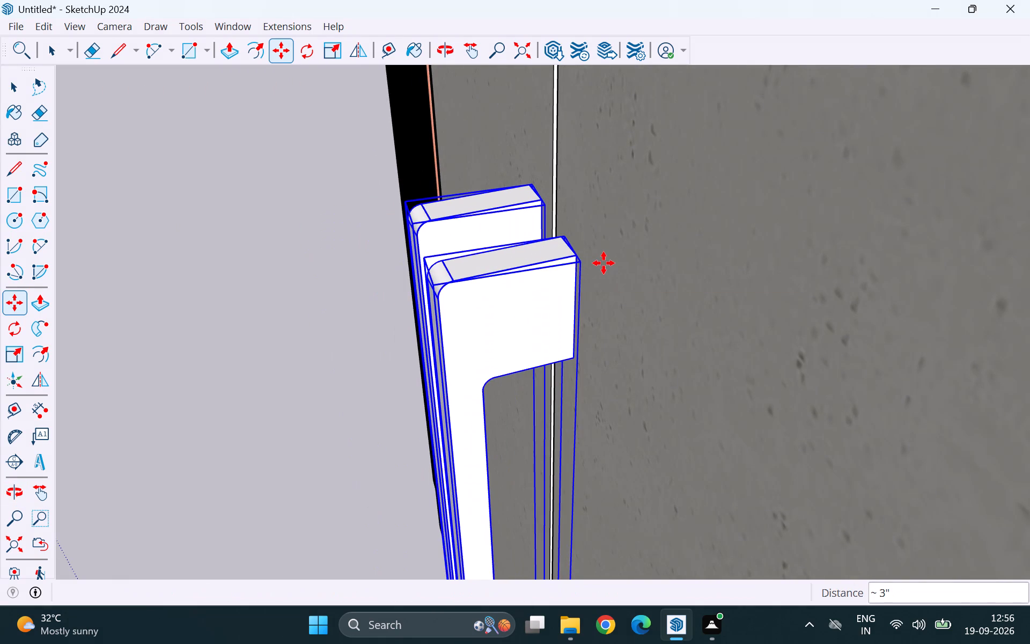
key(space)
scroll(603, 279, down, 20)
scroll(603, 279, down, 2)
middle_drag(602, 411, 685, 395)
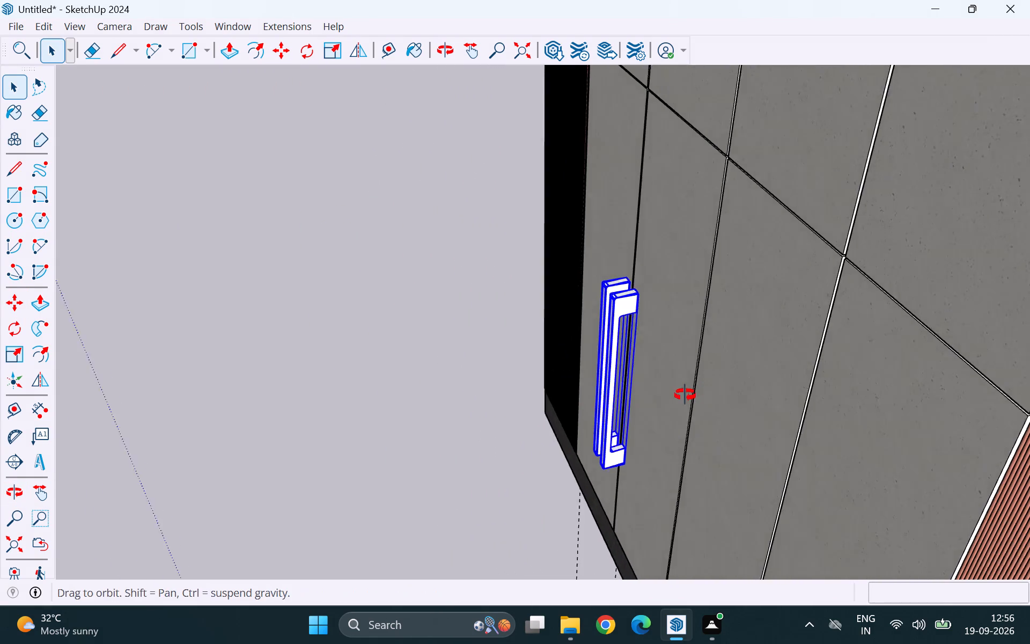
middle_drag(685, 395, 756, 380)
click(497, 331)
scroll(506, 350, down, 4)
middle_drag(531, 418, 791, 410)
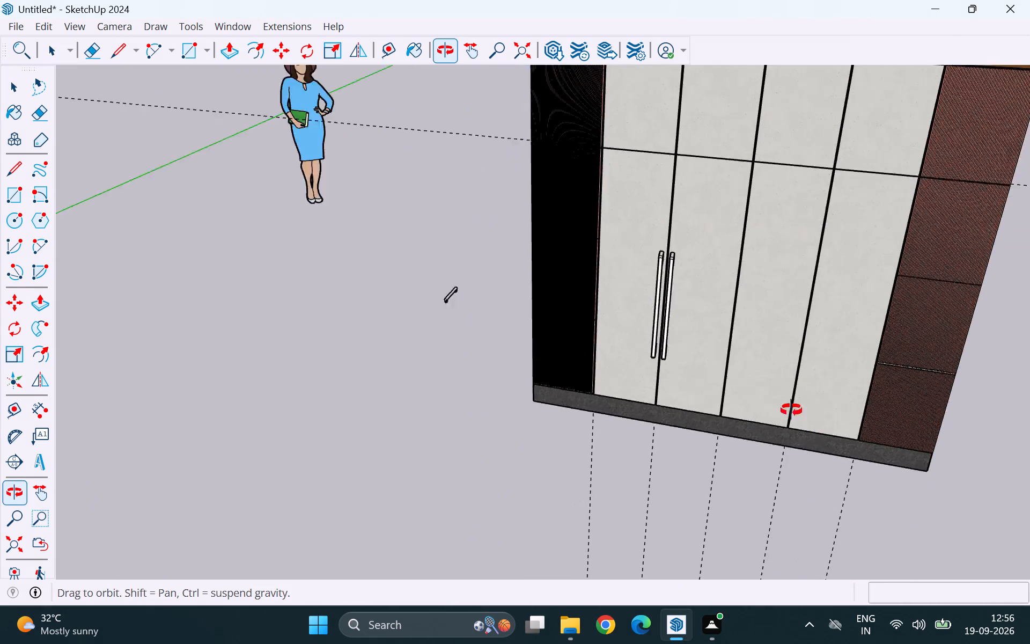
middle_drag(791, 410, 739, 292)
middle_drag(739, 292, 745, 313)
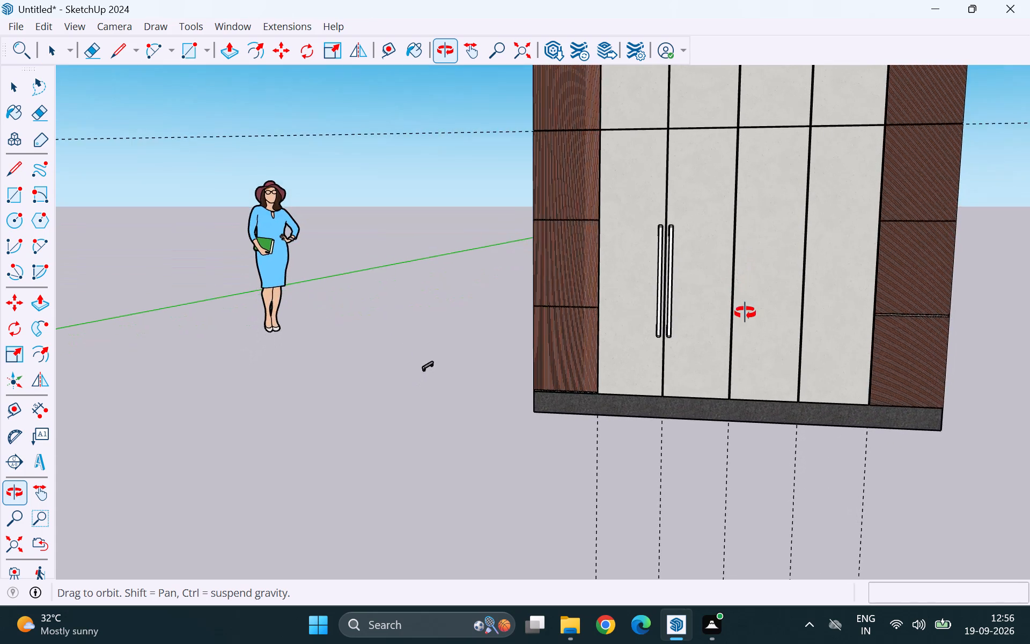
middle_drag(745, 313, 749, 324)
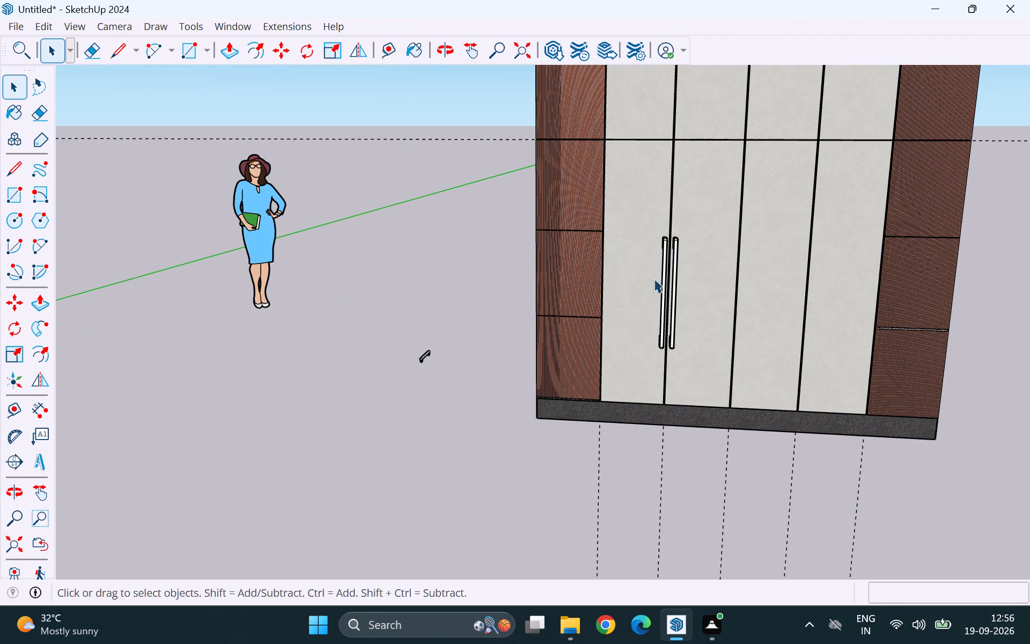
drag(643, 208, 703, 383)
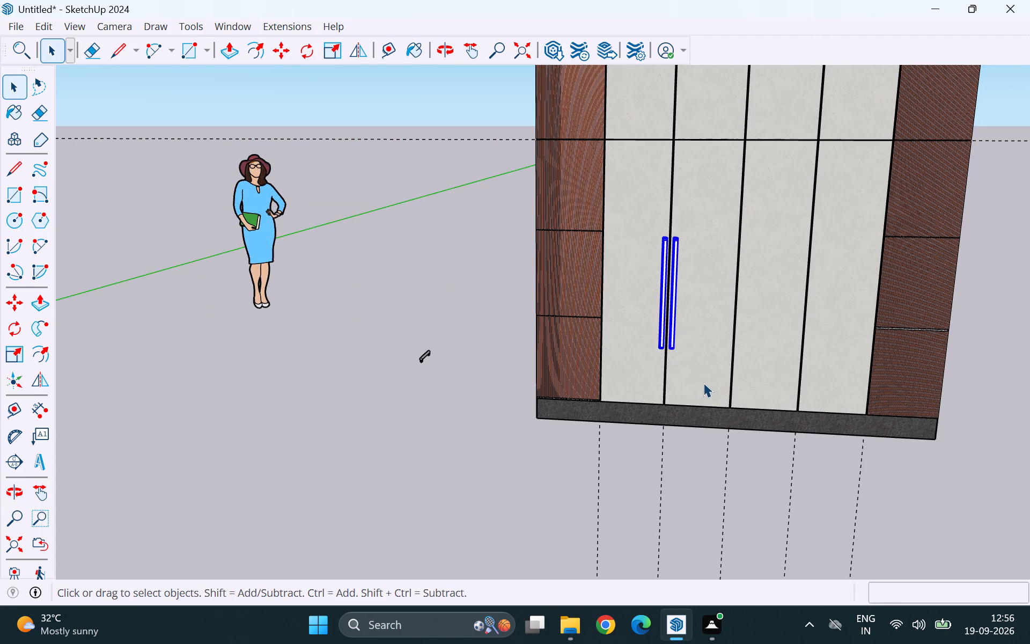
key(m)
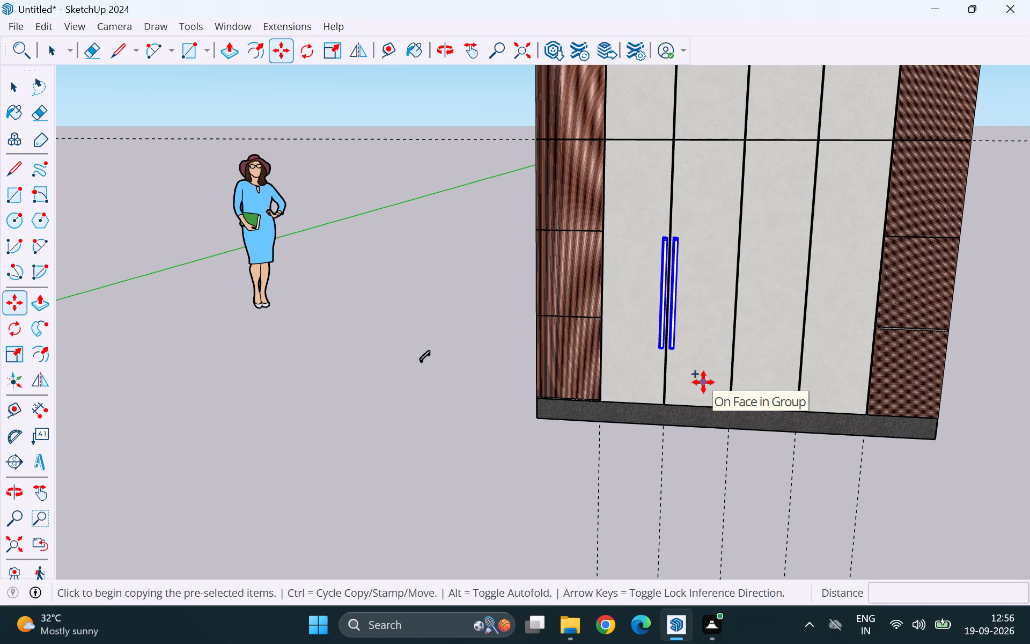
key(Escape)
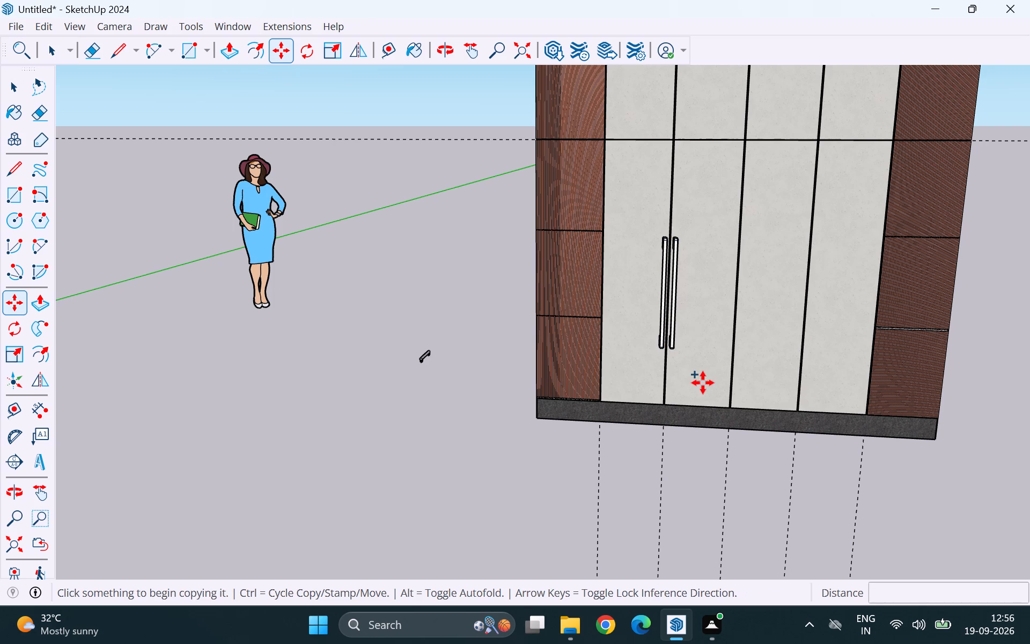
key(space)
Mirror a copy of both bar handles about the joint between the second and third light shutters, offsetting the flip plane about 1' 5 13/16".
click(661, 322)
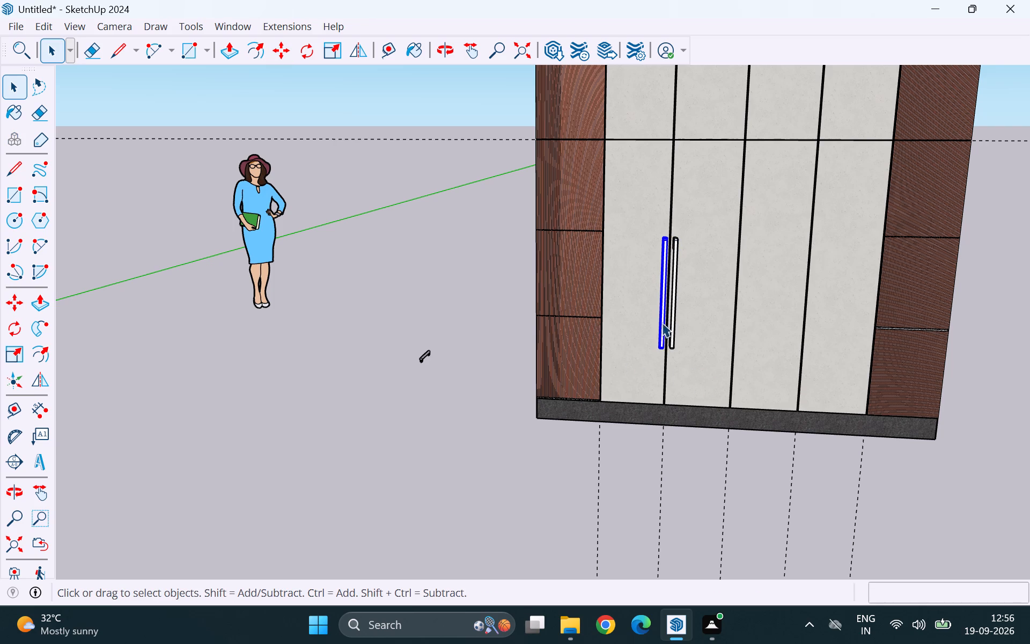
shift+click(673, 324)
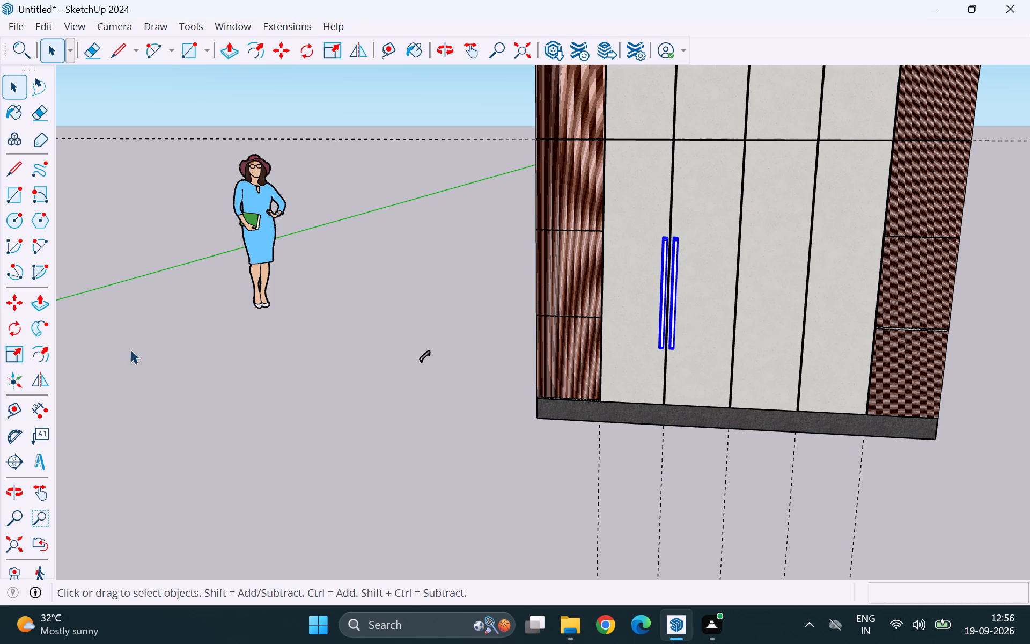
click(34, 376)
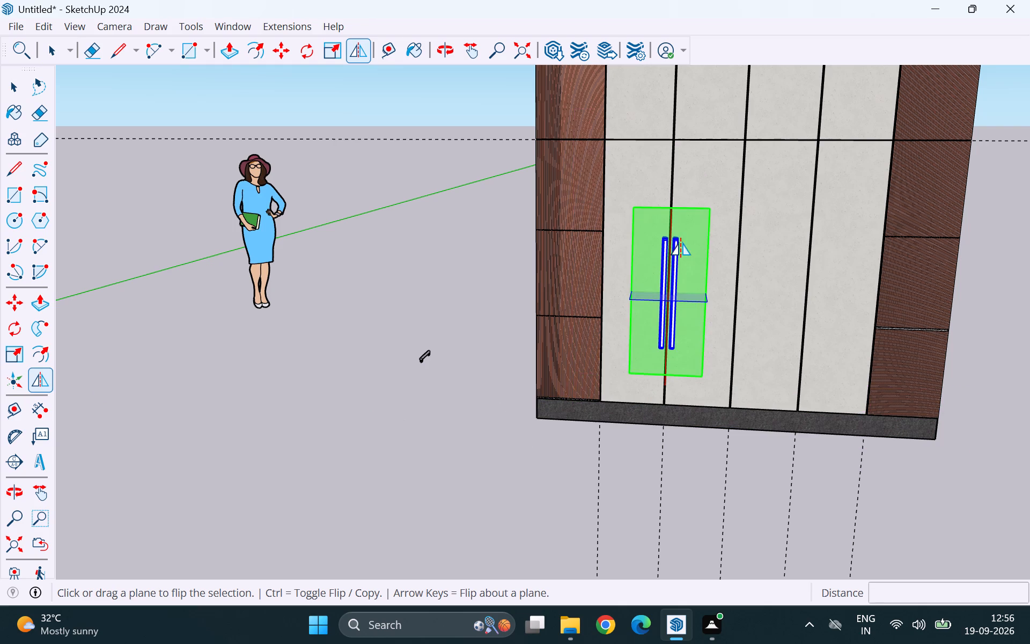
drag(672, 228, 740, 251)
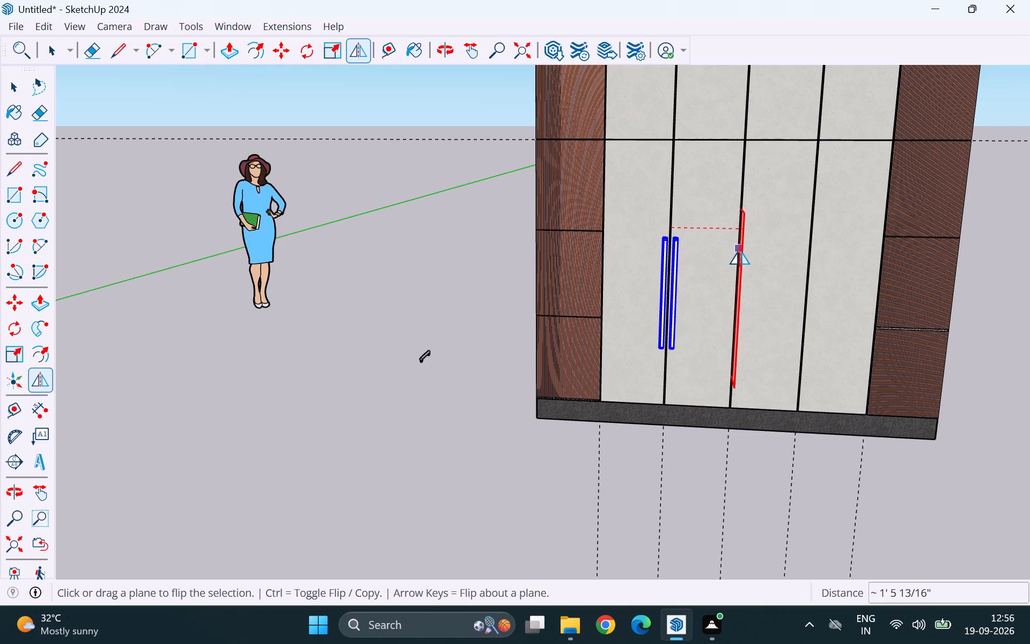
drag(740, 251, 737, 270)
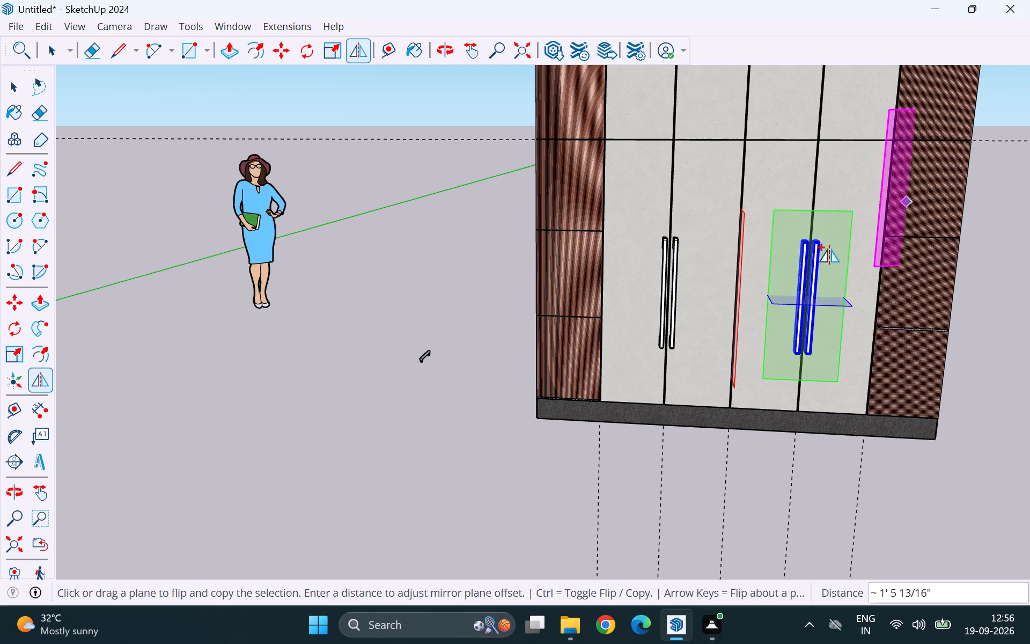
key(space)
click(459, 298)
Examine both pairs of bar handles on the four light shutters from close up and from a distance.
scroll(470, 310, down, 3)
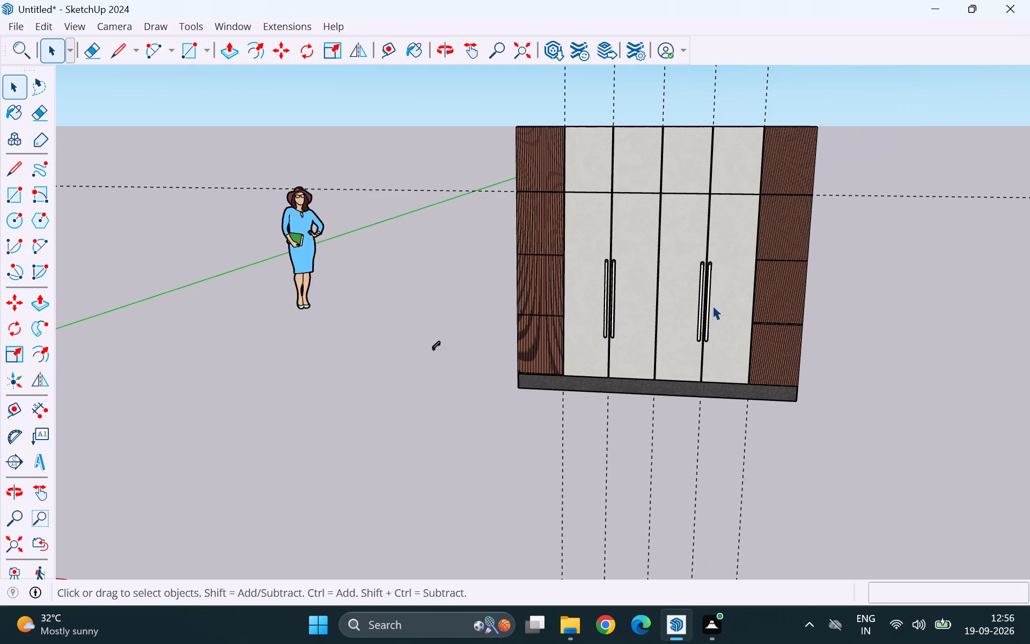
scroll(744, 269, up, 9)
middle_drag(712, 291, 830, 285)
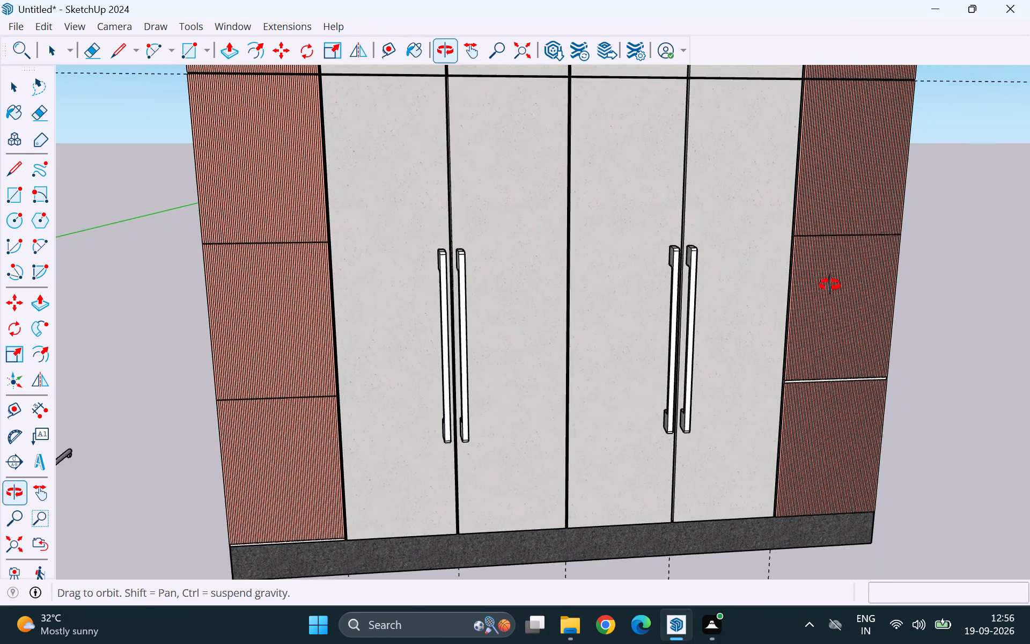
middle_drag(830, 285, 729, 289)
scroll(732, 279, down, 8)
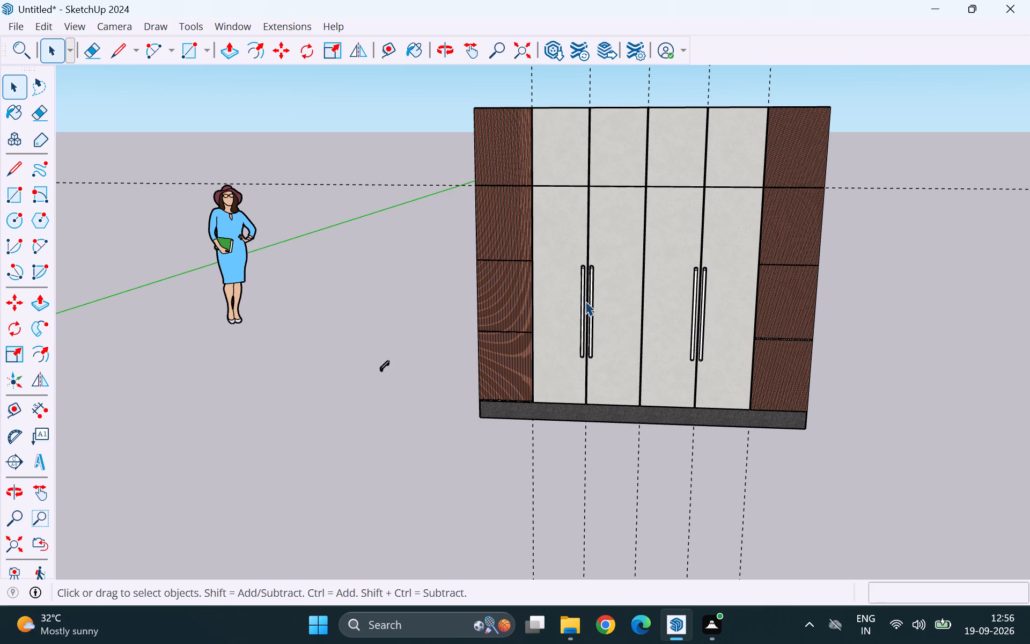
scroll(685, 323, down, 3)
middle_drag(546, 340, 559, 360)
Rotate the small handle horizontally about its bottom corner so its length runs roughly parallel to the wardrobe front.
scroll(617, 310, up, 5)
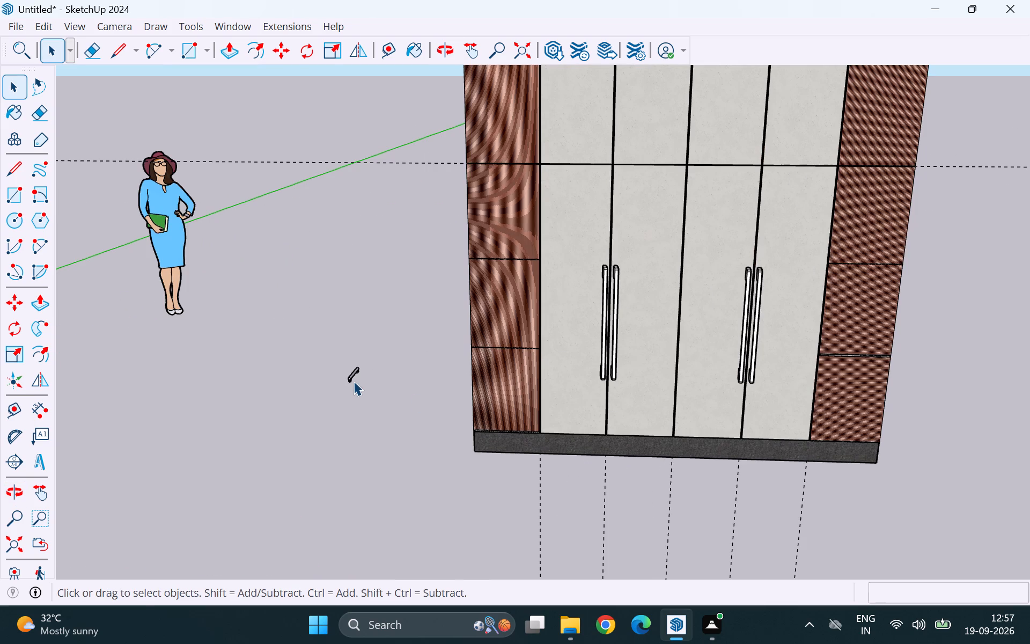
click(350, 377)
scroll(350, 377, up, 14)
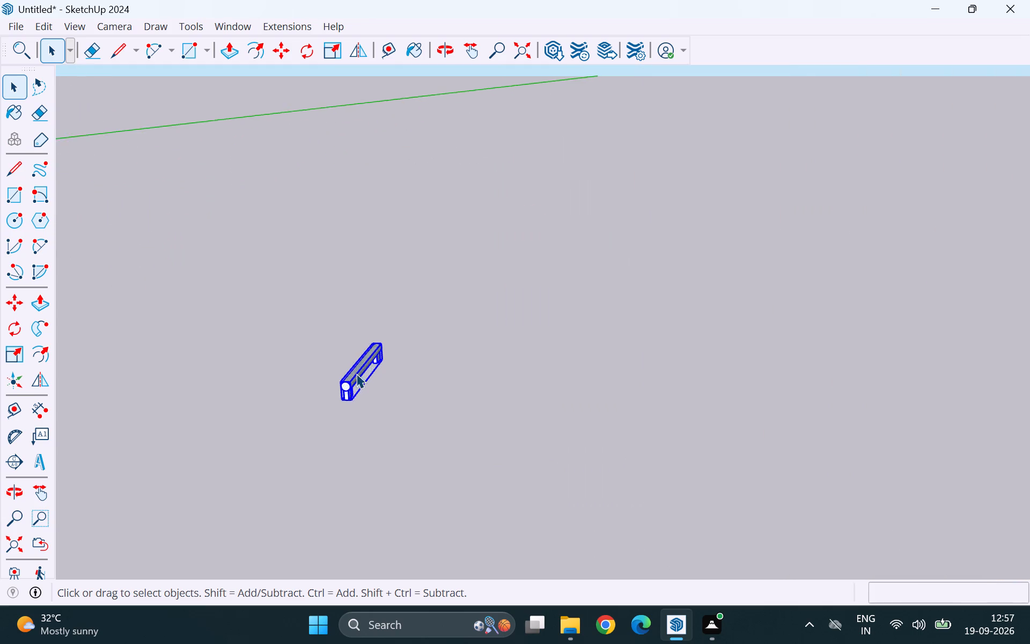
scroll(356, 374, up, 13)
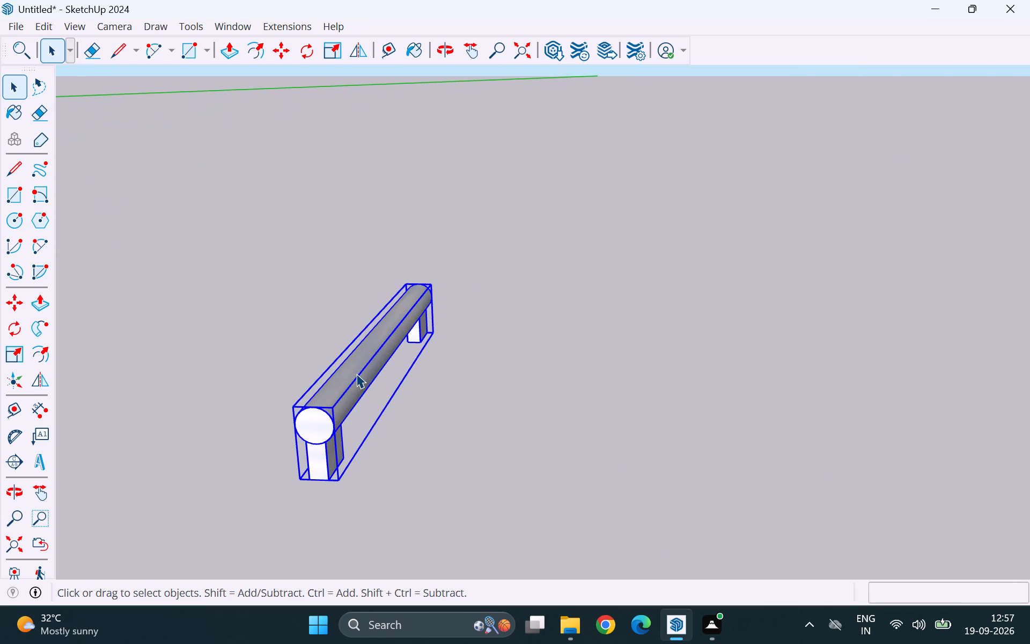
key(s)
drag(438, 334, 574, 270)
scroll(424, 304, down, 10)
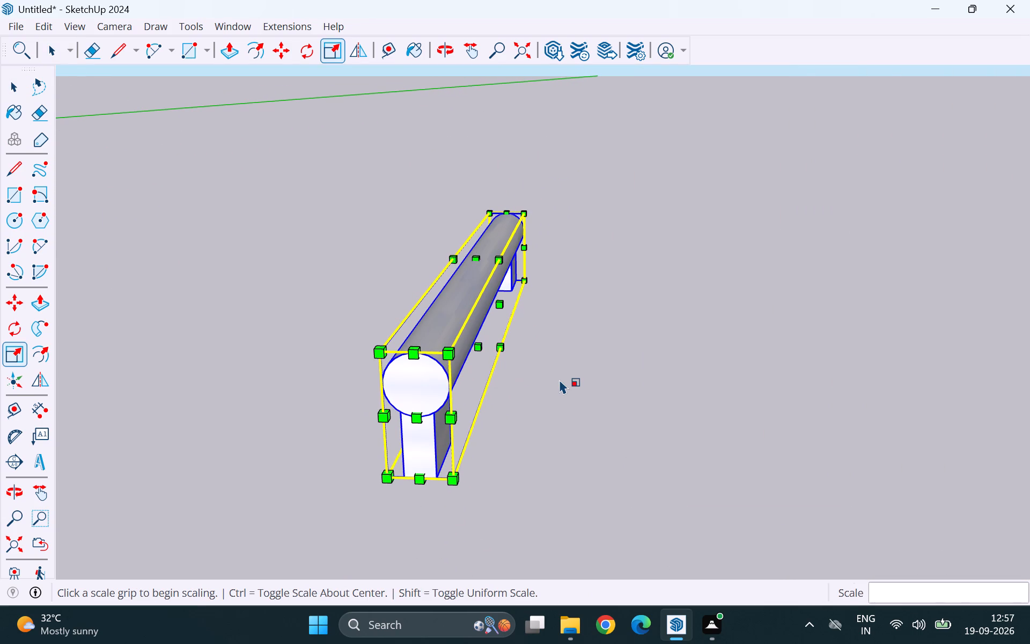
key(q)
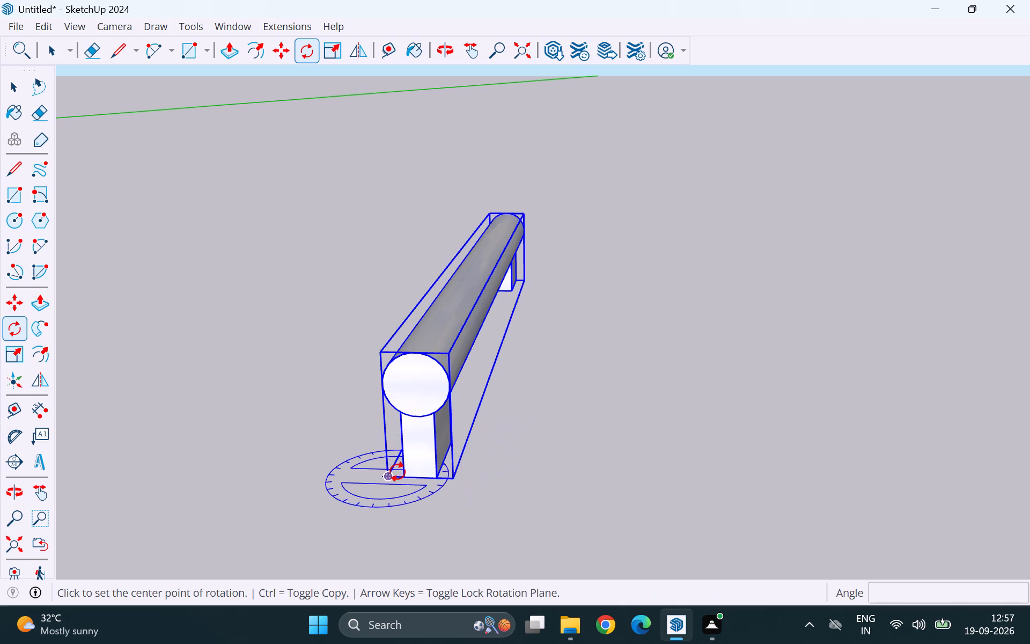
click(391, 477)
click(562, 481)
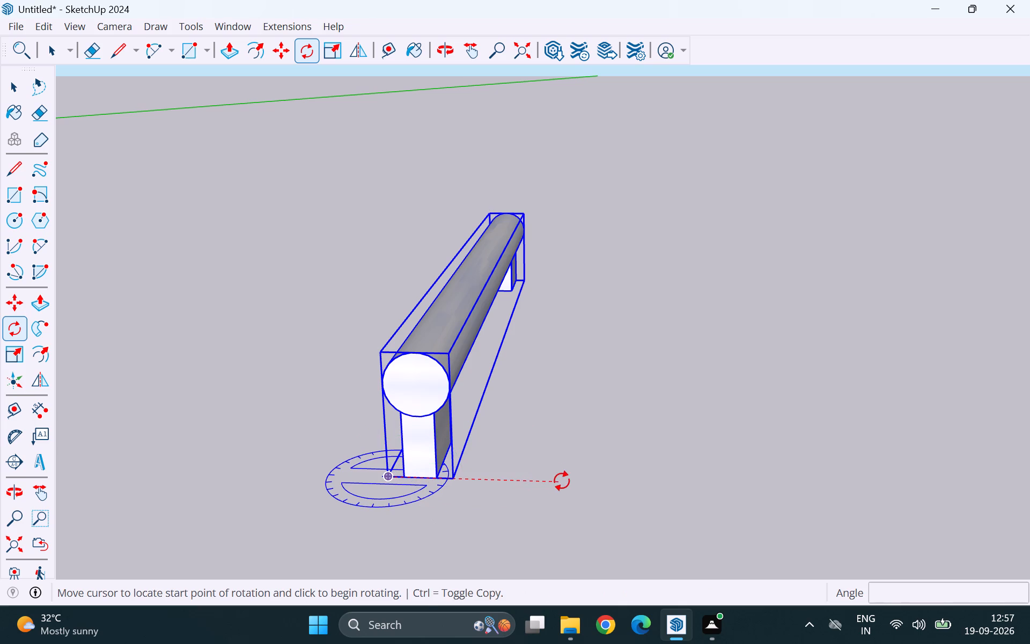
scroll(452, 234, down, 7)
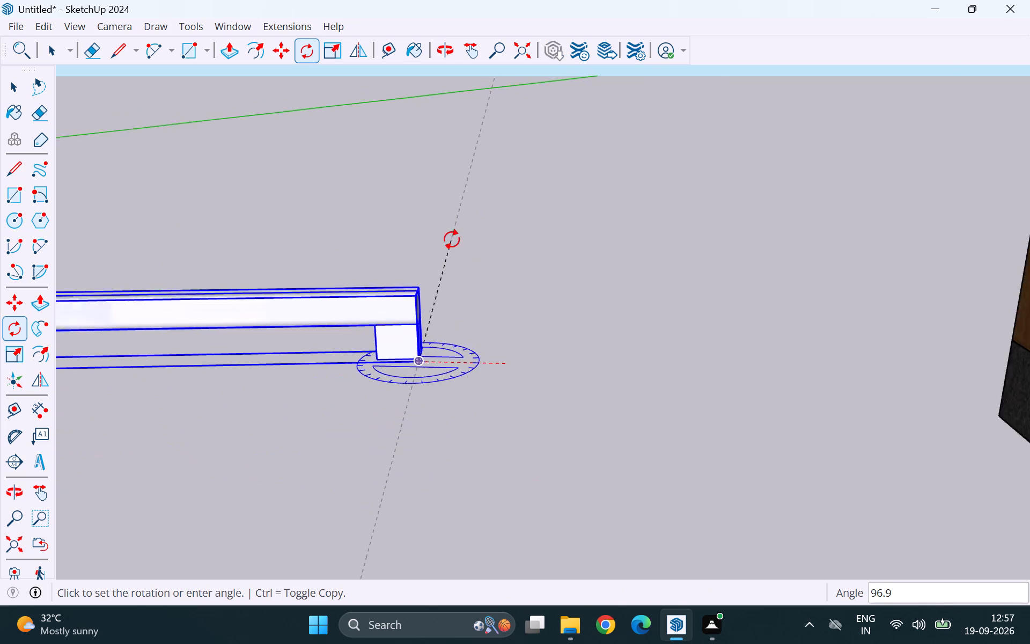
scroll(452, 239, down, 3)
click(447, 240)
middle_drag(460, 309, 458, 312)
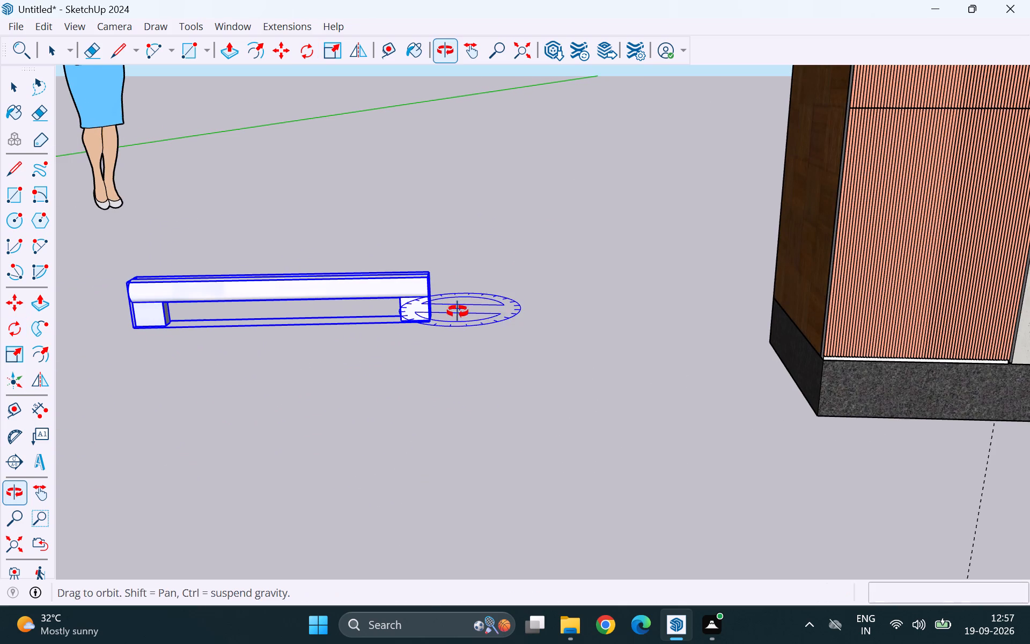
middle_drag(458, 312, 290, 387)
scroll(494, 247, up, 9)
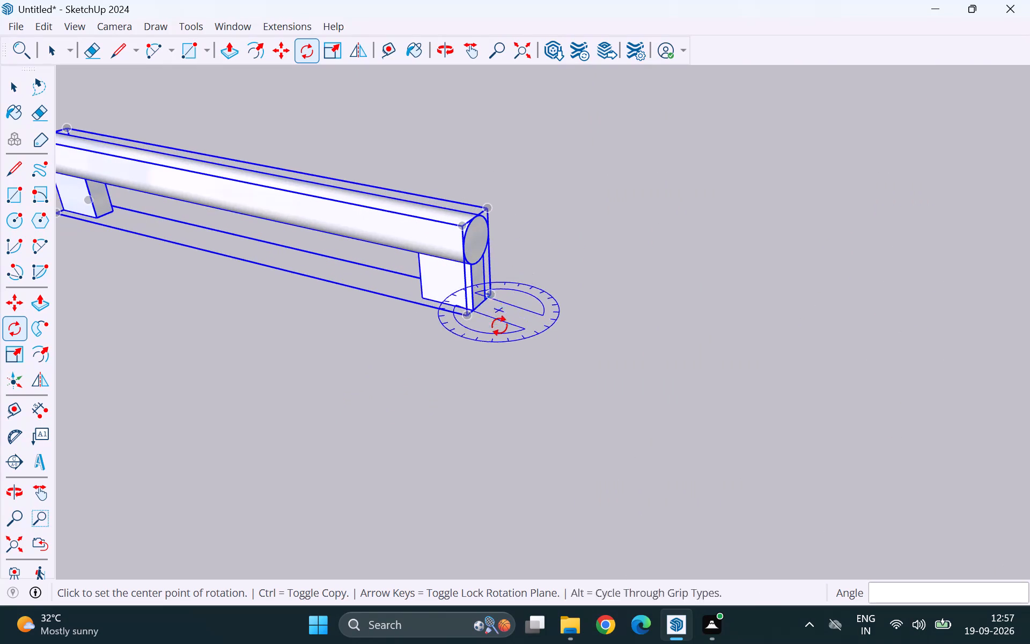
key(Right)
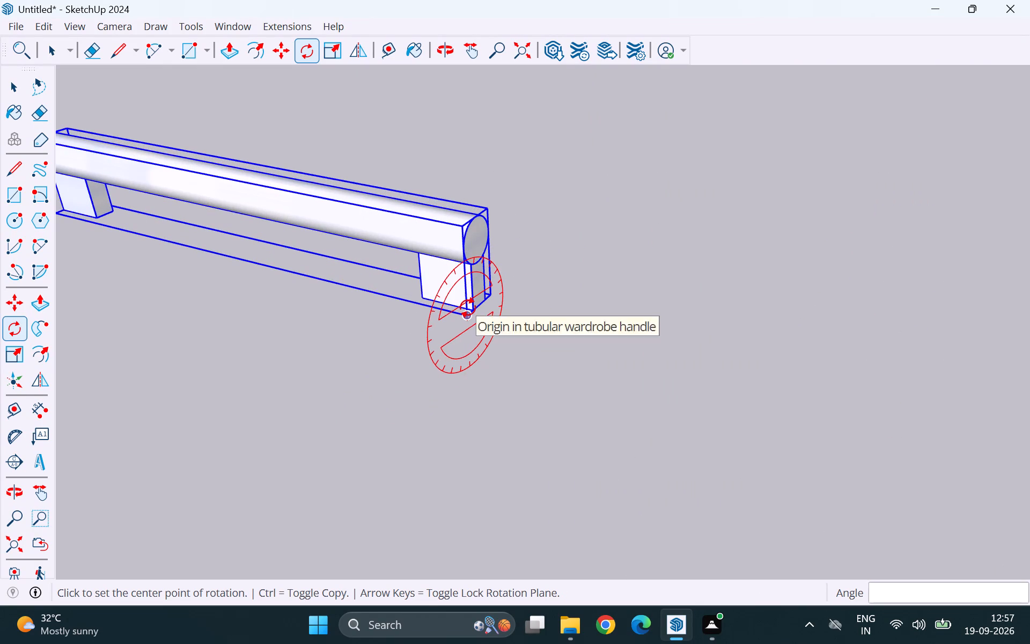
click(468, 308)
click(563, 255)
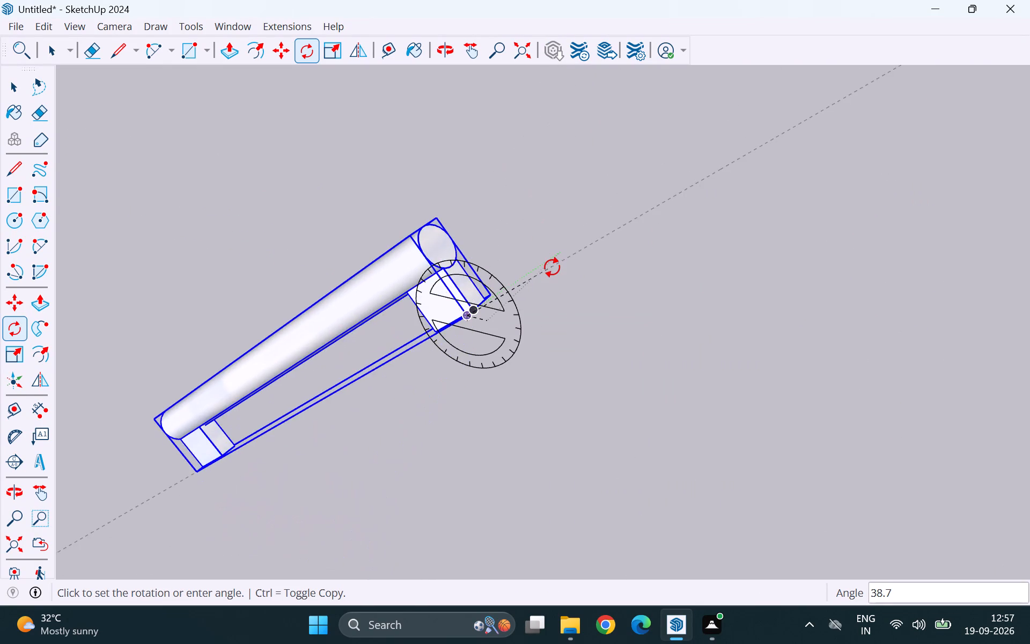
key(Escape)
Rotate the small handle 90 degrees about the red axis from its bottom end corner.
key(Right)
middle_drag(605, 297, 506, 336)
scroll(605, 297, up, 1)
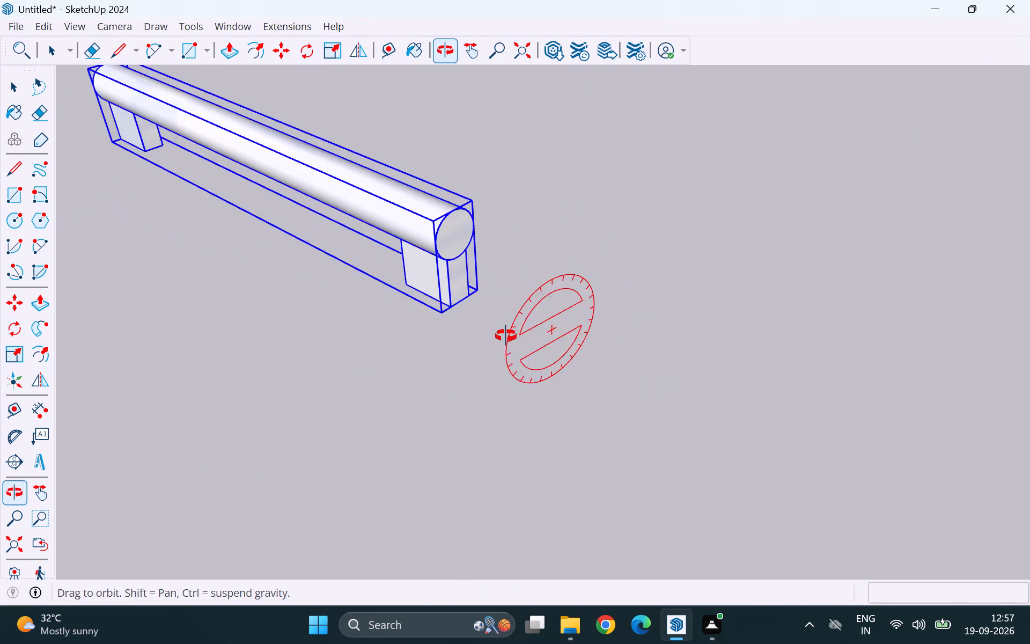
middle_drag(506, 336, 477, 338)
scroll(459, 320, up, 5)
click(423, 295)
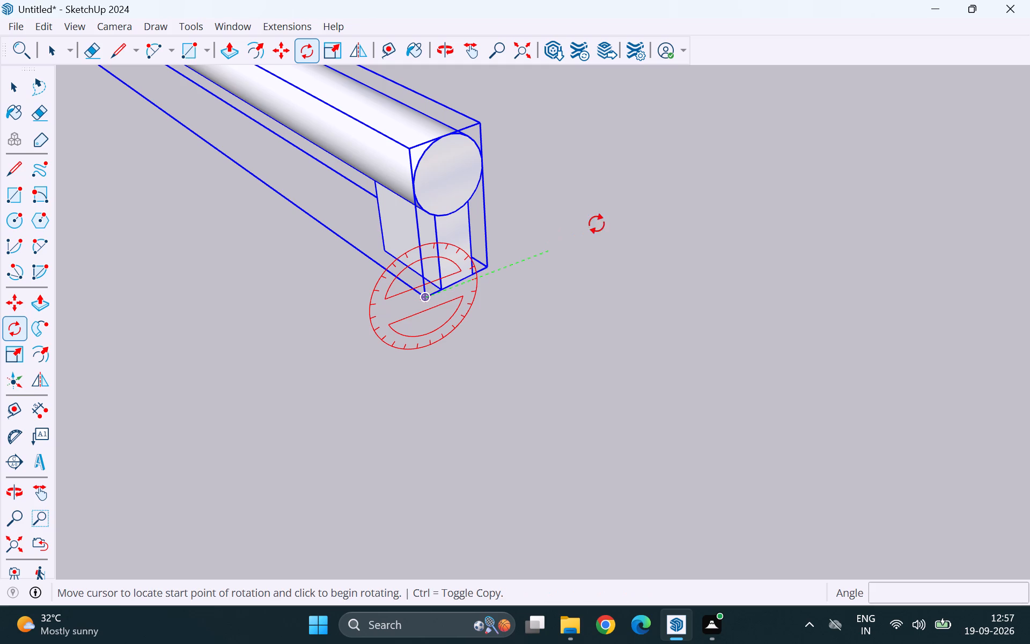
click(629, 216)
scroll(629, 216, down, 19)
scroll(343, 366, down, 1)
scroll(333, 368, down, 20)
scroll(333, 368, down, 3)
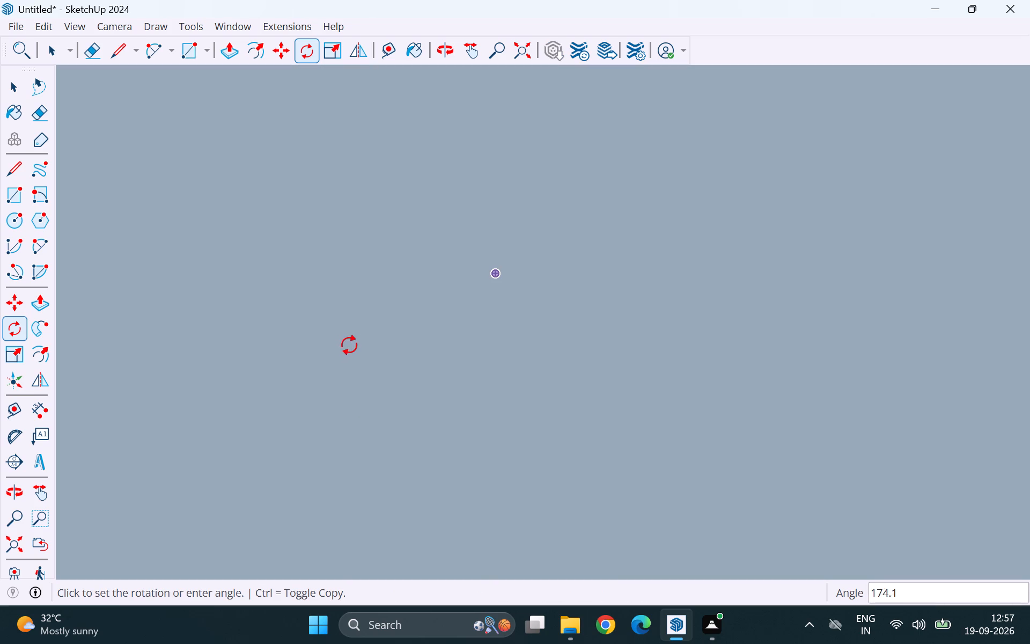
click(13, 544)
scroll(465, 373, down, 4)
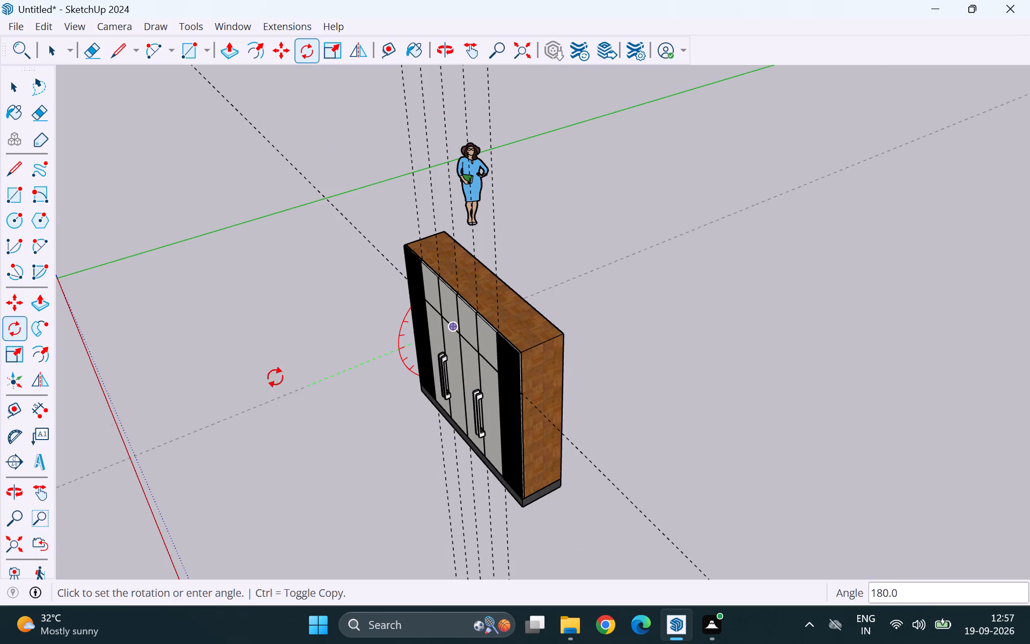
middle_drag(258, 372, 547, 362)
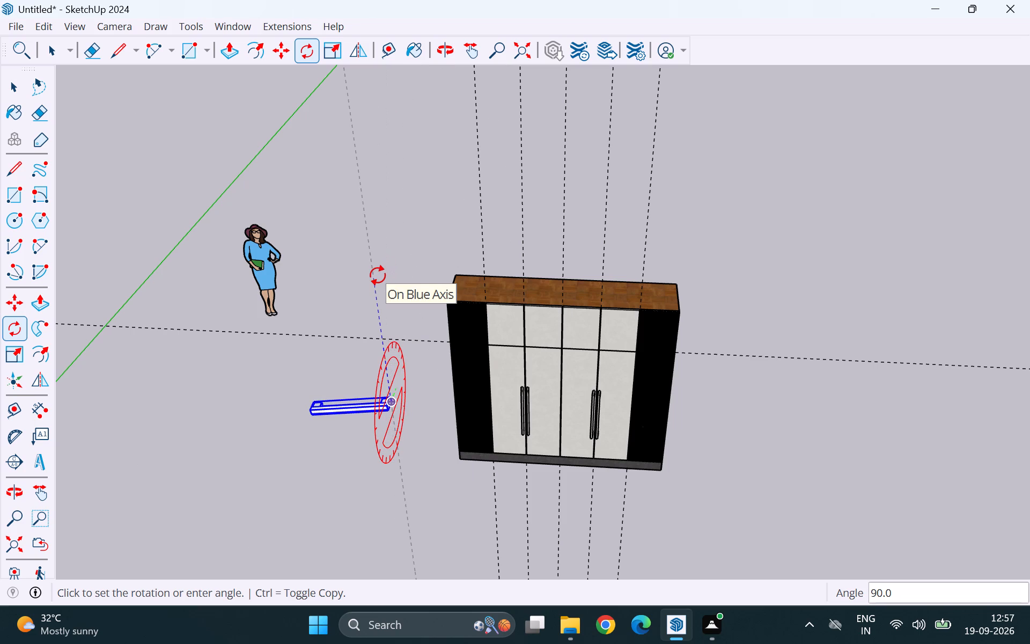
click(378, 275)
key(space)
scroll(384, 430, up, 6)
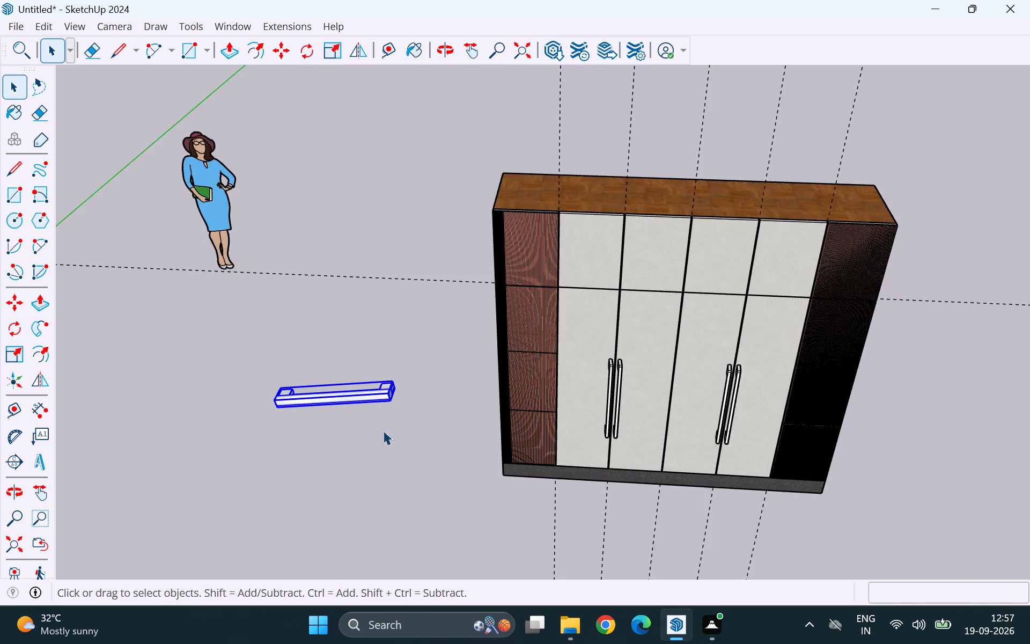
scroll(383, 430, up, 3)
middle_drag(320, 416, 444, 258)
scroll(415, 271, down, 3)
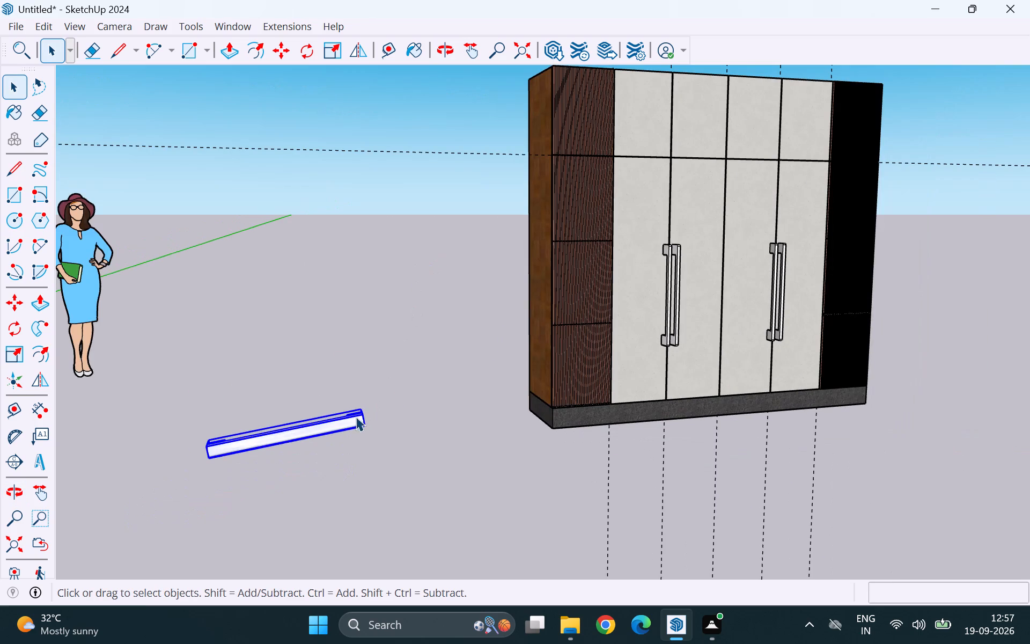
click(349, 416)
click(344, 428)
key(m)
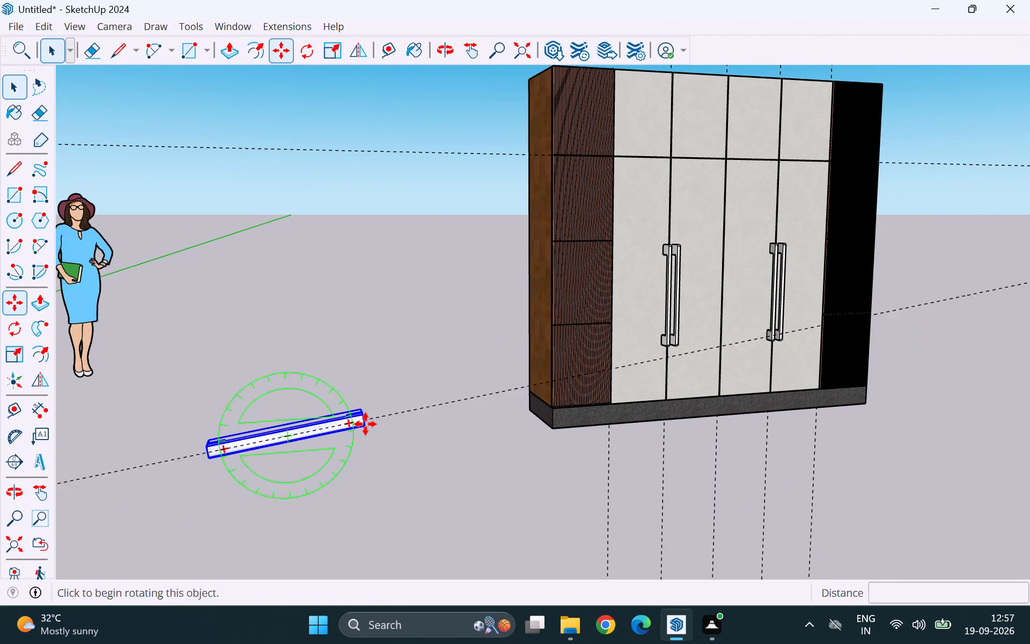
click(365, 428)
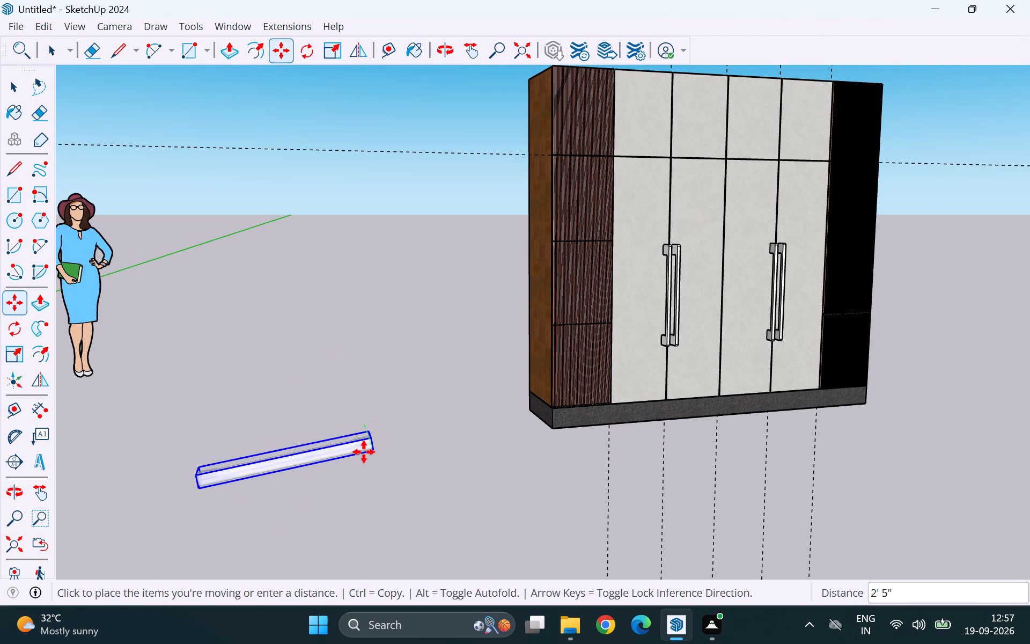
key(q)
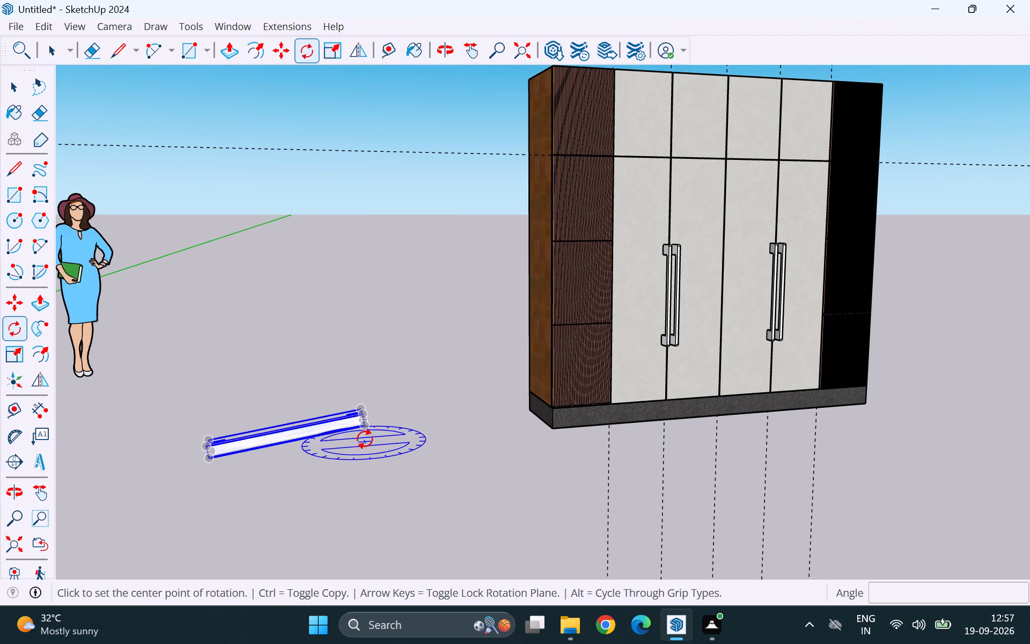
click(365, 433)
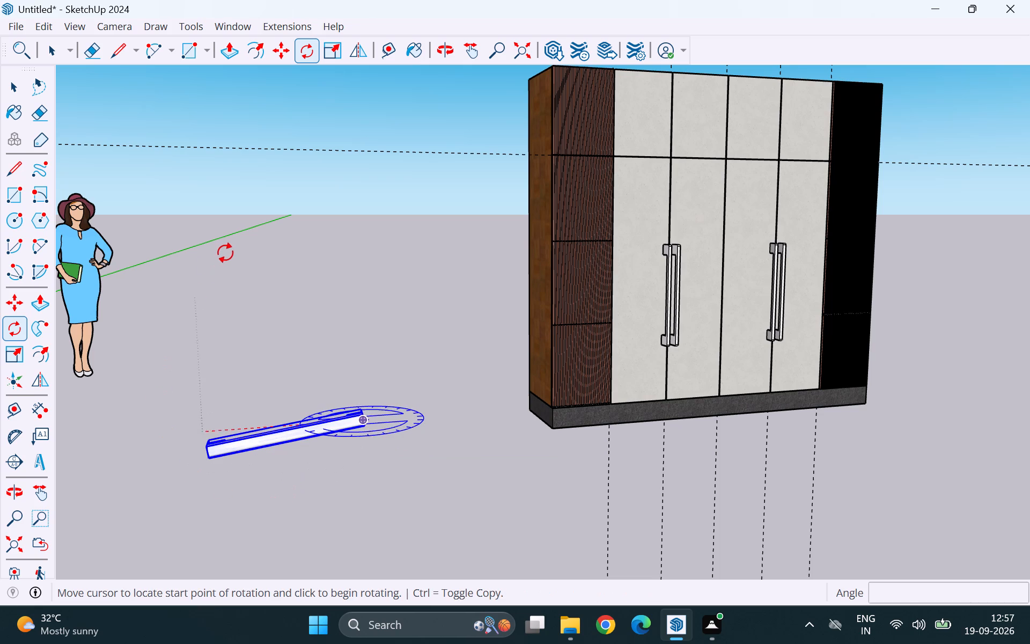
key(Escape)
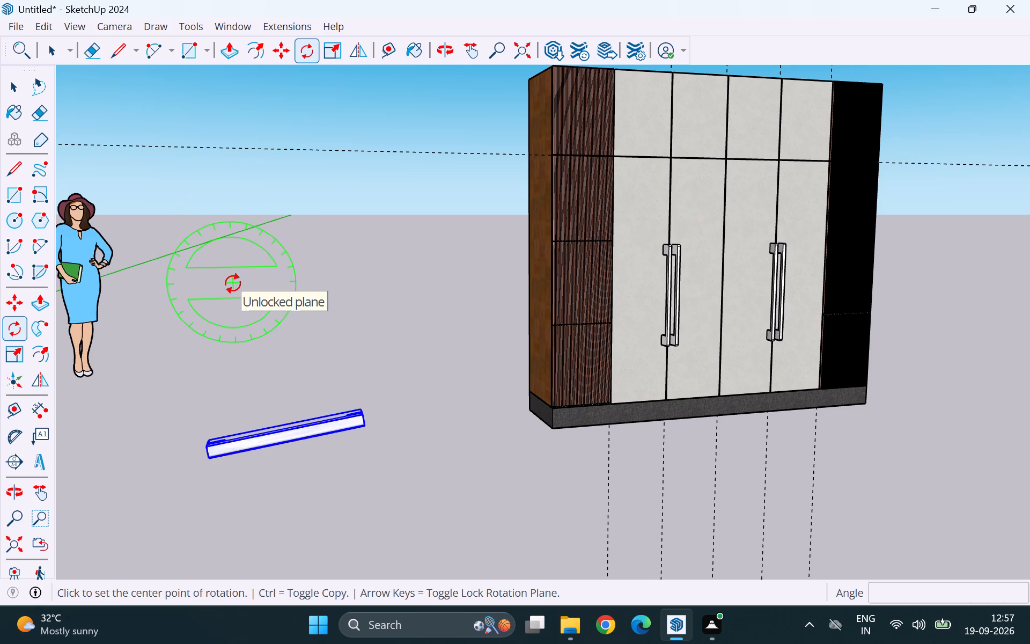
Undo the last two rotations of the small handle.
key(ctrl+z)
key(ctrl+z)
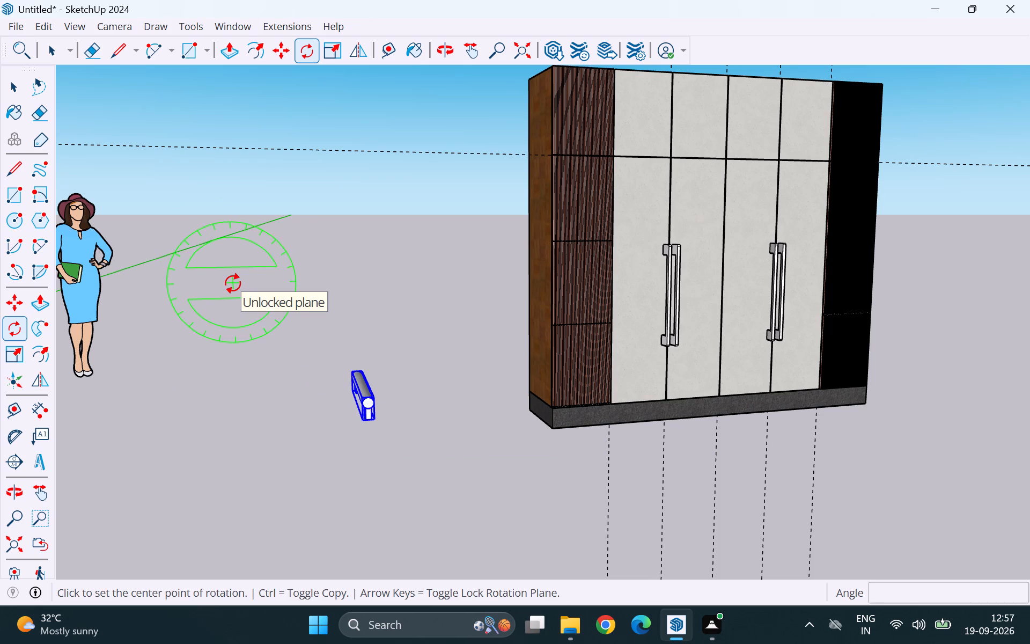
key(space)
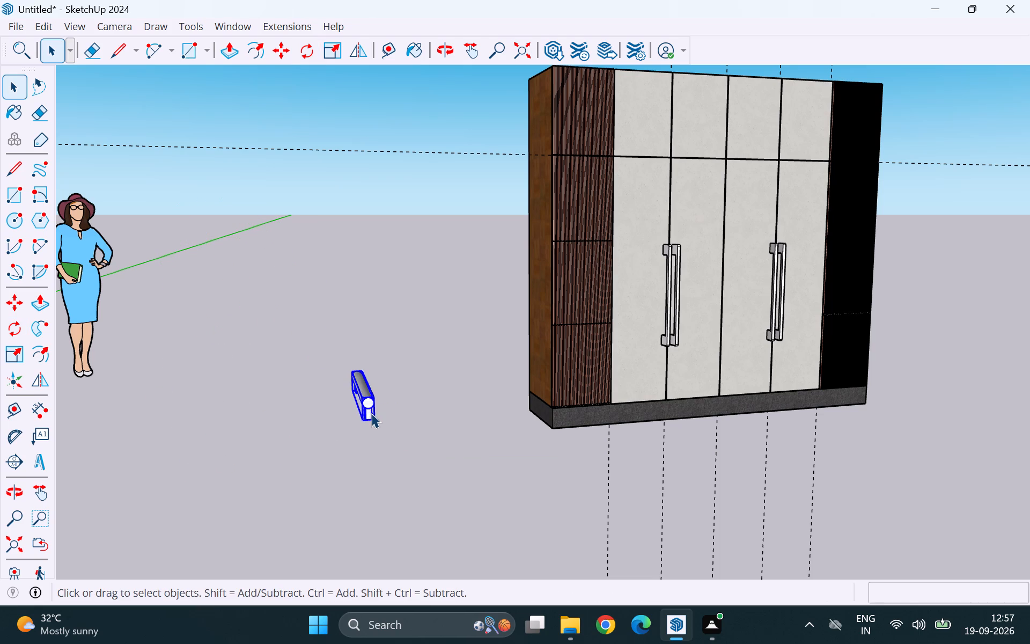
Move the small handle forward, away from the wardrobe front, and place it on the red axis.
key(m)
drag(369, 414, 529, 512)
scroll(330, 440, down, 16)
click(382, 506)
key(space)
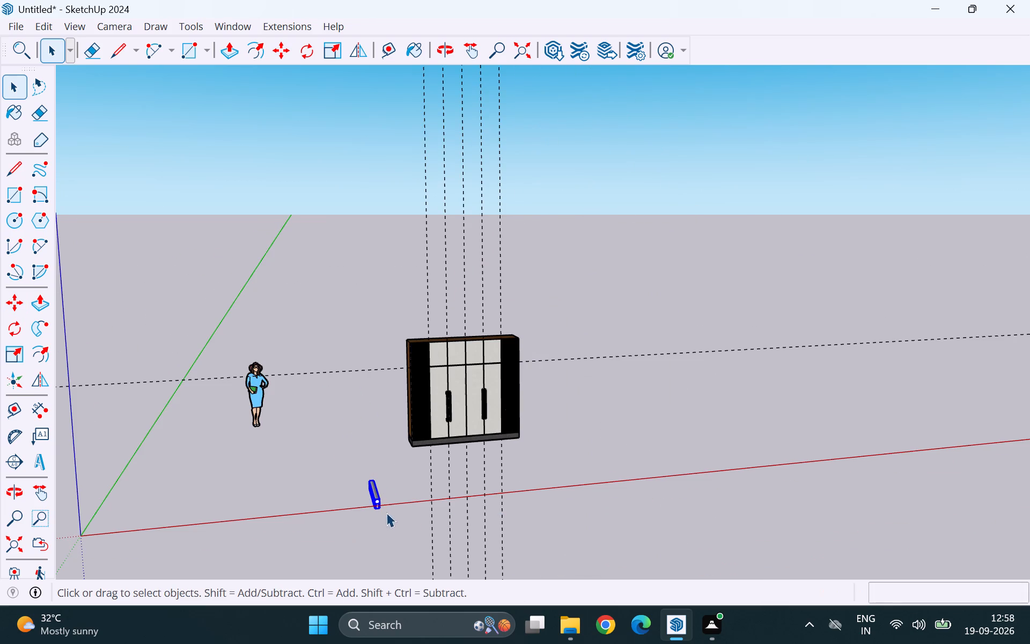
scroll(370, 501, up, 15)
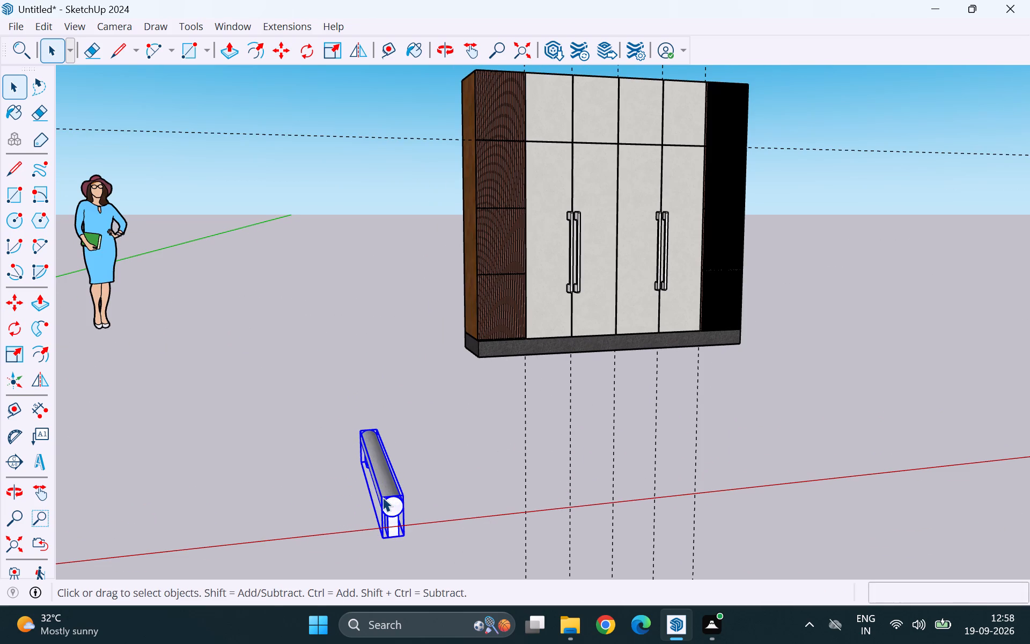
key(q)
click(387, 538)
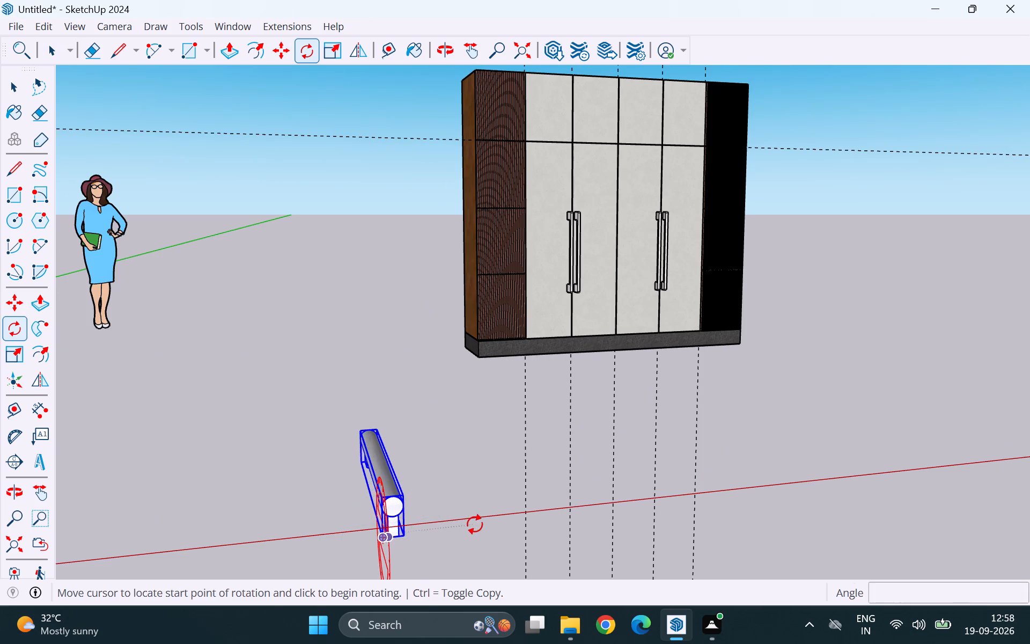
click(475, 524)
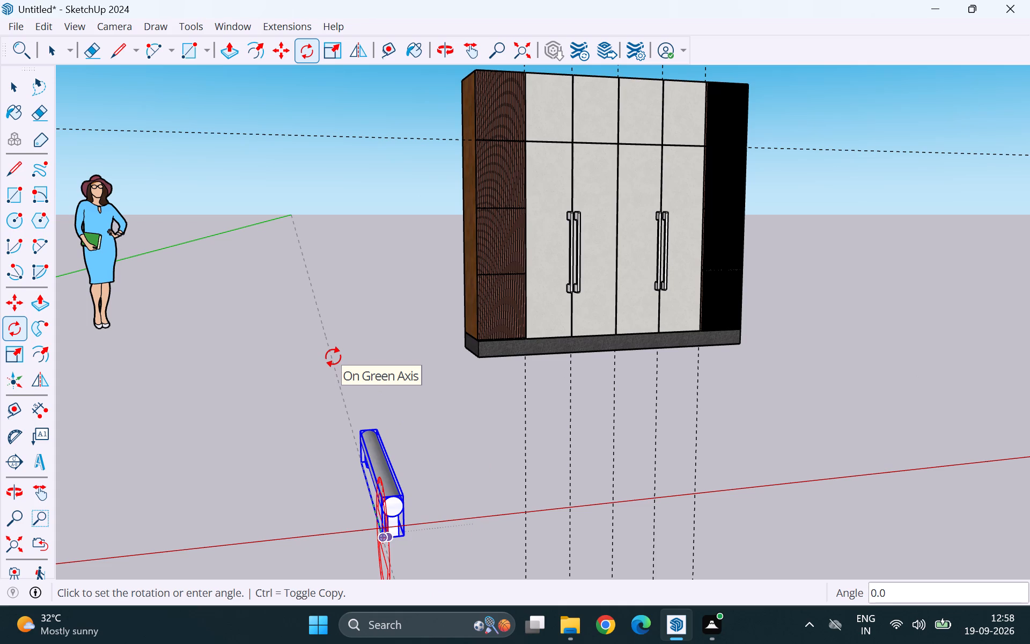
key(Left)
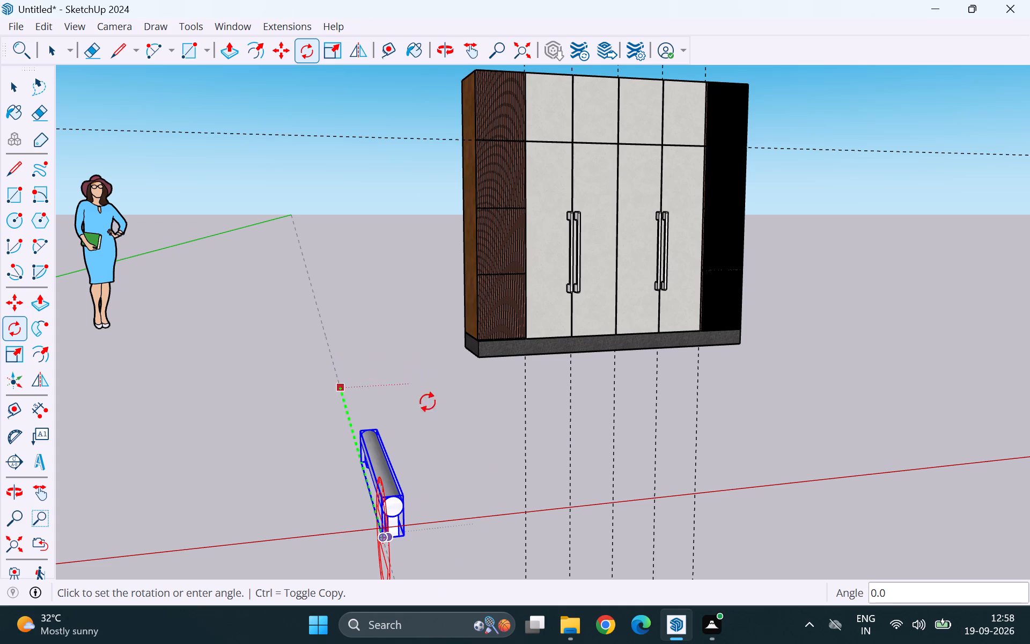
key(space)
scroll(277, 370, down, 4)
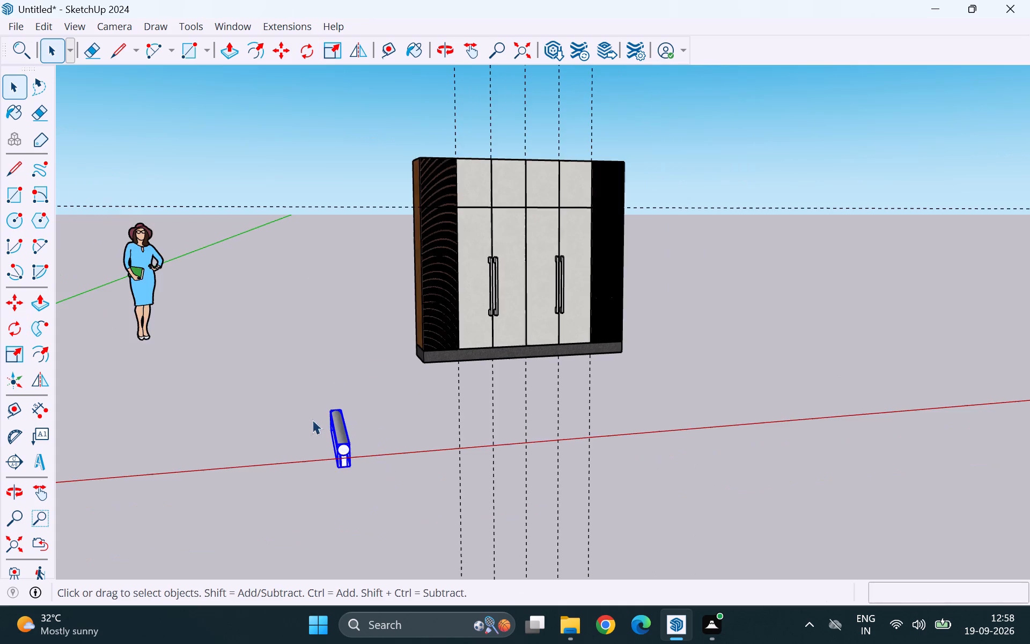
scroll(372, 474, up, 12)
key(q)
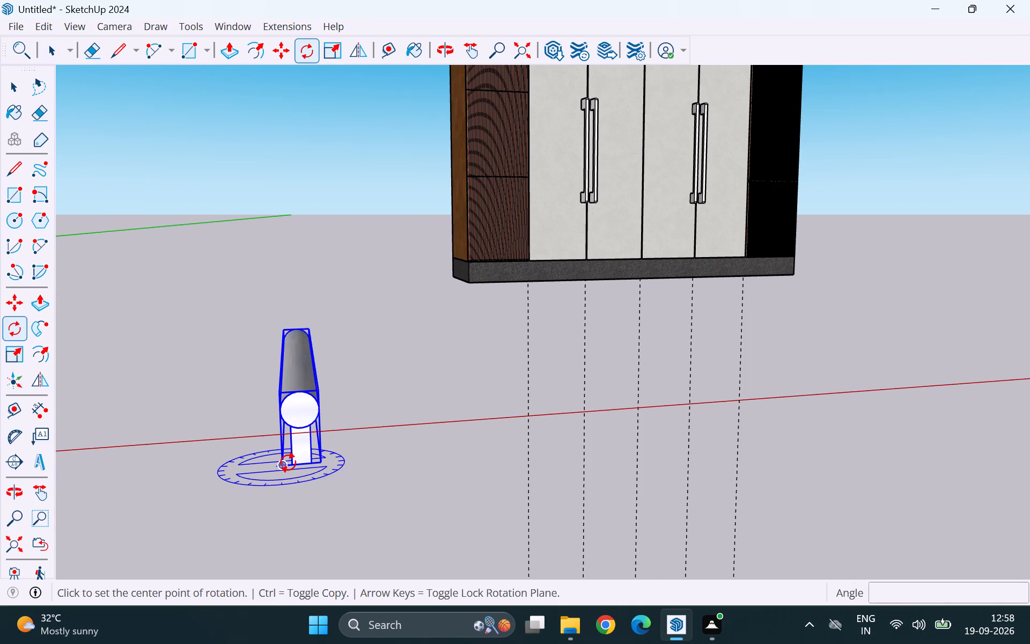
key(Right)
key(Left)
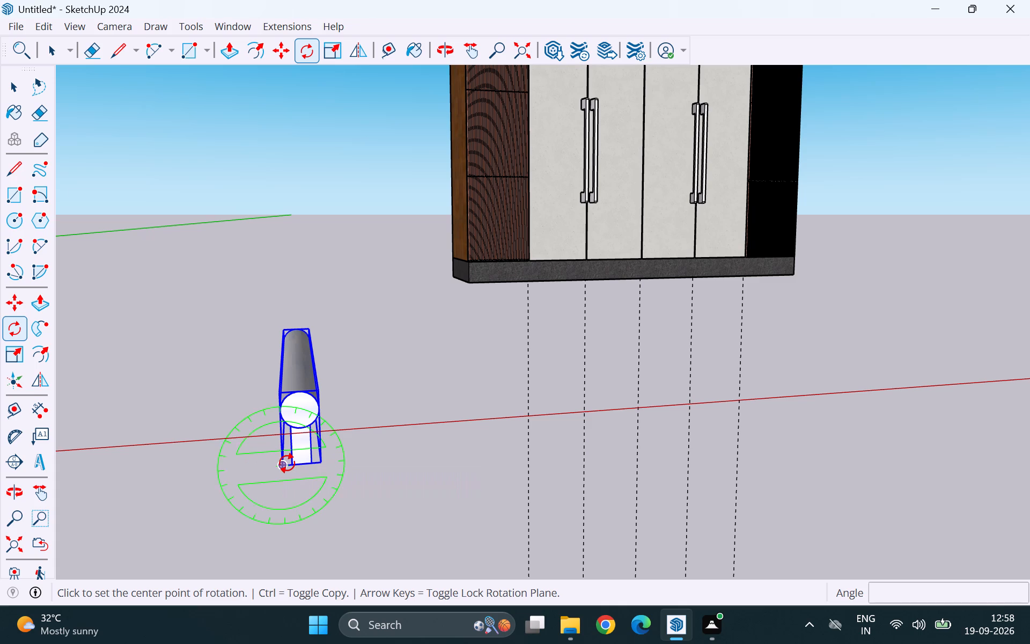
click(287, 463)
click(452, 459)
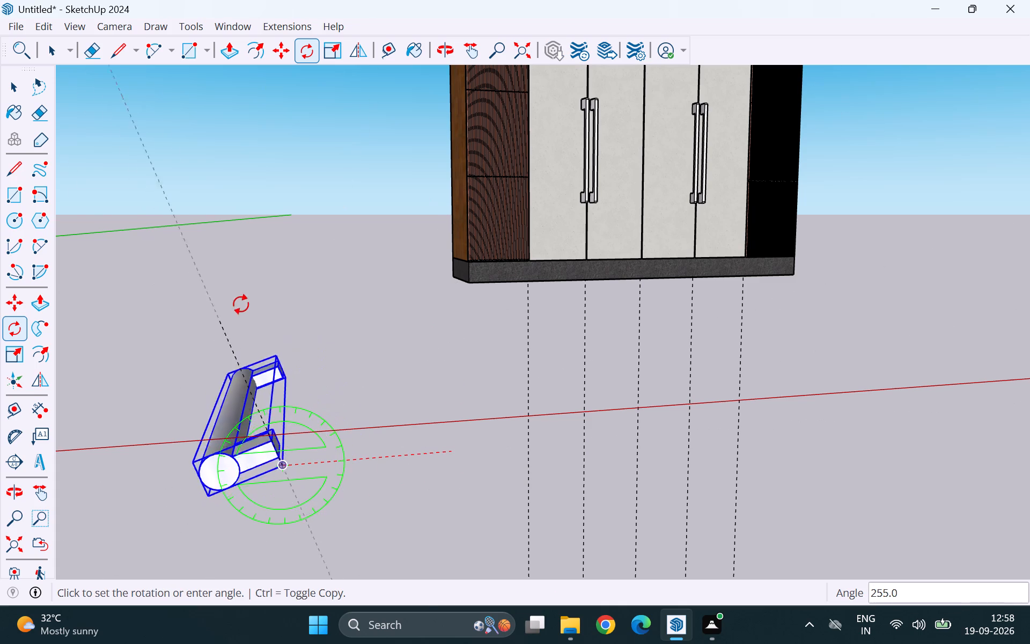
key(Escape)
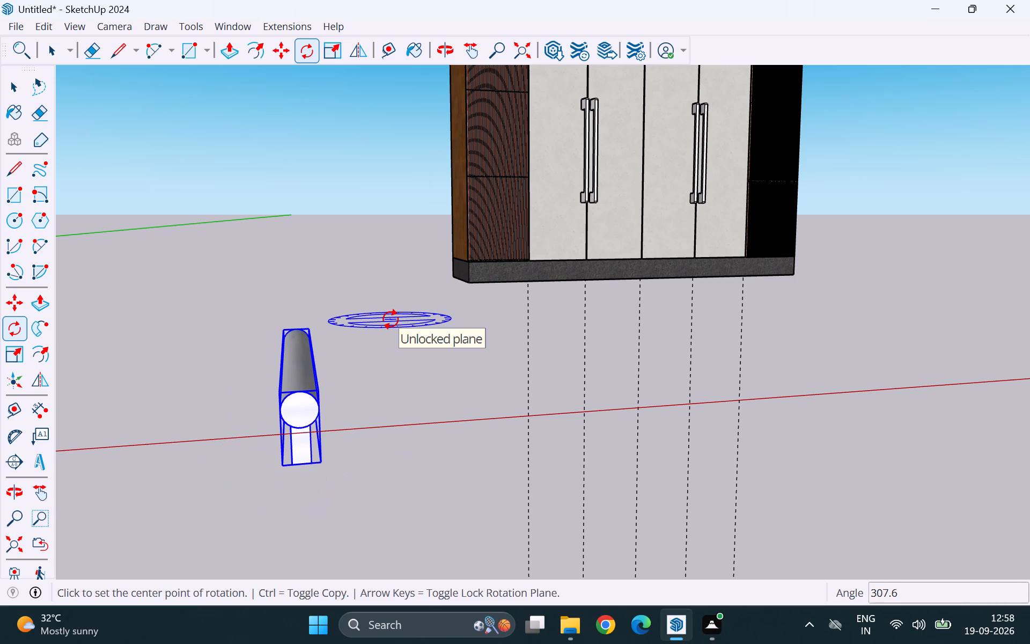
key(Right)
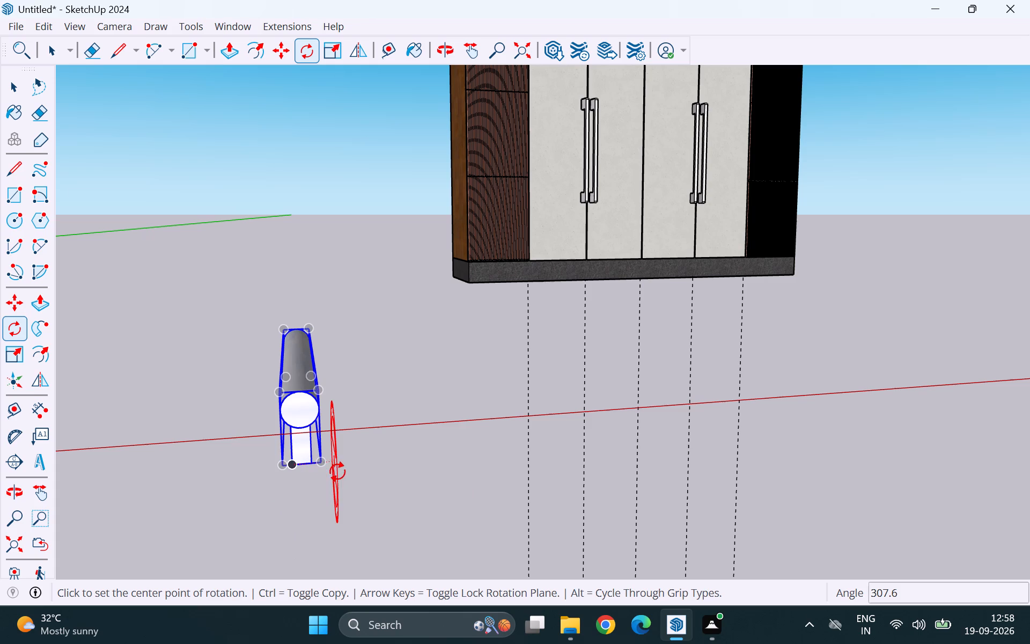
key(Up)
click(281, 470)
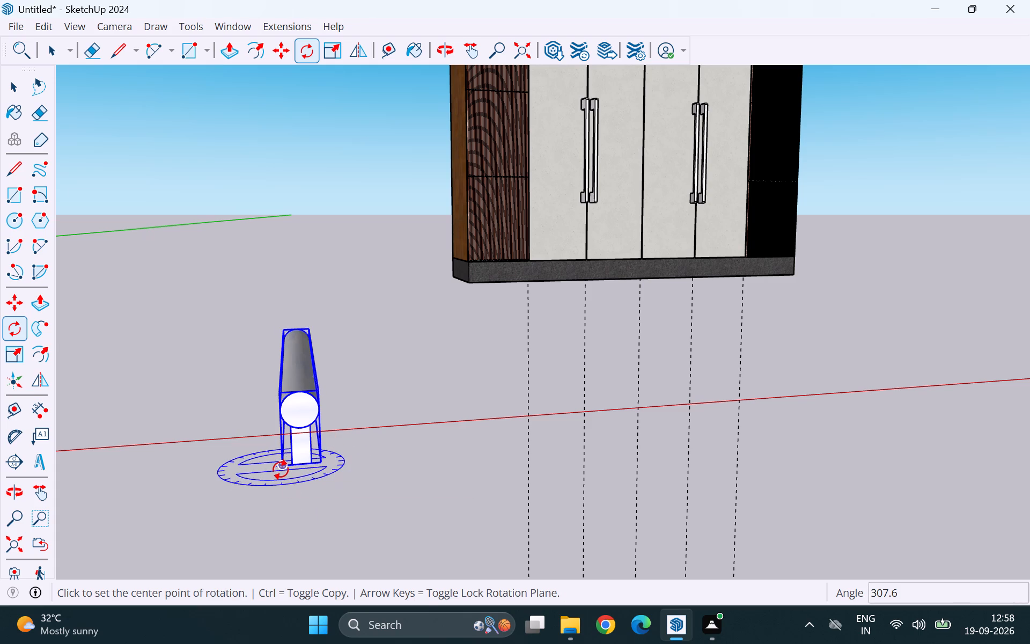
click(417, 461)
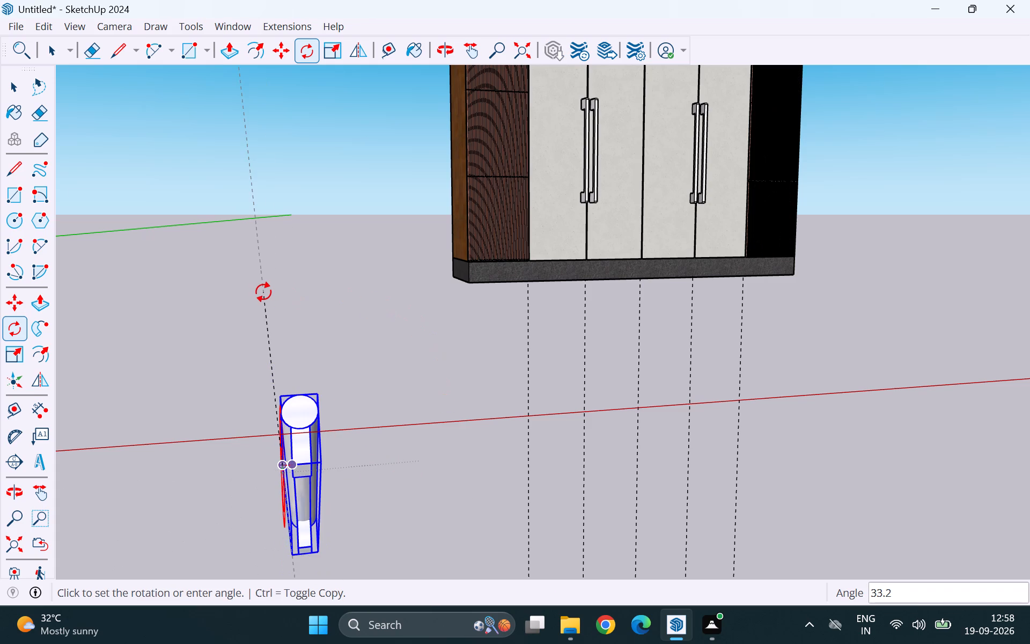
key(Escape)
Rotate the small handle 90 degrees about the blue axis from its bottom end corner, making it parallel to the wardrobe front.
key(Up)
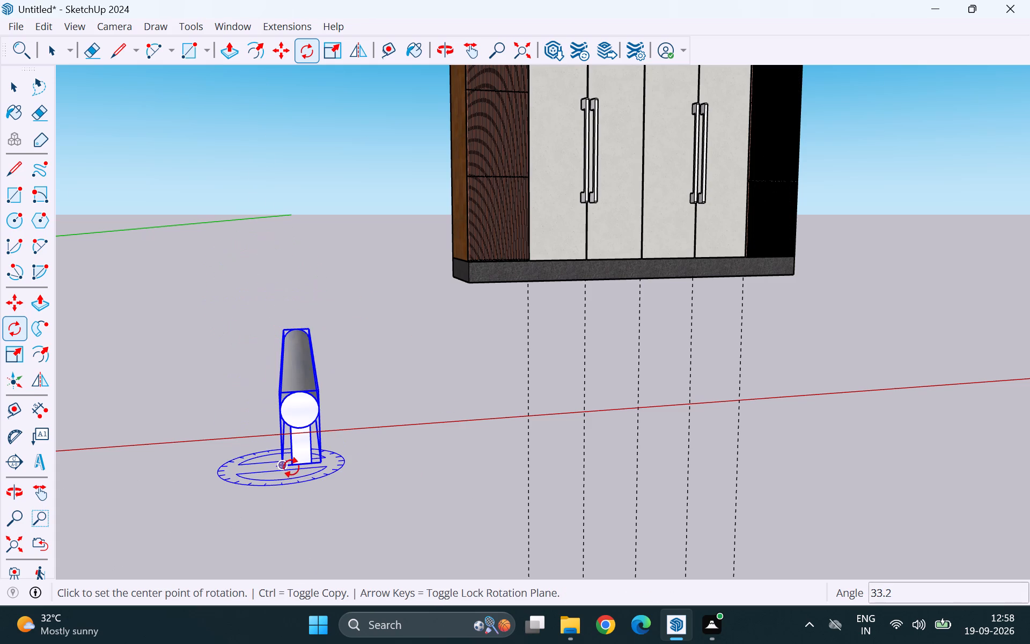
middle_drag(269, 483, 358, 484)
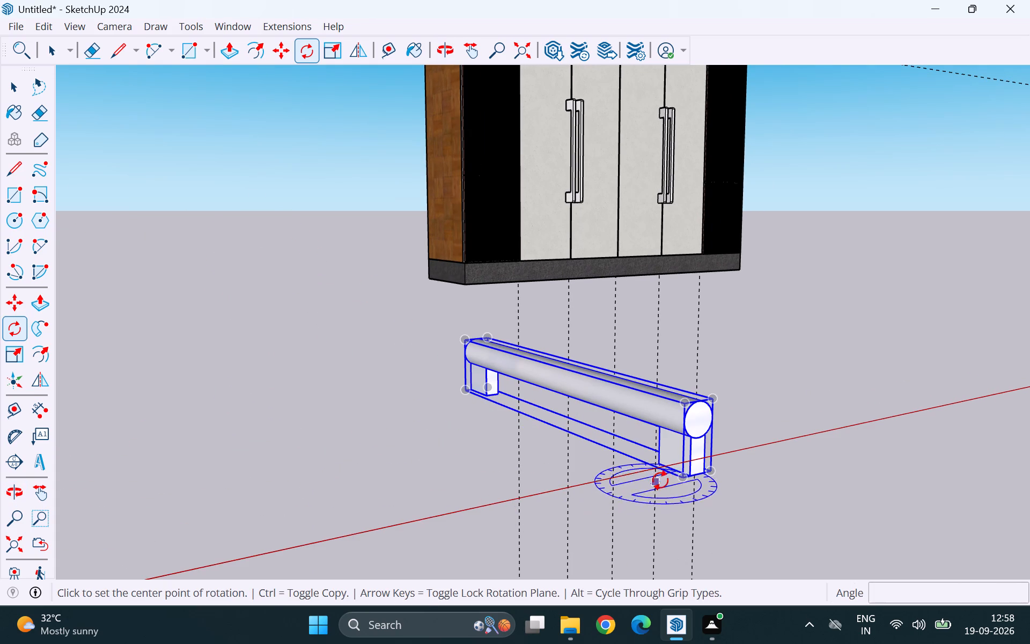
click(682, 475)
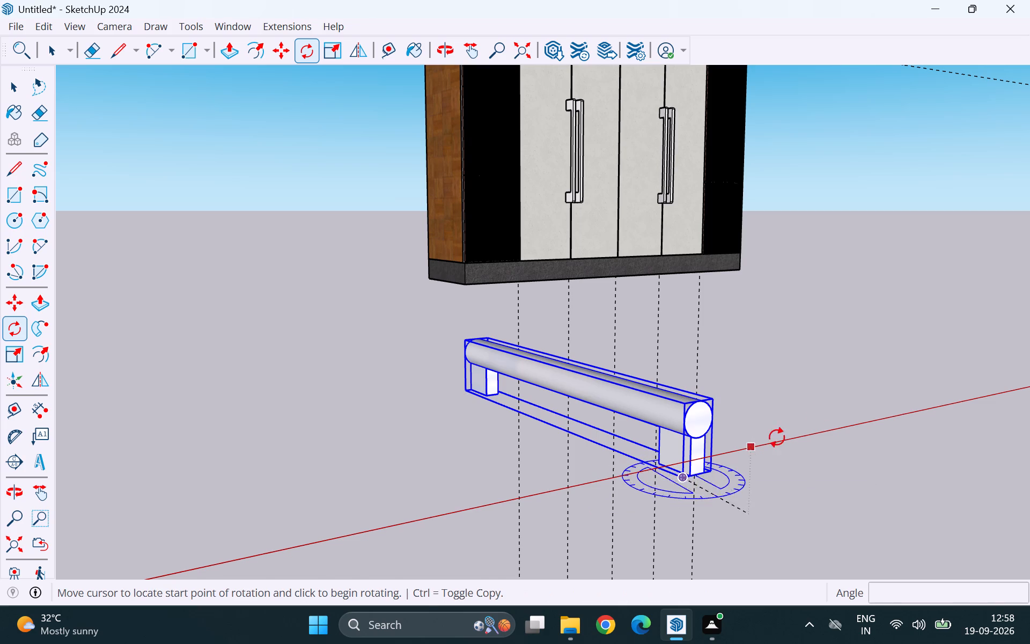
click(850, 401)
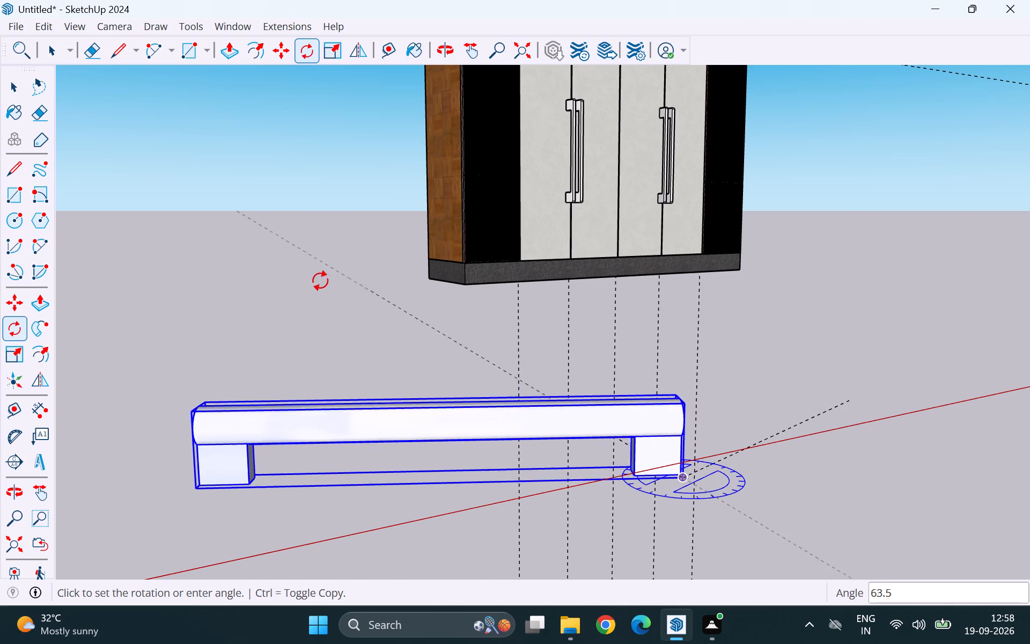
scroll(314, 283, down, 9)
middle_drag(533, 326, 303, 372)
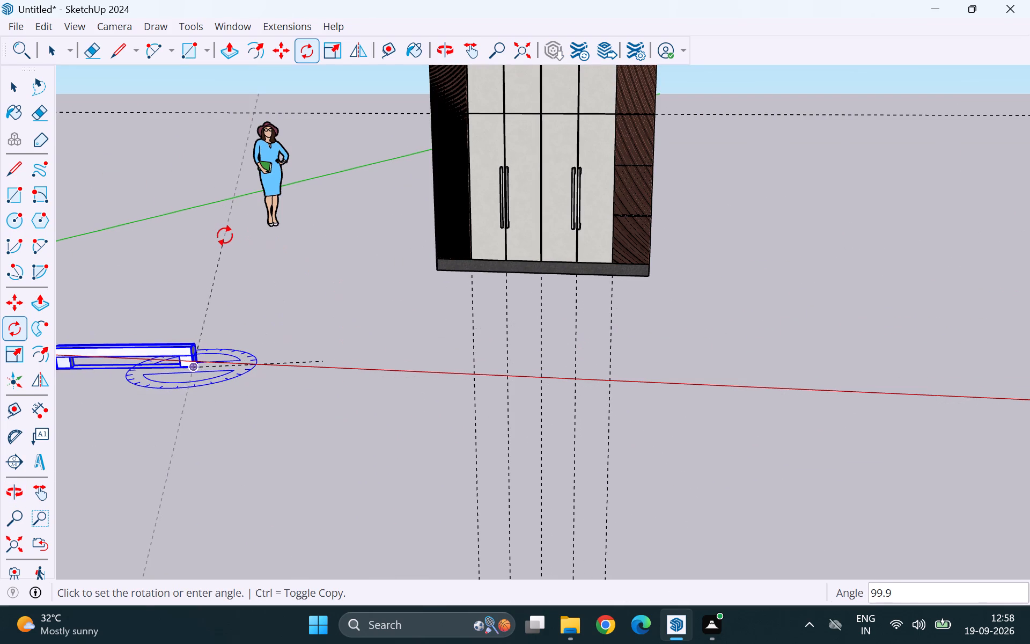
text(90)
key(Return)
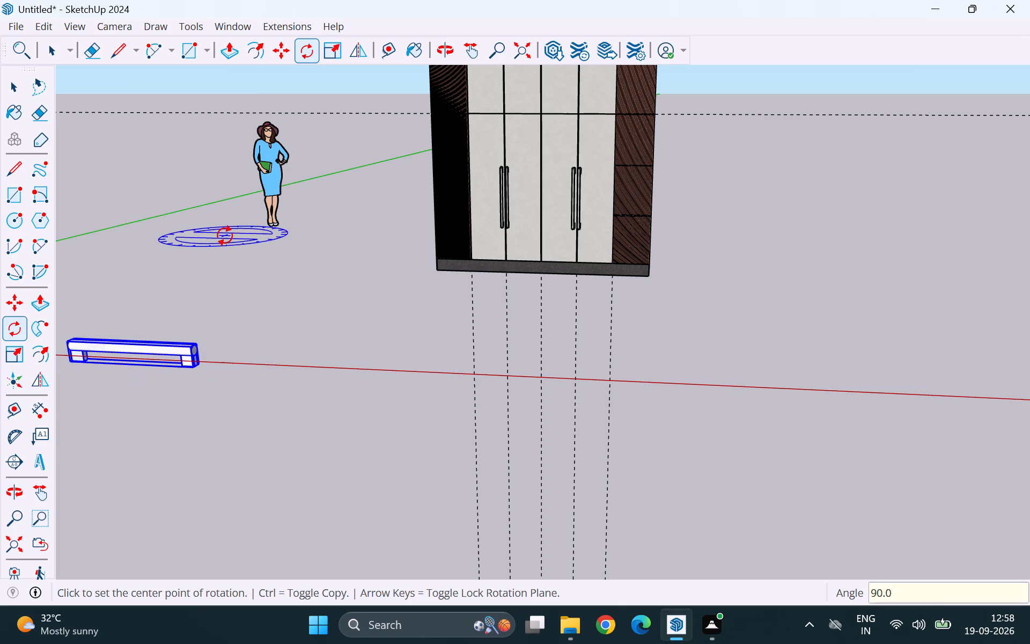
key(space)
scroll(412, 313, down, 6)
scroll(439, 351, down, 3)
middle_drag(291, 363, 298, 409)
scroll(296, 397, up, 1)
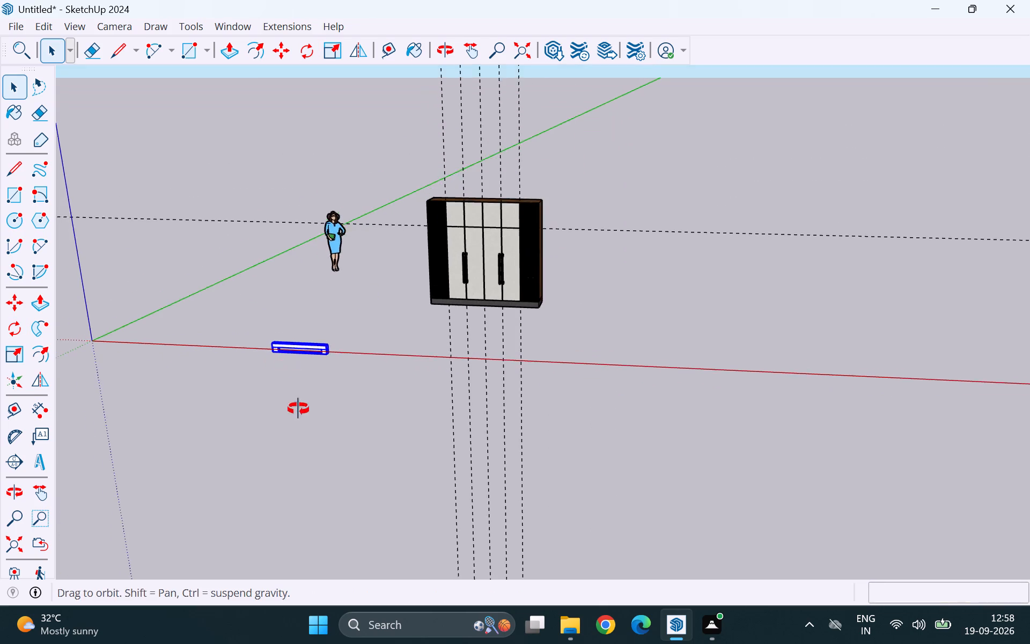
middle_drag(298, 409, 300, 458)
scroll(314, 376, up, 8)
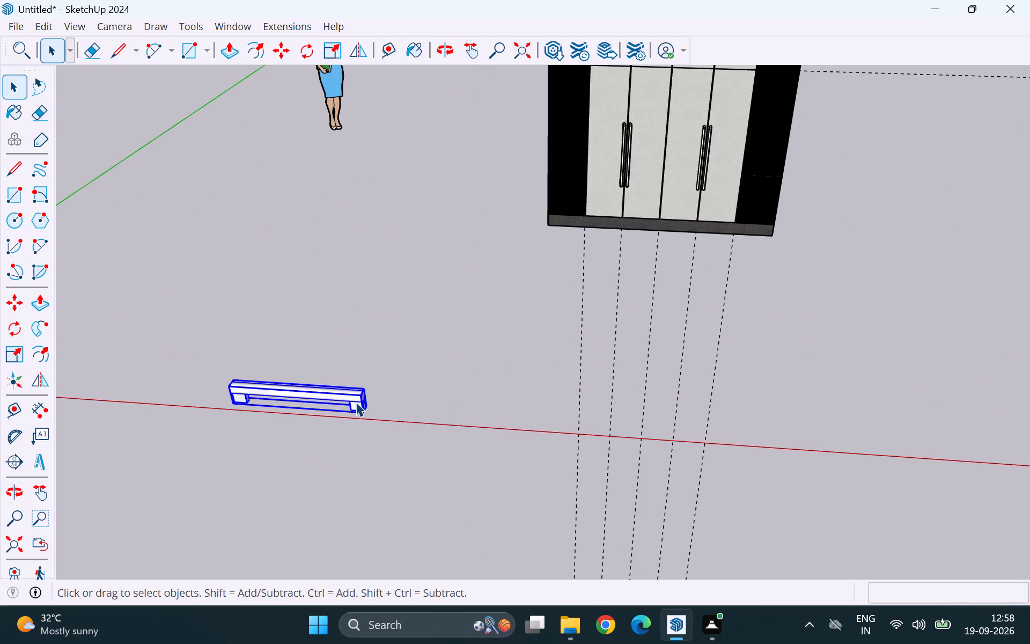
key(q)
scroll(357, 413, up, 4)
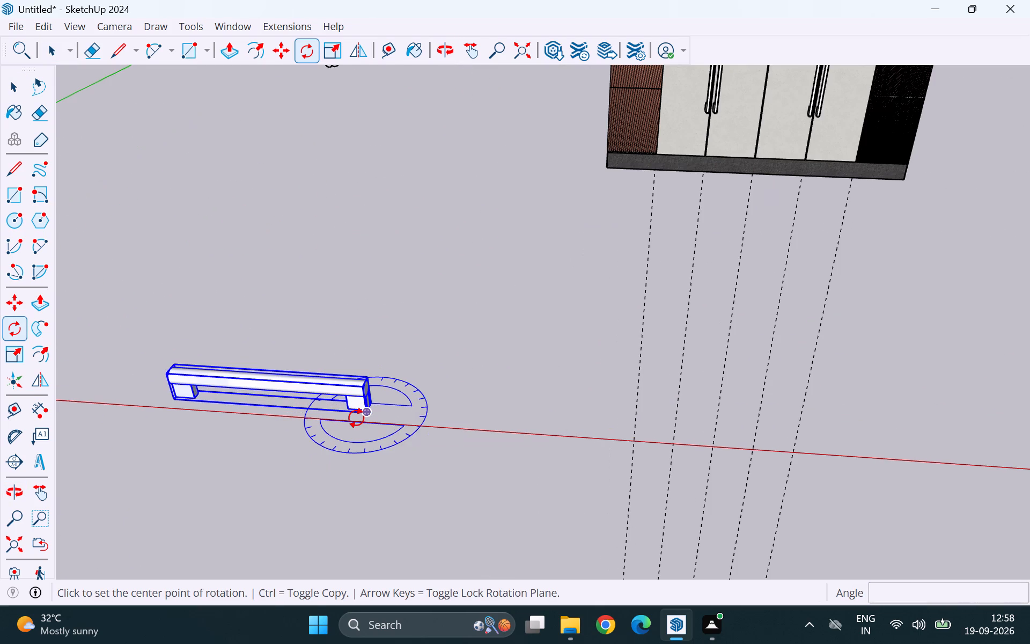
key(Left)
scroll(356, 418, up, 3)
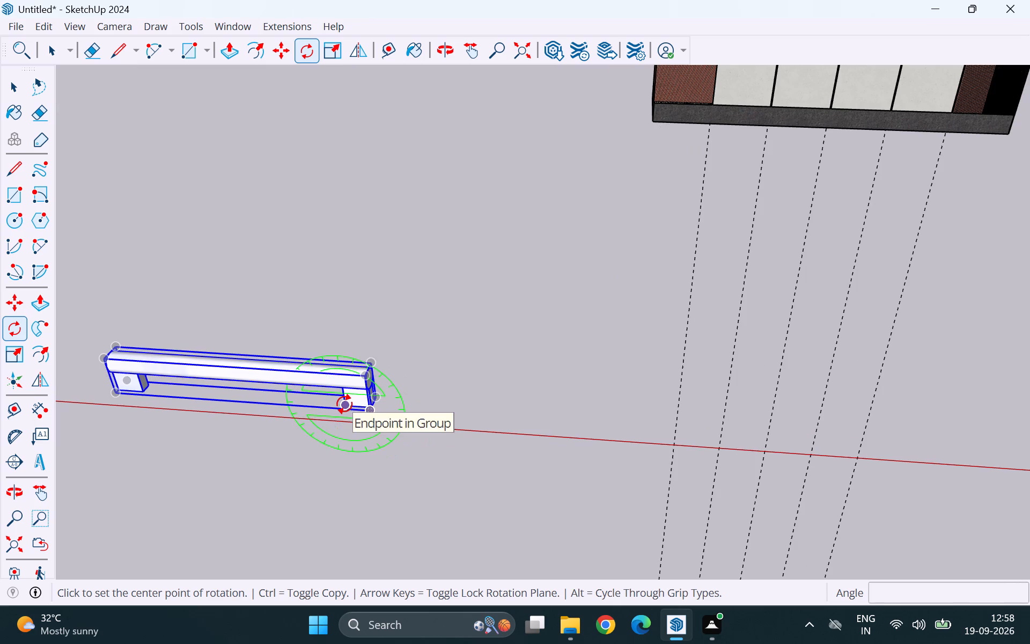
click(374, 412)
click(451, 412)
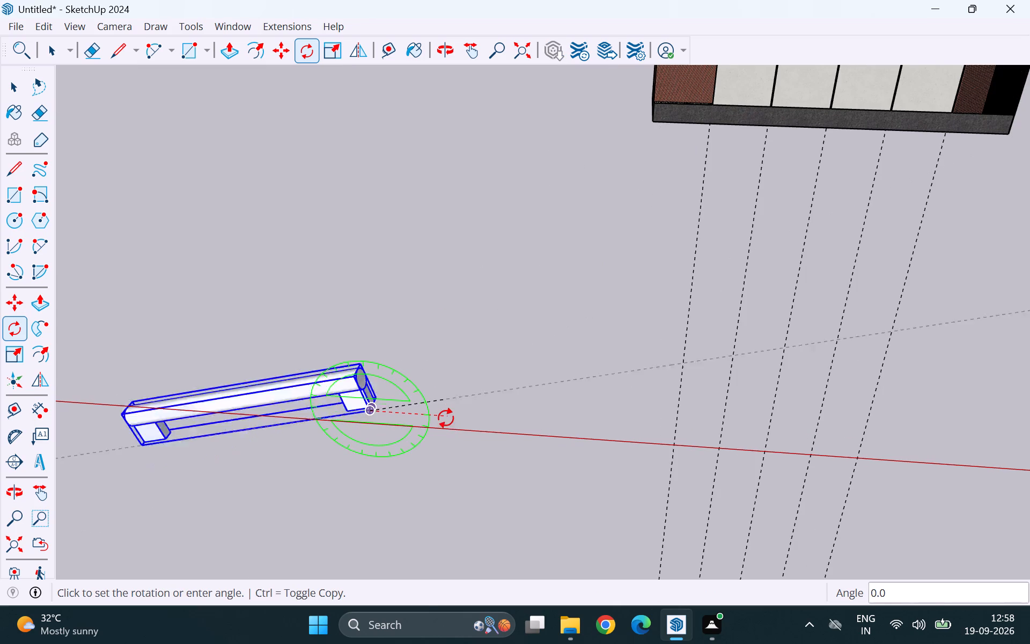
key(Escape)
Rotate the small handle 90 degrees about the red axis from its bottom end corner so its mounting feet face the wardrobe.
key(Right)
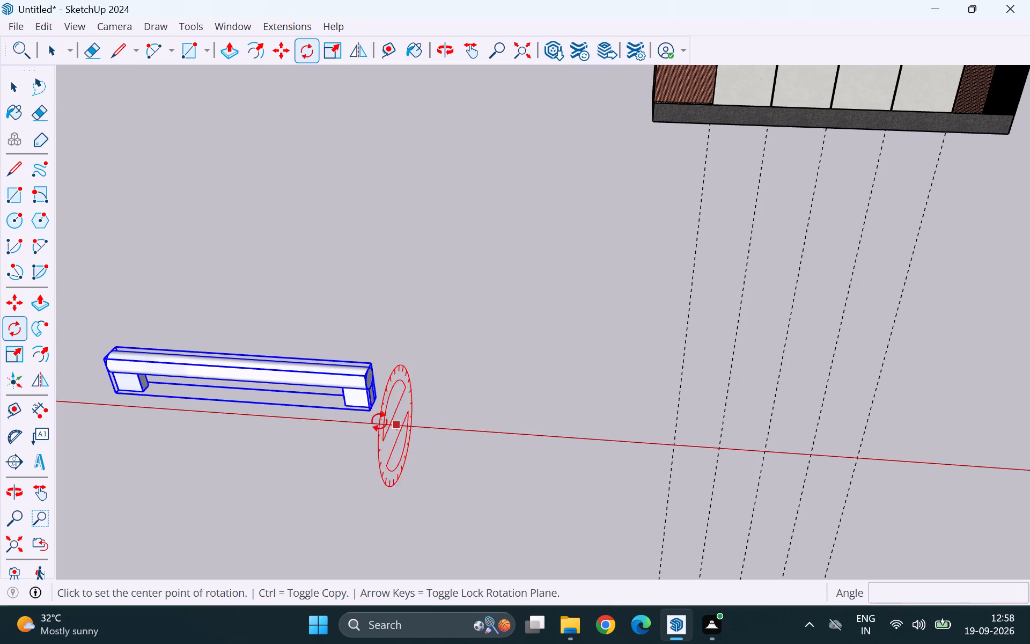
click(372, 414)
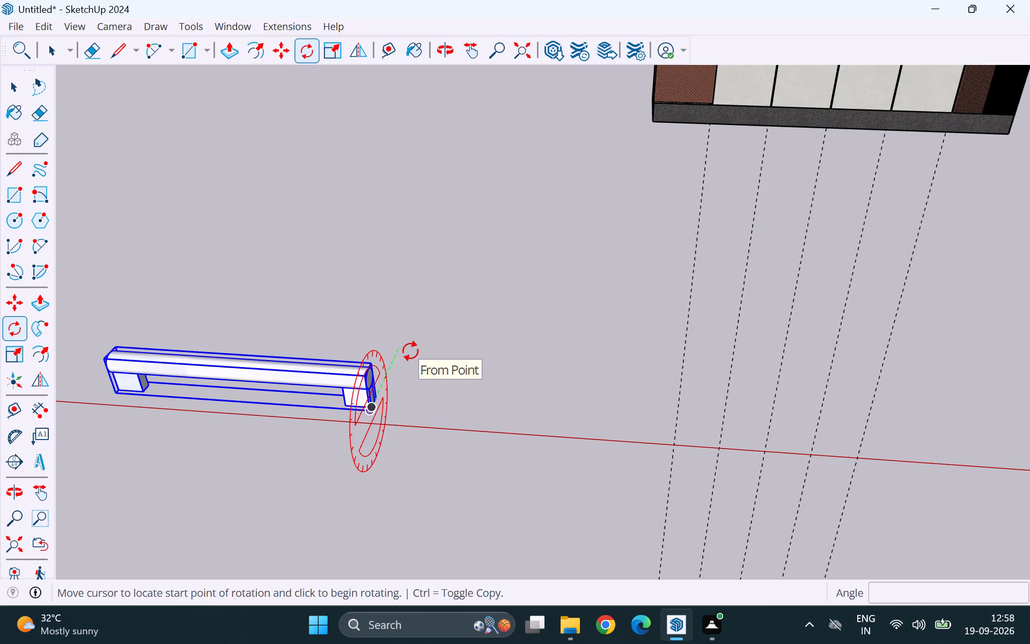
click(423, 320)
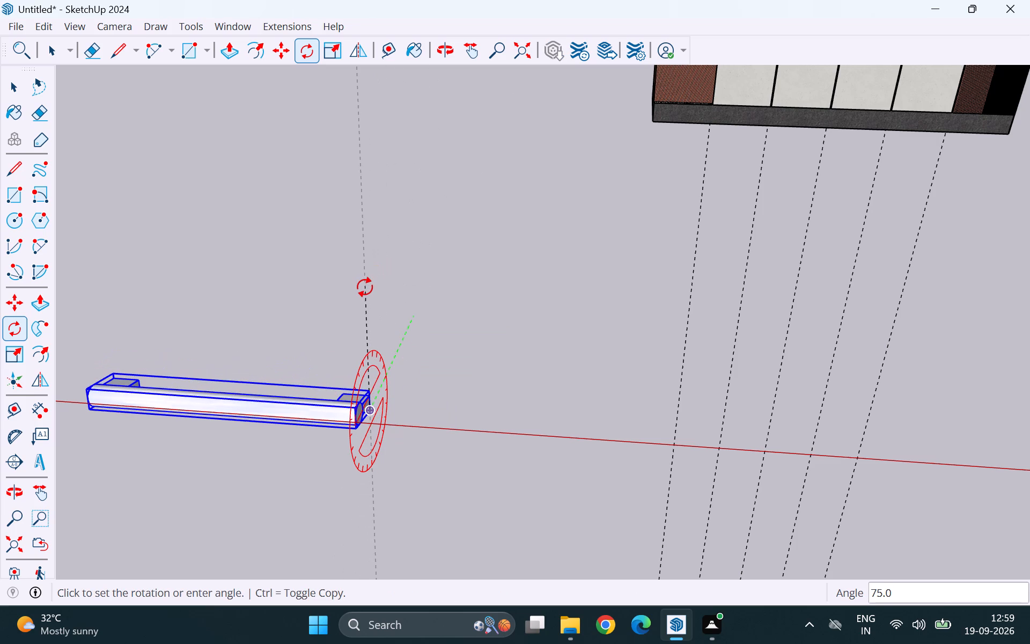
text(90)
key(Return)
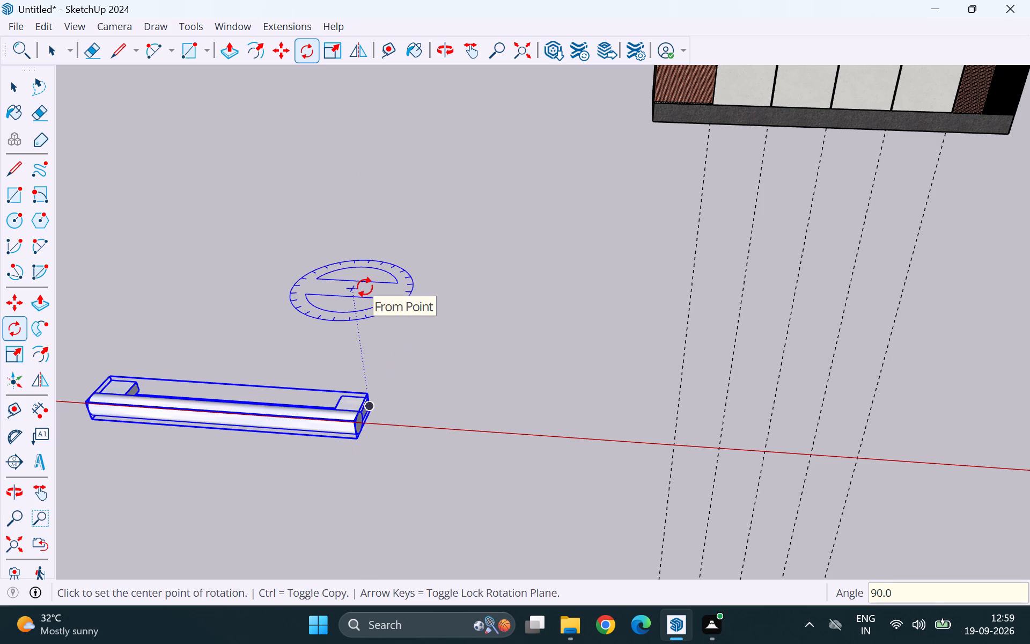
key(space)
Scale the small handle down uniformly from the corner at its end nearest the wardrobe.
scroll(391, 367, down, 10)
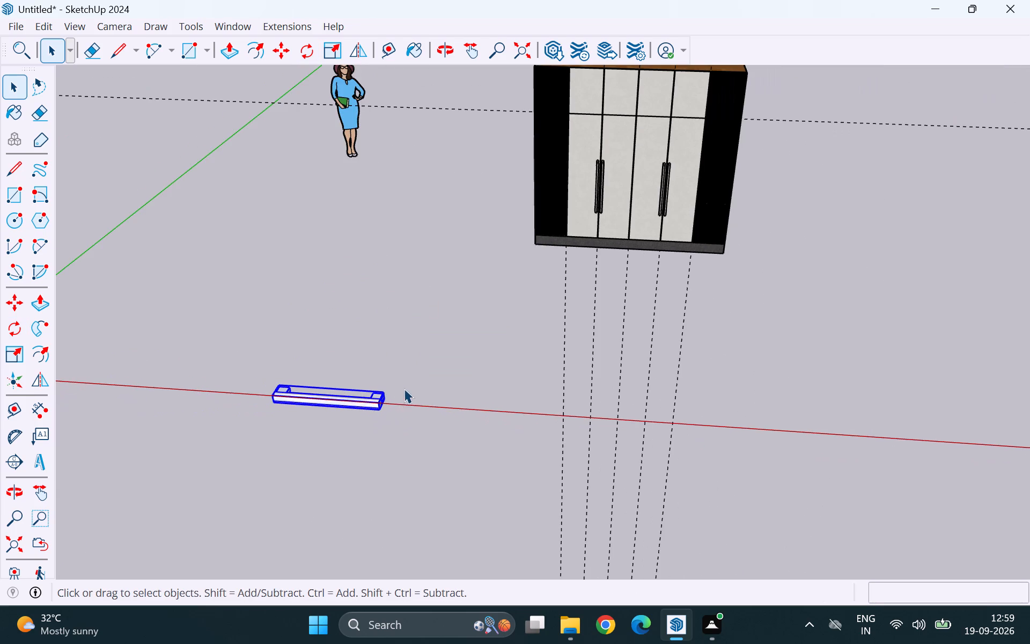
scroll(404, 389, down, 2)
key(s)
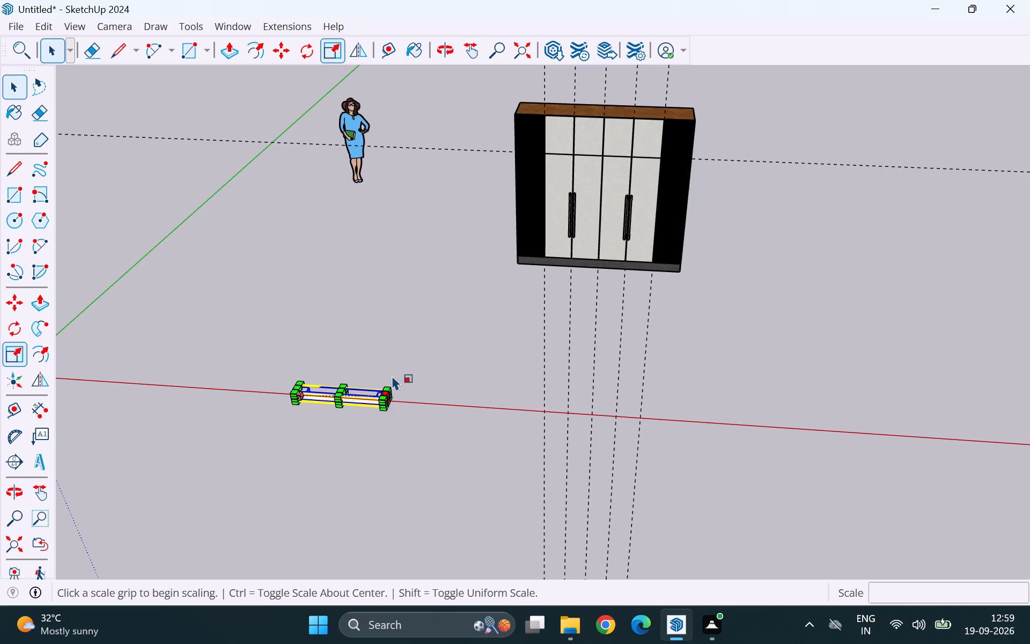
scroll(375, 374, up, 15)
scroll(470, 476, up, 5)
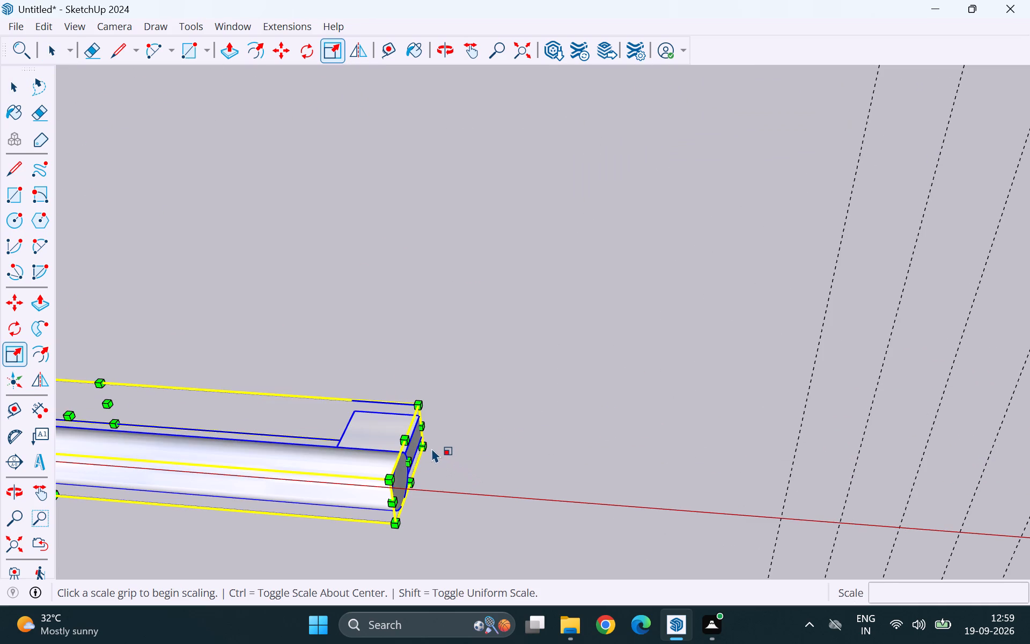
drag(426, 445, 296, 422)
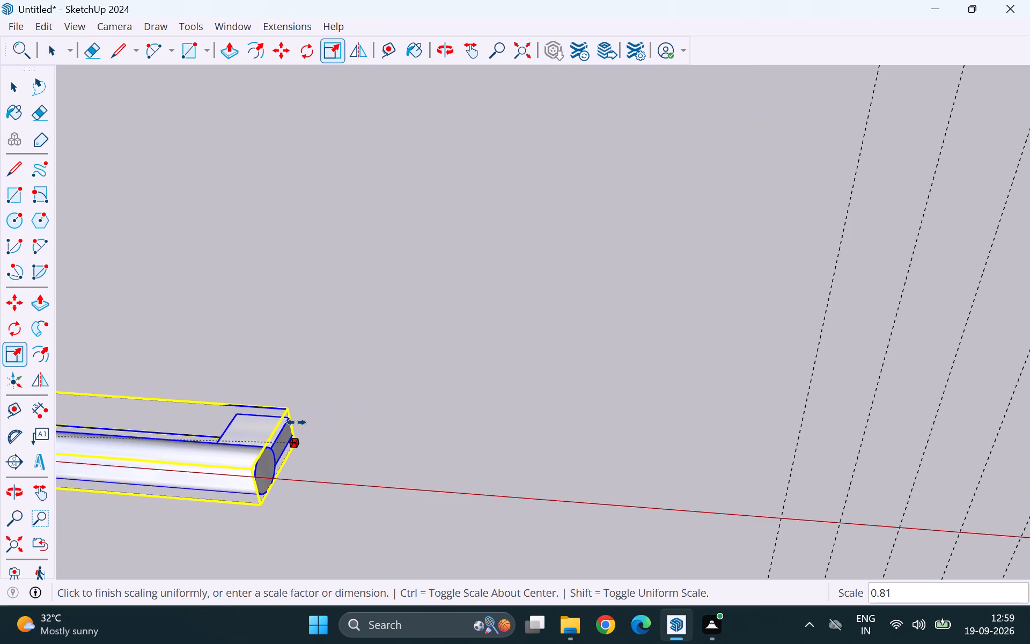
drag(296, 422, 261, 427)
scroll(494, 384, down, 16)
scroll(555, 438, down, 5)
scroll(500, 416, up, 14)
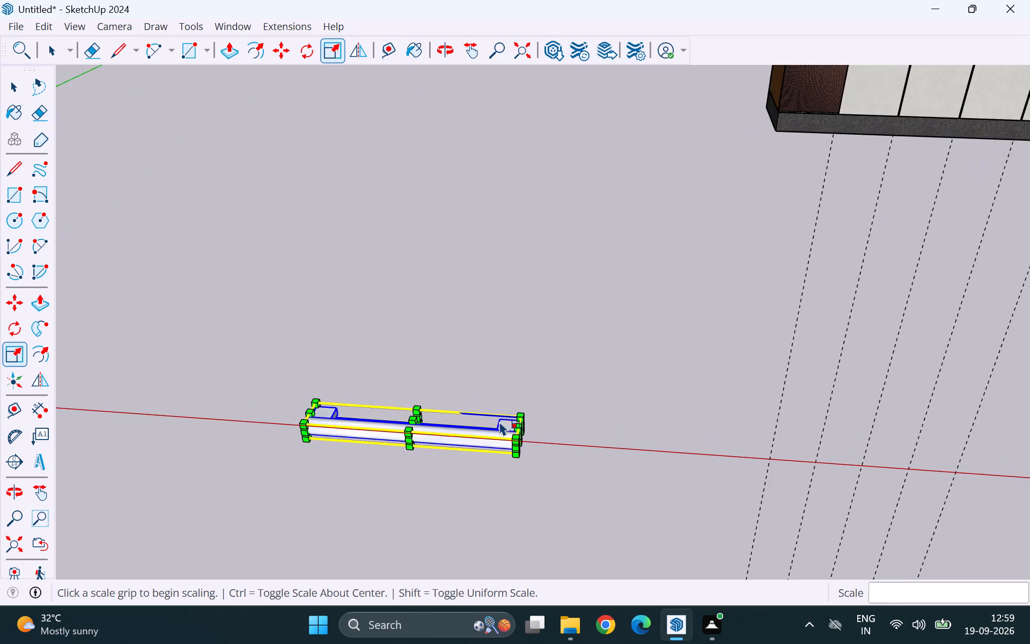
scroll(544, 440, up, 5)
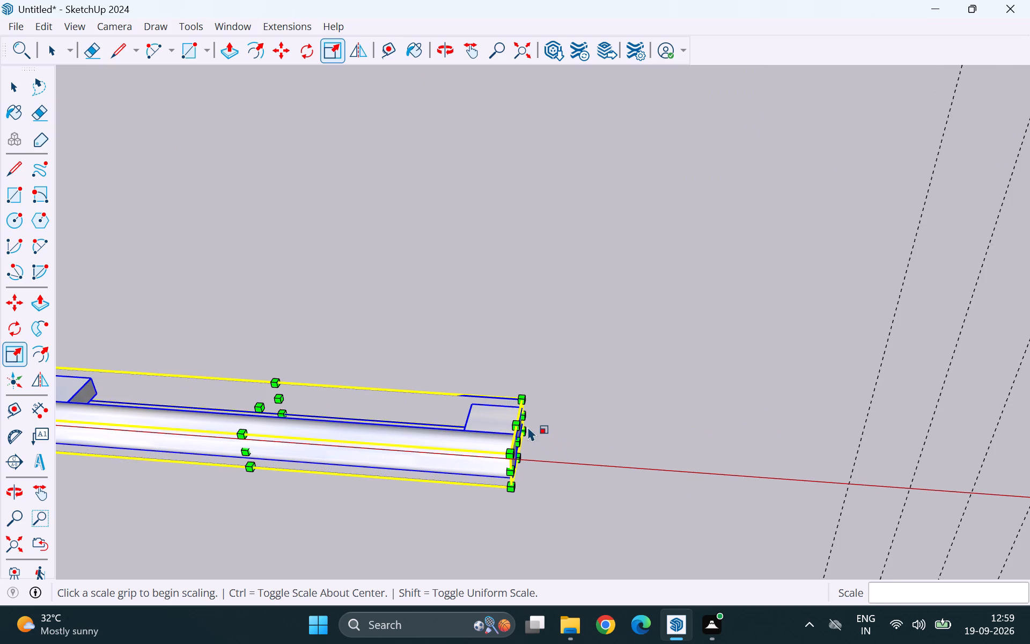
scroll(514, 369, down, 6)
click(540, 362)
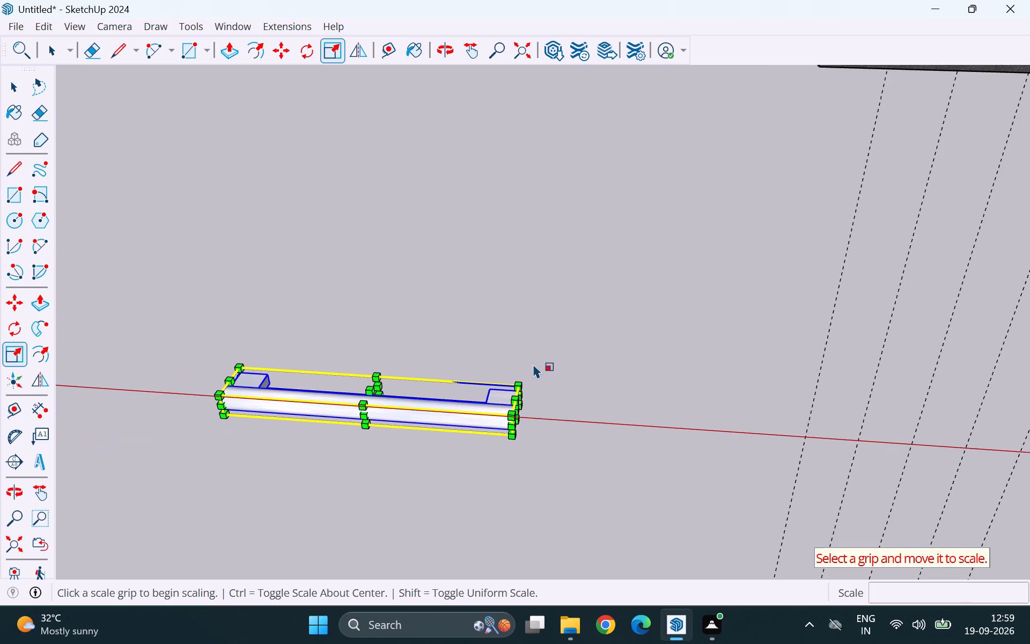
key(space)
Move the small handle by its lower rear end corner onto the wardrobe front, at the joint between the upper and lower light shutters.
scroll(488, 360, down, 11)
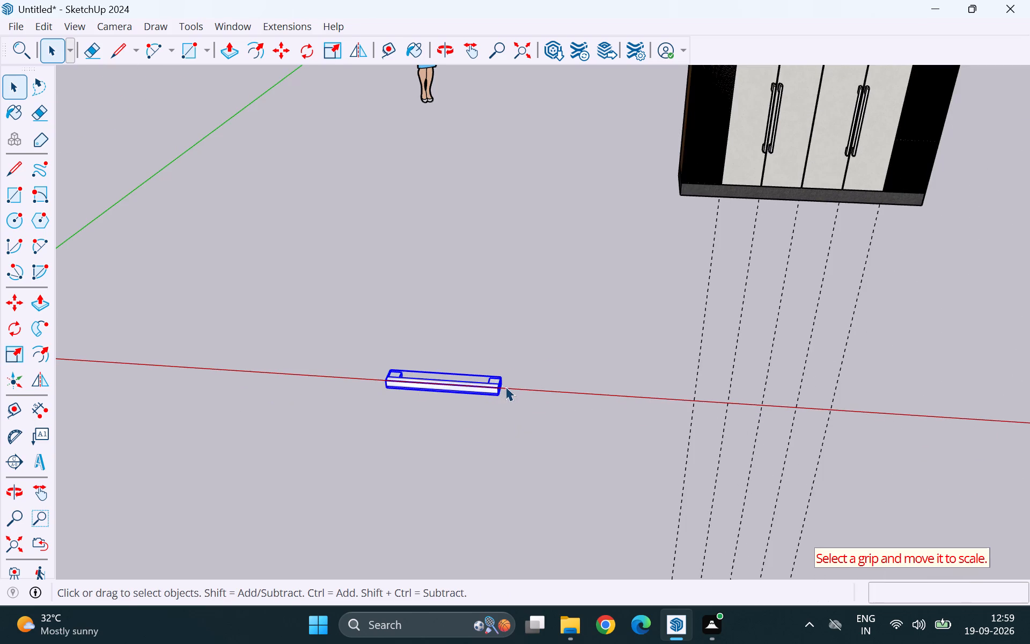
scroll(509, 388, down, 5)
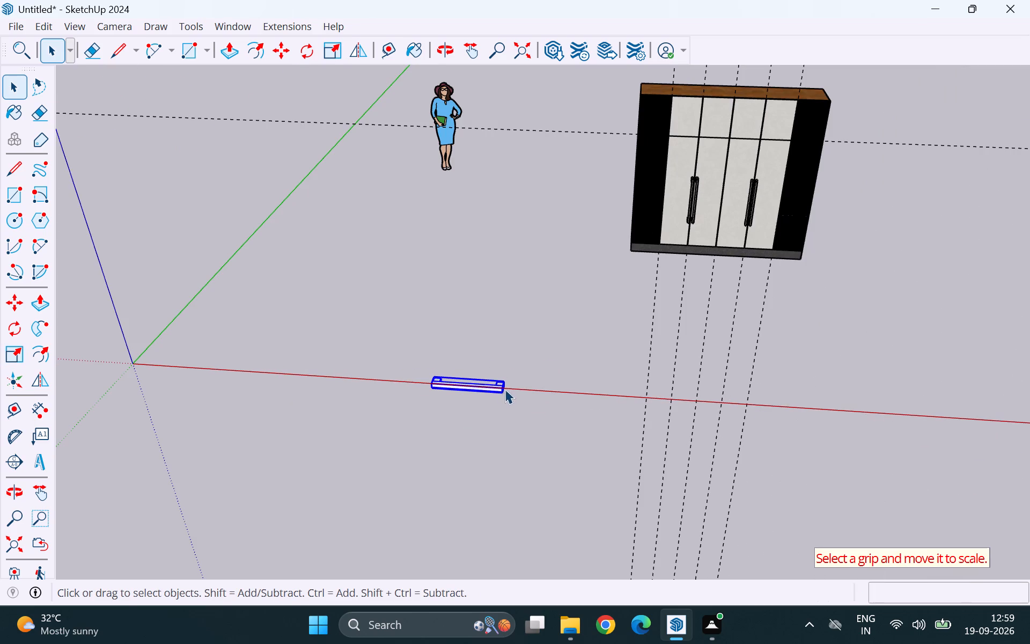
key(m)
scroll(495, 386, up, 19)
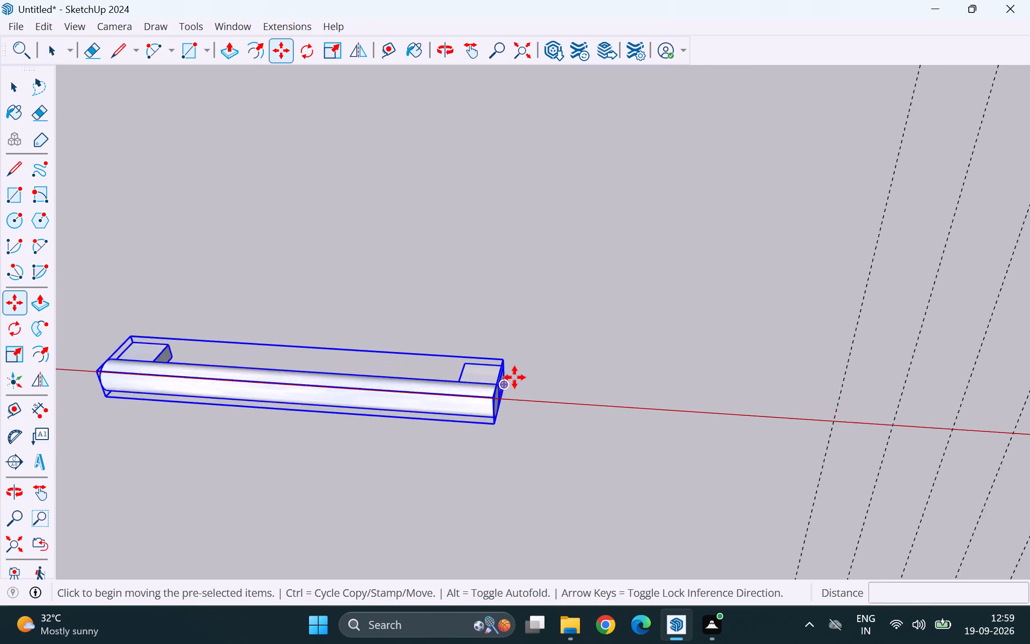
scroll(514, 377, up, 4)
middle_drag(525, 393, 321, 356)
scroll(525, 393, up, 1)
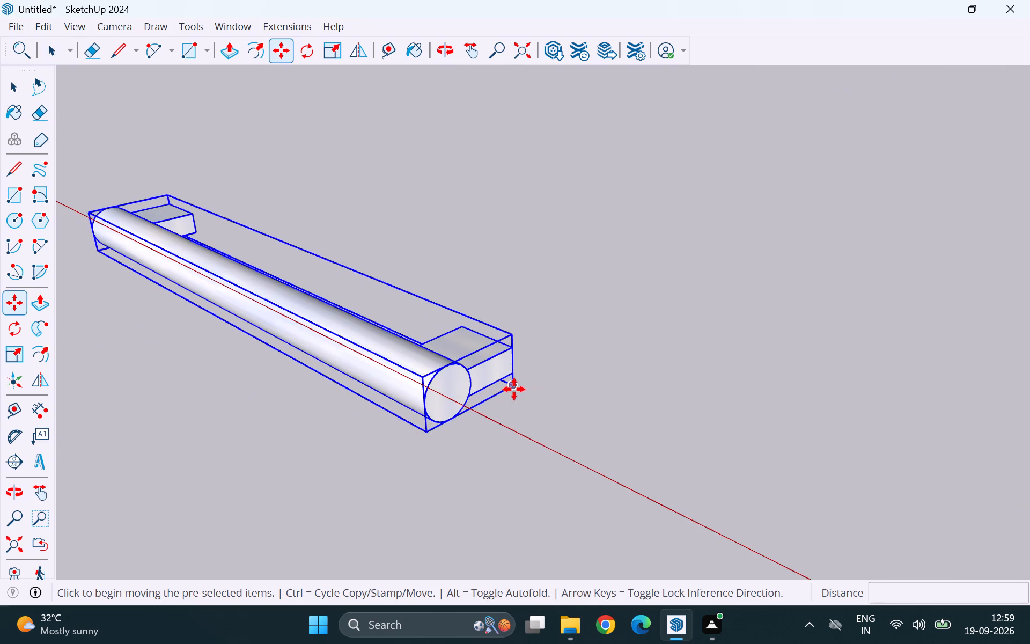
click(512, 388)
scroll(361, 479, down, 20)
scroll(361, 479, down, 8)
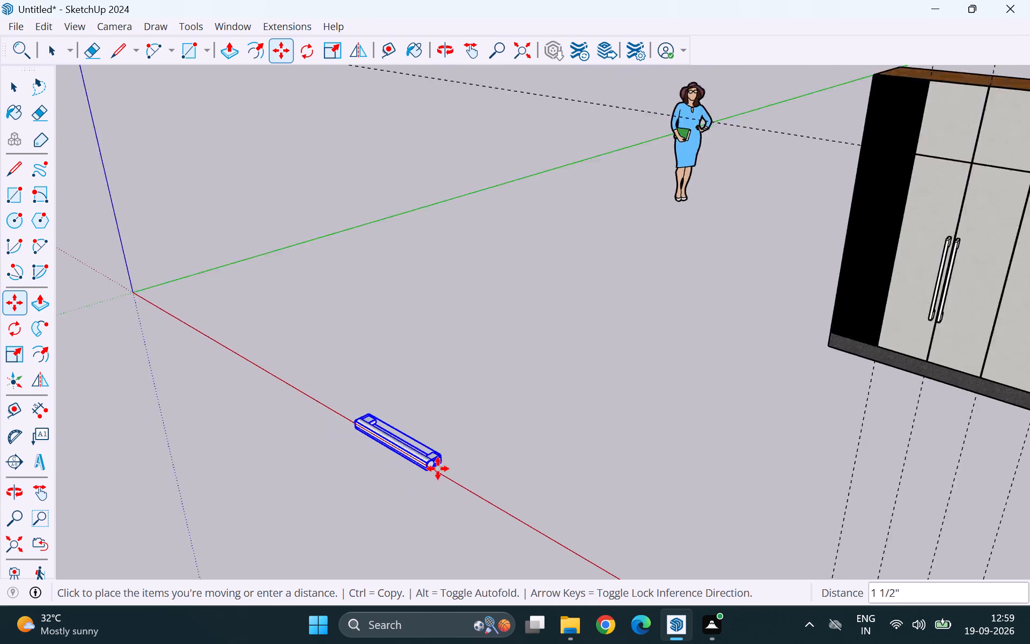
scroll(438, 469, down, 8)
scroll(669, 304, up, 10)
scroll(628, 353, up, 5)
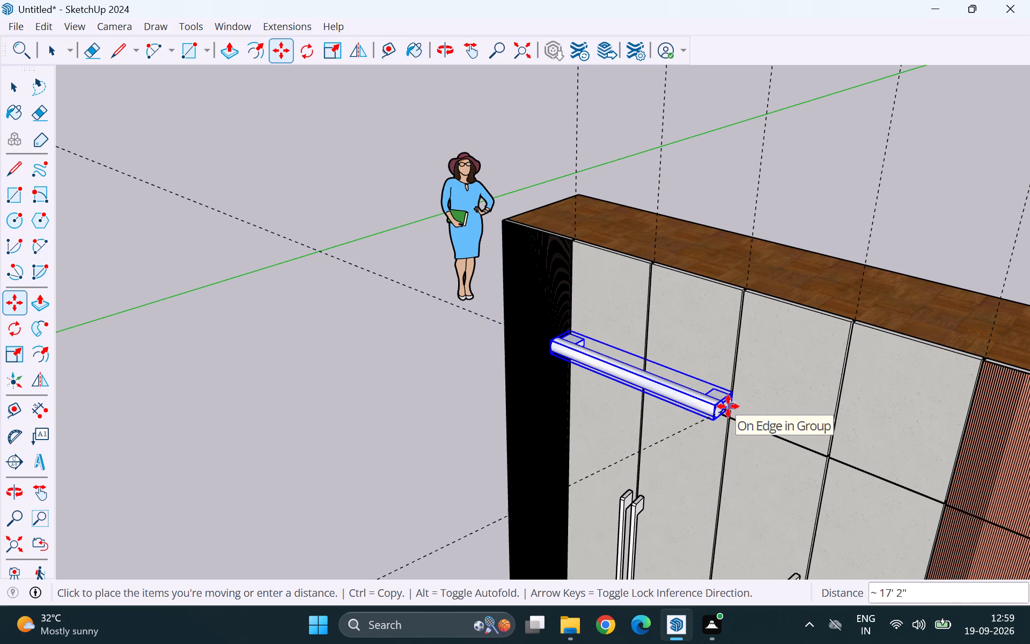
click(731, 404)
Scale the small handle uniformly to 0.36 about its corner beside the fluted side panel.
middle_drag(597, 469, 641, 475)
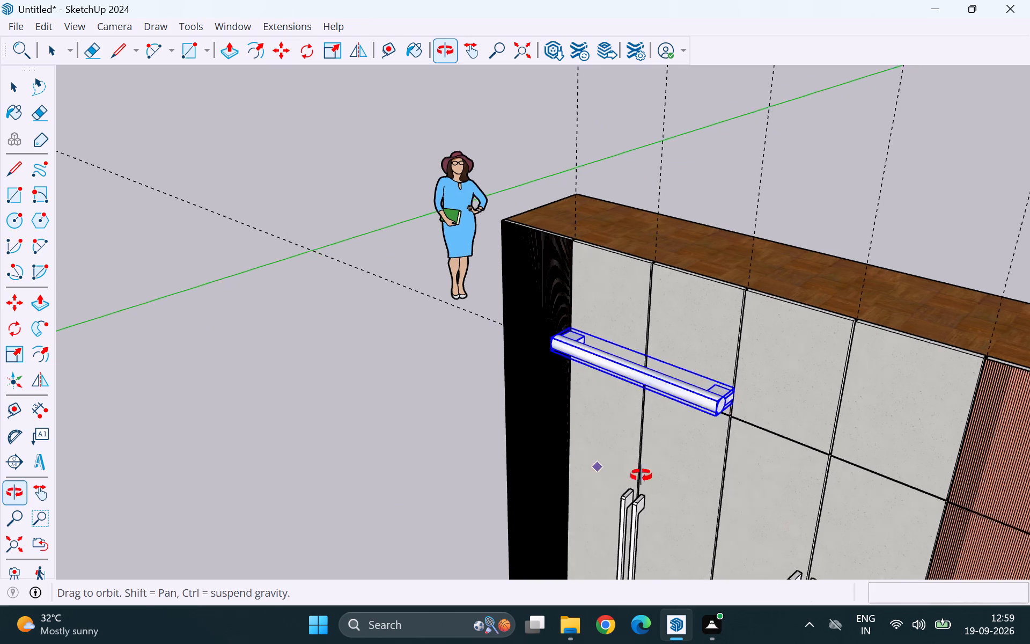
middle_drag(641, 475, 701, 487)
key(s)
scroll(752, 358, up, 11)
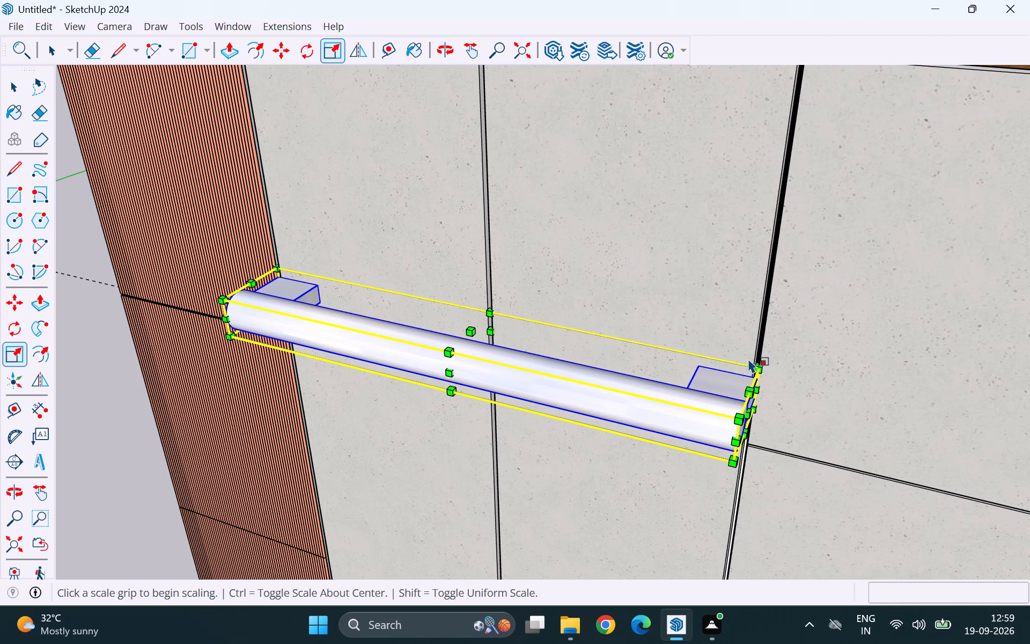
drag(759, 368, 639, 345)
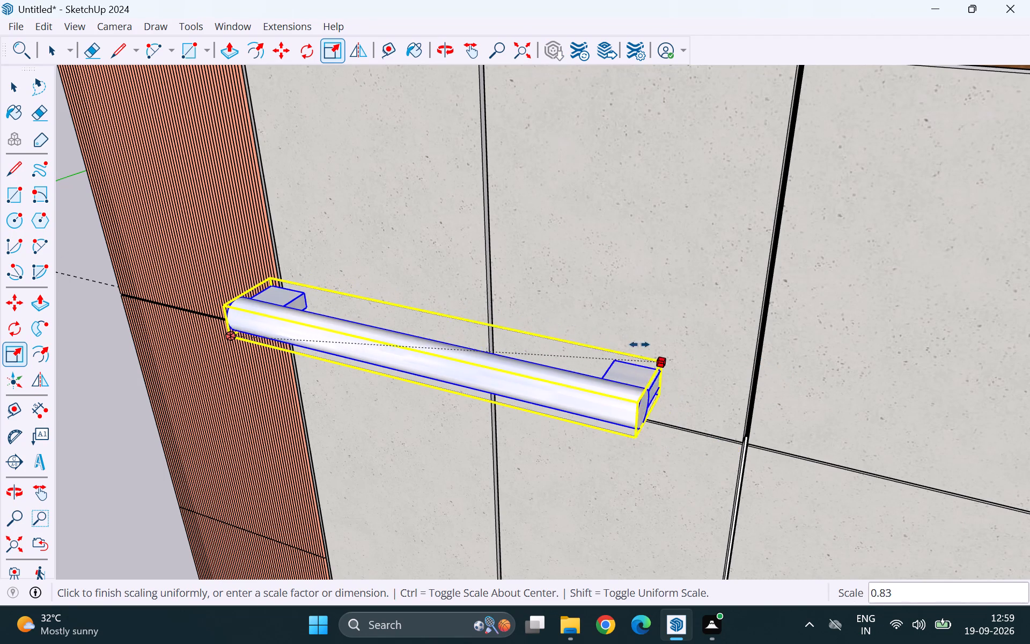
drag(639, 345, 404, 291)
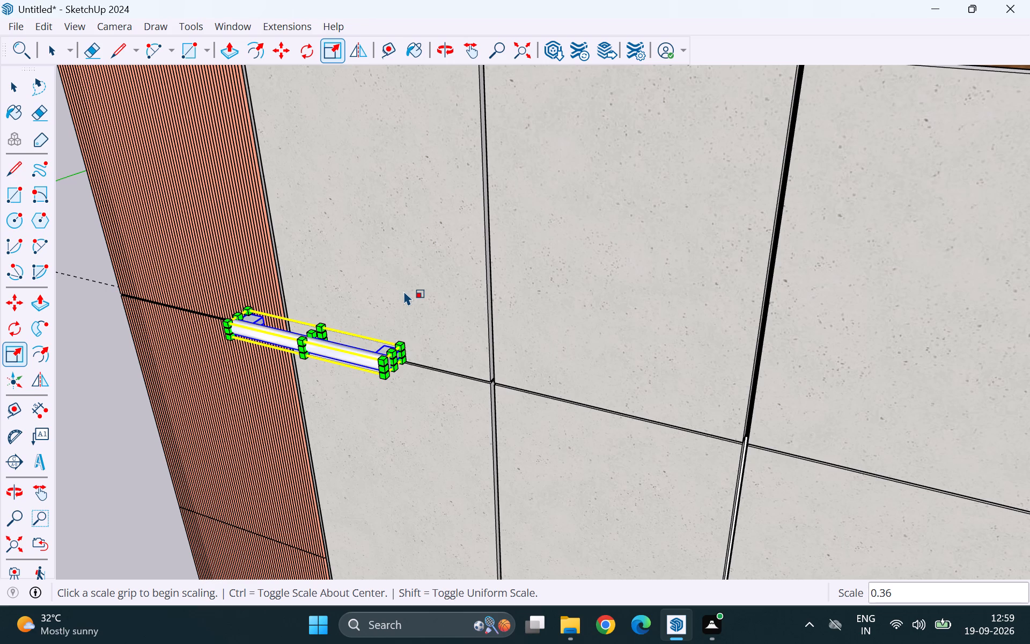
Move the small handle just above the horizontal joint, between the fluted panel and the next vertical joint, on the first upper shutter.
scroll(621, 305, down, 4)
middle_drag(379, 348, 506, 323)
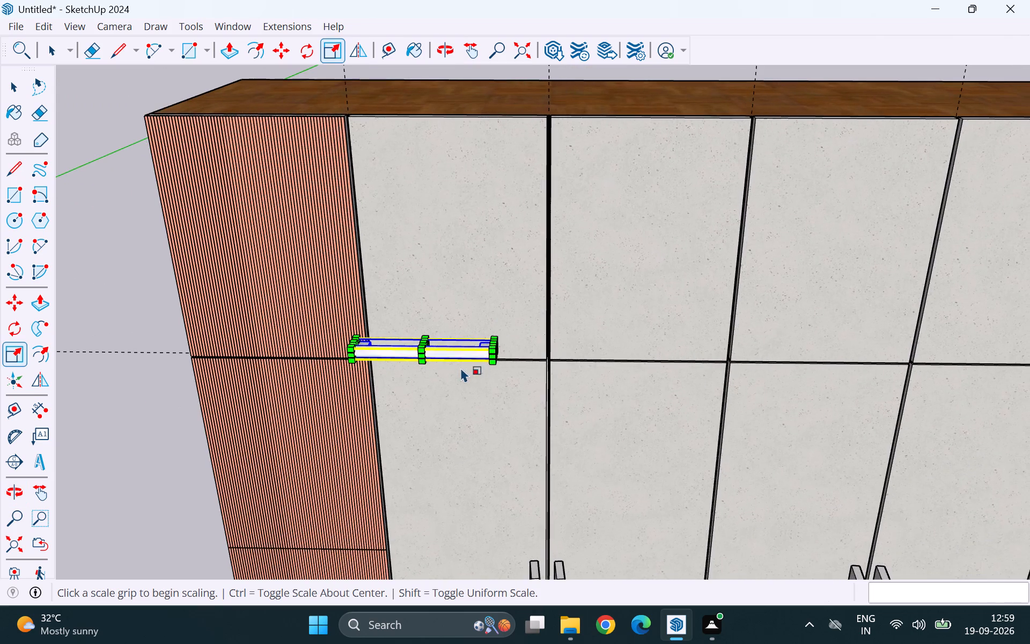
scroll(439, 365, up, 5)
key(m)
drag(437, 348, 460, 313)
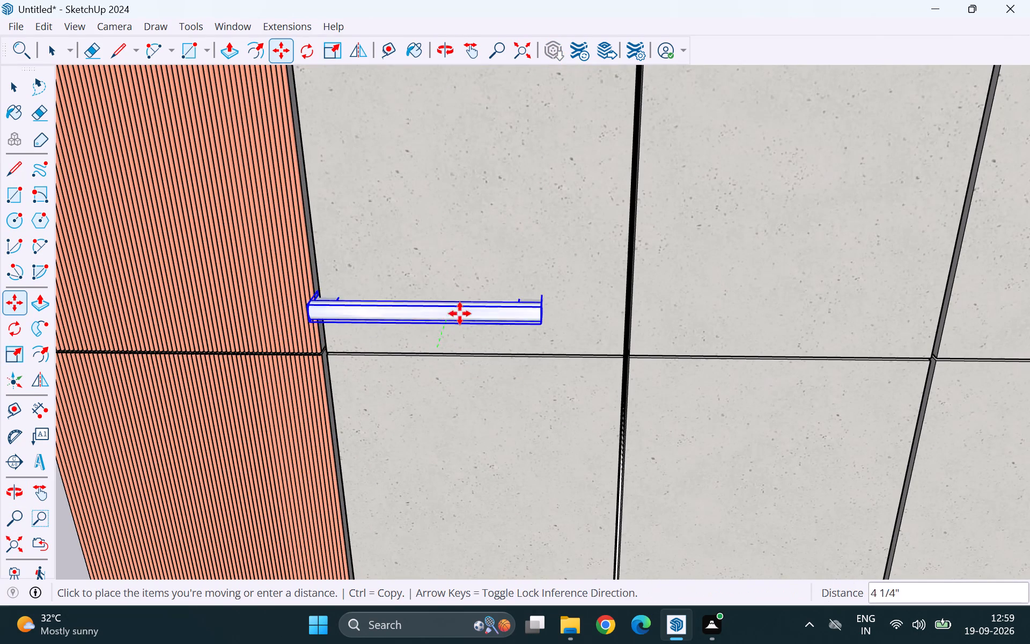
drag(460, 313, 490, 335)
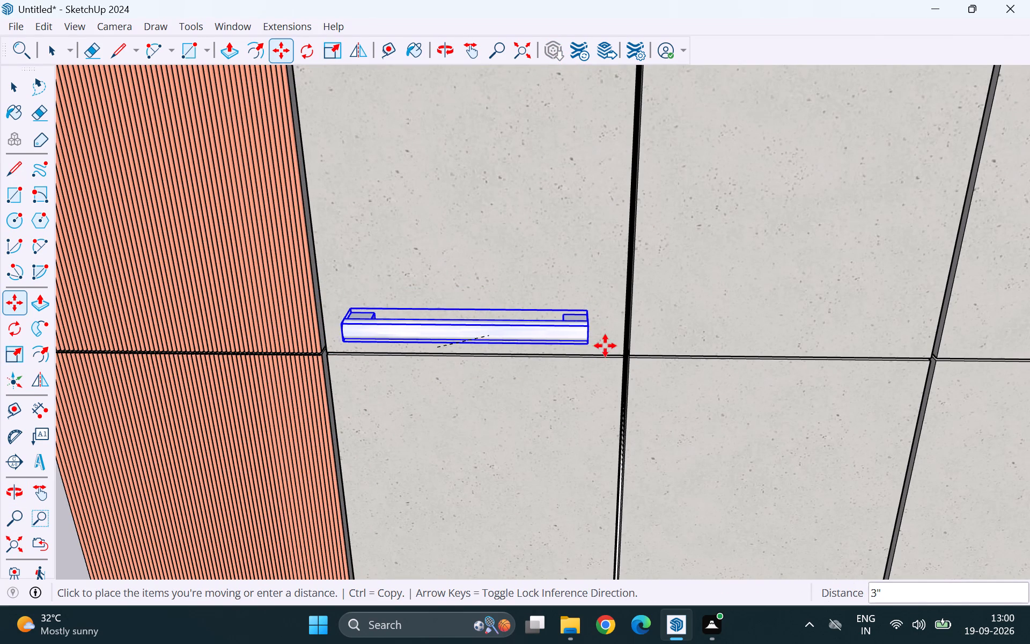
click(490, 326)
Move the small handle by its lower rear end corner about 1 1/16" onto the upper shutter's face.
middle_drag(653, 336, 644, 340)
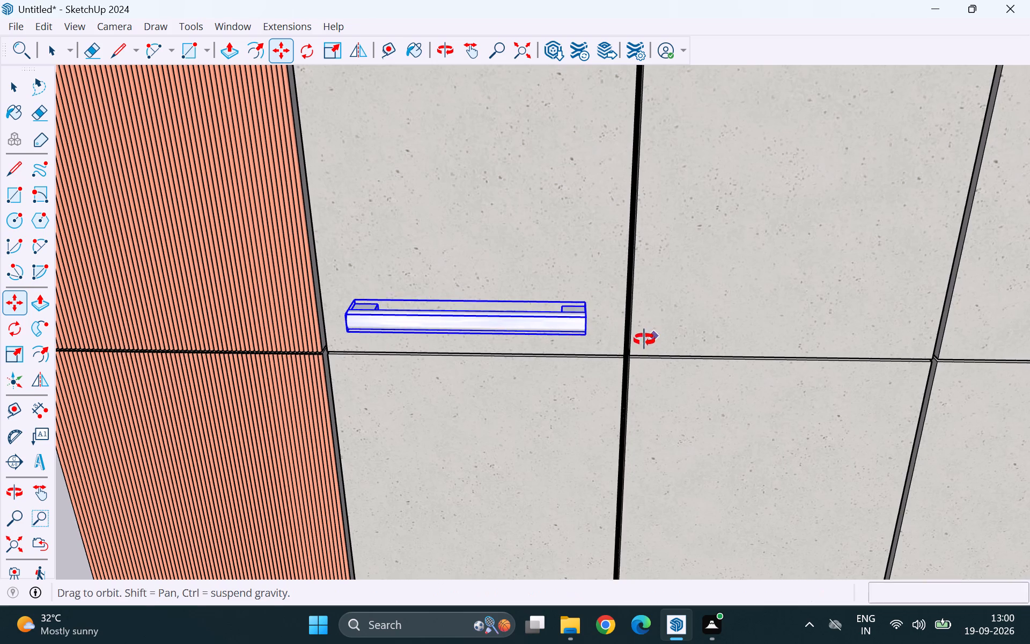
middle_drag(644, 340, 334, 390)
scroll(526, 335, up, 9)
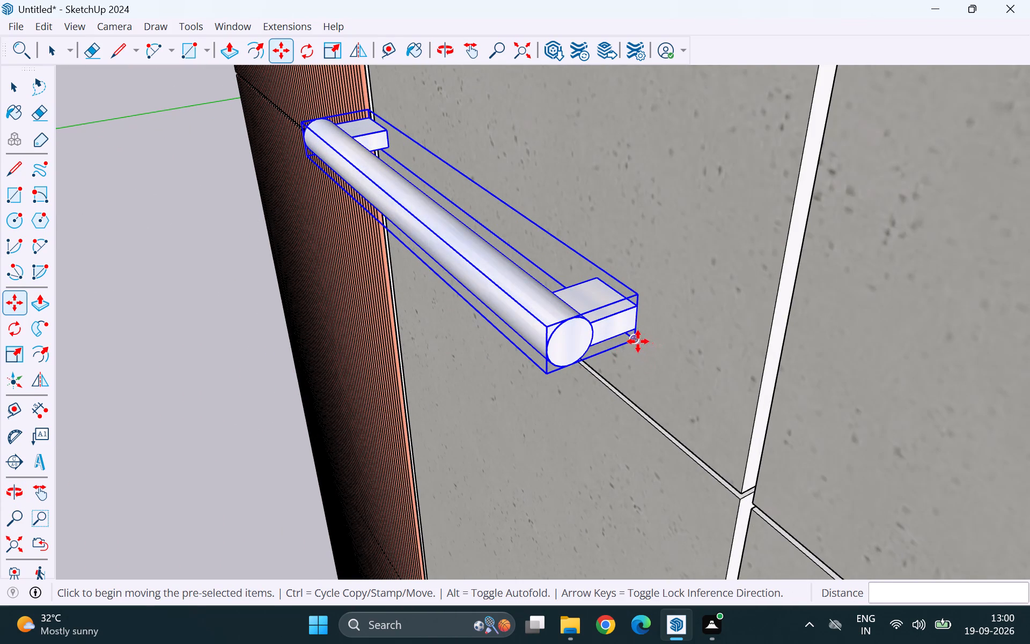
click(635, 341)
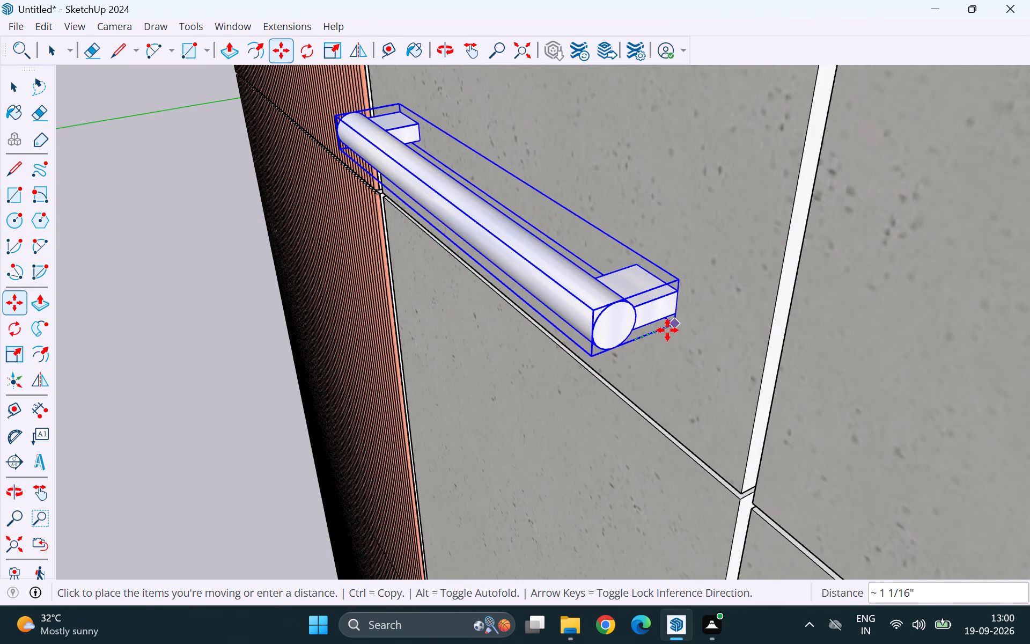
click(671, 328)
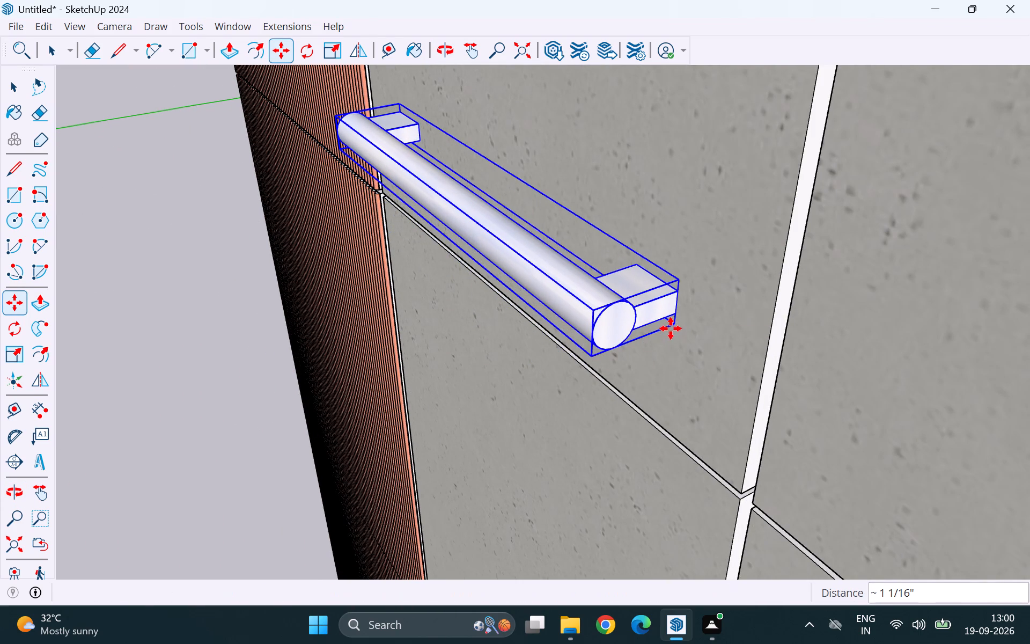
scroll(604, 358, down, 5)
key(space)
scroll(613, 373, down, 12)
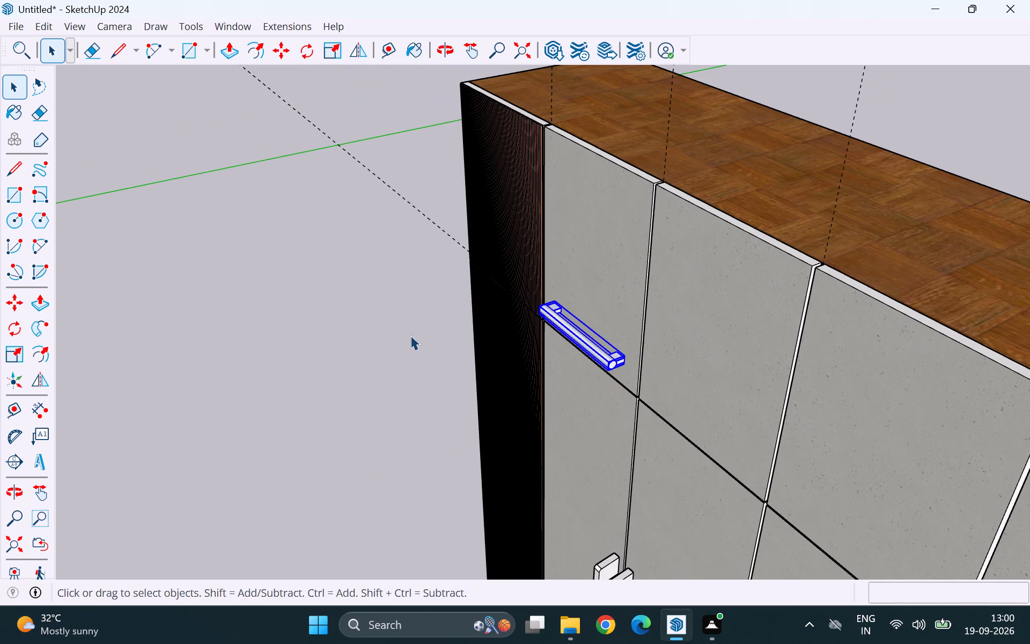
click(410, 335)
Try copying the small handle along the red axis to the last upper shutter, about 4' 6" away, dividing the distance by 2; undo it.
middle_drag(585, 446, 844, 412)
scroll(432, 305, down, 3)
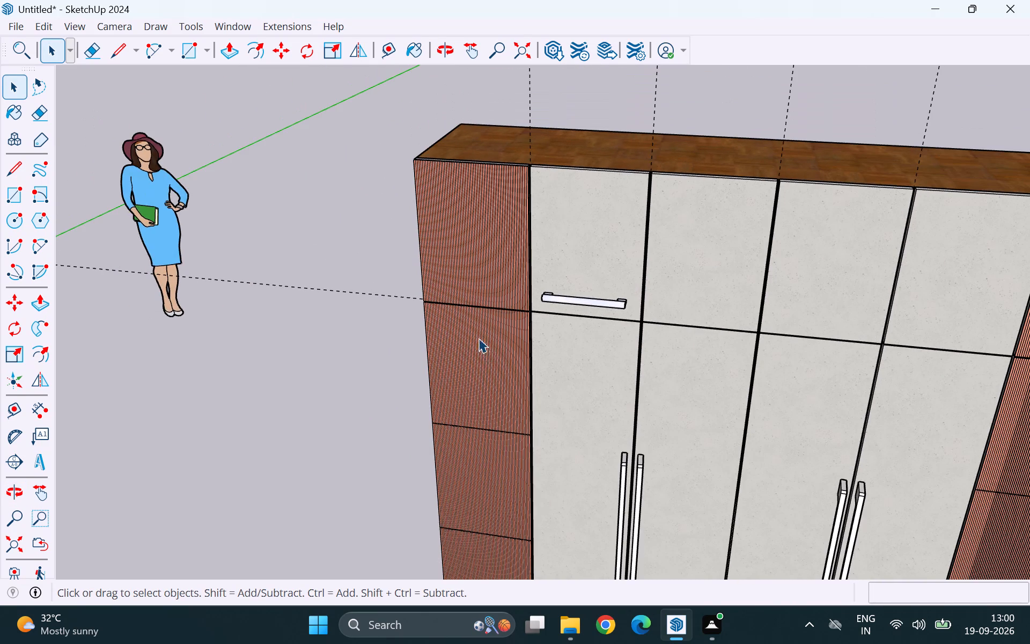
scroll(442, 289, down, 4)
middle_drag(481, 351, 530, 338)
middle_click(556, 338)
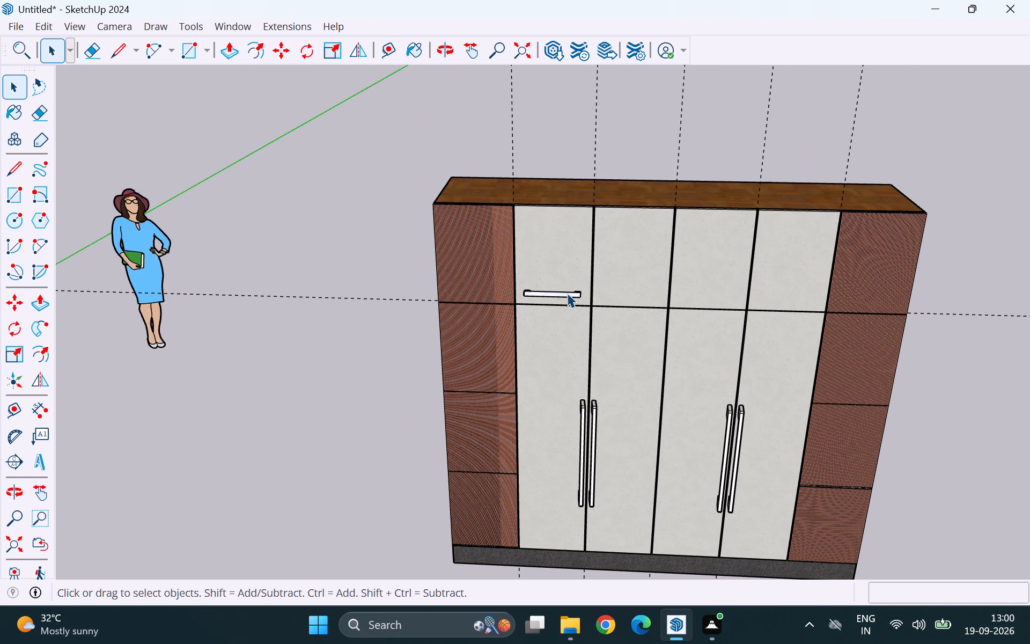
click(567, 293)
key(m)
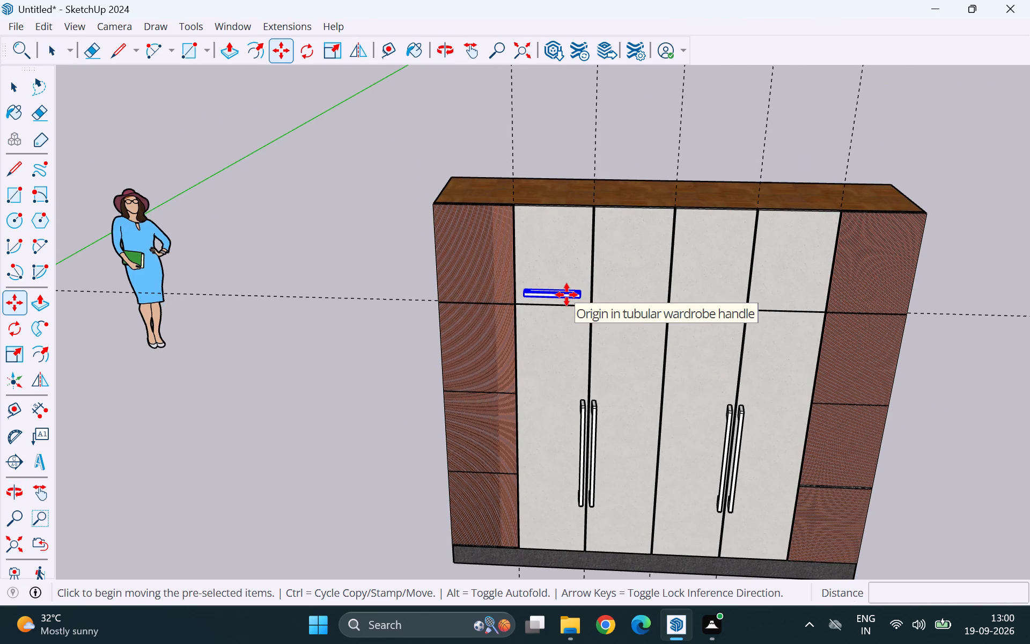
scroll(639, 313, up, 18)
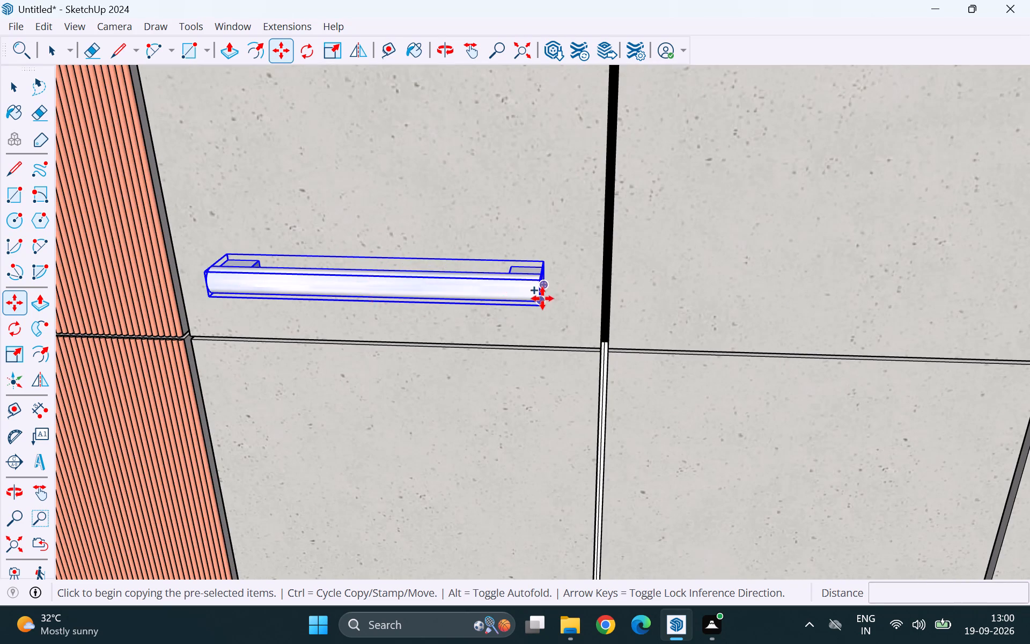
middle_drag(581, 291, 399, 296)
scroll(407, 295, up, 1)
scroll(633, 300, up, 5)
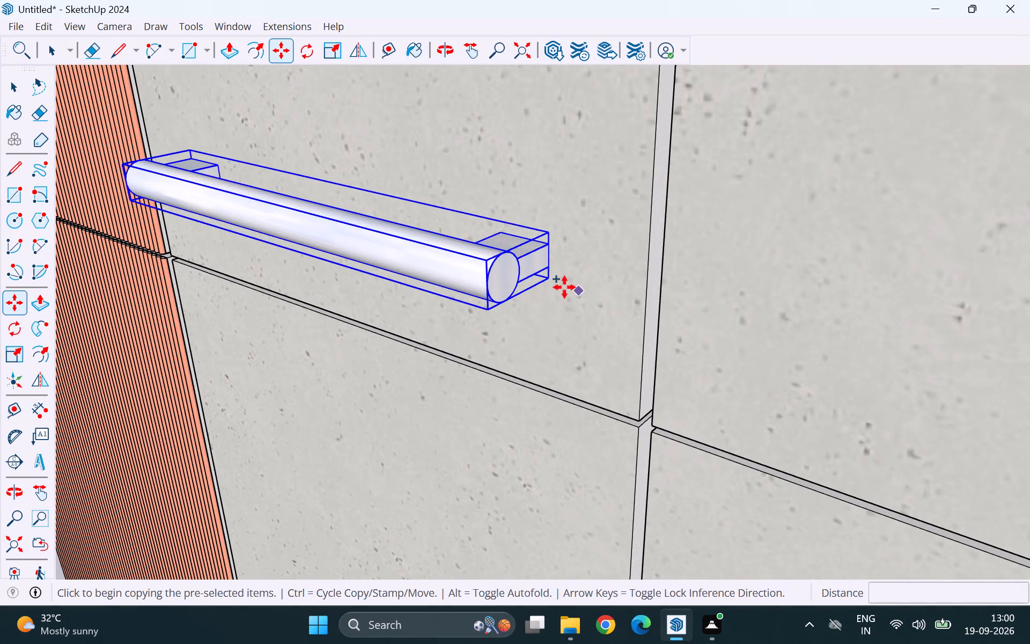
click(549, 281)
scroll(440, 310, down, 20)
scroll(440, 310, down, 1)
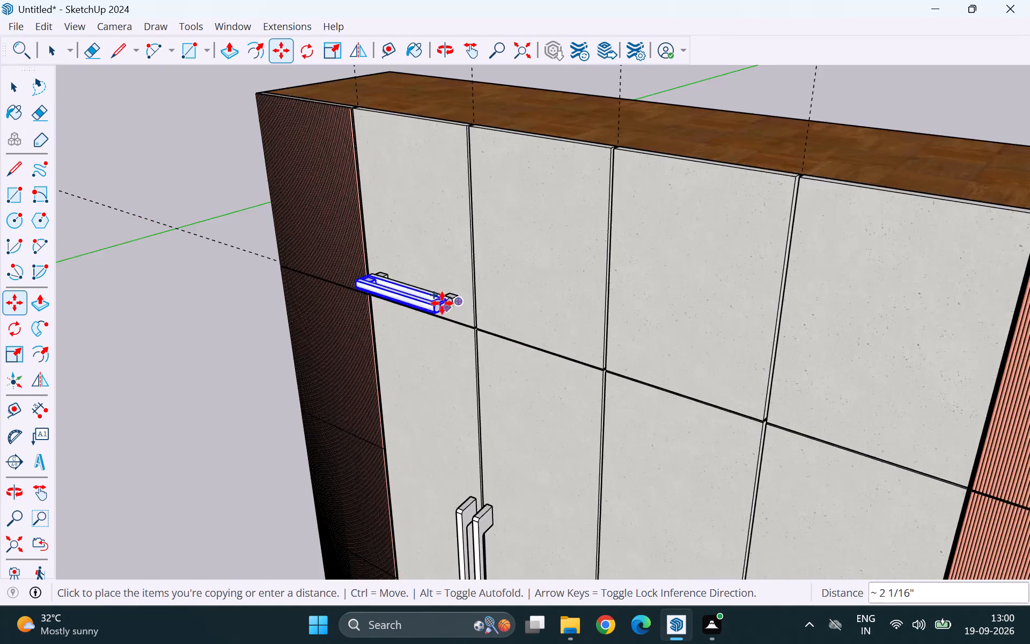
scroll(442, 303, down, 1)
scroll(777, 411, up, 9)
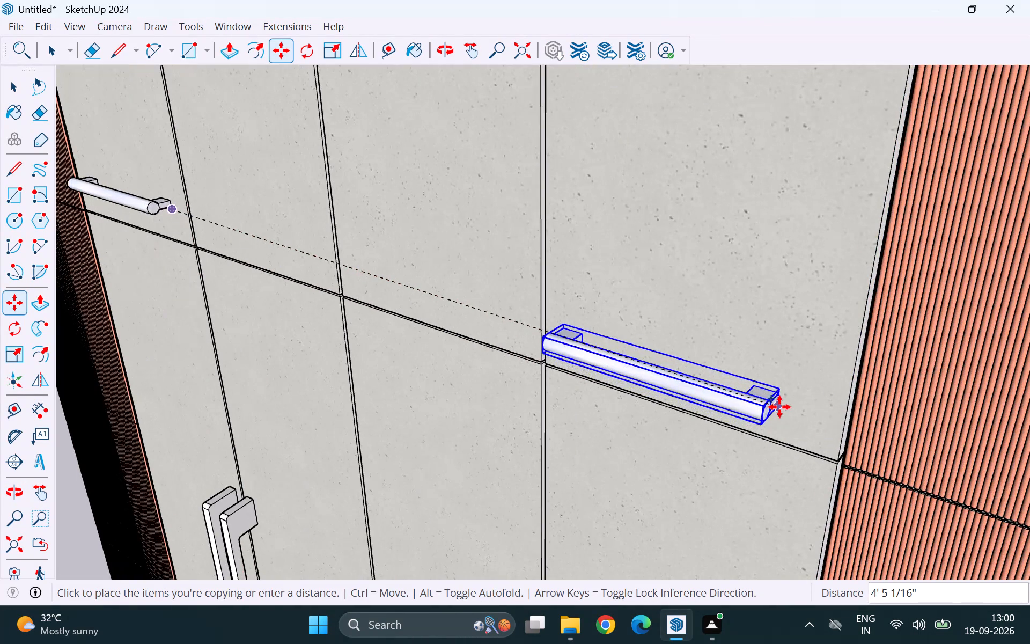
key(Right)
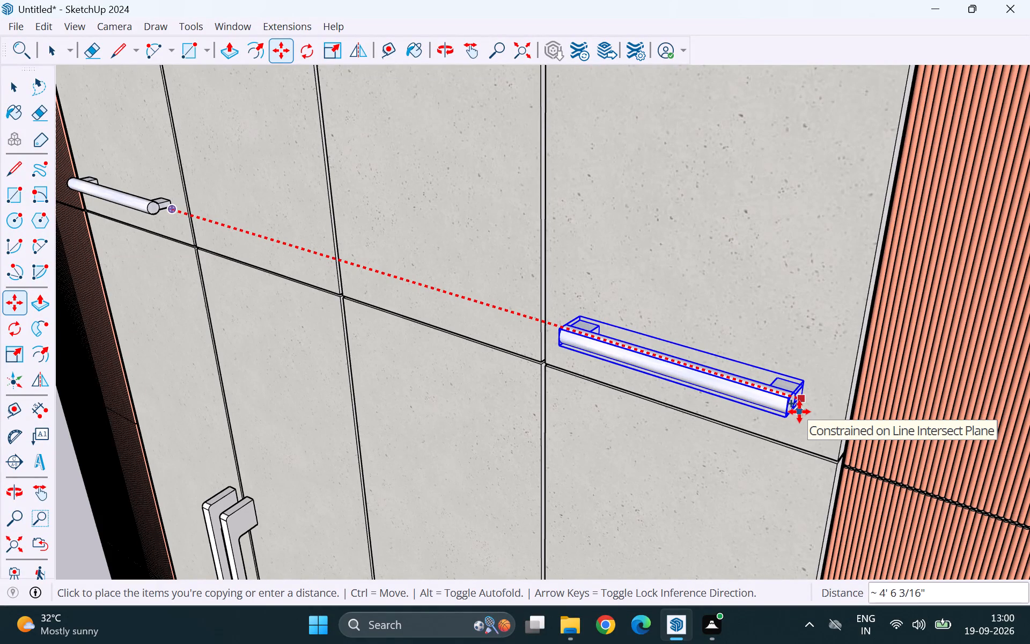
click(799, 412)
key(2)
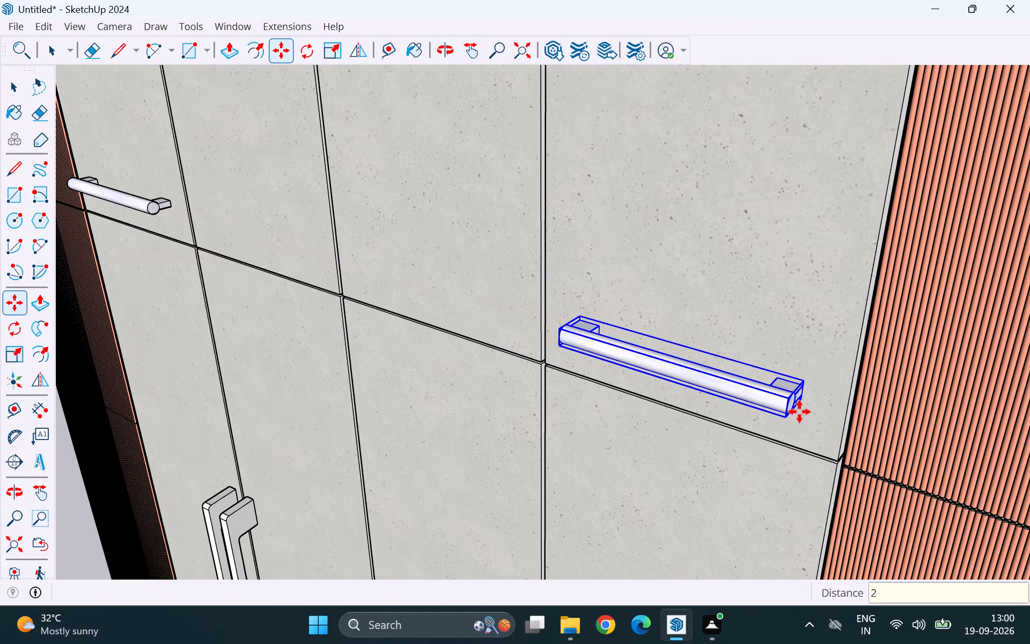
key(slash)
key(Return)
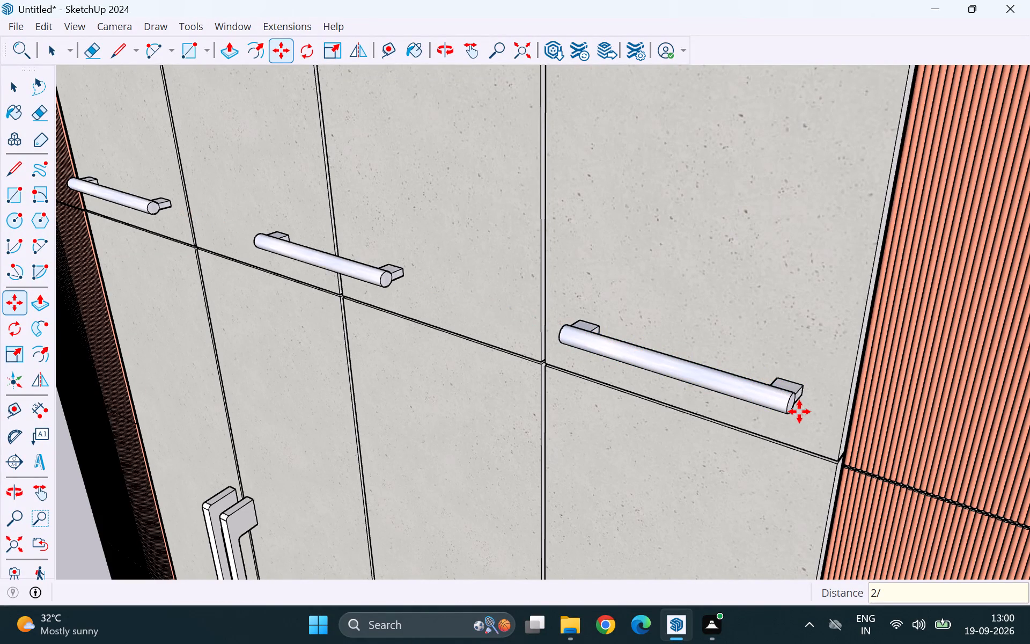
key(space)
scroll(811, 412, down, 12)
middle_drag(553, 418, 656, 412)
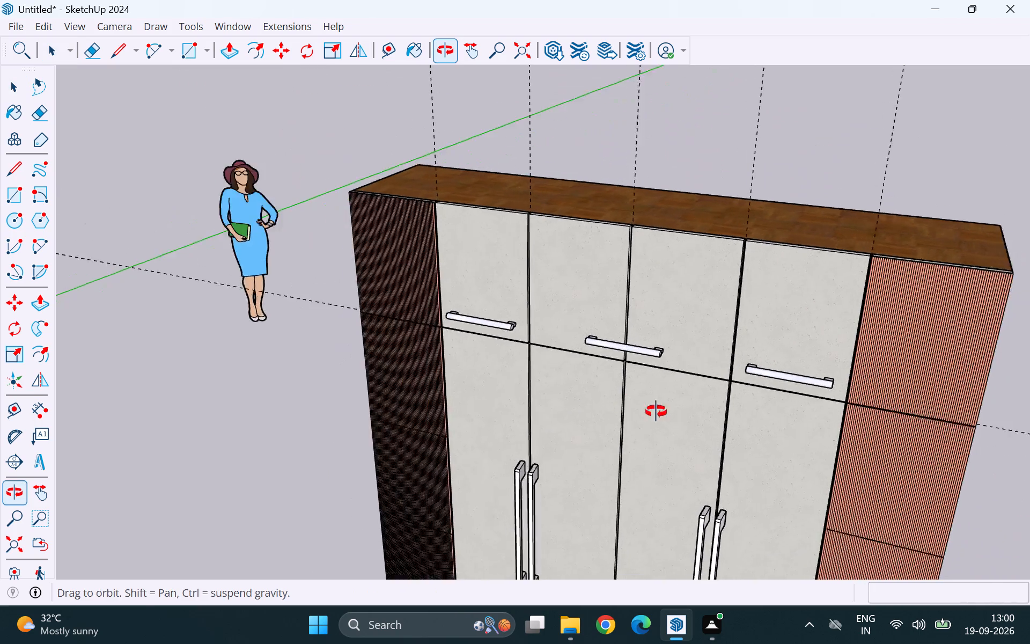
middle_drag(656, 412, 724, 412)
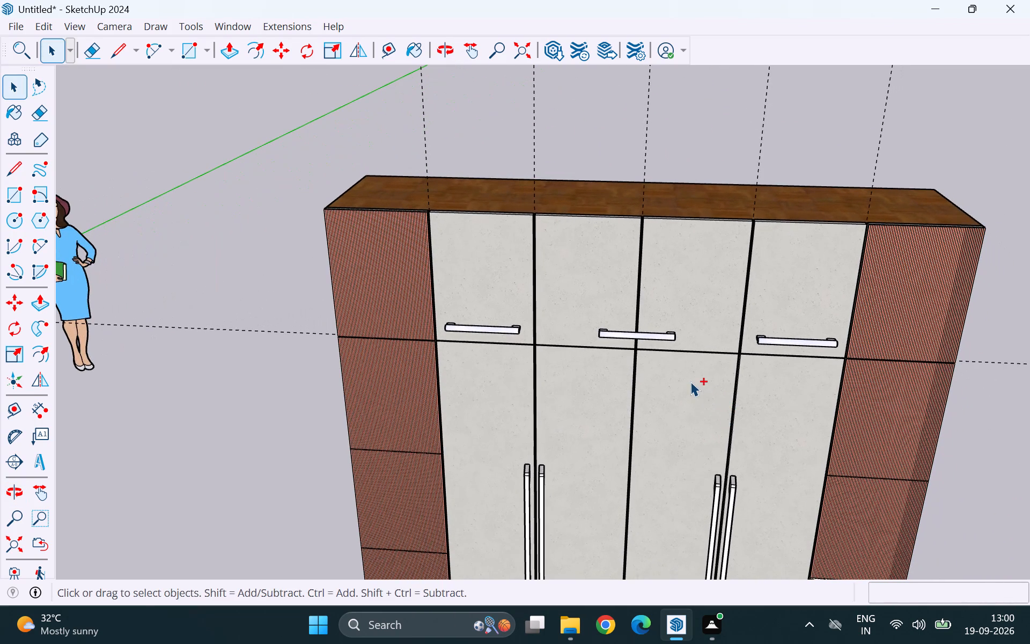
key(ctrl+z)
Copy the small handle about 1' 6 7/16" along the red axis to the second upper shutter and array it 3x across the remaining shutters.
click(474, 331)
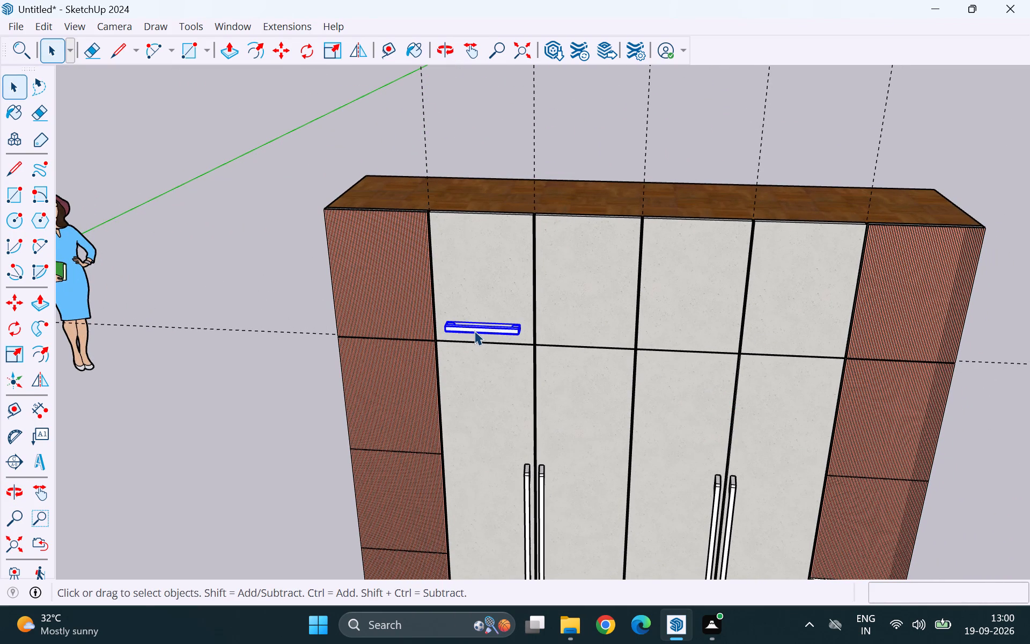
key(m)
scroll(561, 337, up, 14)
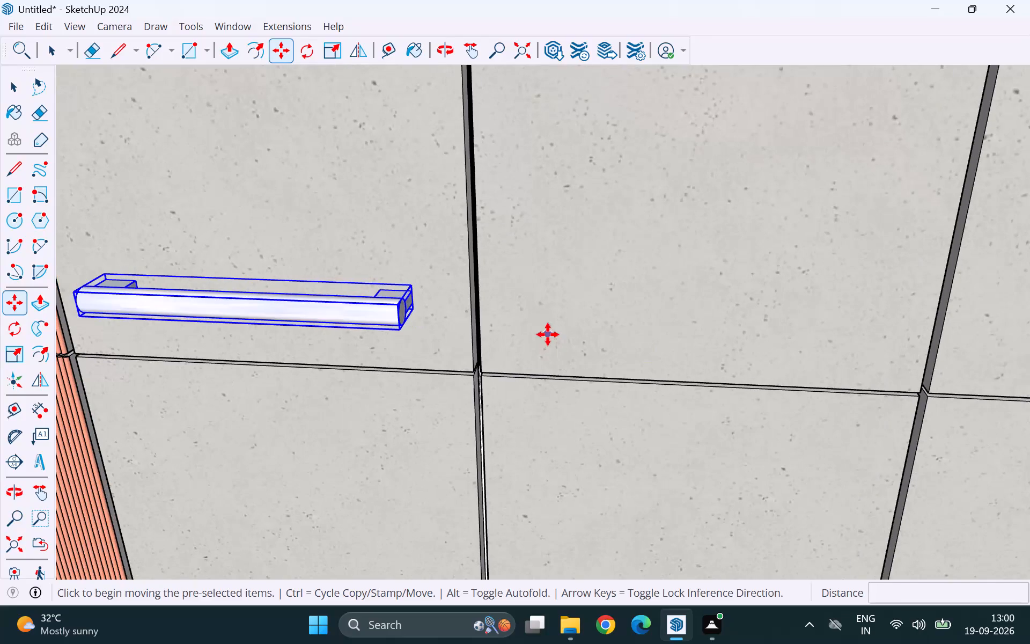
key(Right)
click(412, 308)
scroll(437, 324, down, 5)
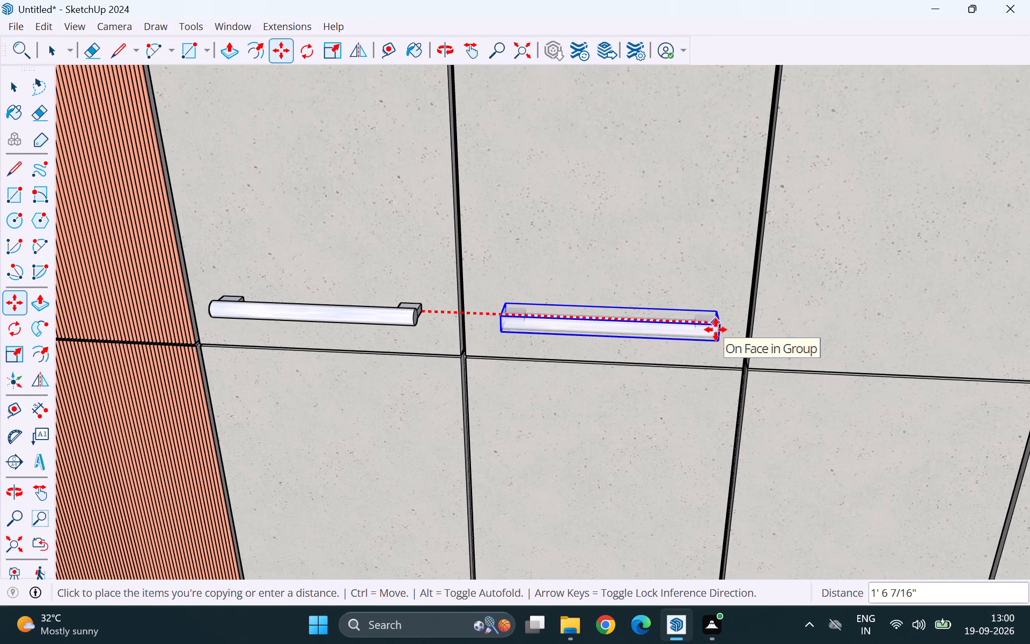
click(716, 330)
text(2x)
key(Return)
scroll(594, 365, down, 8)
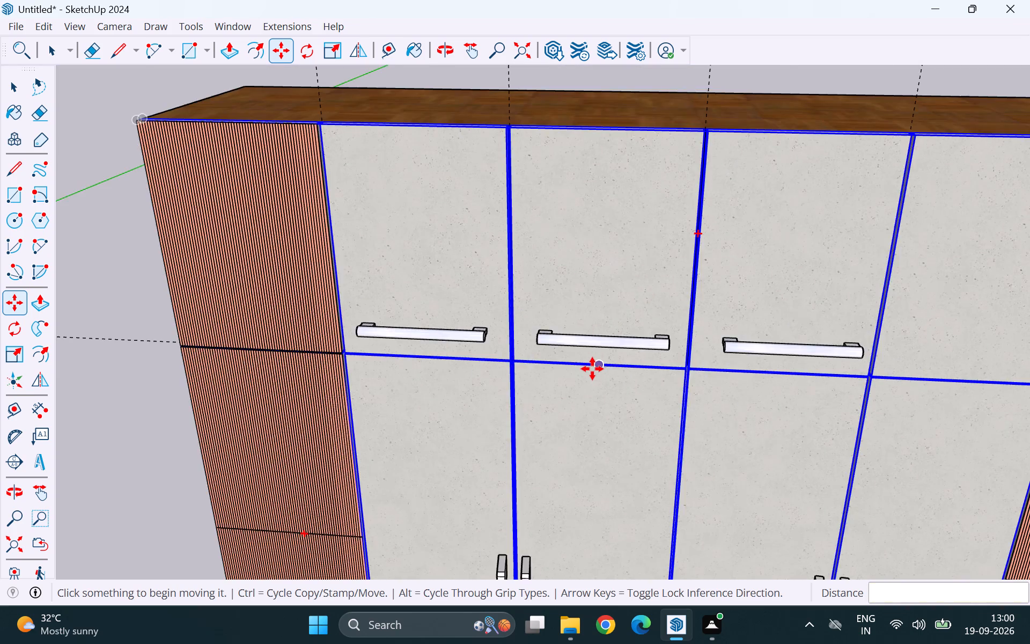
scroll(592, 369, down, 4)
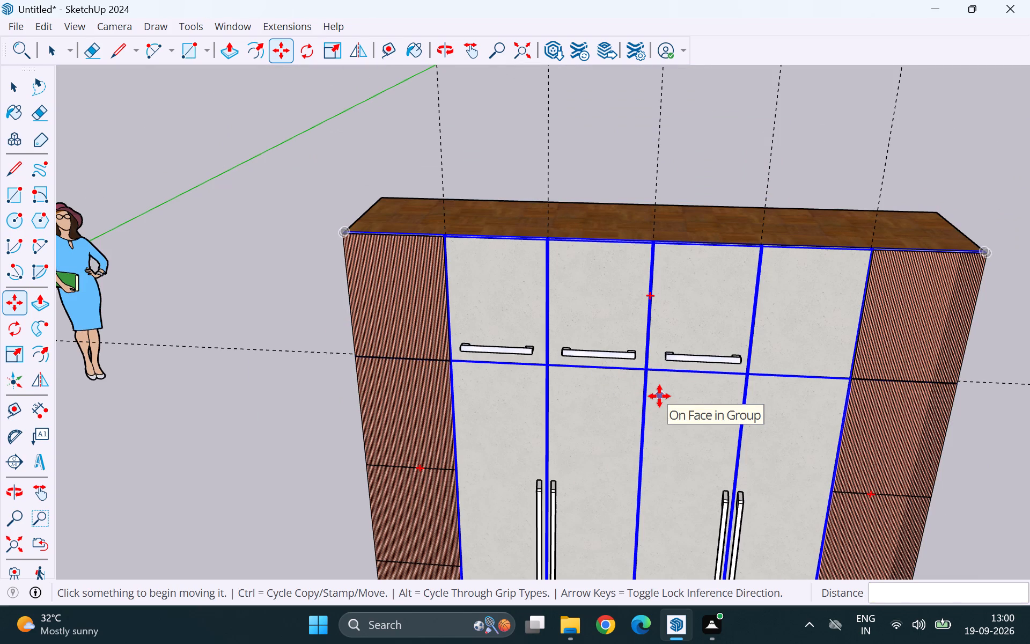
text(3x)
key(Return)
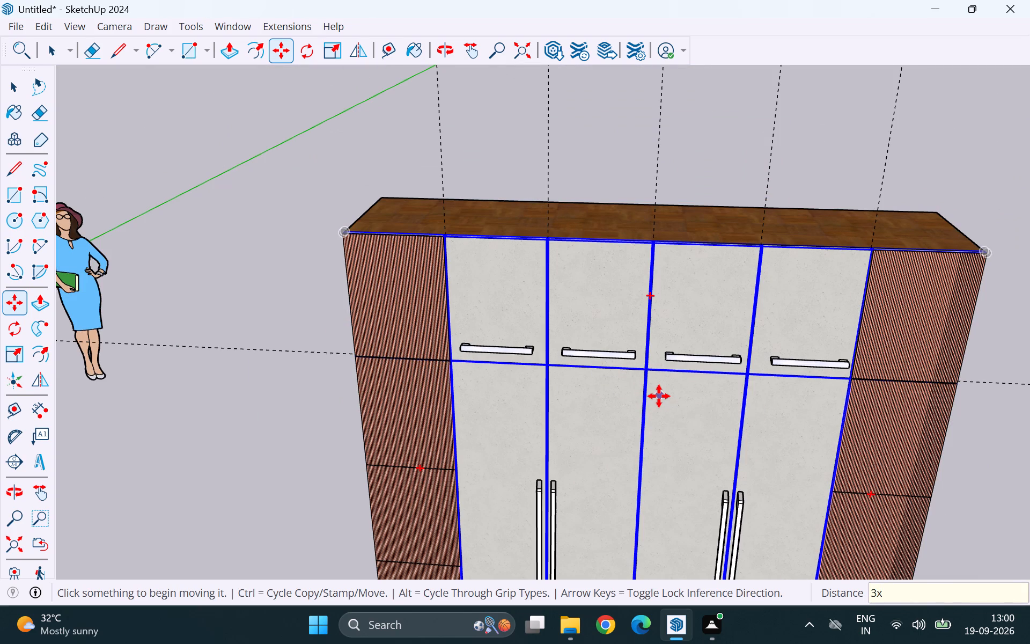
key(space)
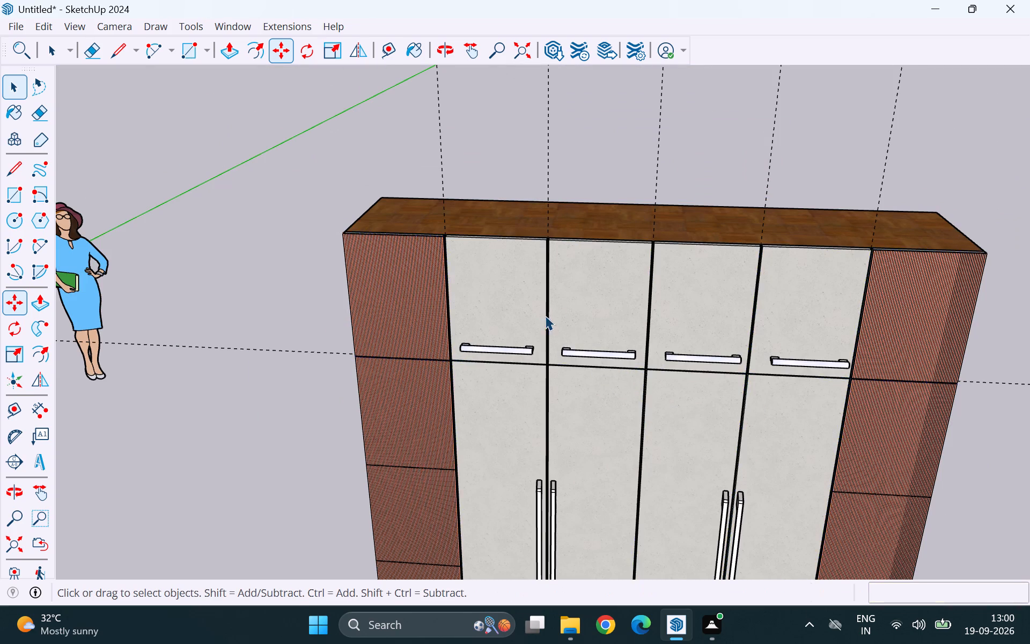
Open the first small handle for editing and paint its bar with Color B01 from the Colors collection.
scroll(514, 331, down, 9)
middle_drag(568, 389, 696, 349)
scroll(555, 344, up, 11)
double_click(527, 333)
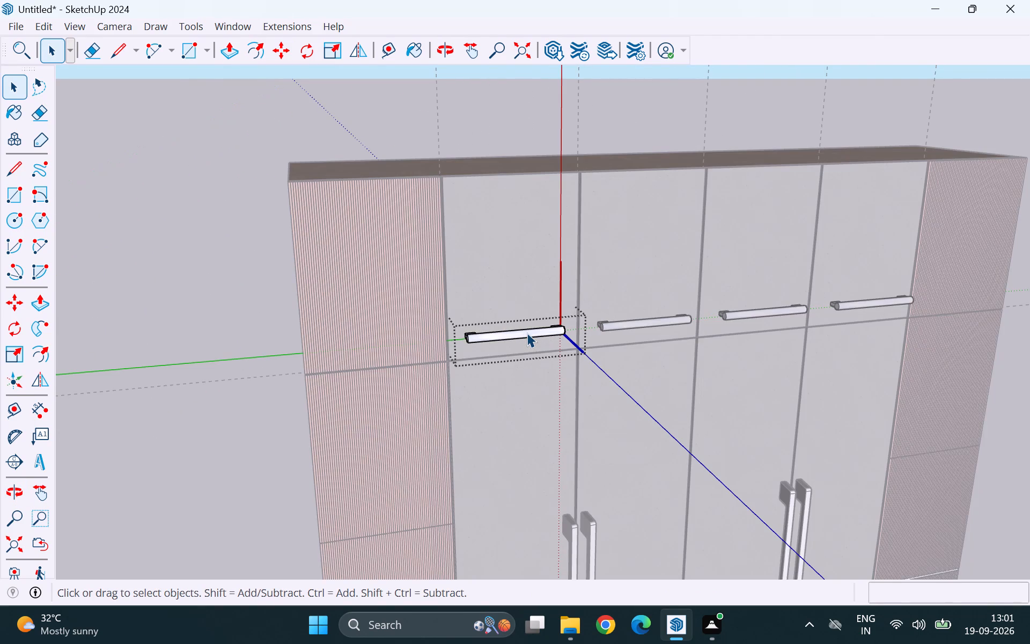
key(b)
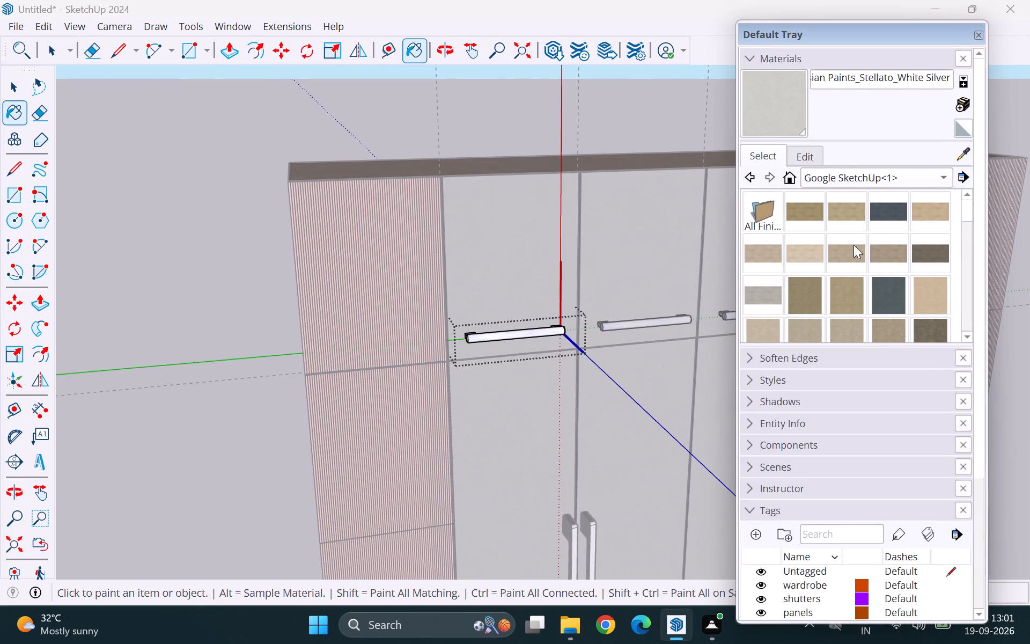
click(901, 181)
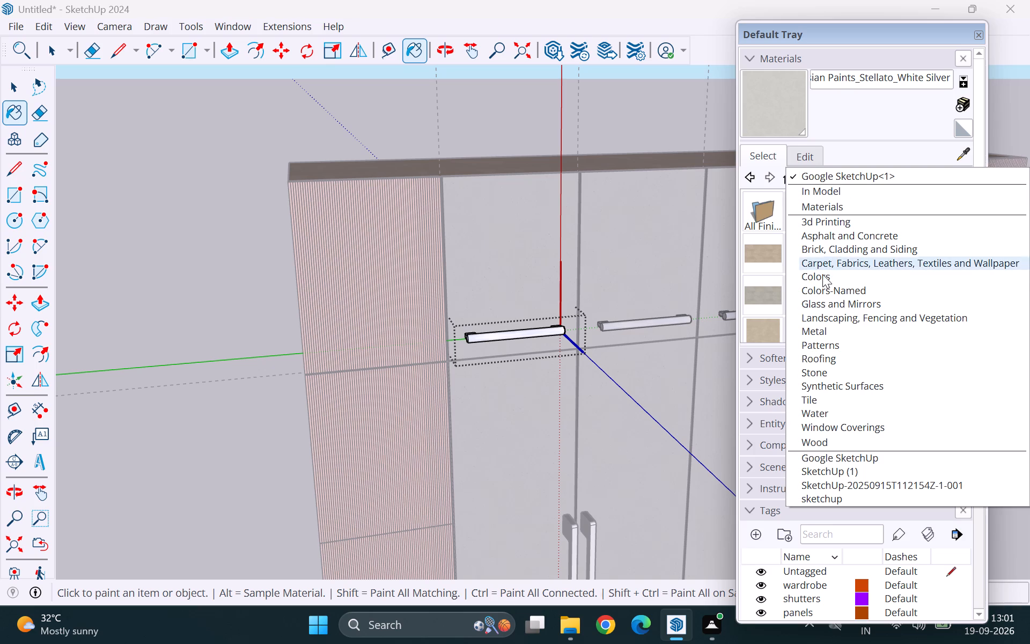
click(821, 280)
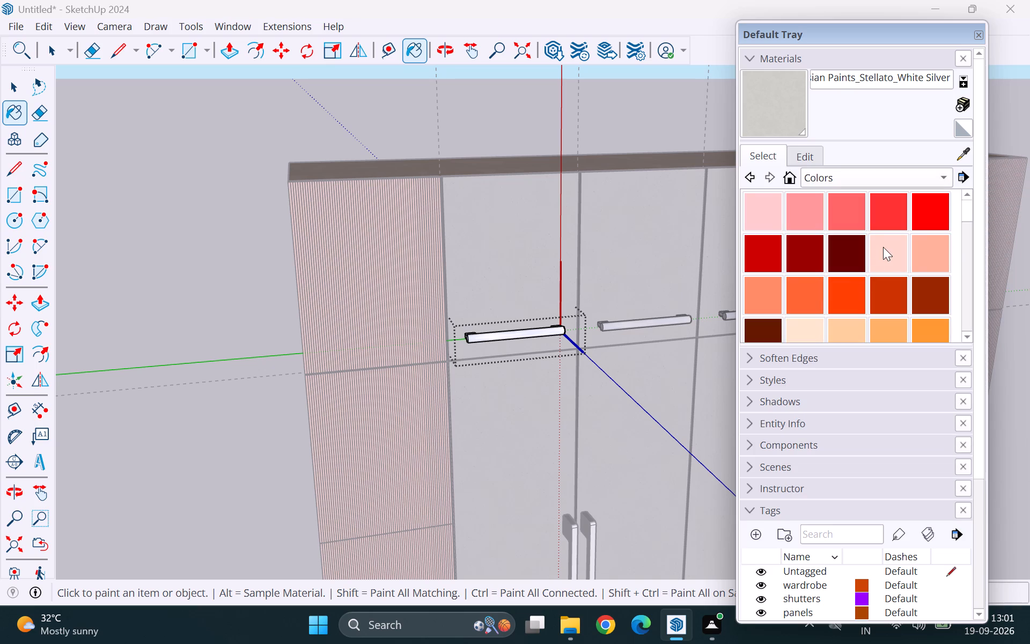
click(883, 247)
click(539, 335)
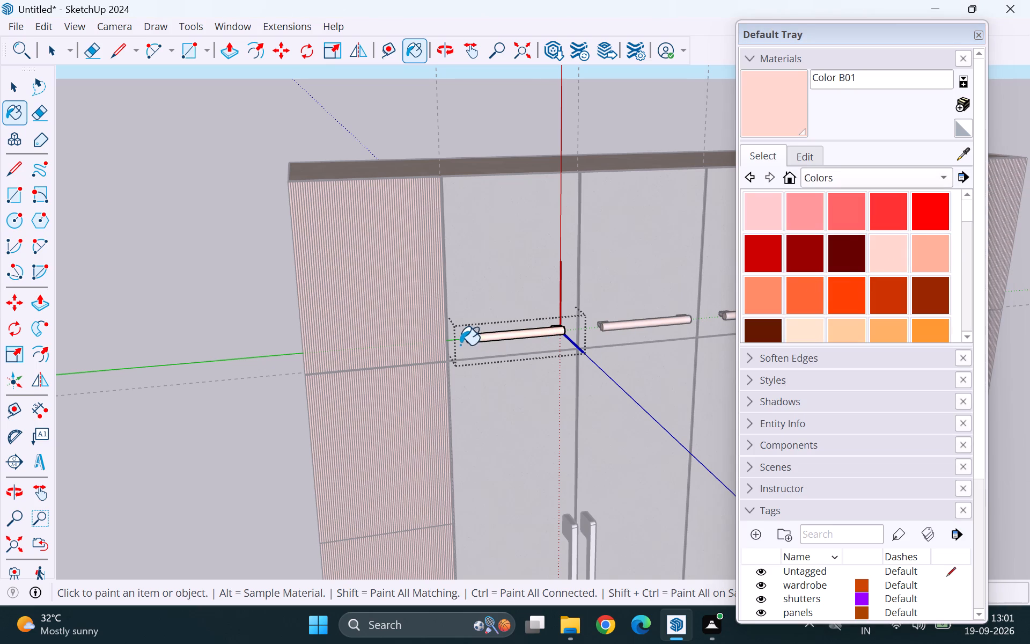
scroll(460, 348, down, 10)
key(space)
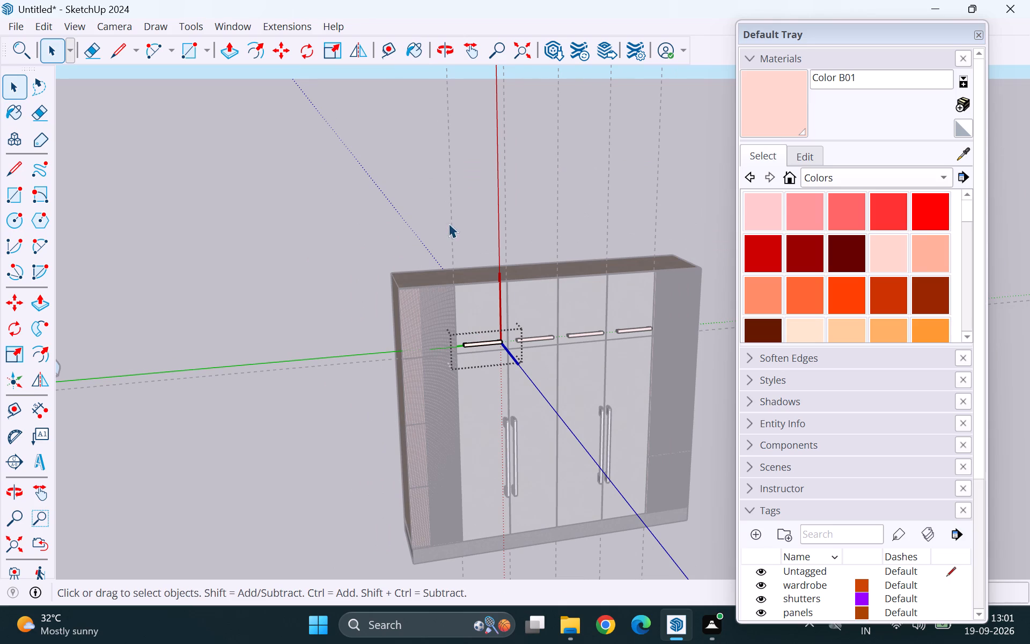
click(360, 213)
Open the long bar handle beside the first shutter joint for editing and paint its bar with Color C01 from the Colors collection.
scroll(419, 297, down, 1)
scroll(528, 451, up, 9)
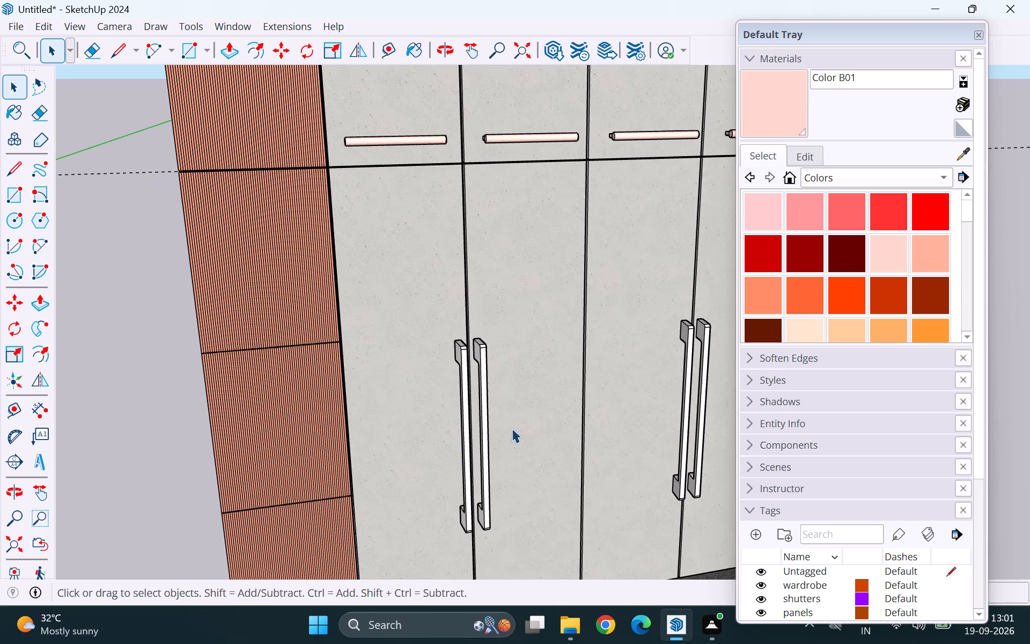
double_click(486, 430)
click(486, 430)
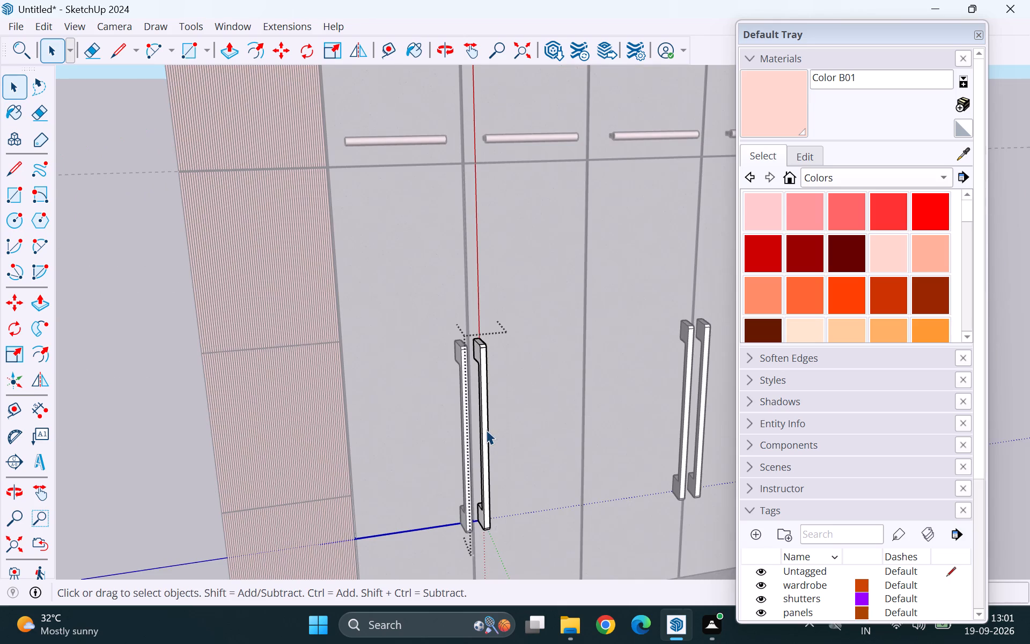
click(809, 335)
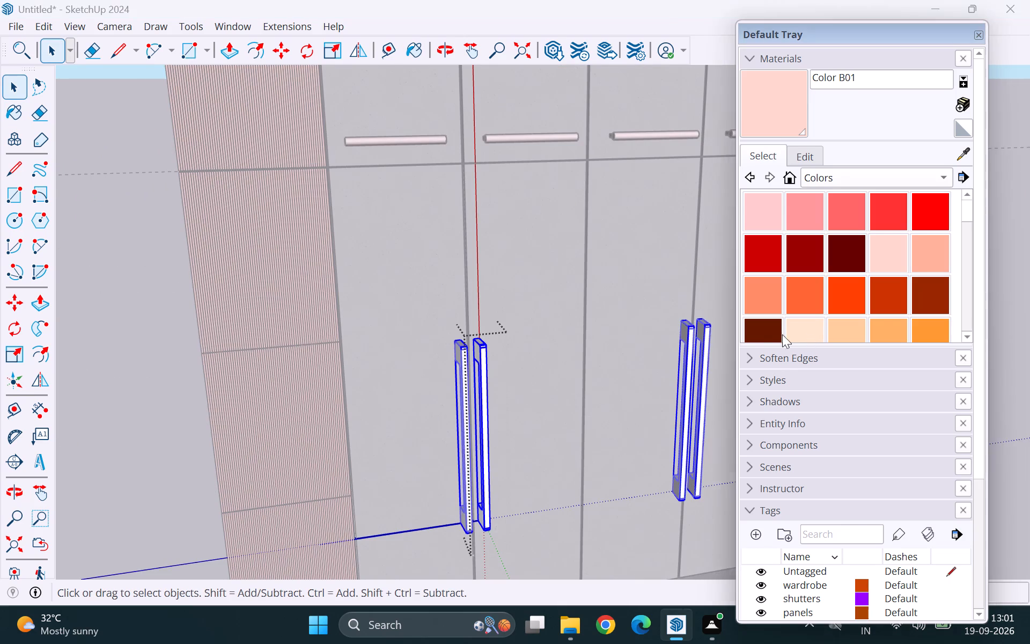
click(692, 362)
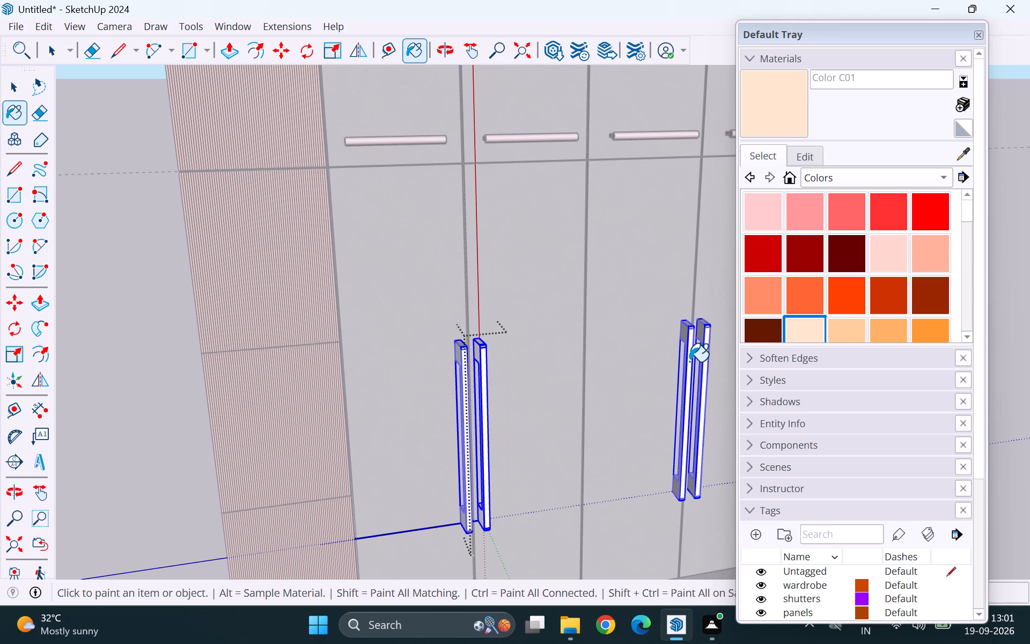
click(689, 362)
key(space)
double_click(485, 406)
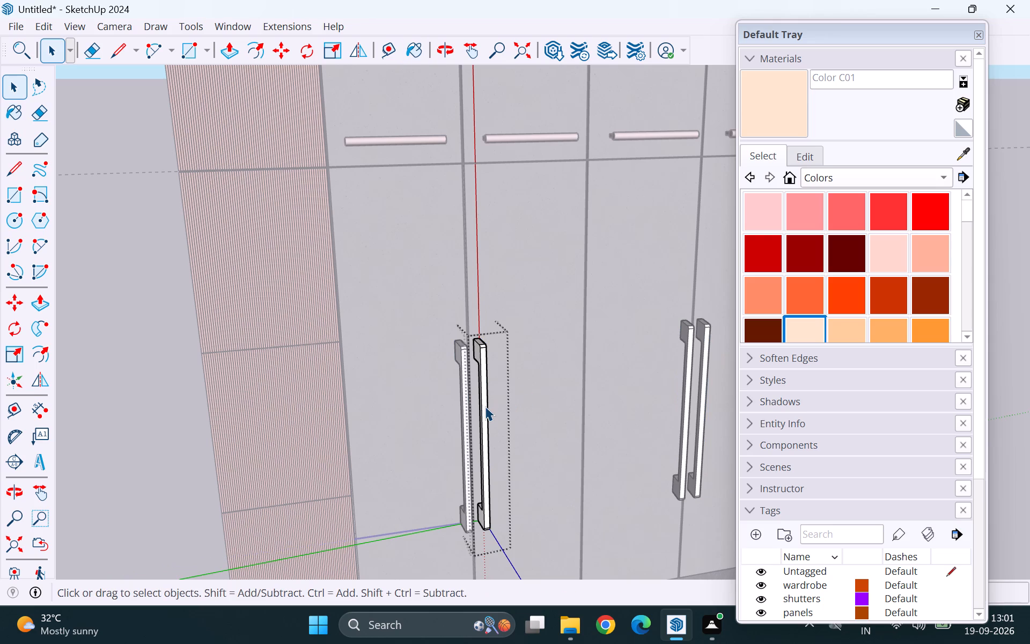
click(809, 326)
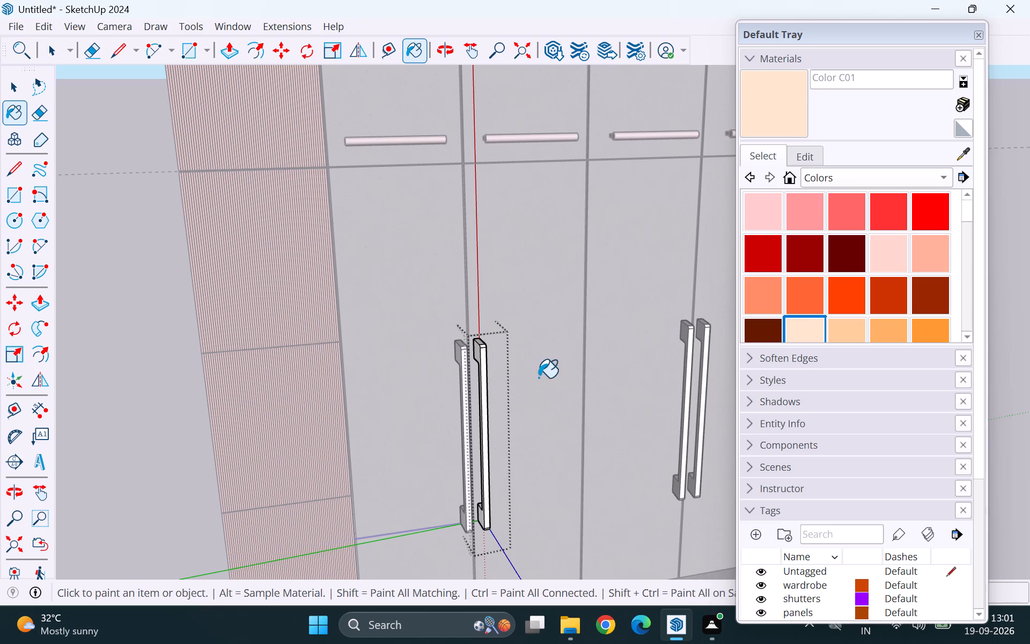
click(484, 397)
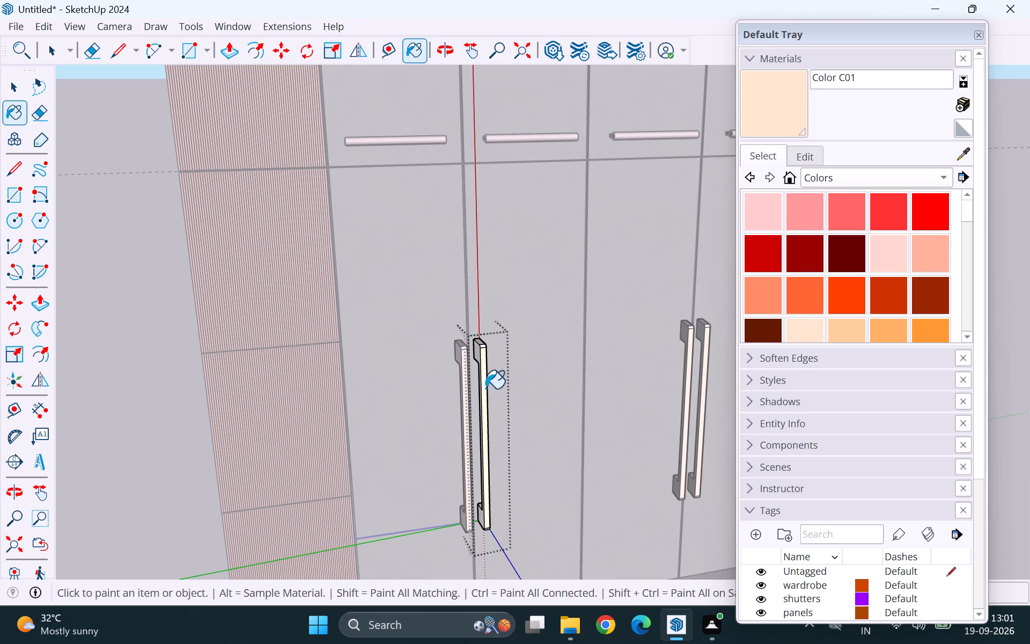
scroll(485, 392, down, 15)
key(space)
click(669, 297)
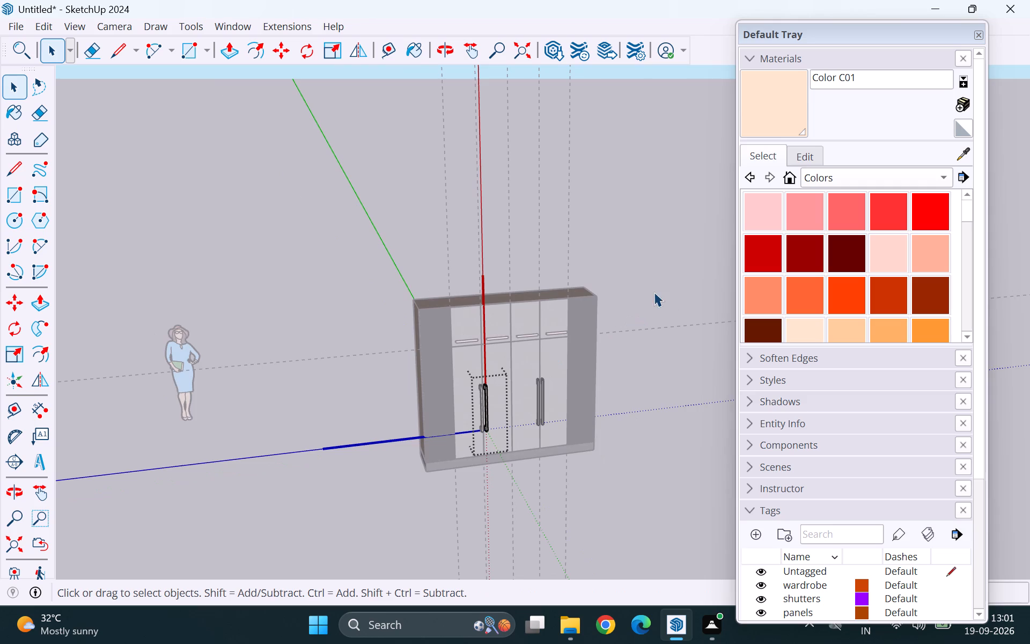
click(654, 290)
Delete all the dashed construction guides from the model.
middle_drag(641, 402, 468, 423)
scroll(459, 400, up, 12)
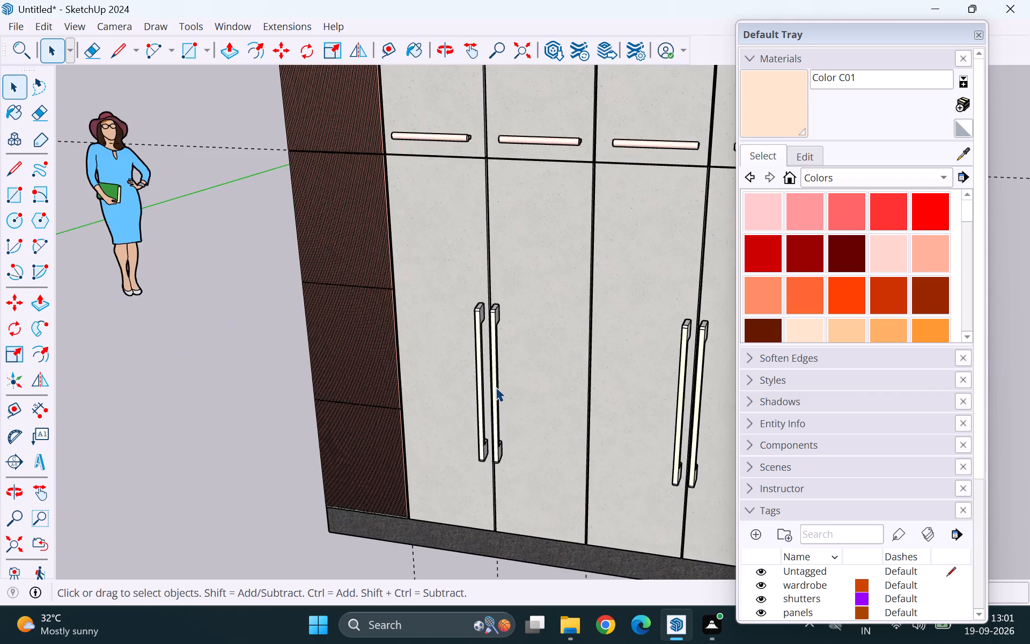
scroll(496, 387, up, 5)
scroll(477, 338, down, 13)
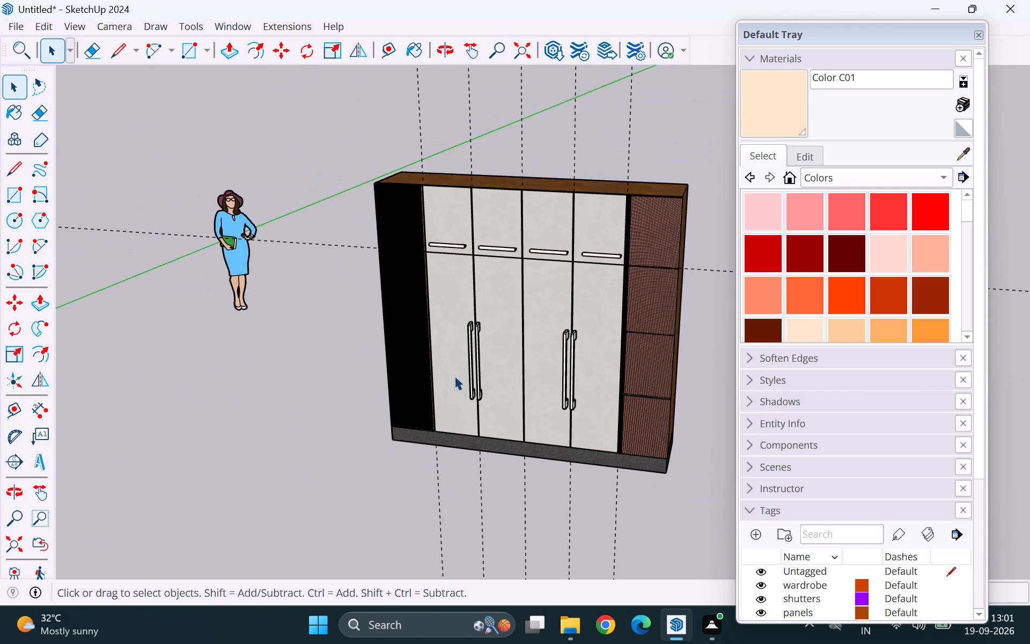
middle_drag(453, 374, 593, 357)
scroll(395, 269, down, 5)
key(e)
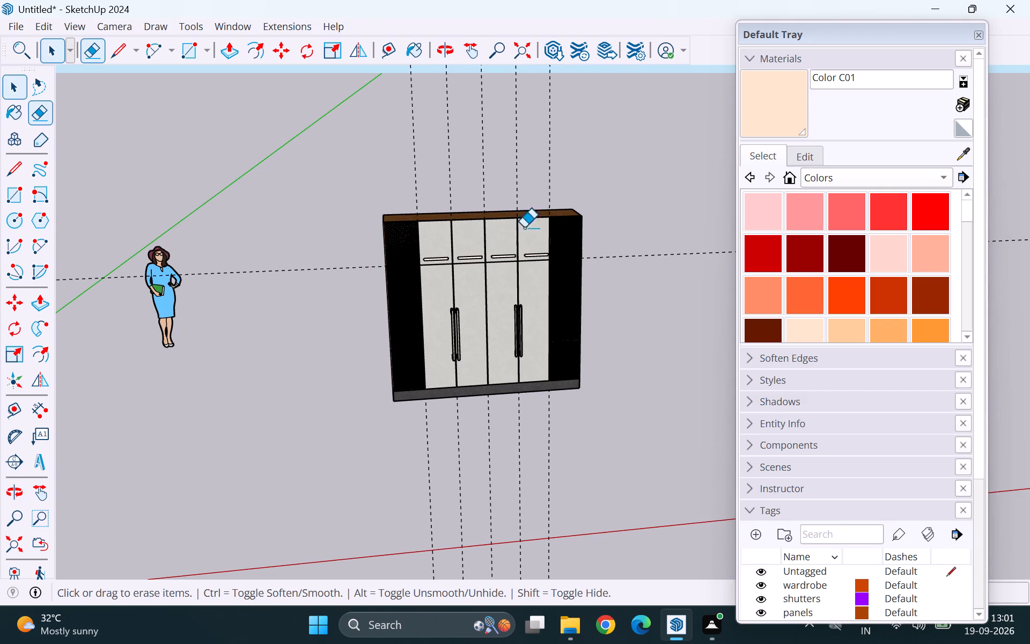
drag(599, 161, 395, 173)
key(space)
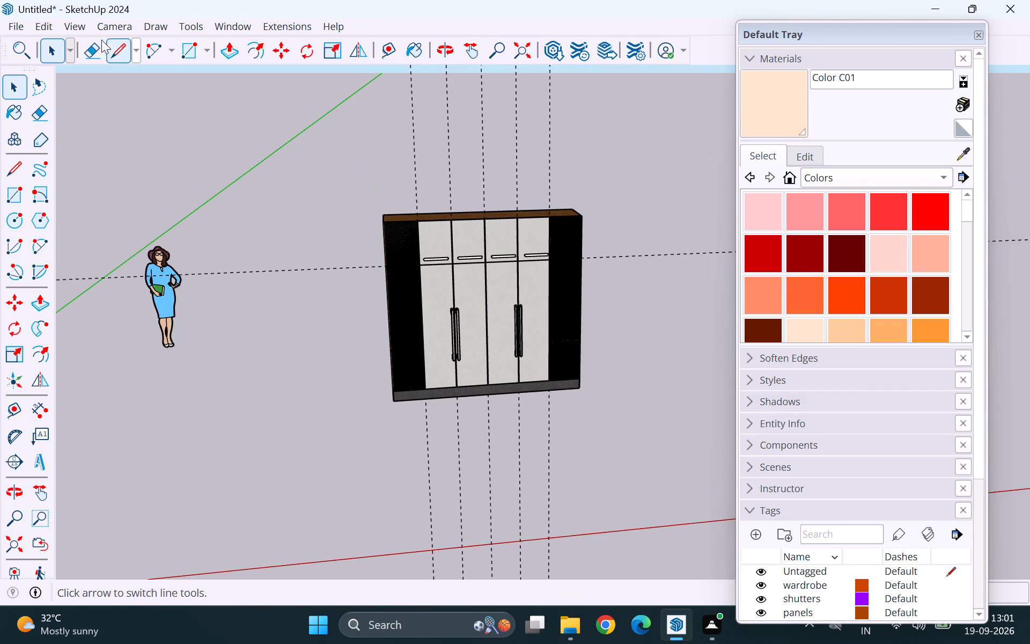
click(49, 27)
click(99, 189)
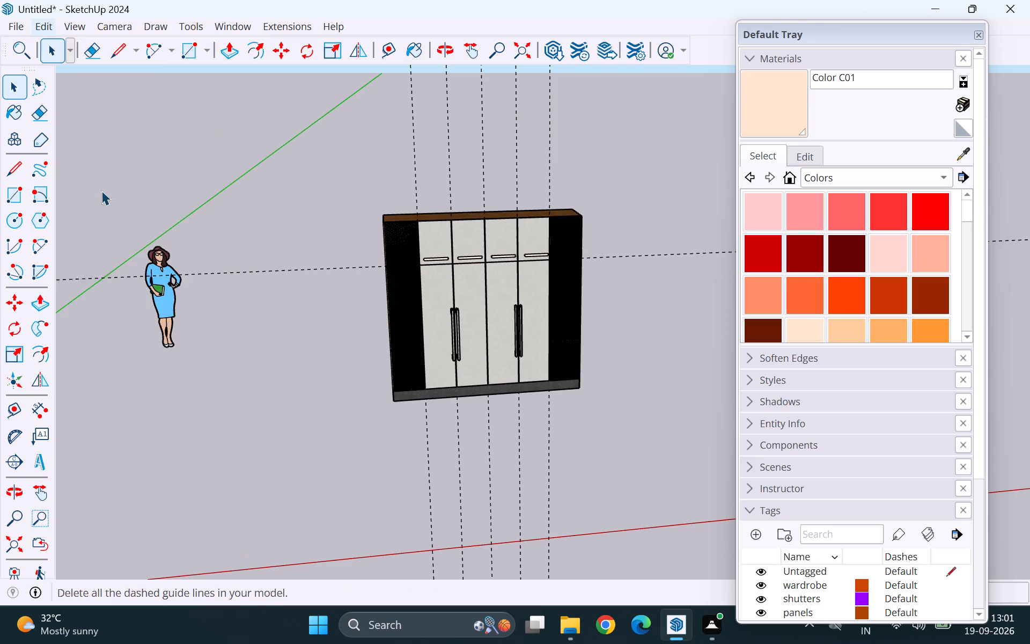
Close the tray and examine the wardrobe's front, side and top, including its shutters, handles and fluted side panels.
scroll(186, 251, down, 4)
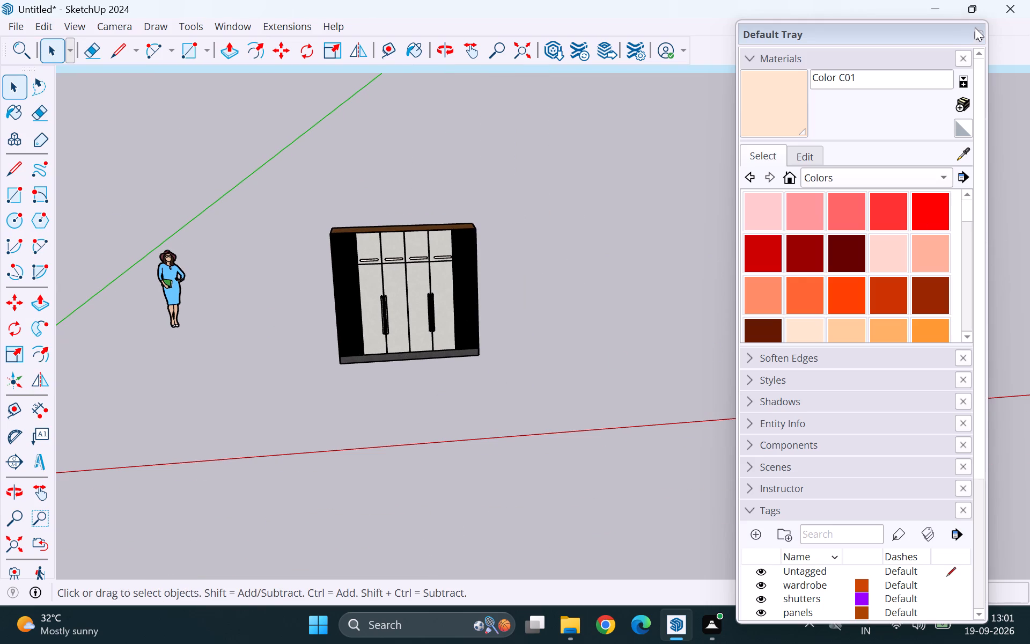
click(977, 36)
middle_drag(387, 352, 394, 291)
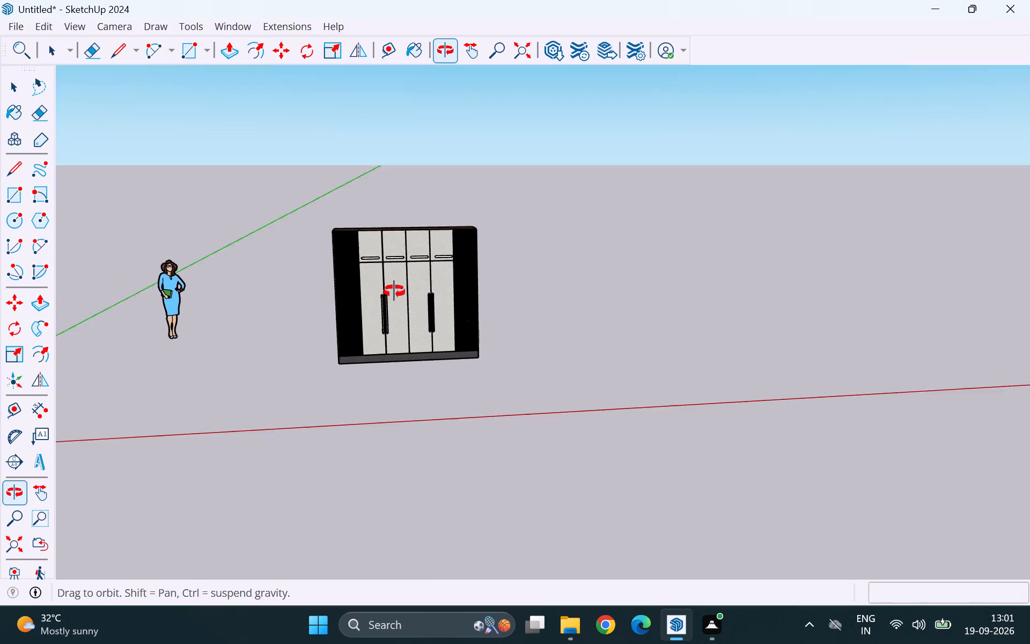
middle_drag(394, 291, 398, 276)
scroll(403, 263, up, 11)
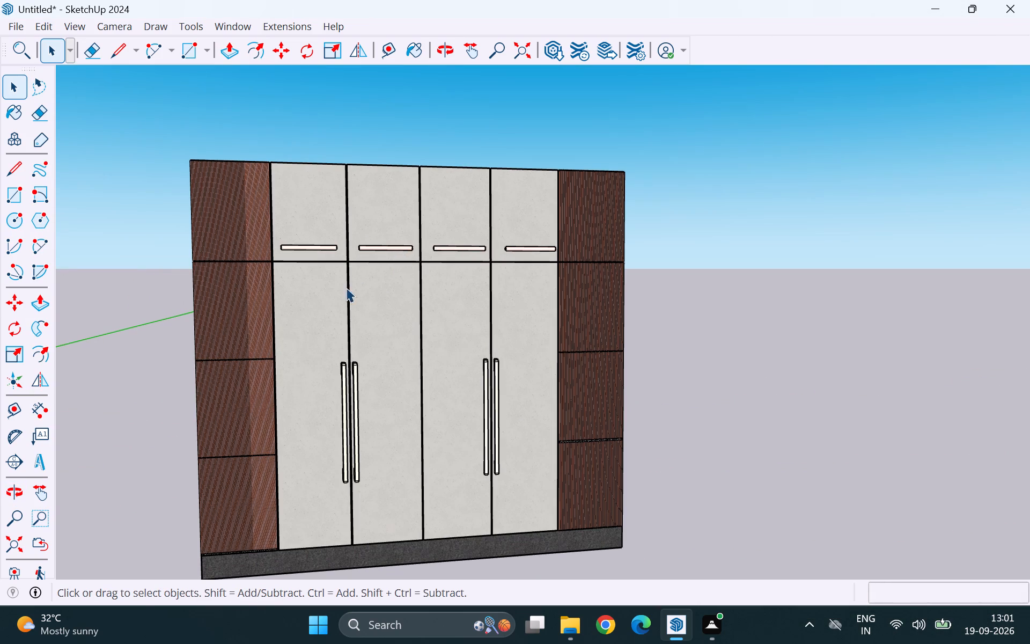
middle_drag(346, 288, 656, 391)
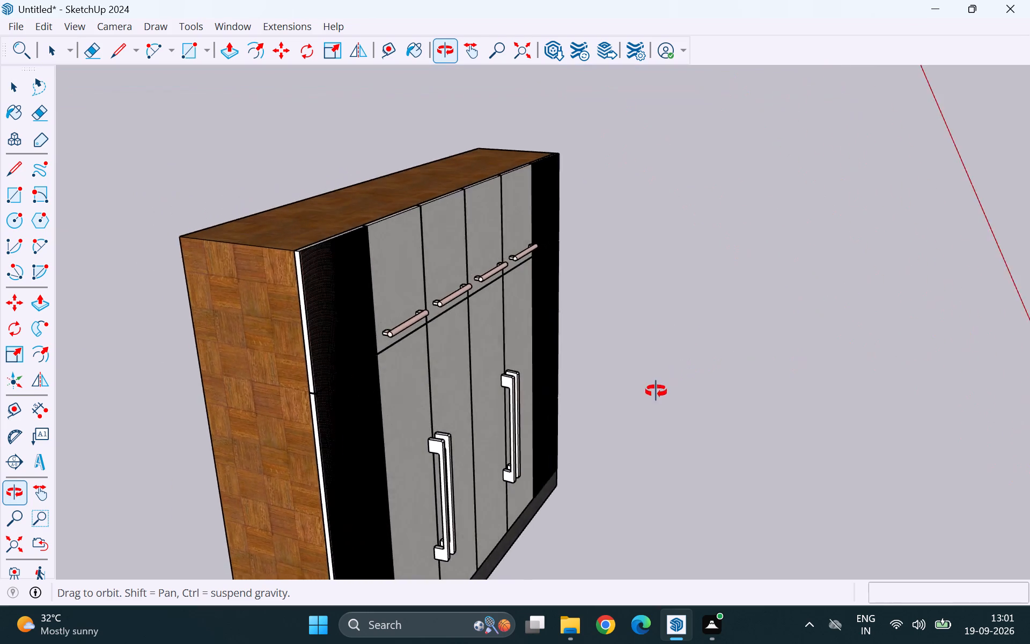
middle_drag(656, 391, 832, 392)
middle_drag(830, 393, 407, 439)
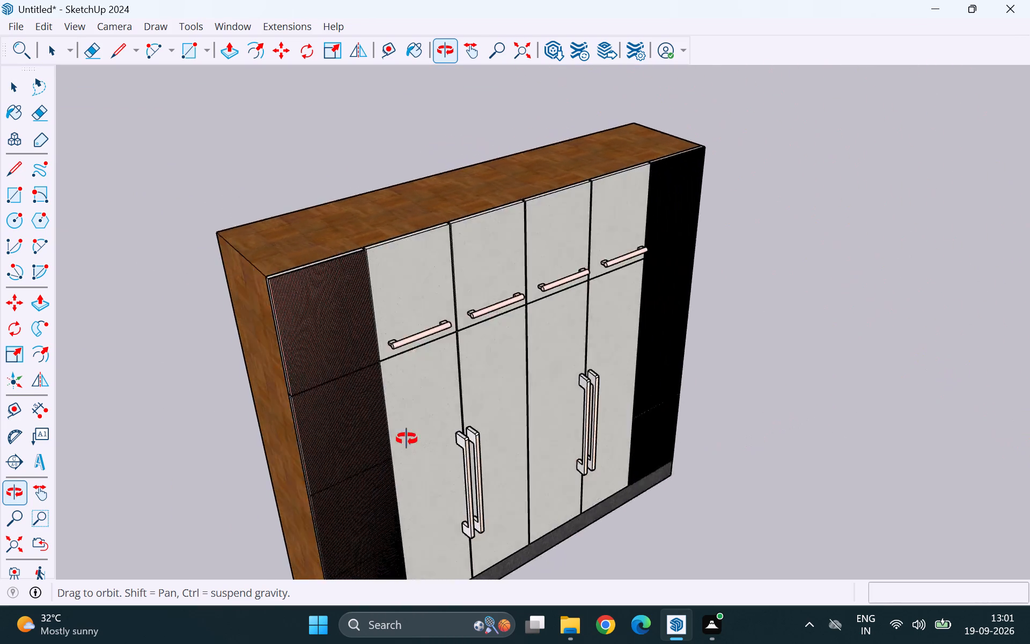
middle_drag(407, 439, 387, 434)
scroll(370, 312, down, 4)
scroll(310, 346, up, 5)
scroll(396, 308, up, 4)
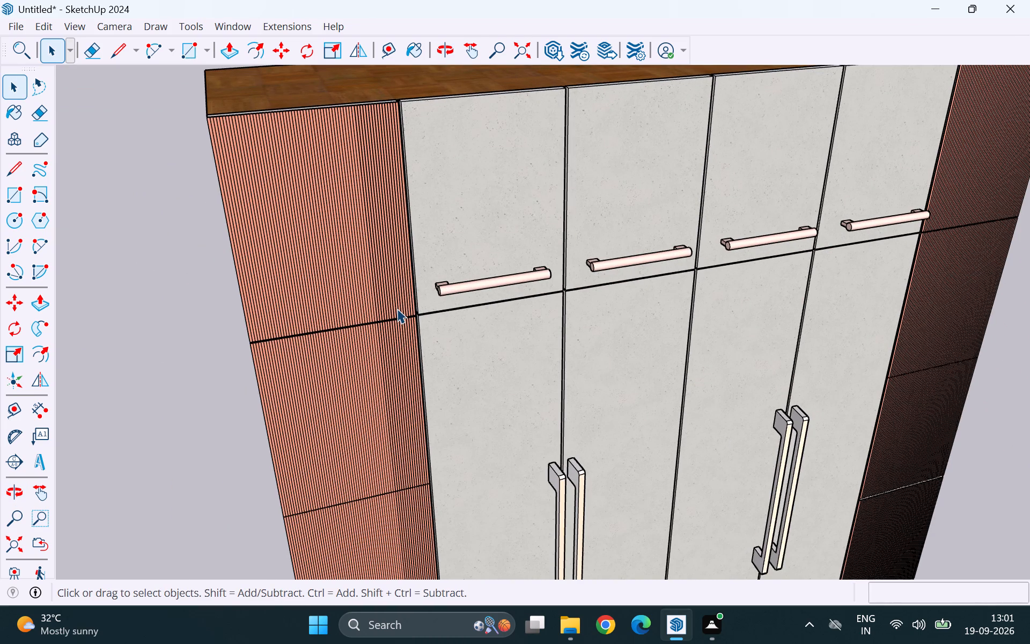
scroll(418, 327, down, 6)
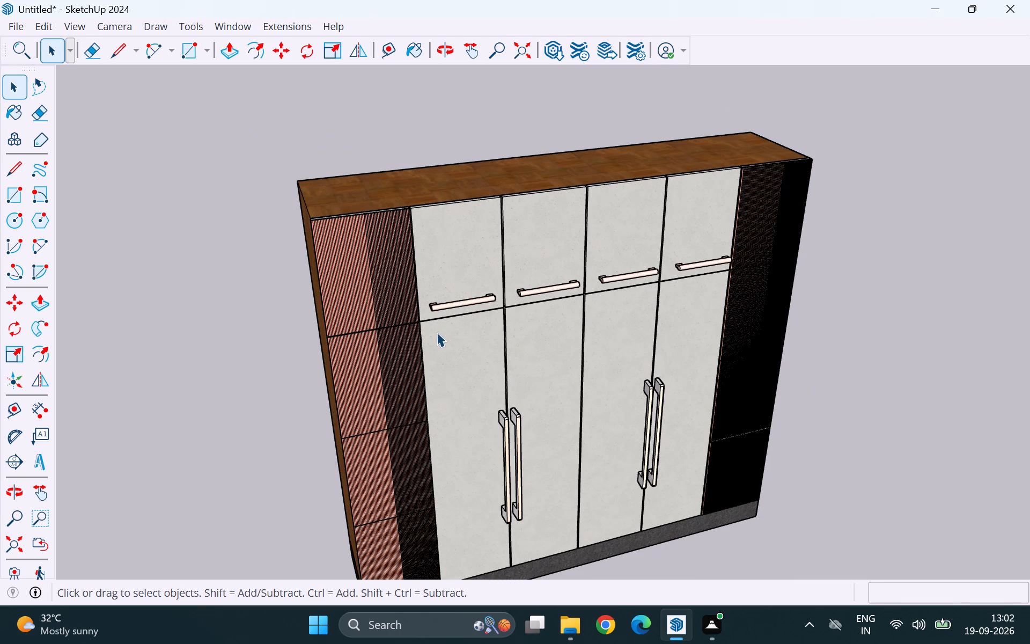
scroll(377, 307, up, 5)
scroll(393, 263, up, 5)
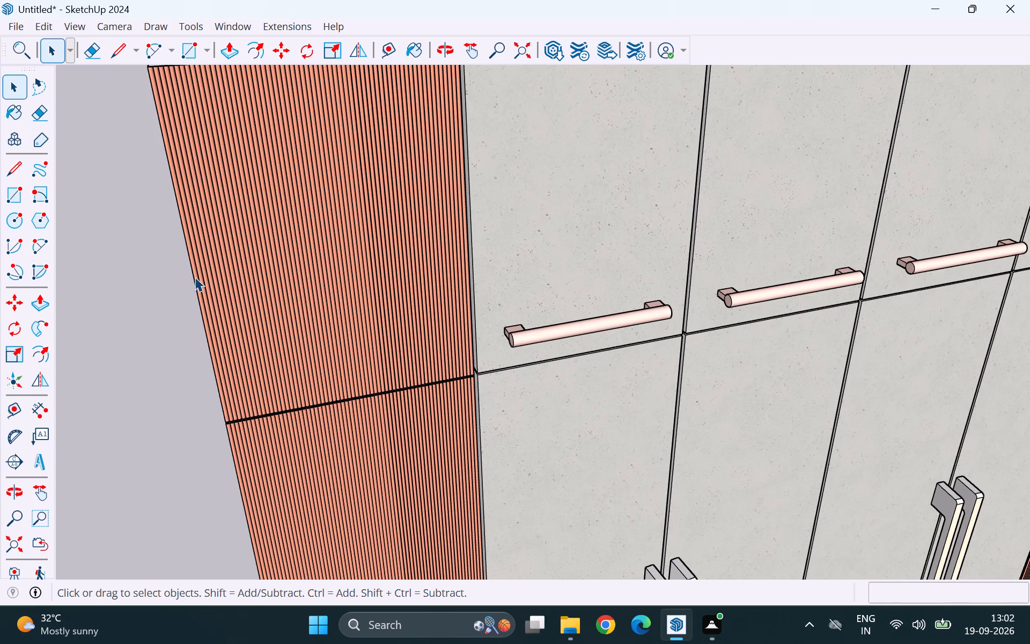
scroll(278, 313, down, 4)
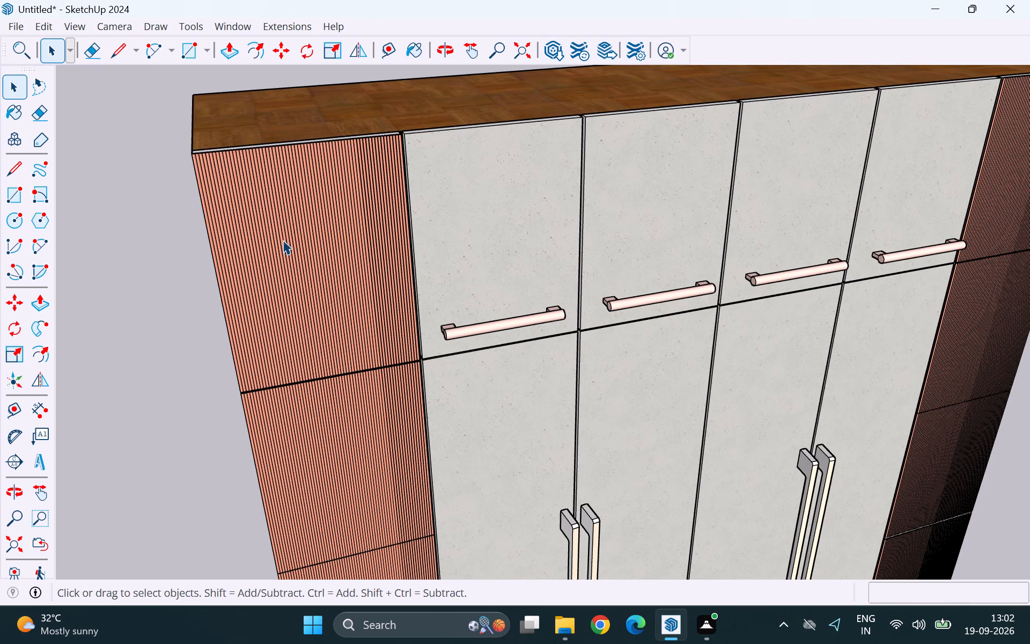
scroll(290, 243, down, 3)
scroll(247, 251, down, 5)
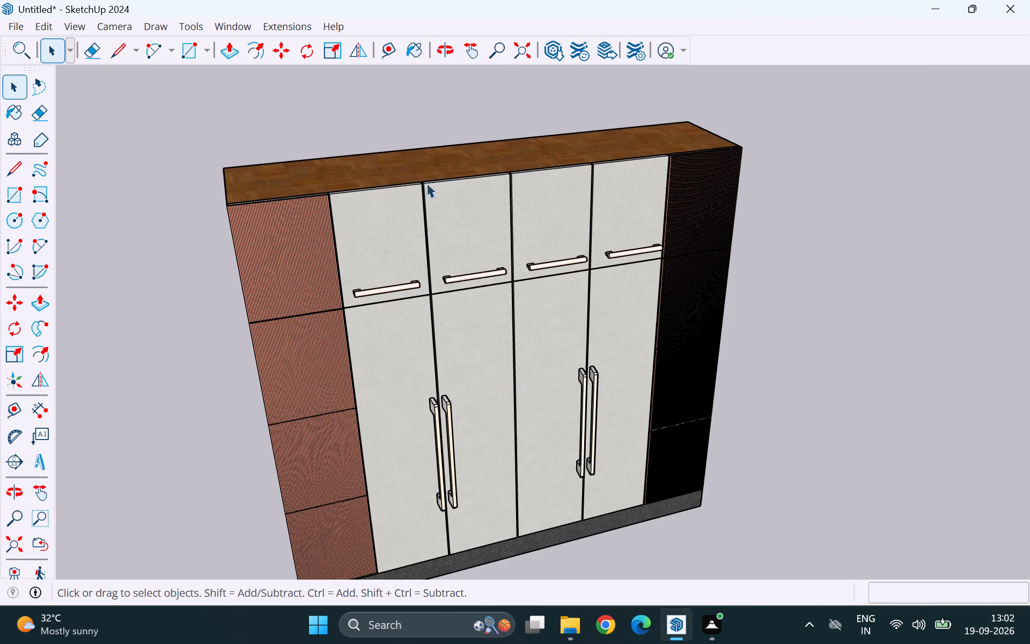
Hide the panels and shutters tags to view the wardrobe's interior compartments.
key(b)
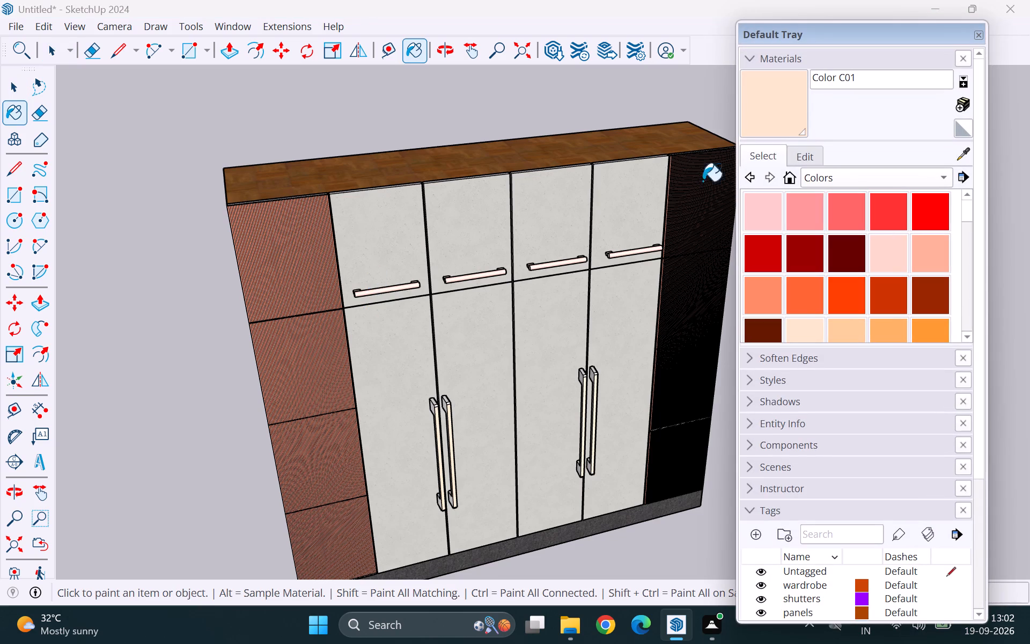
click(830, 58)
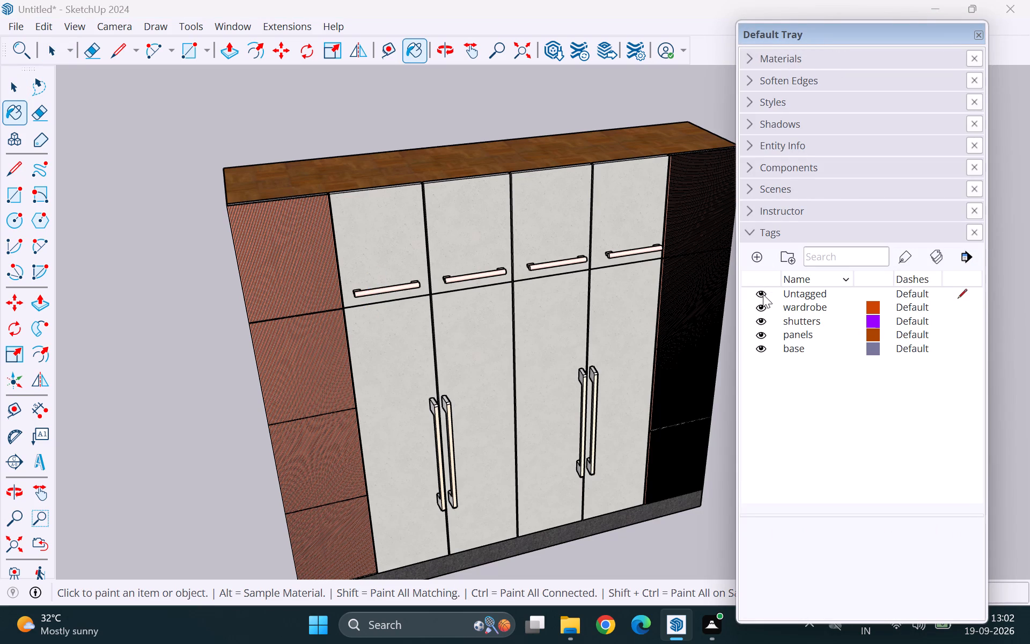
scroll(401, 217, down, 3)
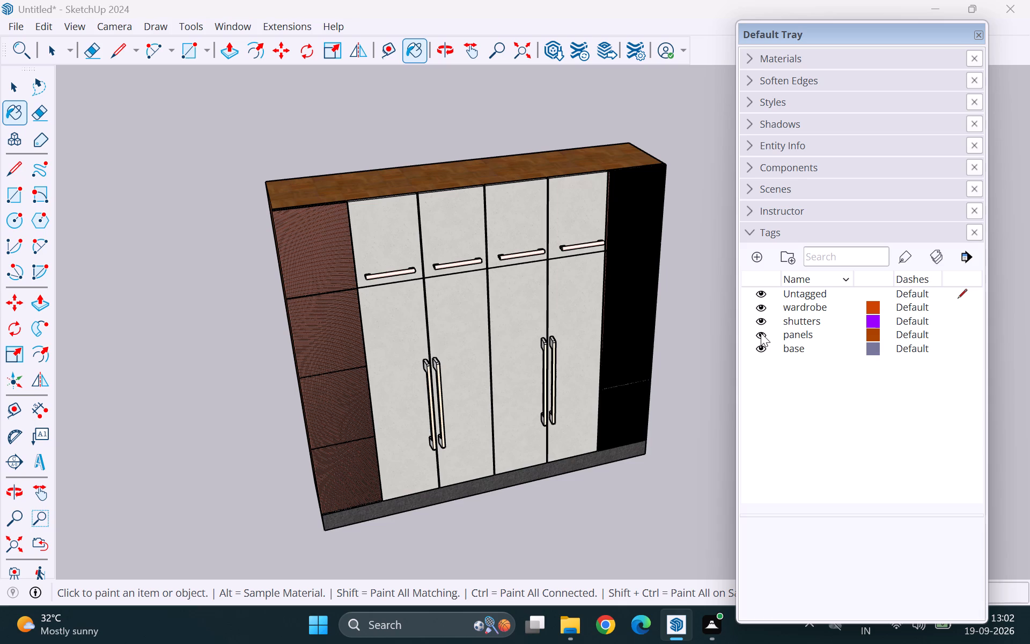
click(761, 333)
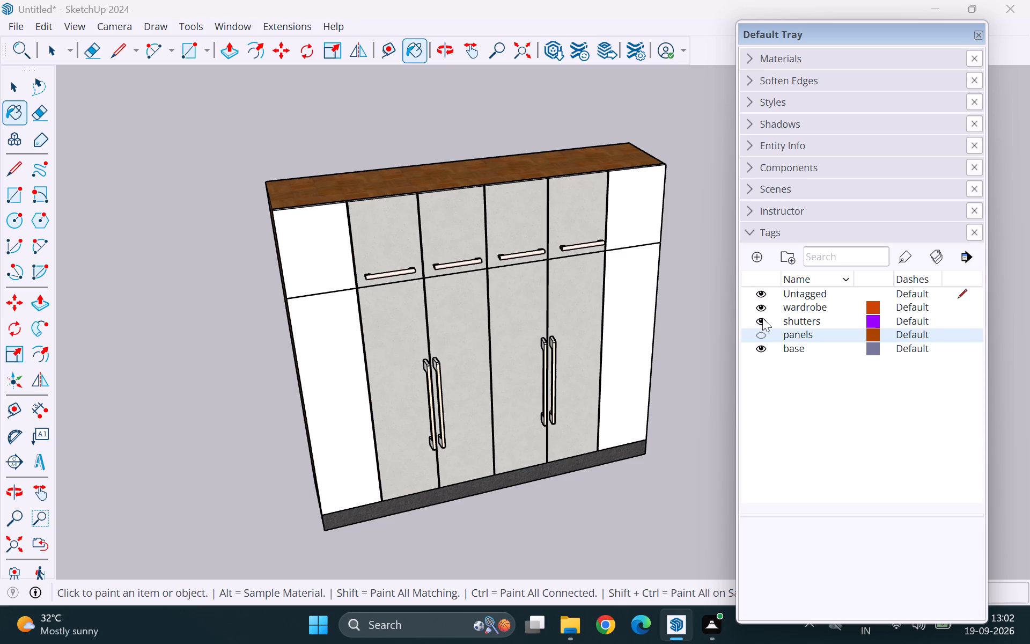
click(762, 320)
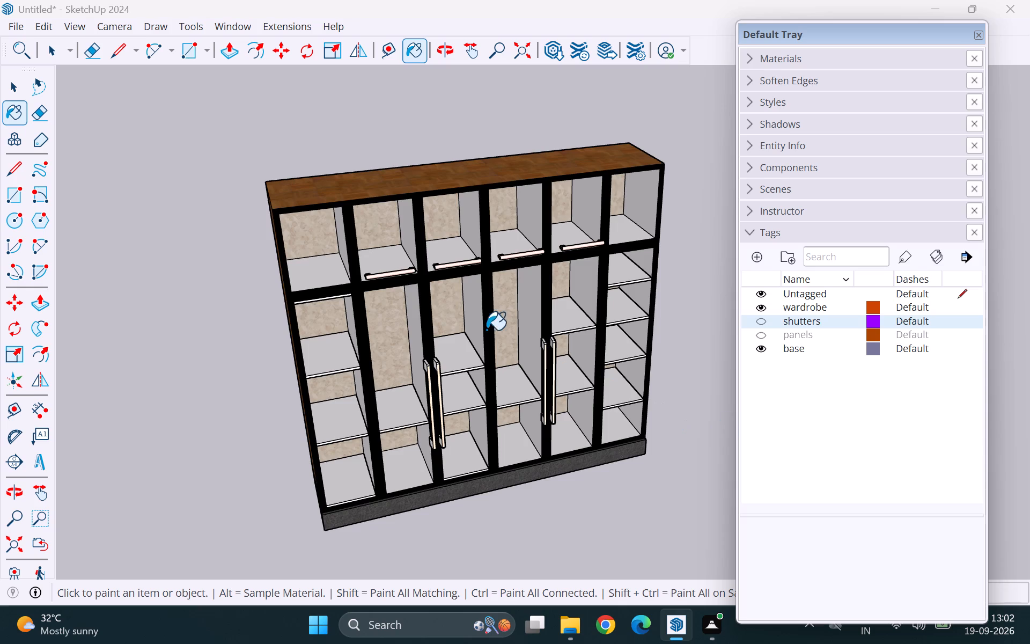
scroll(477, 326, down, 3)
middle_drag(642, 419, 583, 357)
key(space)
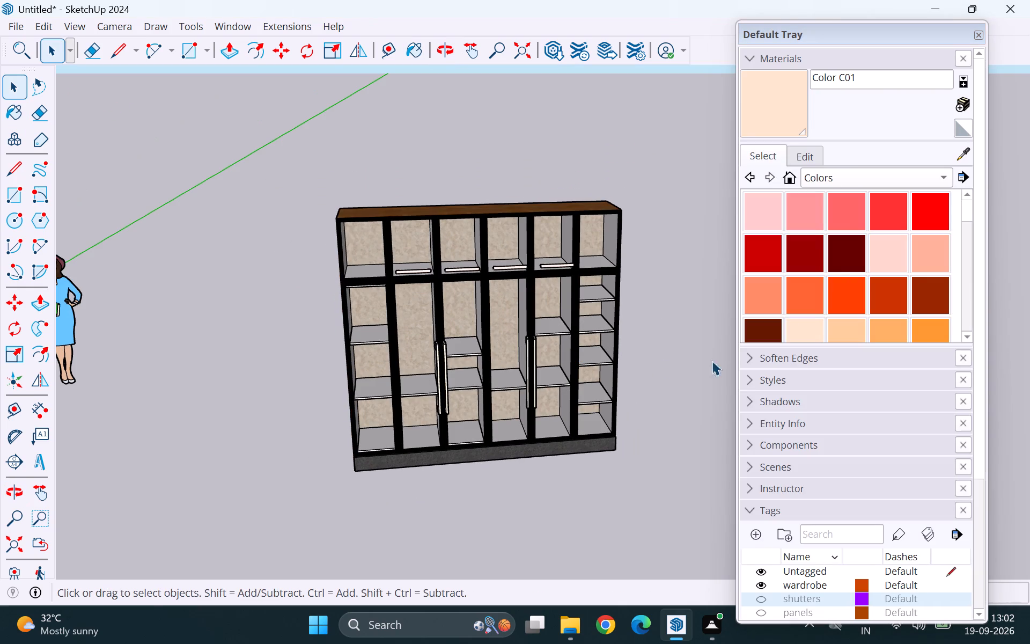
Hide the wardrobe tag, then switch the base tag off and back on to check what each tag controls.
click(776, 59)
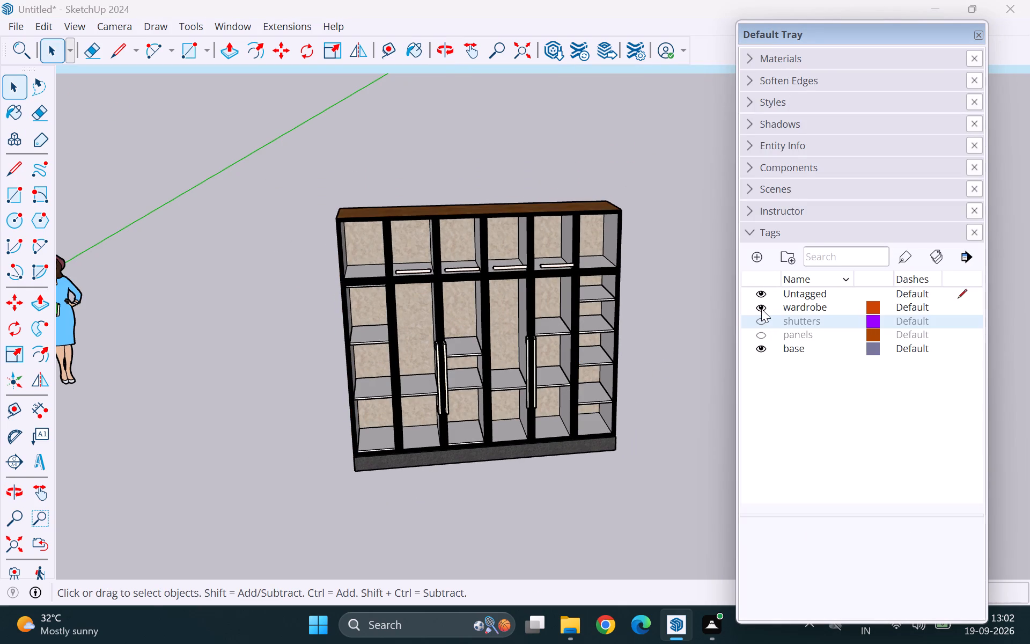
click(761, 308)
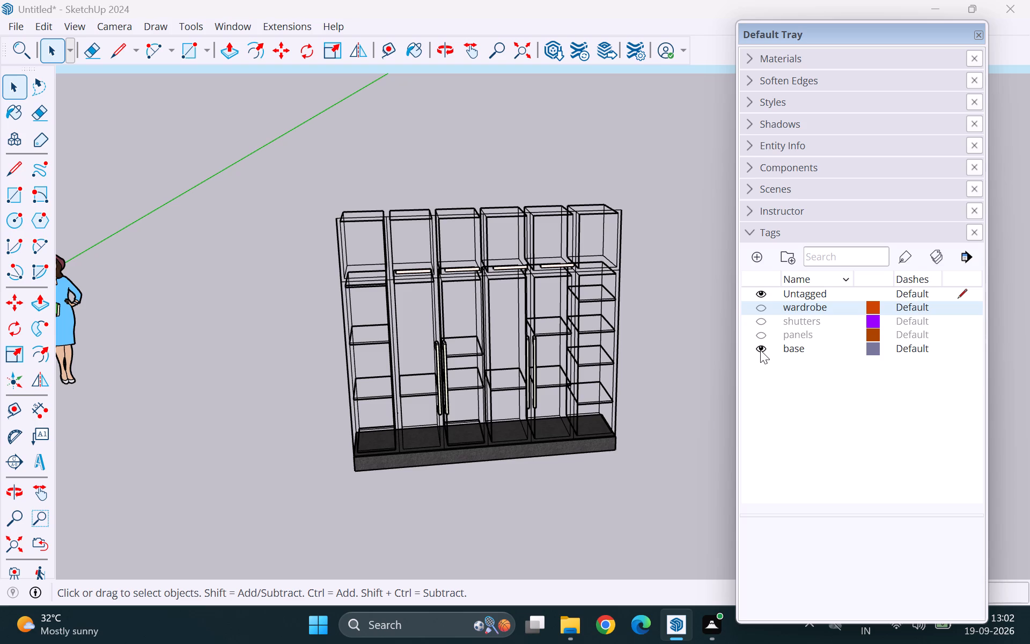
click(760, 350)
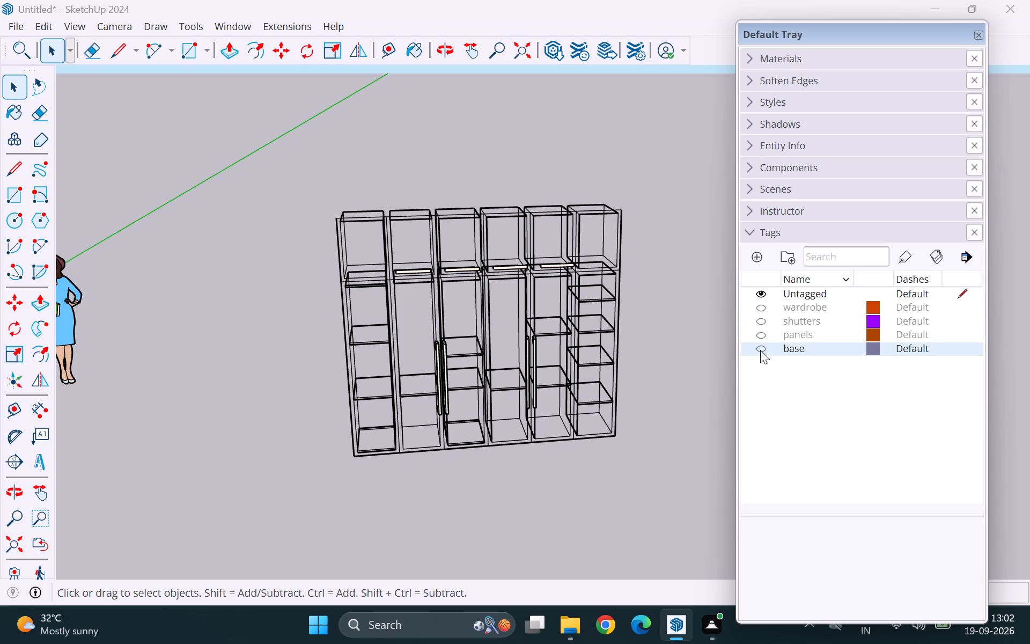
click(760, 350)
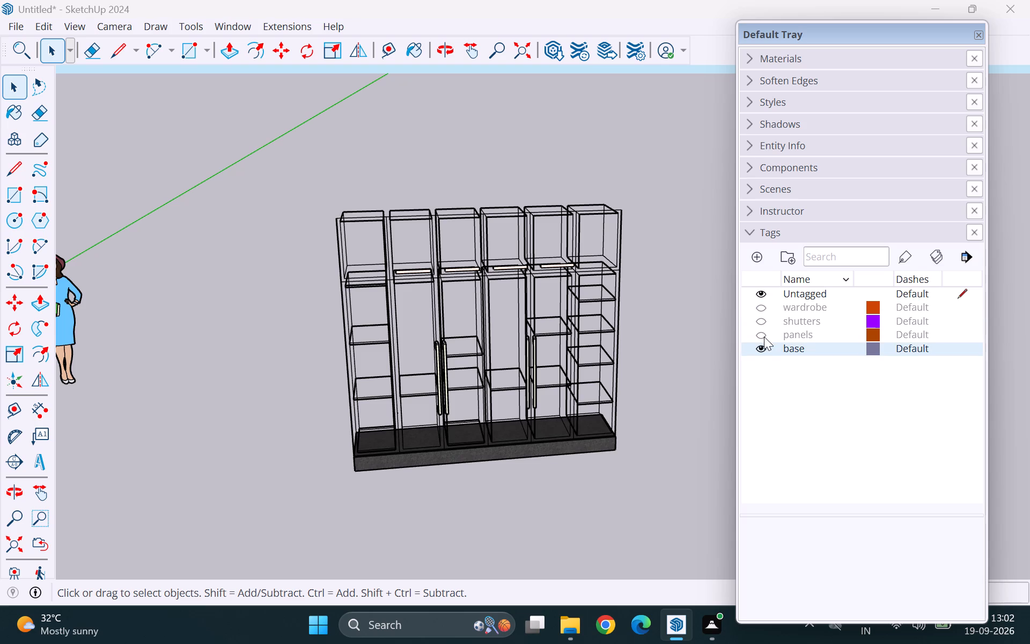
Show the panels, shutters and wardrobe tags again and look closely at the shutters and handles.
click(764, 336)
click(762, 321)
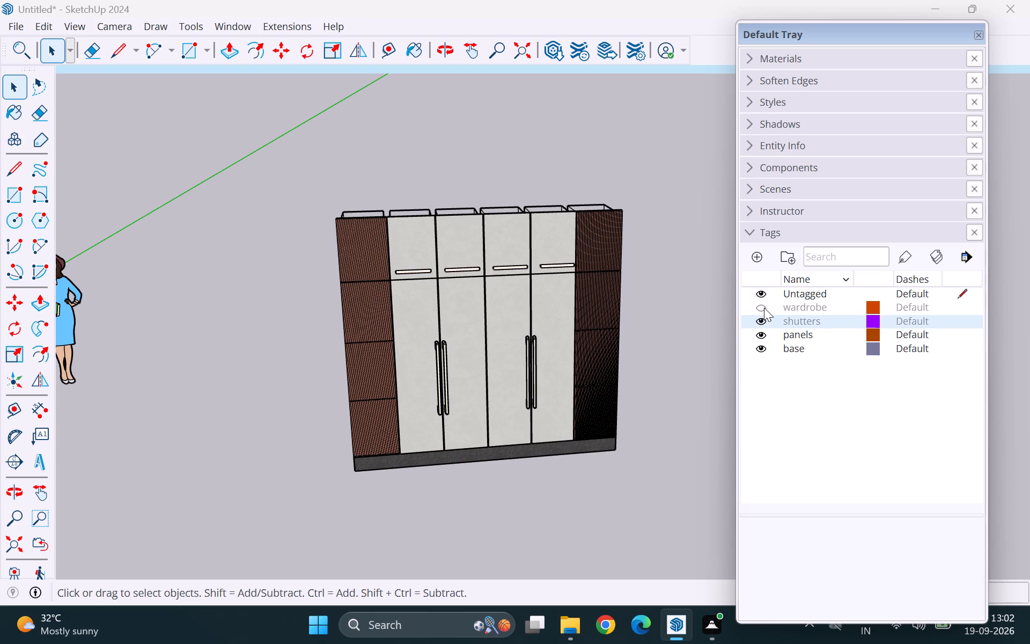
click(764, 308)
scroll(483, 361, up, 5)
scroll(435, 370, up, 3)
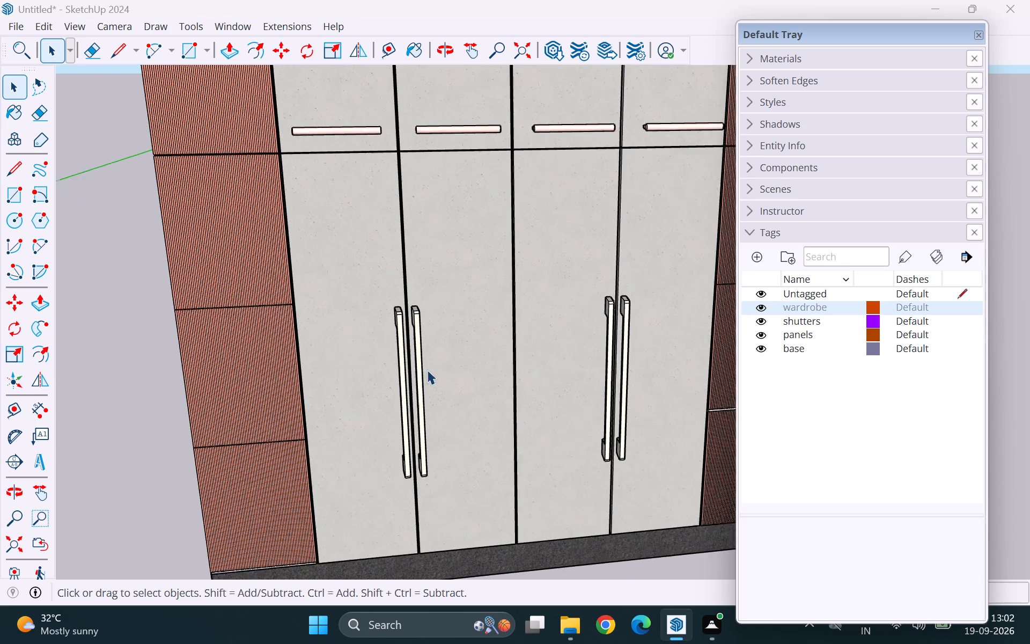
Open a long vertical shutter handle for editing and paint its unpainted side face with Color C01.
scroll(427, 370, up, 1)
scroll(371, 297, down, 5)
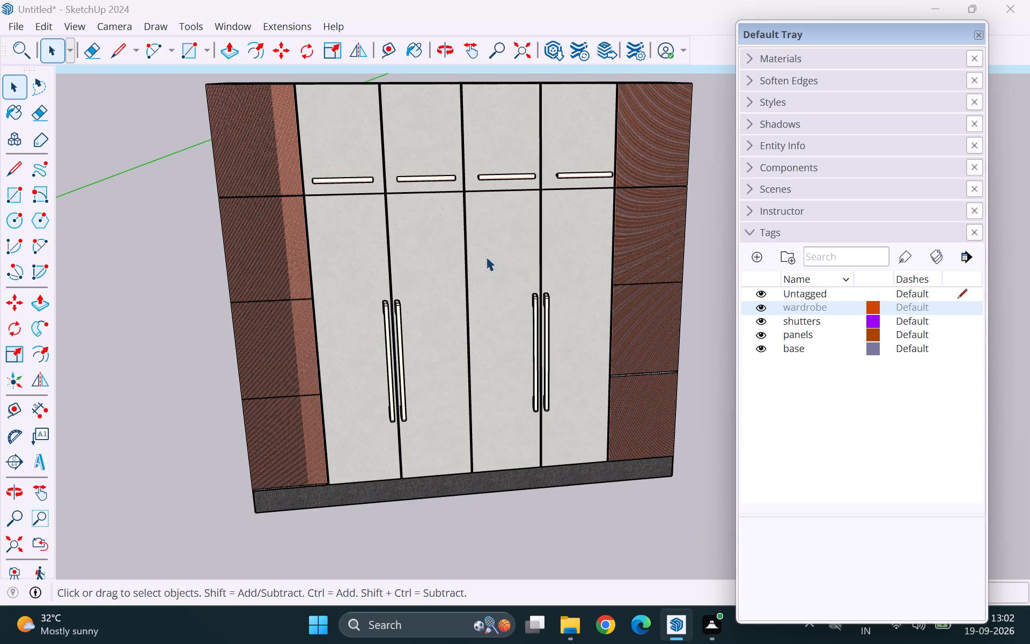
middle_drag(541, 384, 459, 391)
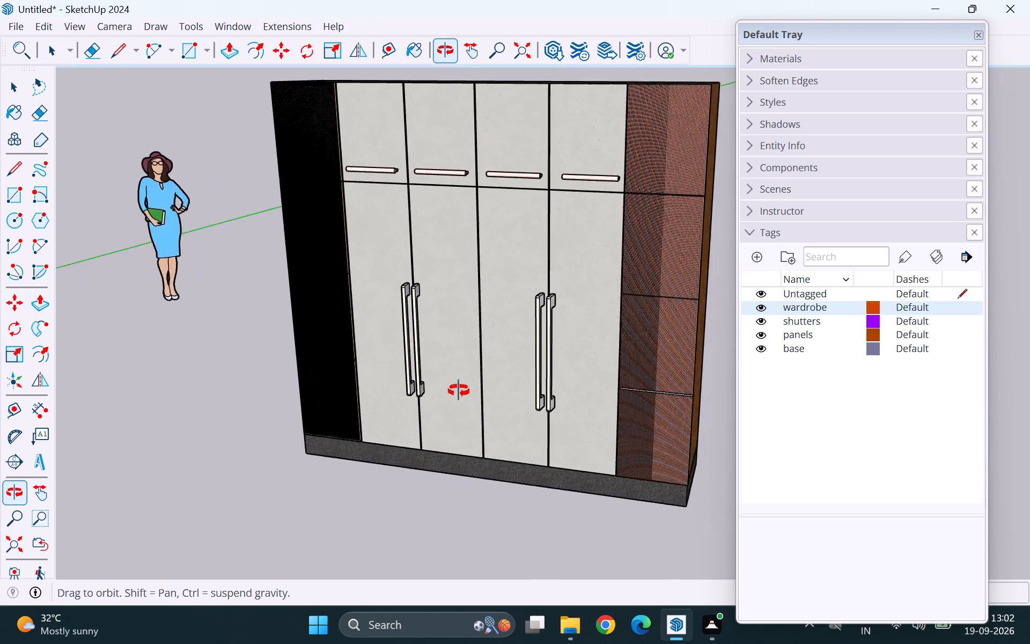
middle_drag(459, 391, 202, 377)
scroll(558, 305, up, 4)
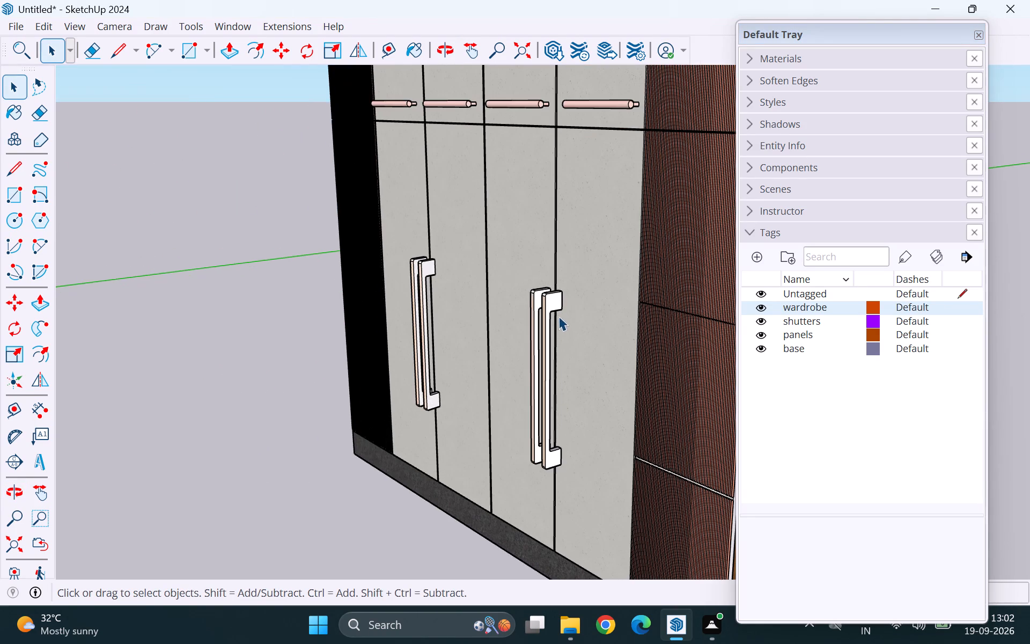
scroll(551, 299, up, 8)
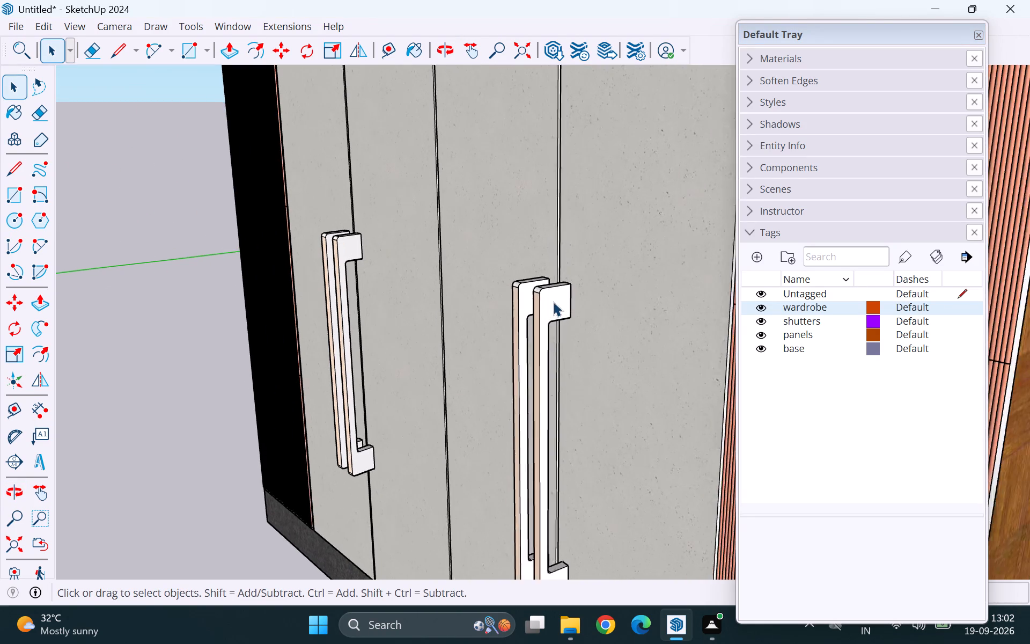
double_click(553, 301)
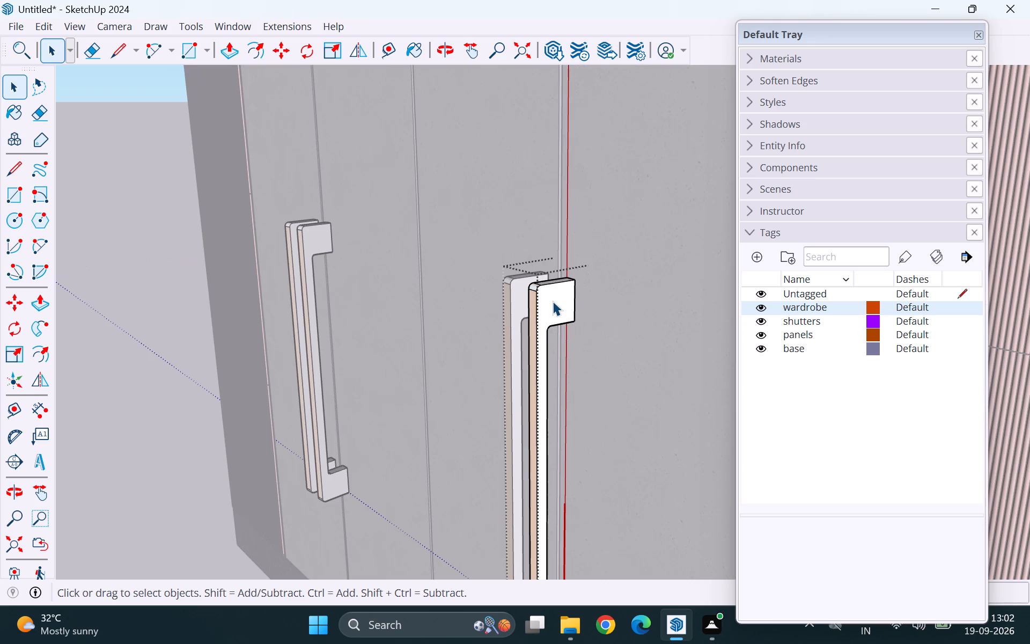
key(b)
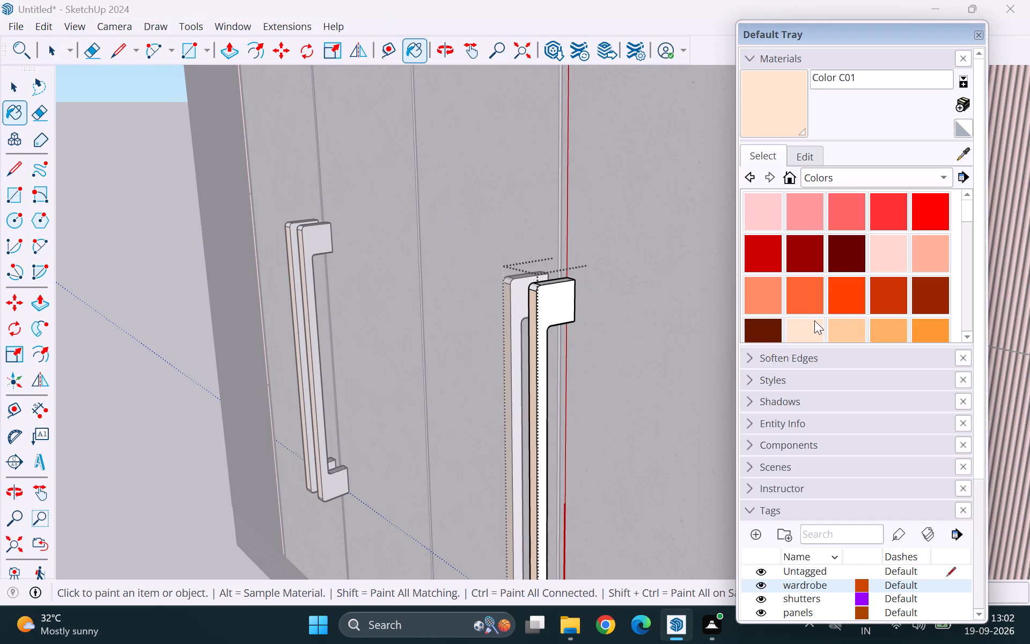
click(801, 333)
click(553, 315)
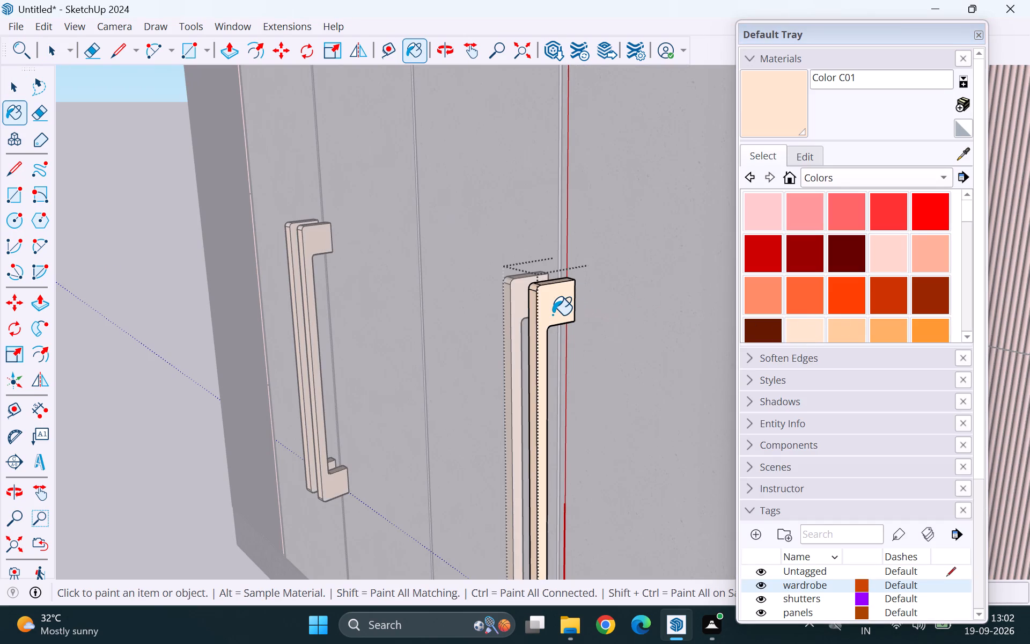
key(space)
scroll(573, 322, down, 20)
scroll(573, 322, down, 3)
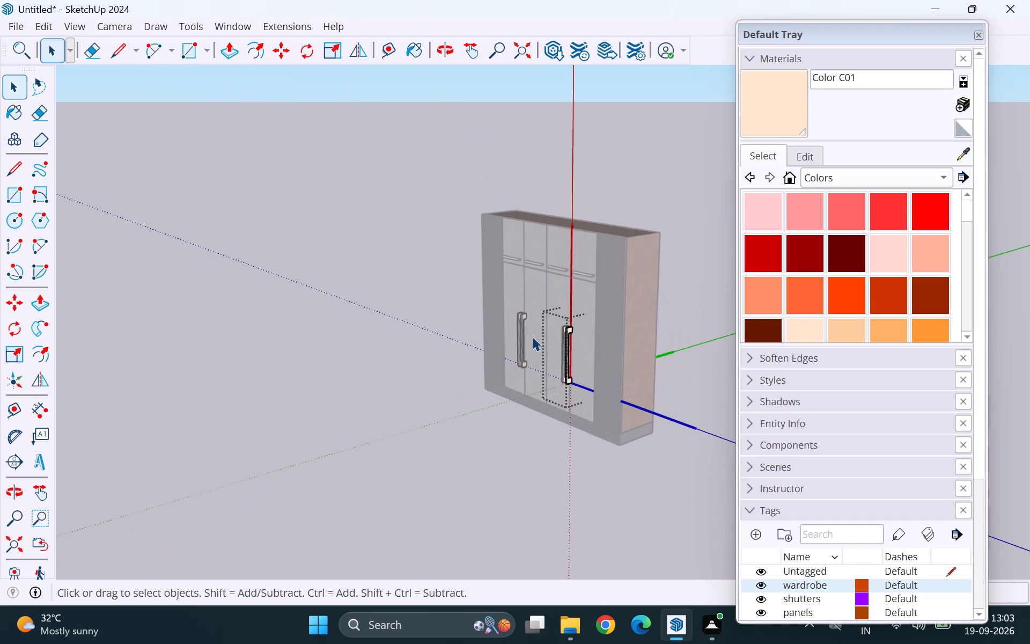
click(405, 275)
Examine the recoloured handles and the wardrobe from its side and front.
middle_drag(490, 357, 809, 384)
middle_drag(518, 371, 695, 371)
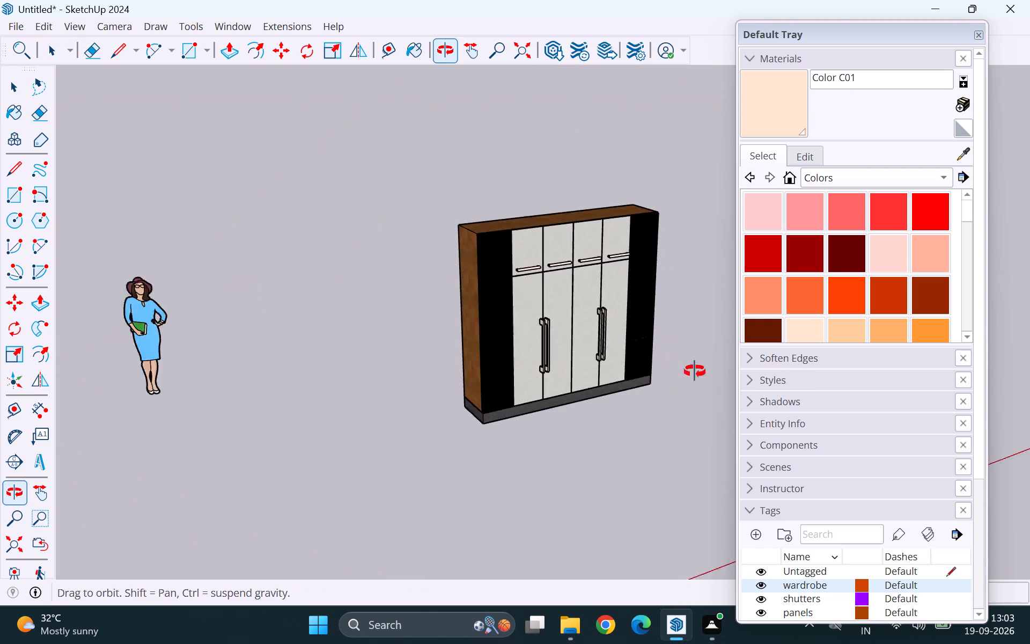
middle_drag(695, 371, 723, 370)
scroll(531, 318, up, 12)
scroll(440, 332, down, 5)
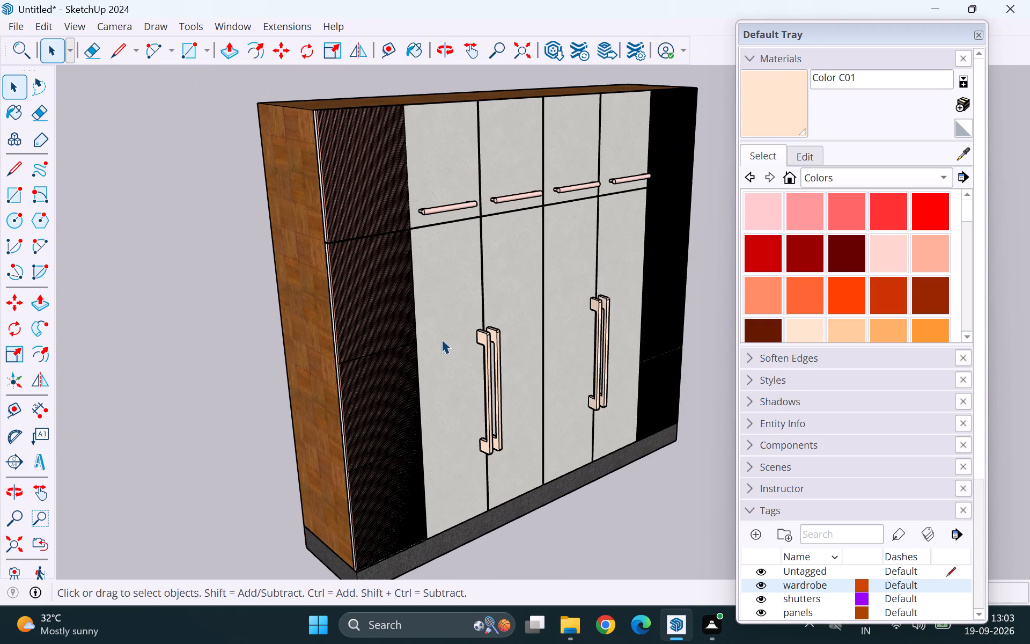
scroll(366, 305, down, 9)
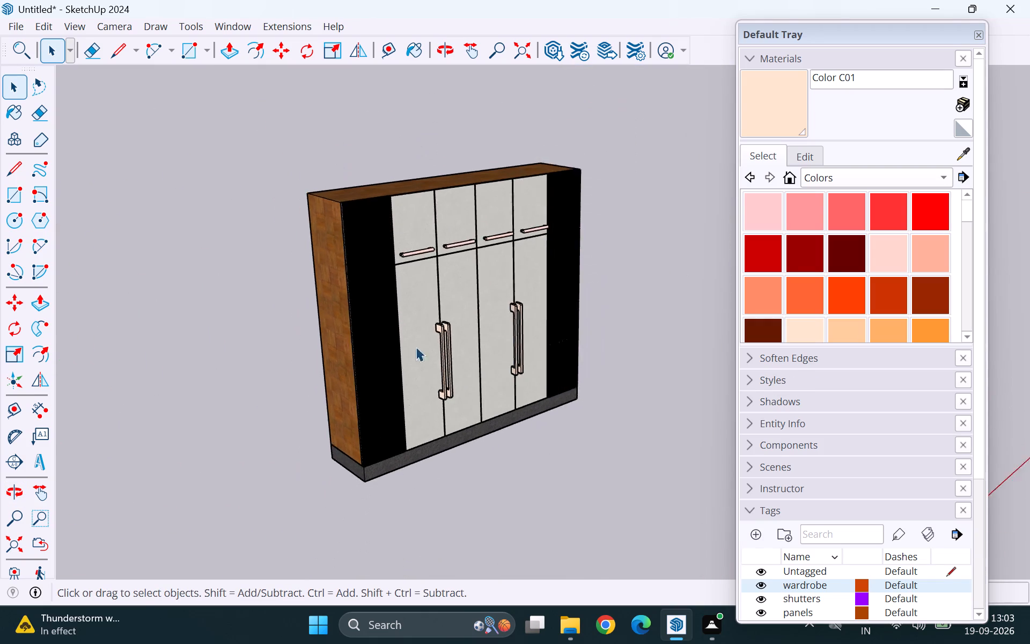
middle_drag(571, 363, 385, 376)
Save the model in the Documents folder as a SketchUp file named "wardrobe internship pts".
key(ctrl+s)
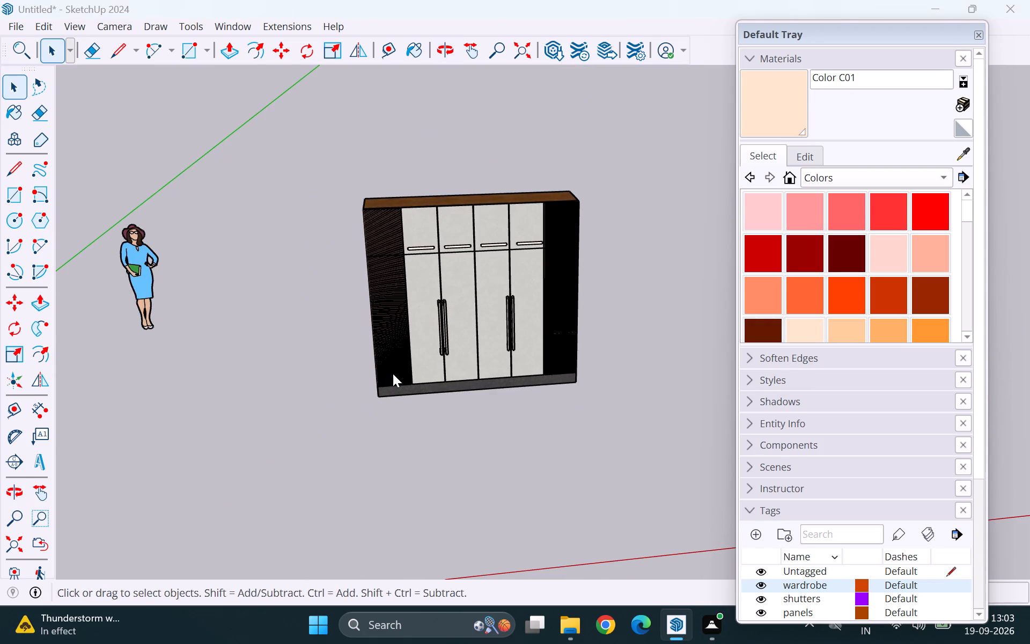
key(BackSpace)
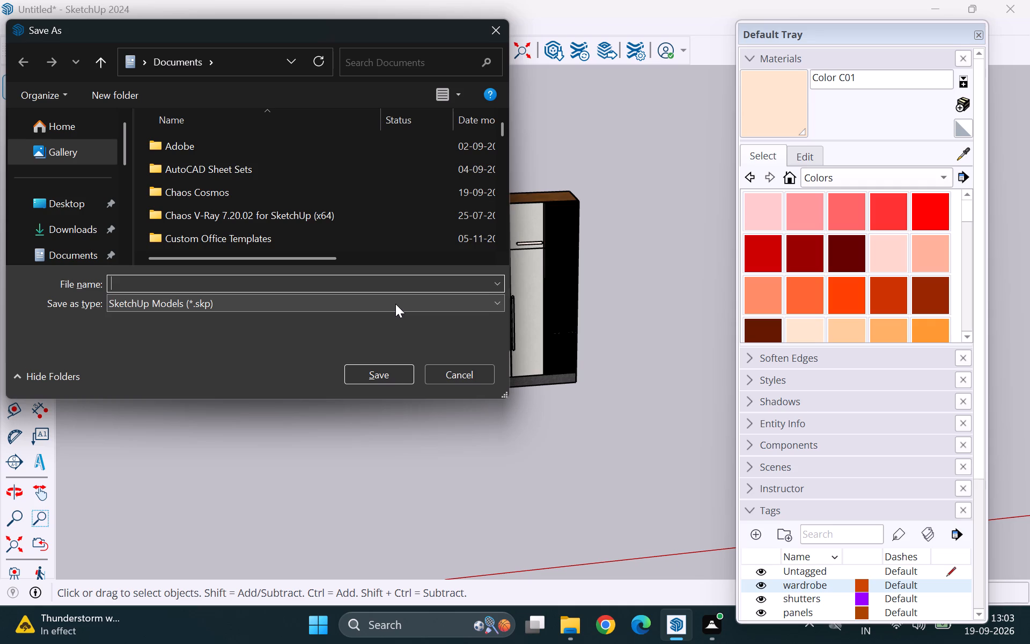
text(wardrobe)
key(space)
text(internship)
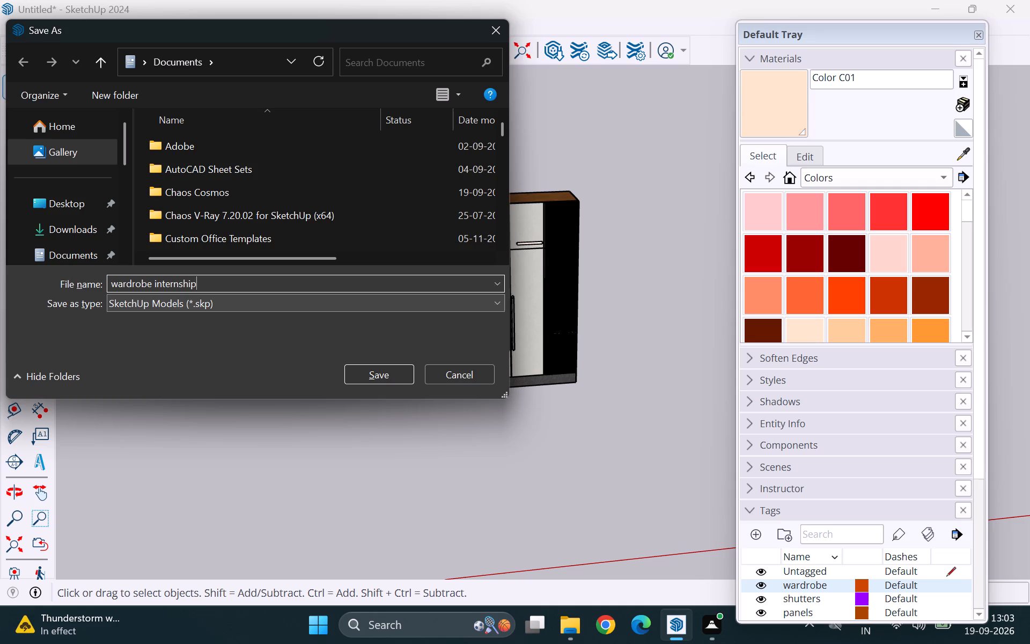
key(space)
key(p)
text(ts)
key(Return)
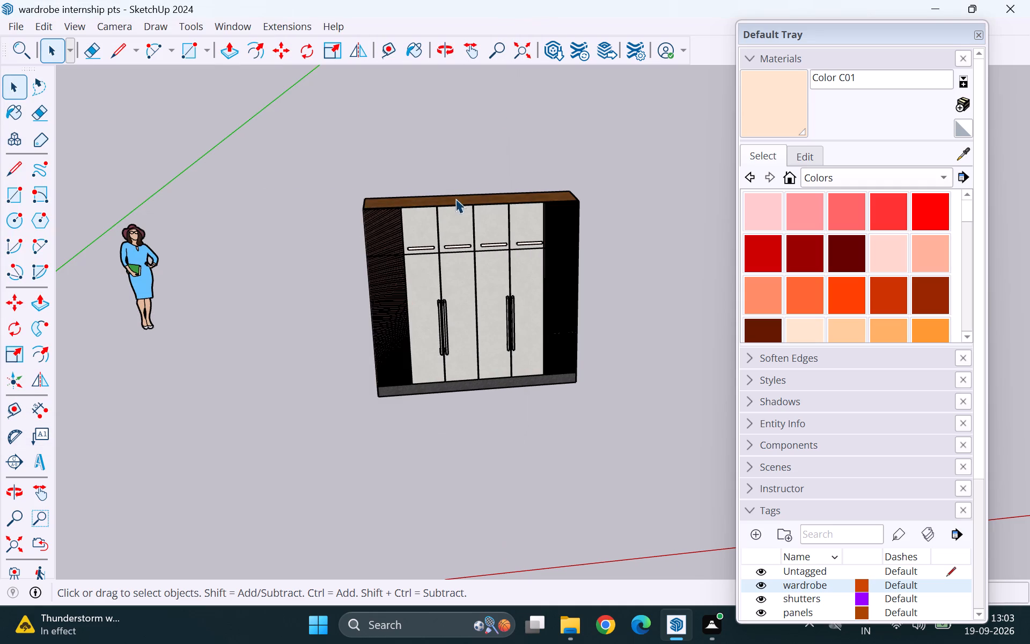
Close the tray and examine the finished wardrobe from the front, both sides and up close.
click(979, 33)
scroll(408, 217, down, 8)
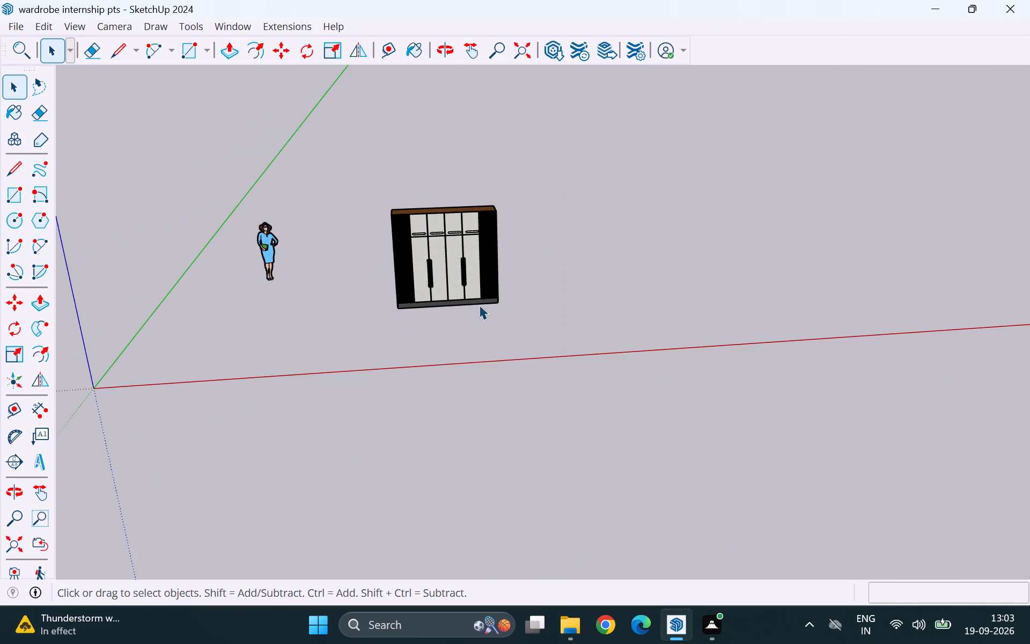
middle_drag(479, 305, 152, 244)
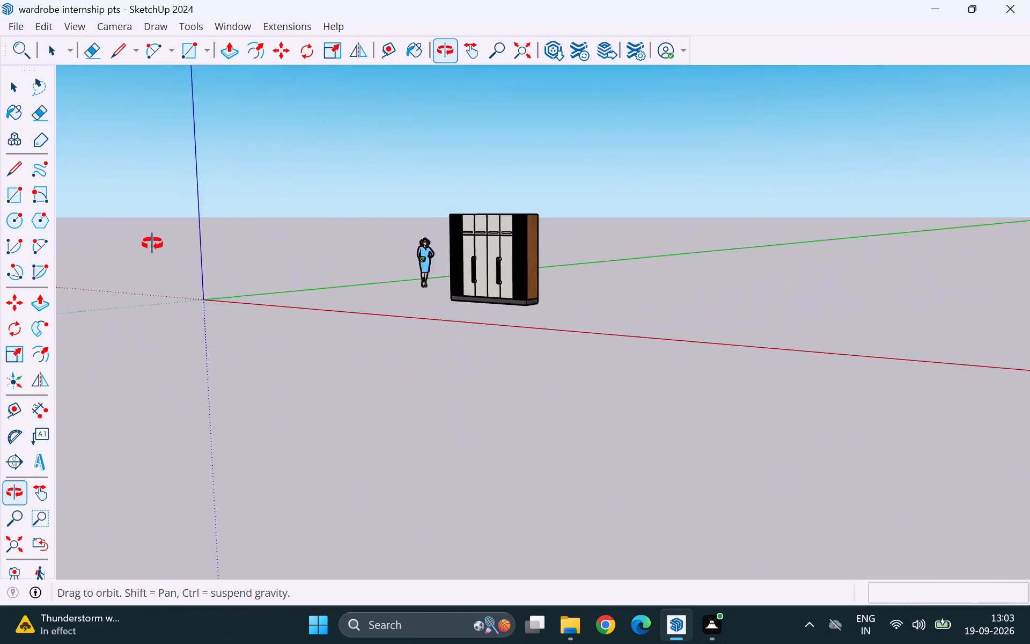
middle_drag(152, 244, 451, 280)
scroll(425, 246, up, 9)
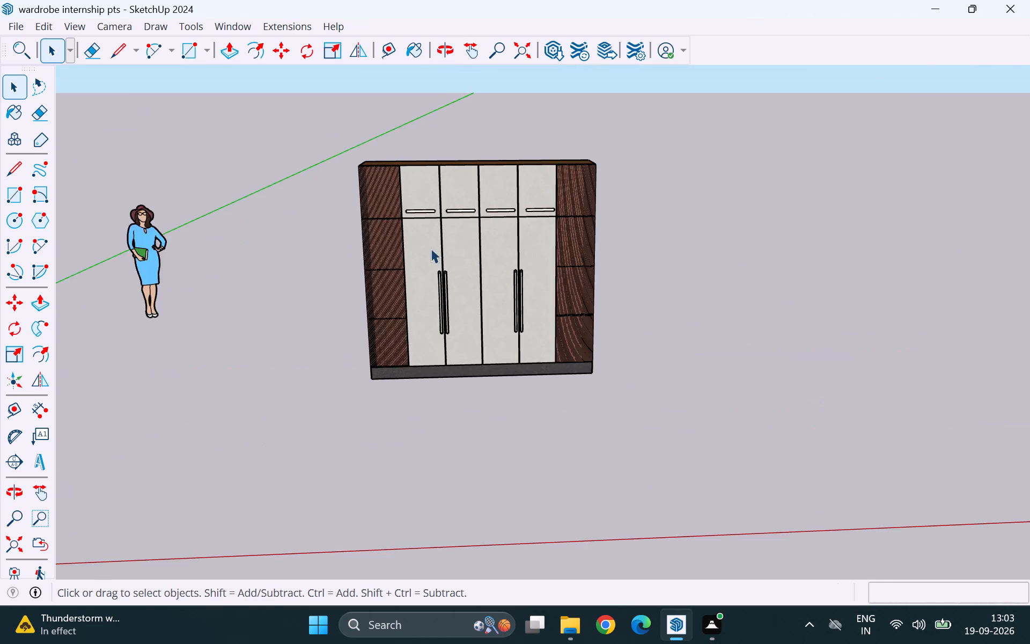
scroll(444, 243, up, 4)
middle_drag(368, 281, 845, 284)
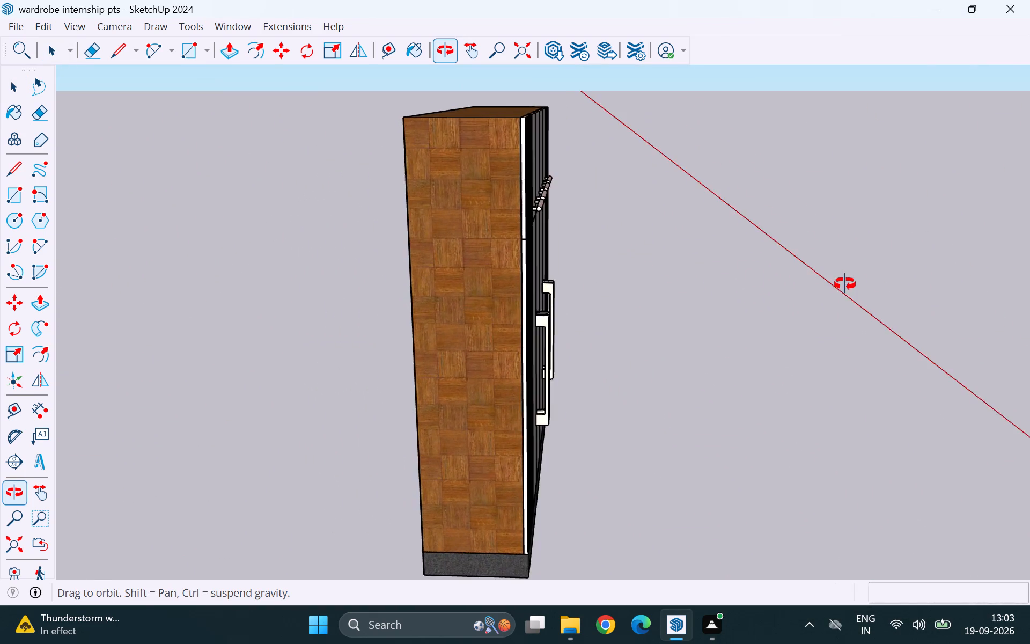
middle_drag(845, 284, 345, 315)
scroll(498, 272, down, 3)
scroll(545, 292, down, 3)
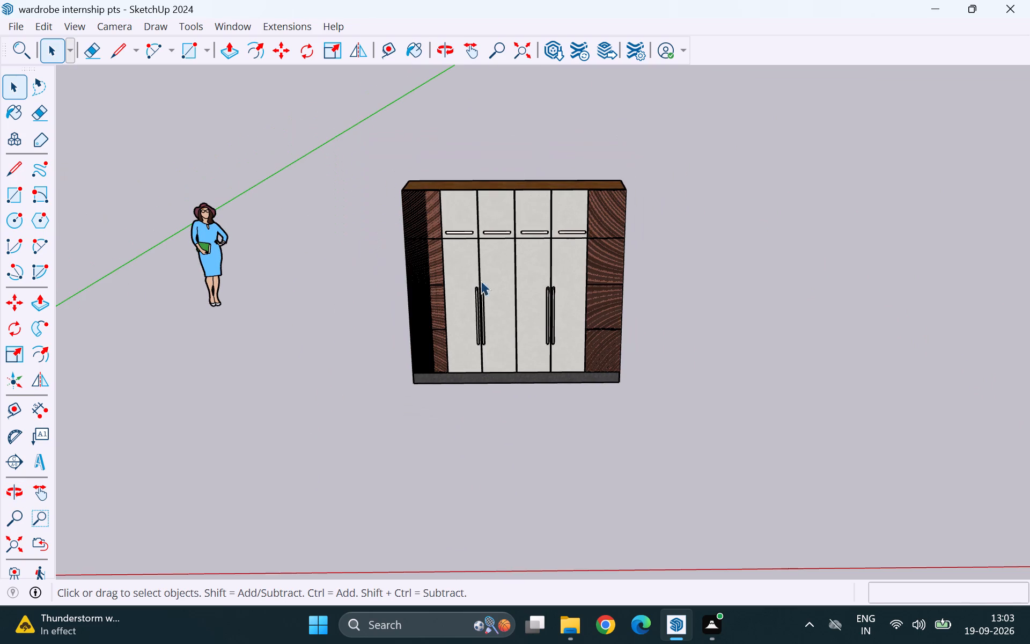
Export the current front view of the wardrobe as a 2D PDF graphic named "wardrobe export" in Documents.
click(17, 26)
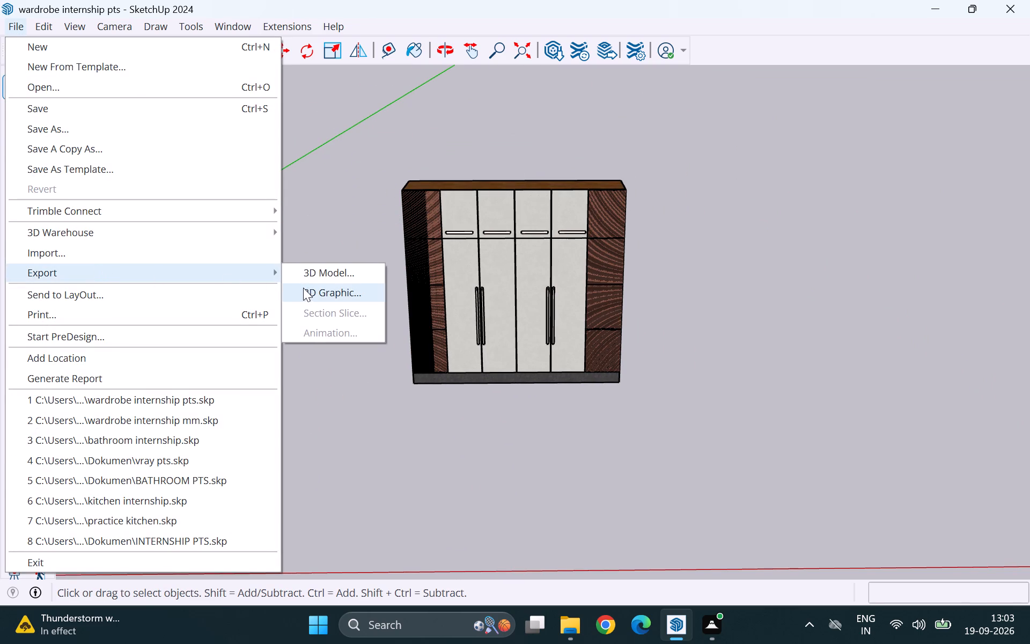
click(307, 290)
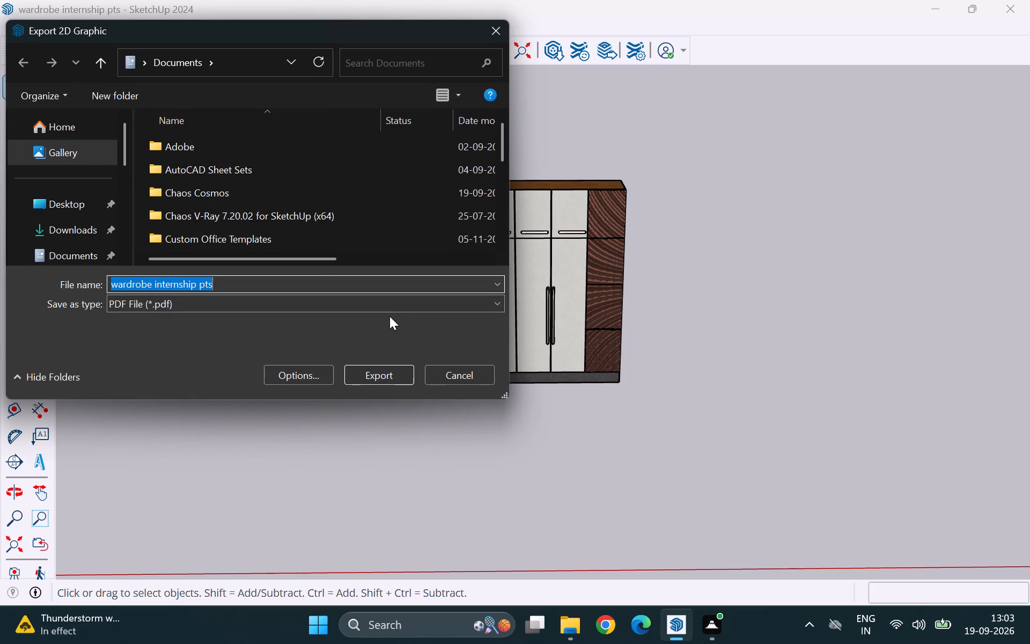
key(BackSpace)
text(wardrobe)
key(space)
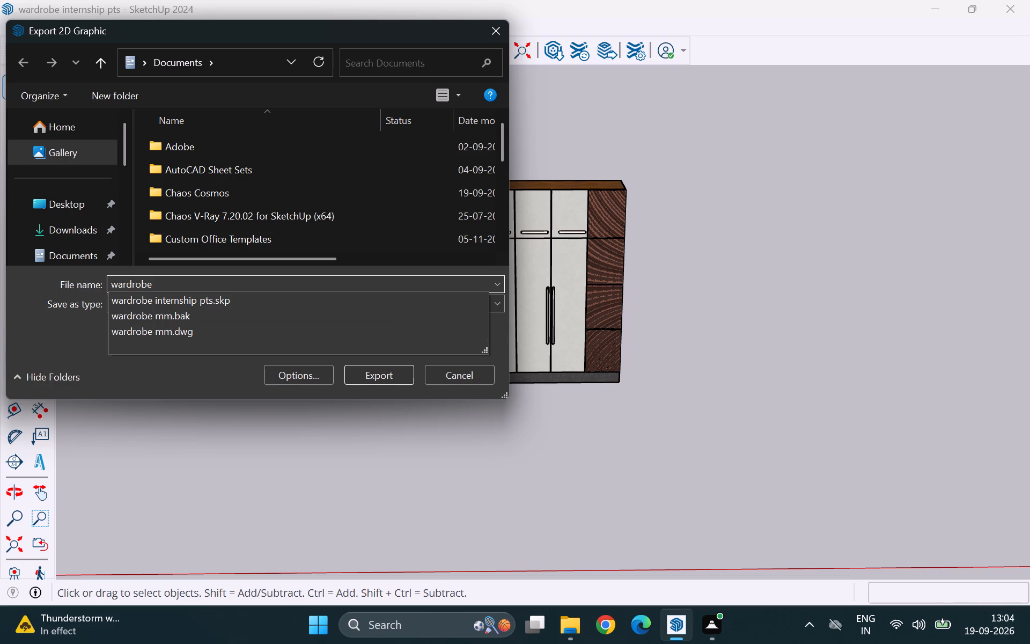
text(ex)
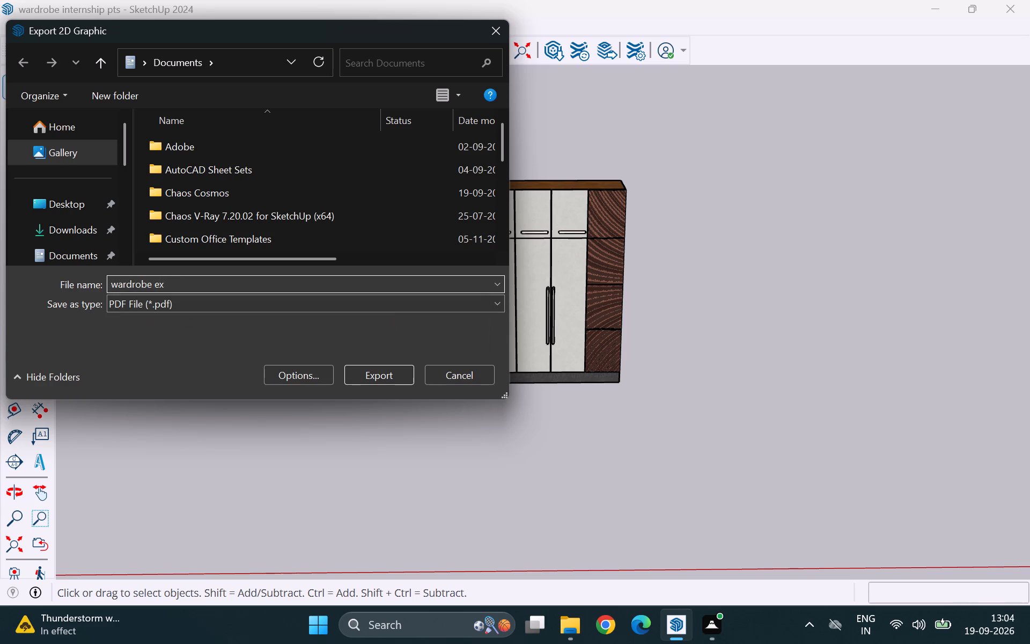
text(port)
key(Return)
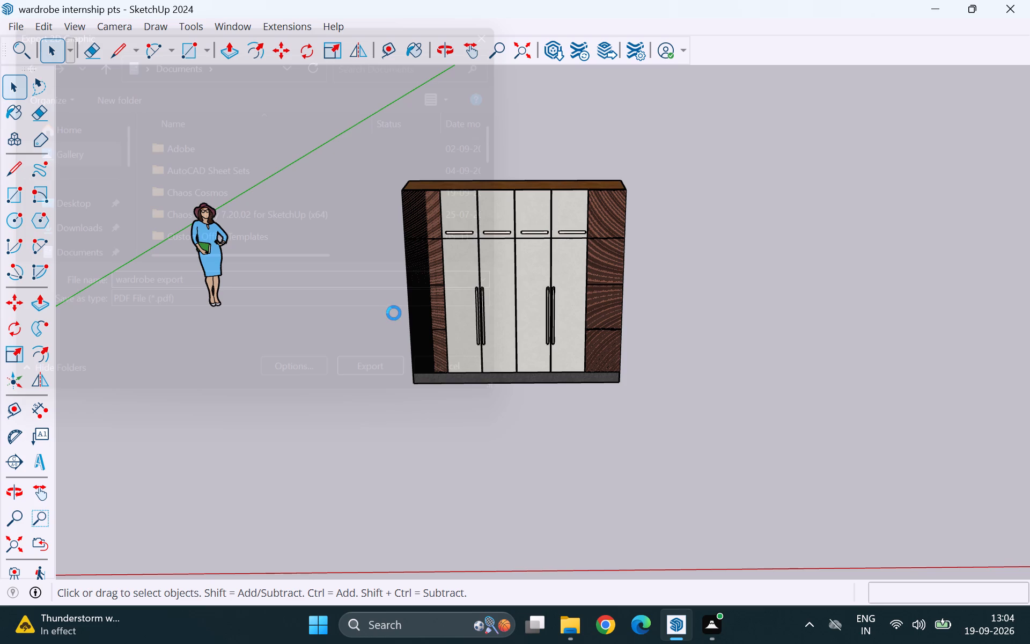
Save the wardrobe model again under its existing file name.
scroll(405, 354, down, 4)
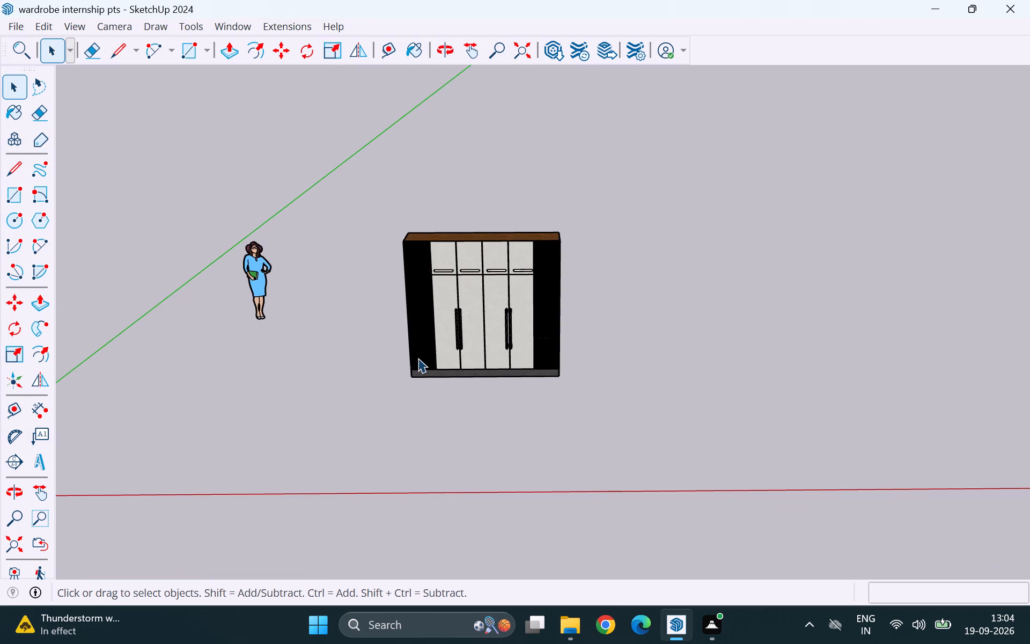
key(ctrl+s)
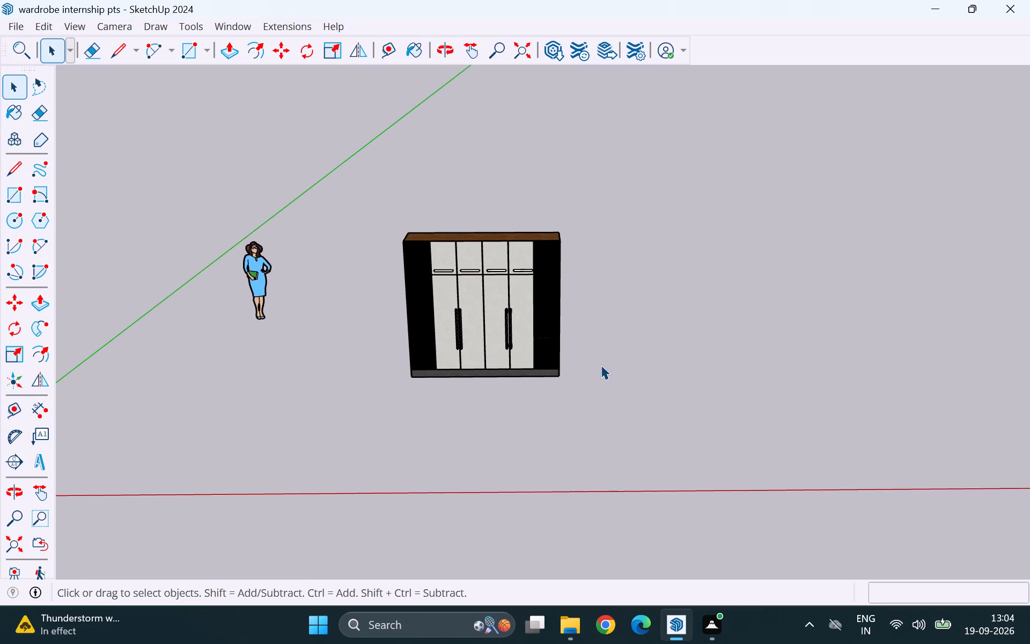